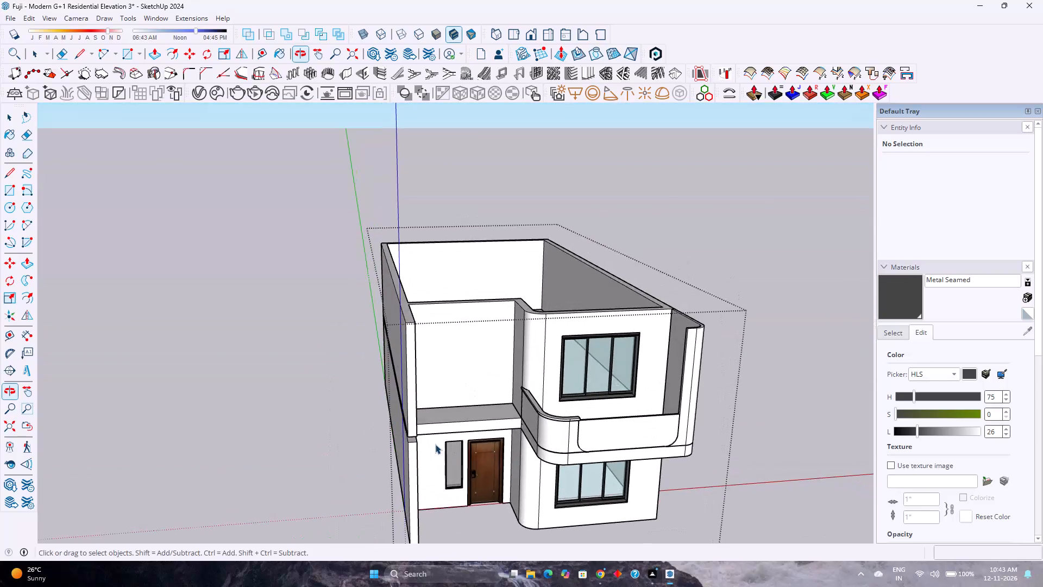
# Open the floor slab for editing, pull its front face above the entrance door outward 2' 6", and close it.
pyautogui.scroll(8, 435, 444)
pyautogui.moveTo(435, 440); pyautogui.dragTo(470, 427, button='middle')
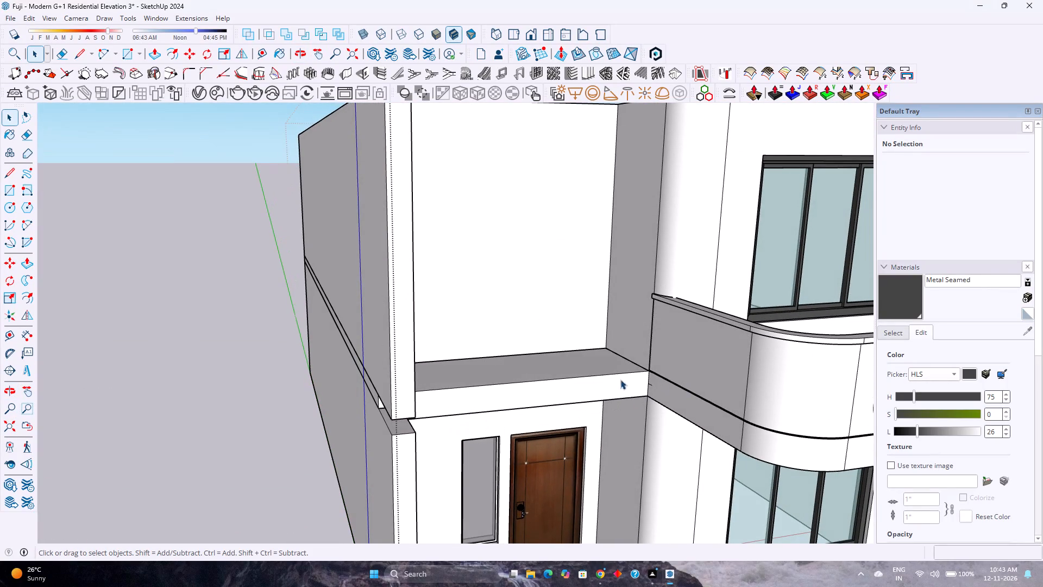
pyautogui.doubleClick(569, 386)
pyautogui.scroll(3, 569, 386)
pyautogui.click(569, 386)
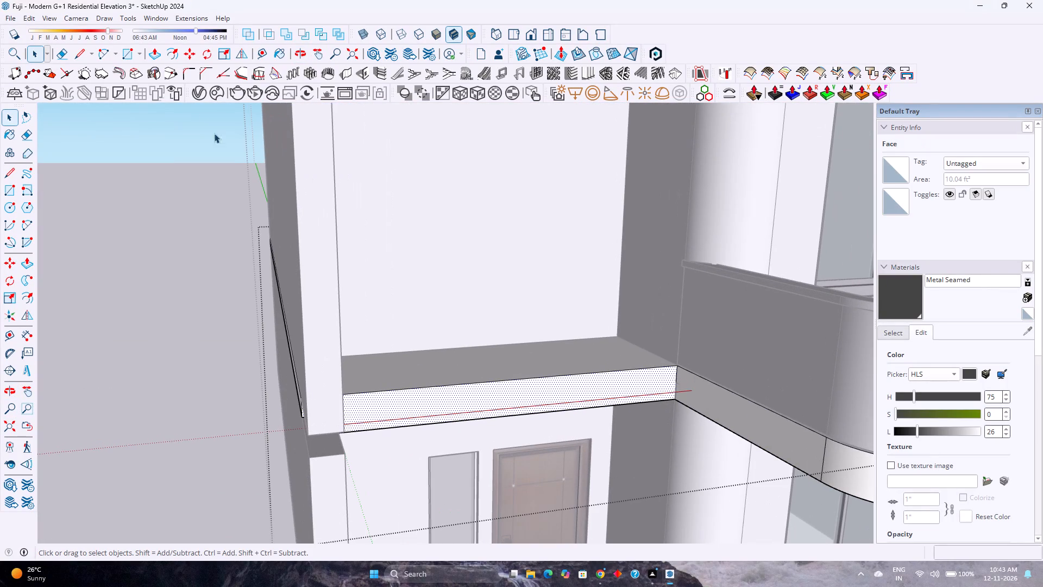
pyautogui.click(149, 48)
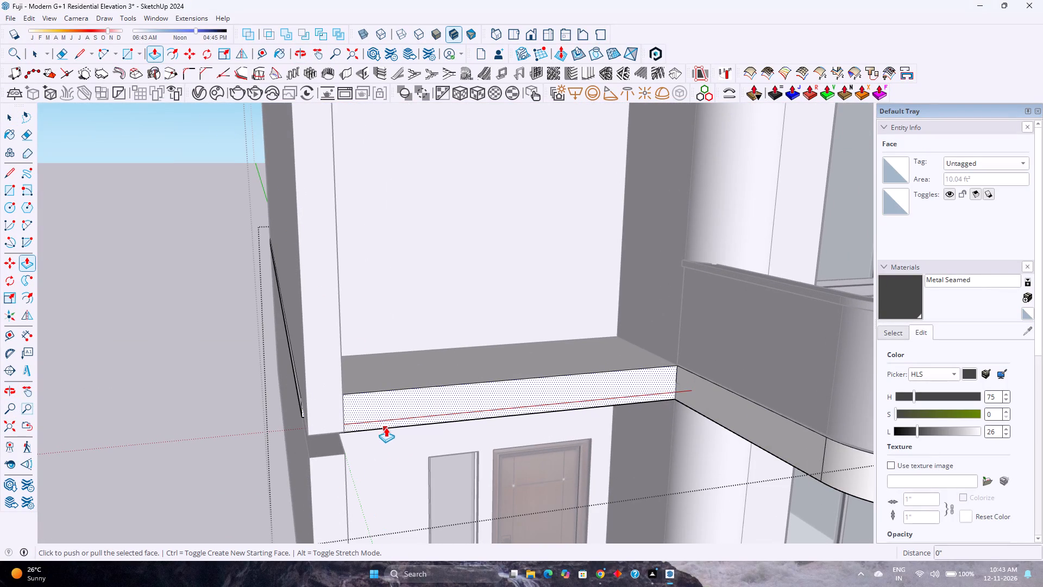
pyautogui.click(384, 422)
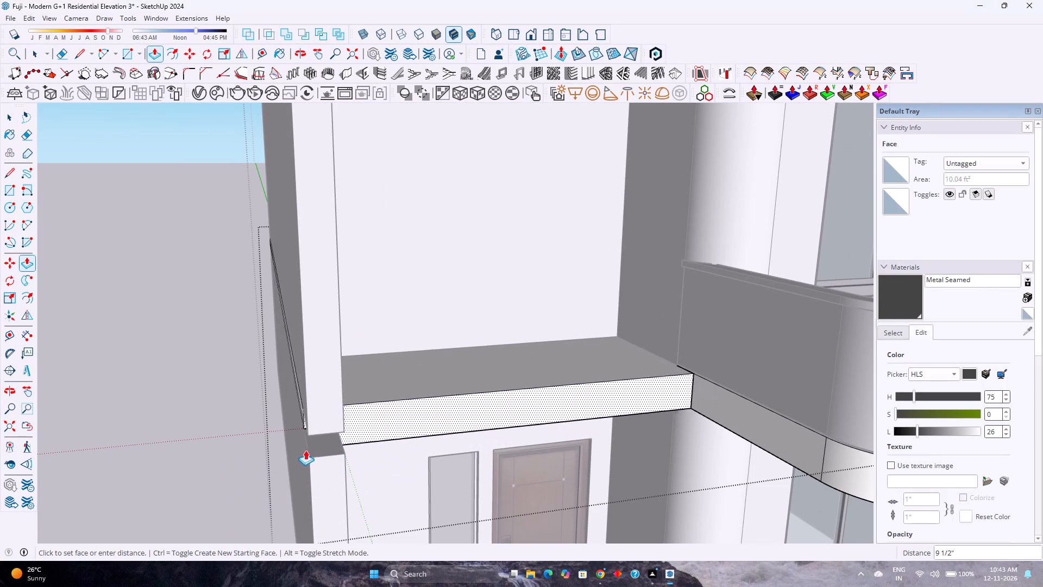
pyautogui.click(310, 436)
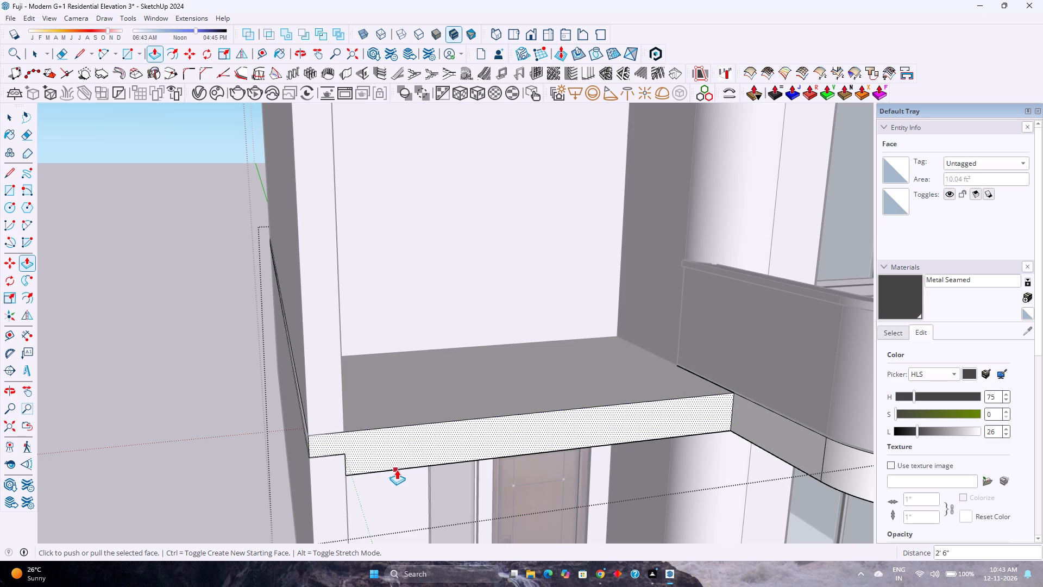
pyautogui.scroll(-6, 397, 469)
pyautogui.moveTo(446, 434); pyautogui.dragTo(612, 472, button='middle')
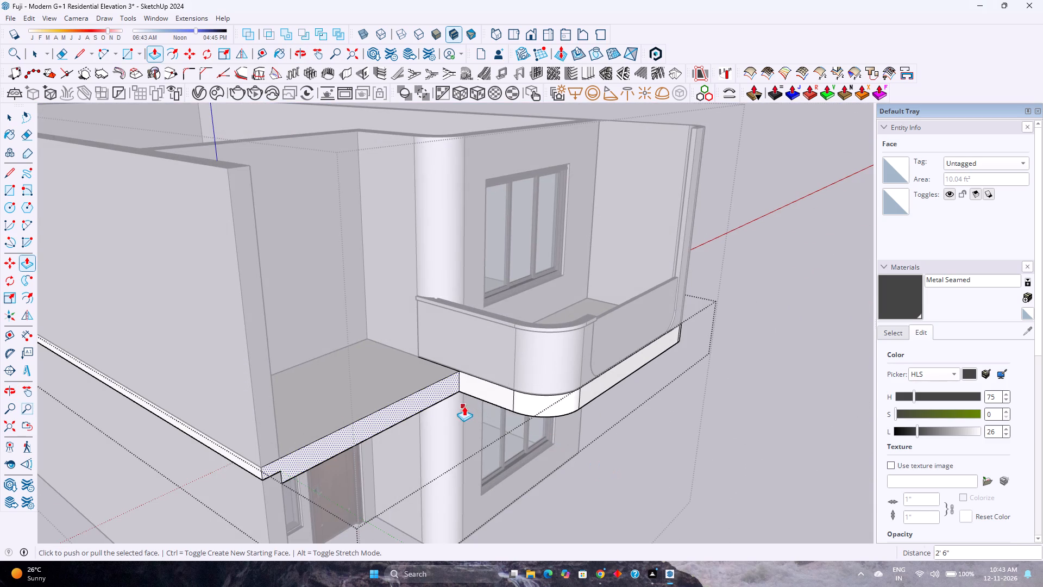
pyautogui.press('space')
pyautogui.press('Escape')
# Delete the slab's stray top edge between the new extension and the balcony, beside the parapet base, and close the slab.
pyautogui.scroll(4, 425, 363)
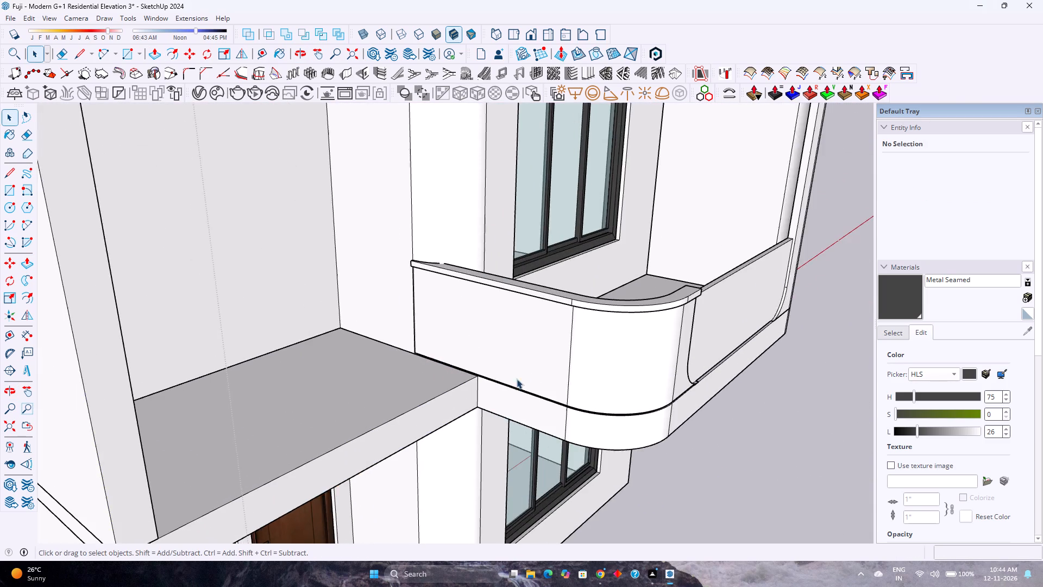
pyautogui.scroll(1, 523, 379)
pyautogui.moveTo(523, 380); pyautogui.dragTo(464, 438, button='middle')
pyautogui.scroll(6, 432, 335)
pyautogui.scroll(2, 500, 401)
pyautogui.moveTo(514, 431); pyautogui.dragTo(475, 385, button='middle')
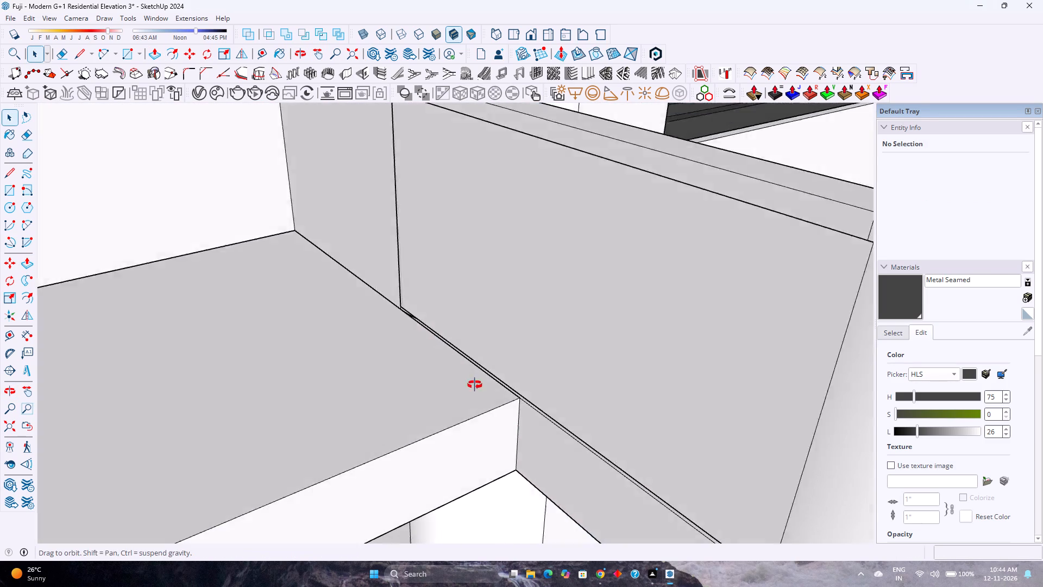
pyautogui.moveTo(475, 385); pyautogui.dragTo(459, 334, button='middle')
pyautogui.middleClick(460, 333)
pyautogui.scroll(11, 471, 372)
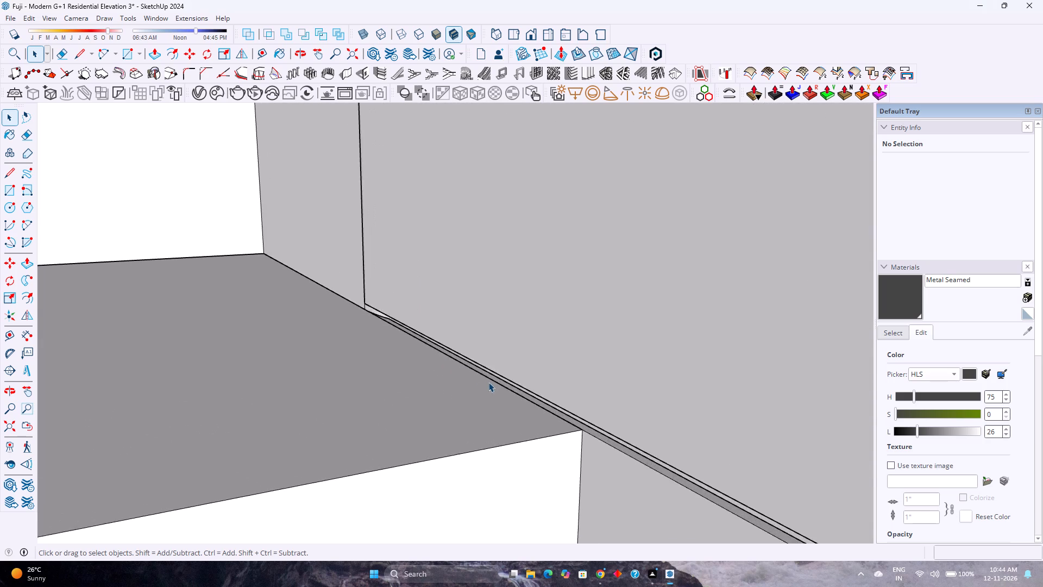
pyautogui.scroll(2, 488, 382)
pyautogui.click(513, 391)
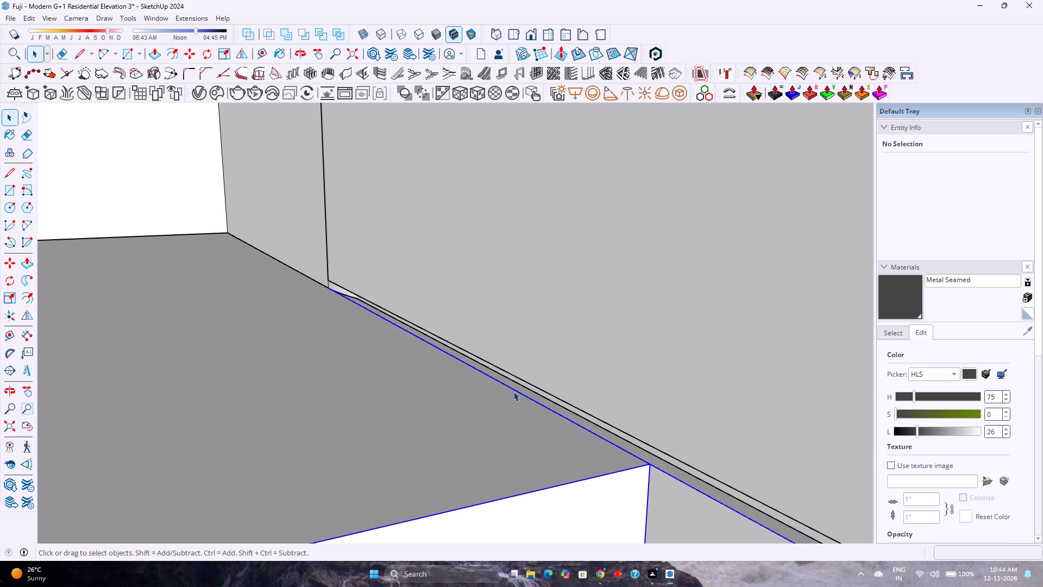
pyautogui.doubleClick(513, 391)
pyautogui.click(512, 388)
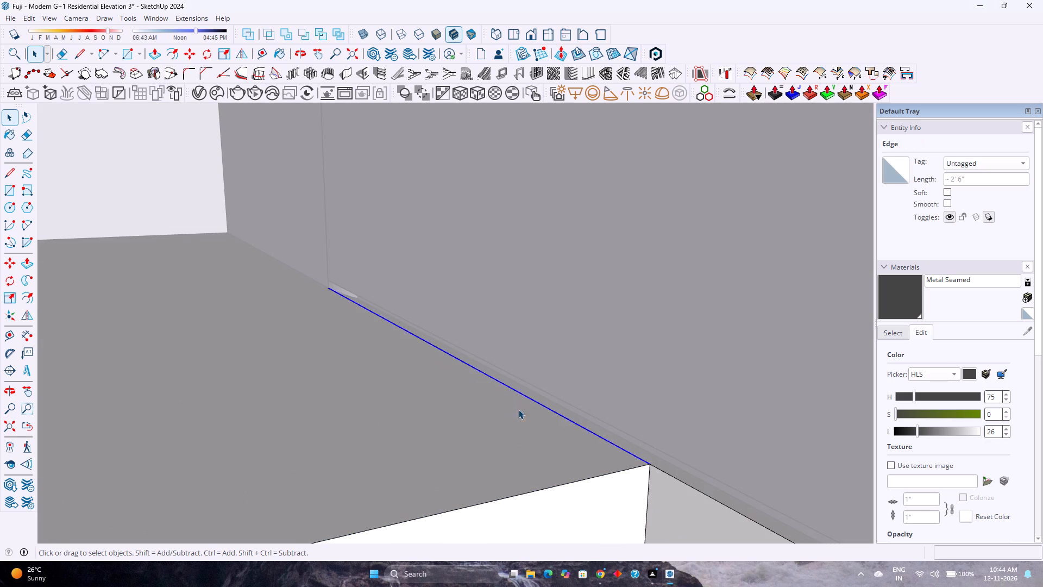
pyautogui.moveTo(519, 409); pyautogui.dragTo(550, 383, button='middle')
pyautogui.middleClick(551, 384)
pyautogui.press('Delete')
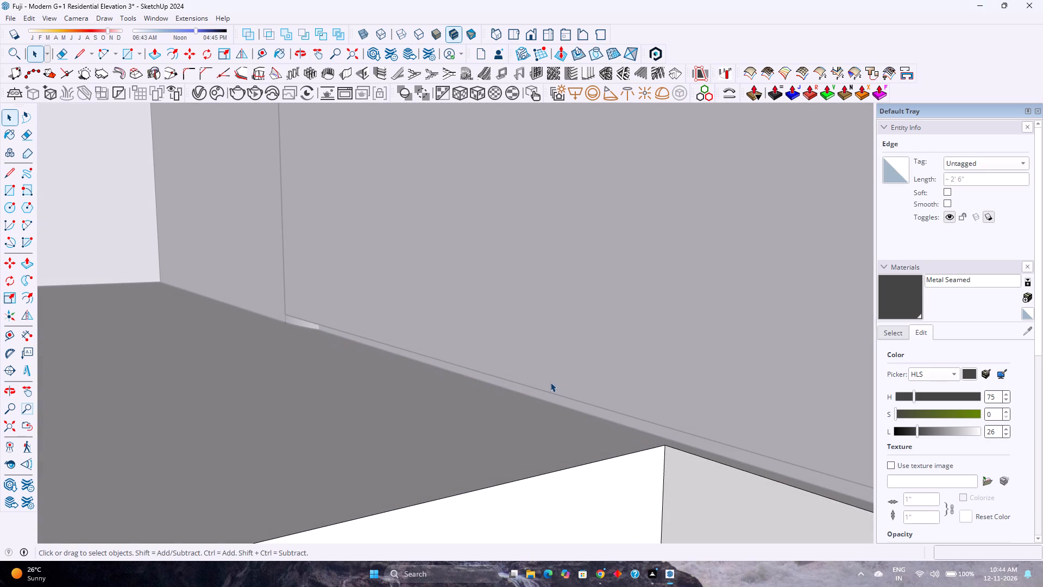
pyautogui.scroll(-13, 513, 378)
pyautogui.press('Escape')
# Copy the extended slab's front top edge 6" inward along the green axis and close the strip's balcony end with a line.
pyautogui.scroll(-10, 511, 378)
pyautogui.scroll(1, 514, 417)
pyautogui.moveTo(515, 417); pyautogui.dragTo(446, 378, button='middle')
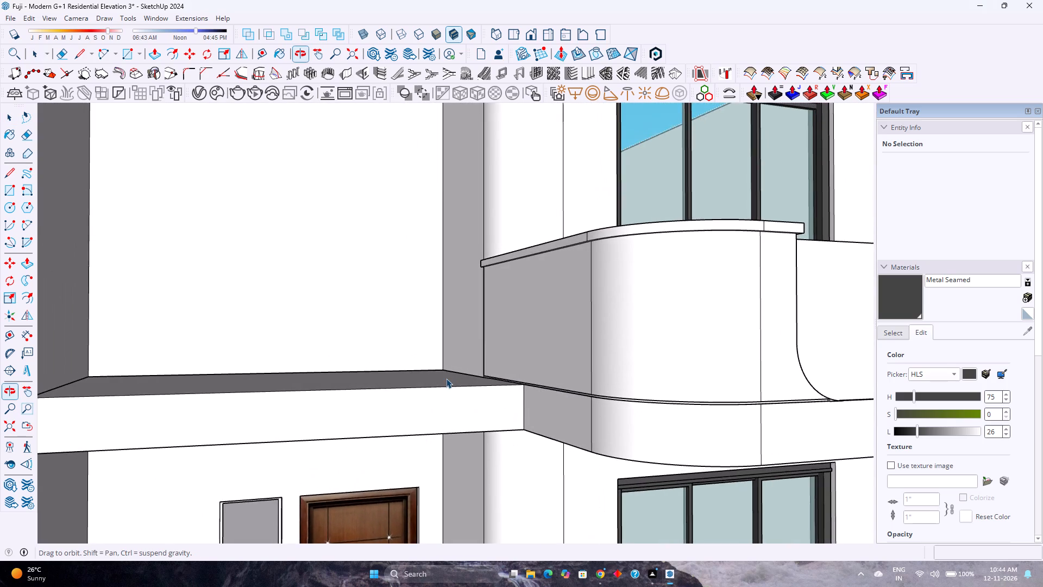
pyautogui.scroll(-4, 446, 378)
pyautogui.moveTo(444, 379); pyautogui.dragTo(631, 505, button='middle')
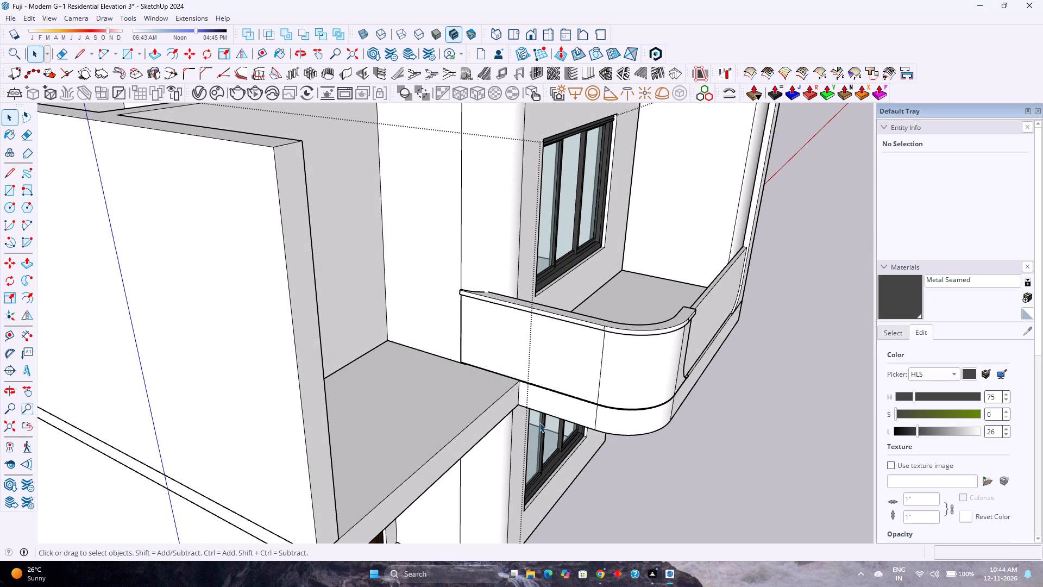
pyautogui.scroll(-1, 546, 419)
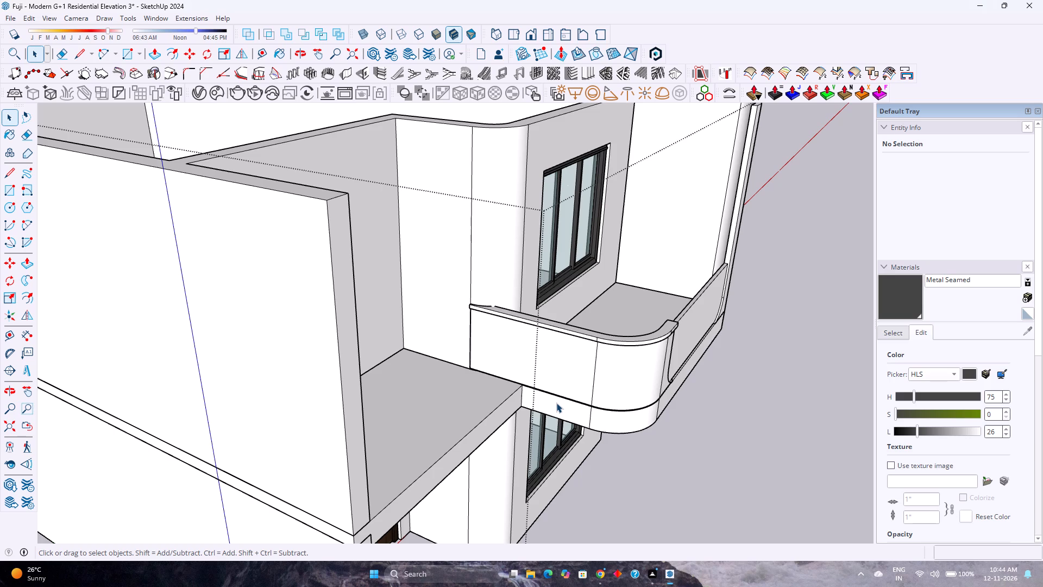
pyautogui.doubleClick(467, 429)
pyautogui.scroll(3, 467, 429)
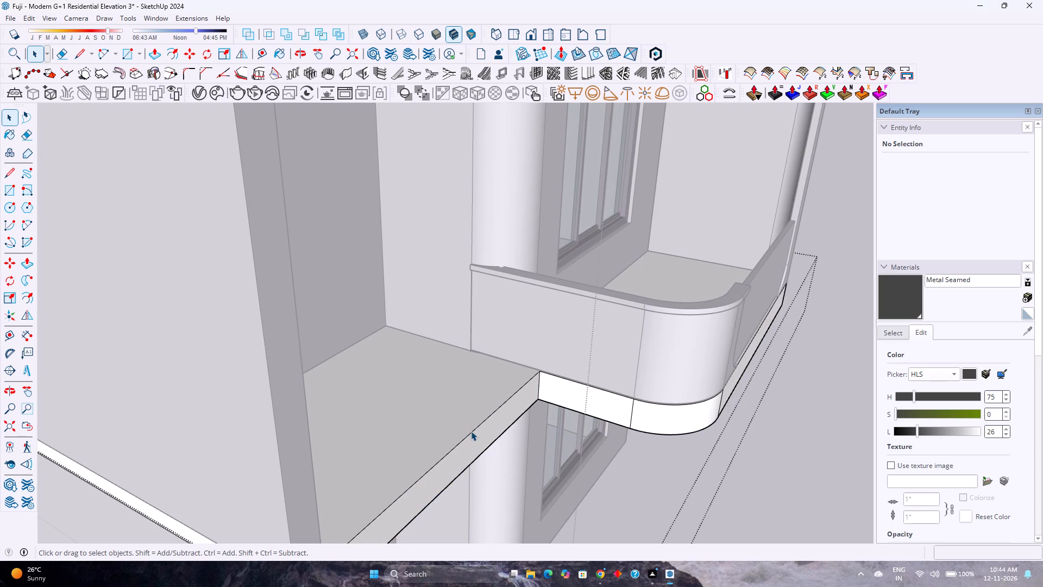
pyautogui.click(471, 431)
pyautogui.press('m')
pyautogui.scroll(20, 561, 355)
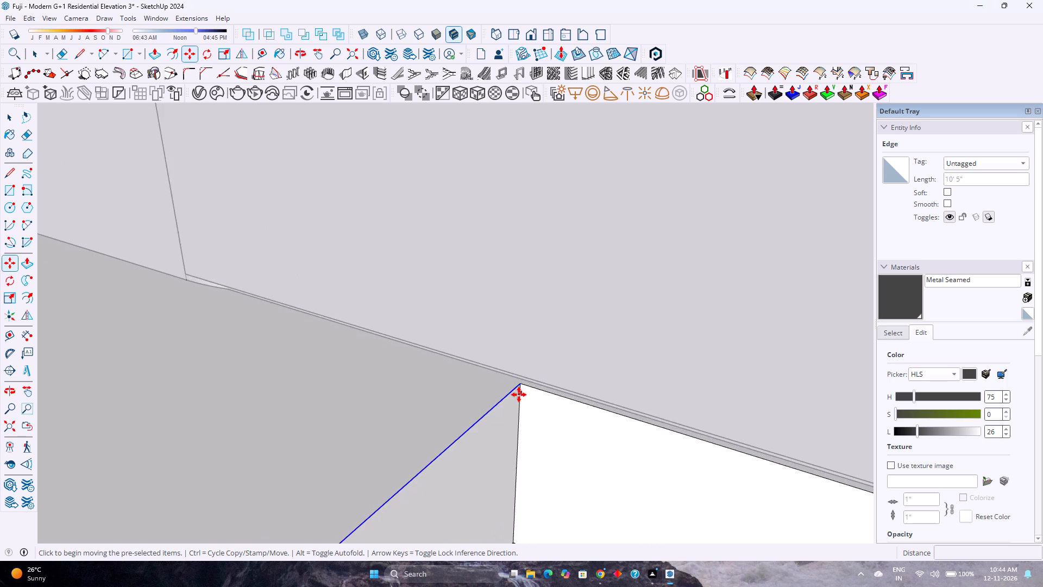
pyautogui.scroll(5, 519, 395)
pyautogui.click(522, 372)
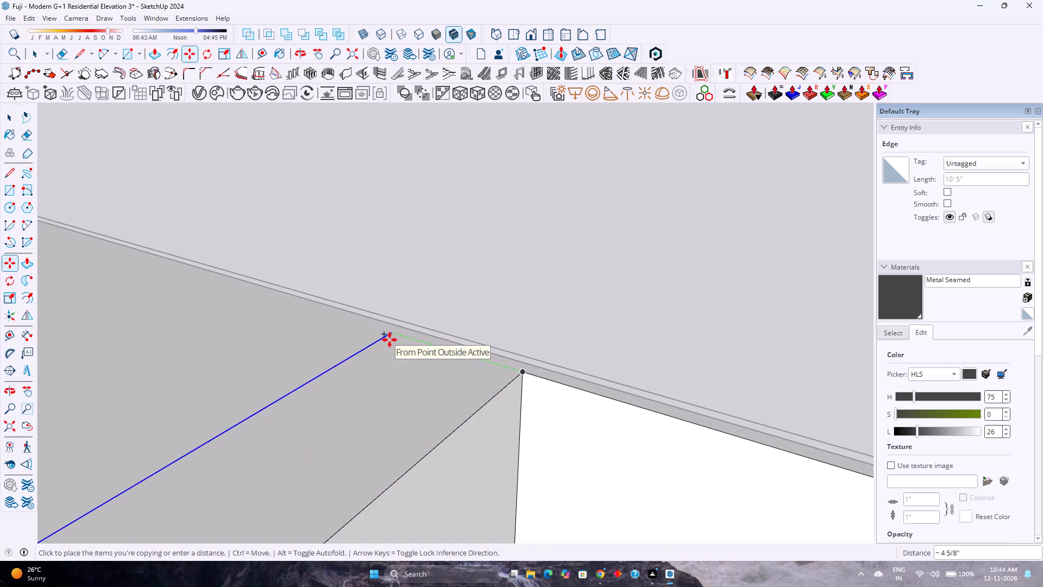
pyautogui.press('Left')
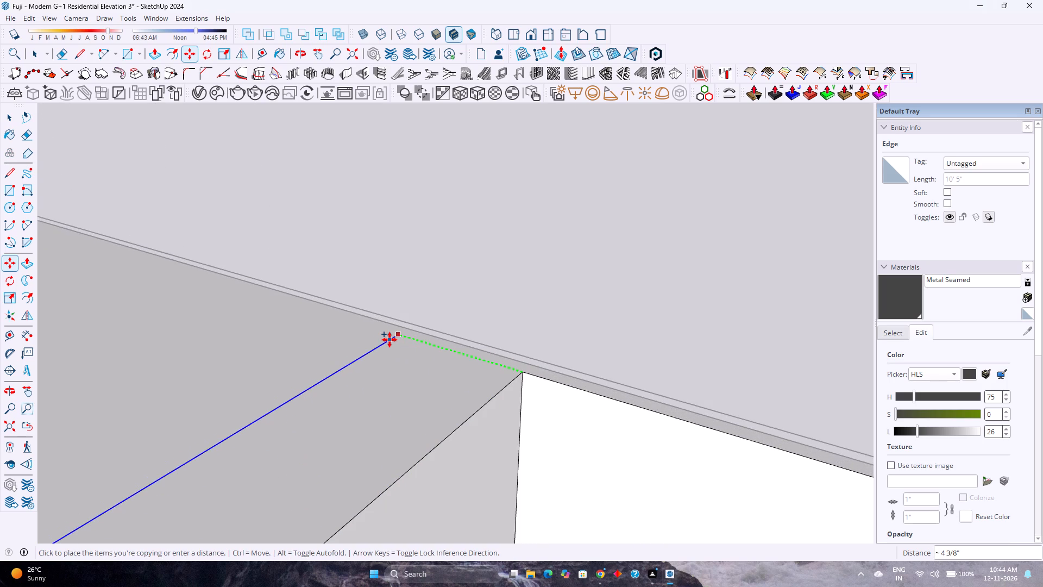
pyautogui.press('6')
pyautogui.press('Return')
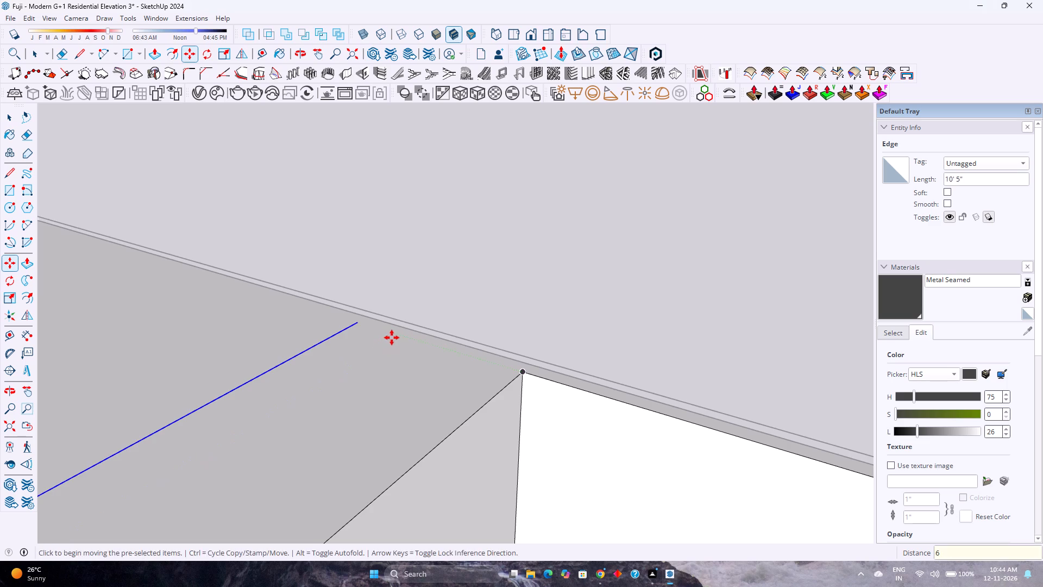
pyautogui.press('l')
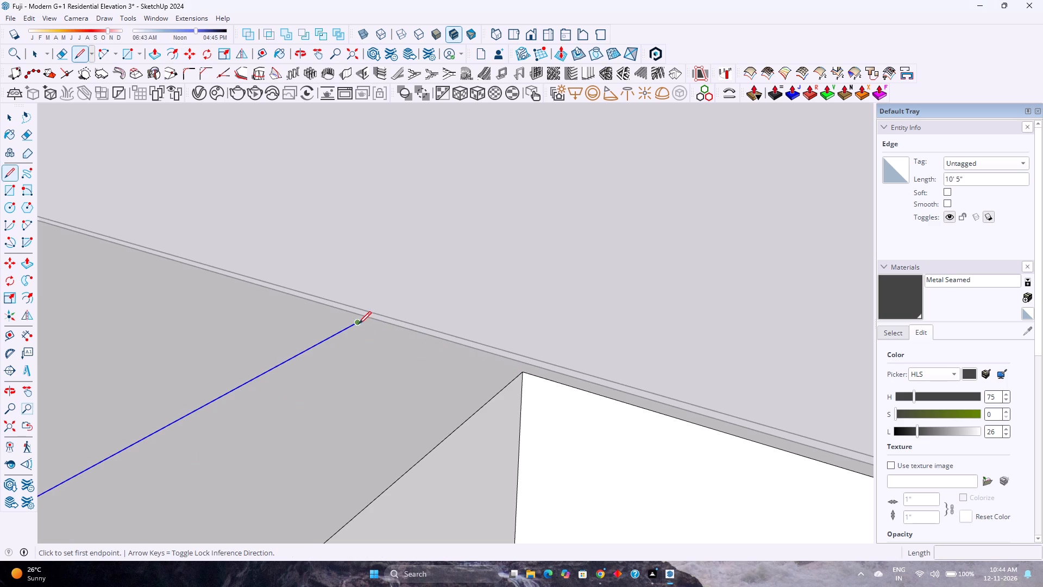
pyautogui.click(359, 324)
pyautogui.click(522, 371)
# Raise the narrow strip along the slab's front edge by 6" to form a kerb.
pyautogui.scroll(-4, 412, 371)
pyautogui.press('p')
pyautogui.click(400, 388)
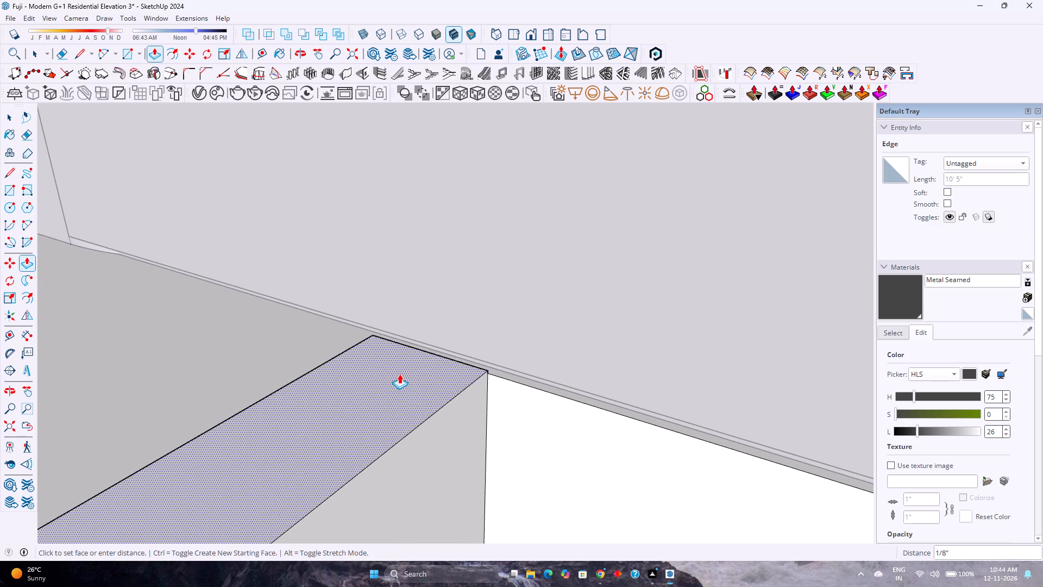
pyautogui.scroll(-12, 400, 327)
pyautogui.keyDown('shift'); pyautogui.moveTo(398, 326); pyautogui.dragTo(484, 421, button='middle'); pyautogui.keyUp('shift')
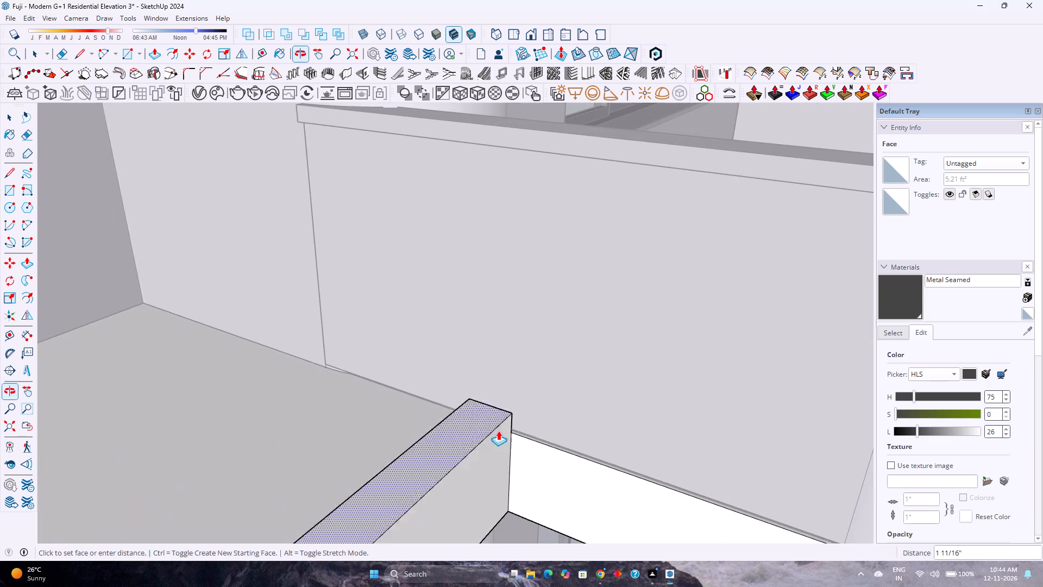
pyautogui.moveTo(474, 405); pyautogui.dragTo(410, 362, button='middle')
pyautogui.middleClick(410, 362)
pyautogui.scroll(-8, 403, 339)
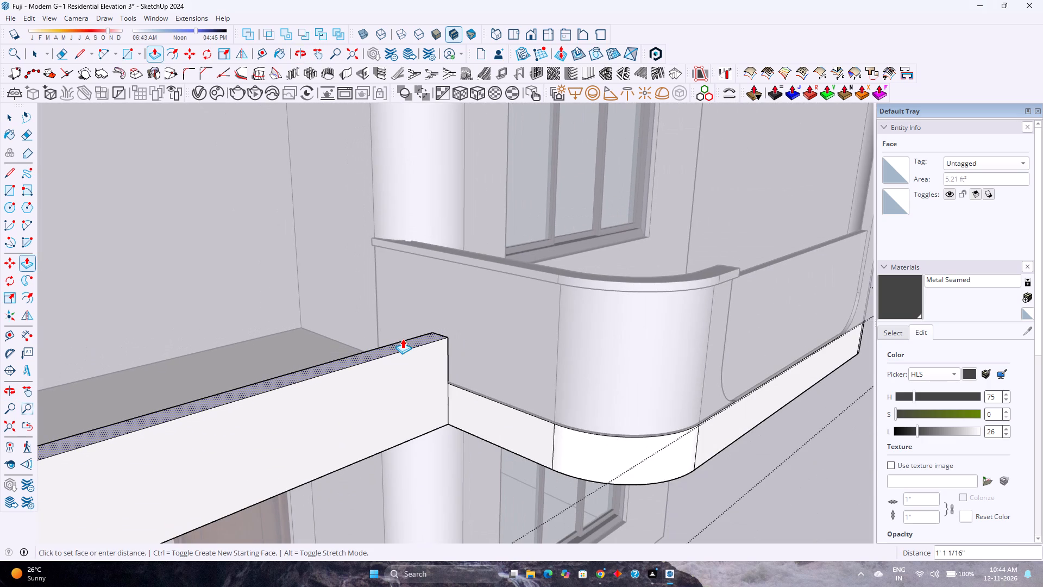
pyautogui.press('6')
pyautogui.press('Return')
pyautogui.scroll(-5, 400, 342)
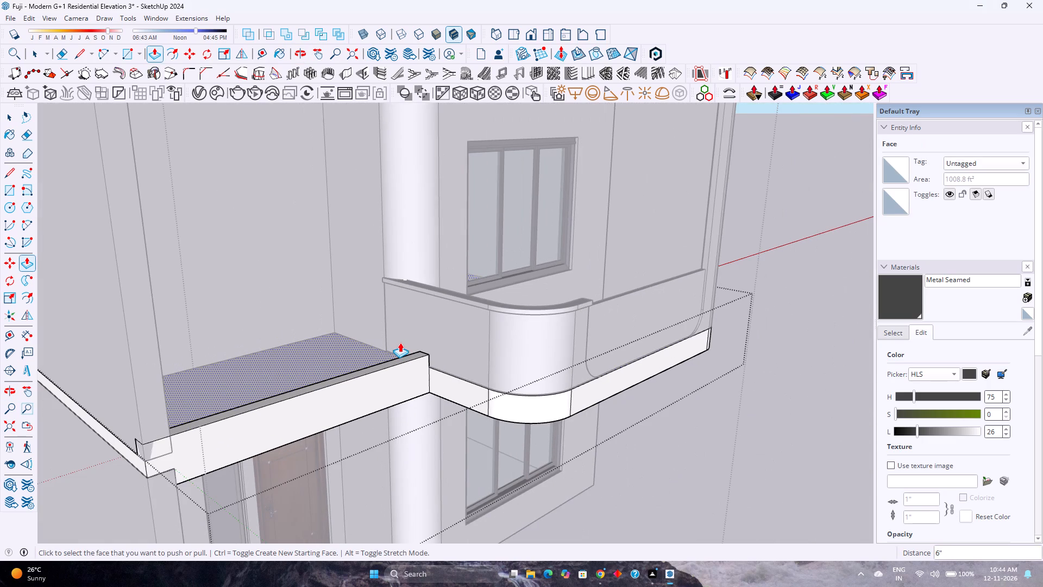
pyautogui.press('space')
# Draw a 6" edge across the kerb's top where it meets the inner face of the side wall.
pyautogui.scroll(1, 398, 345)
pyautogui.middleClick(396, 351)
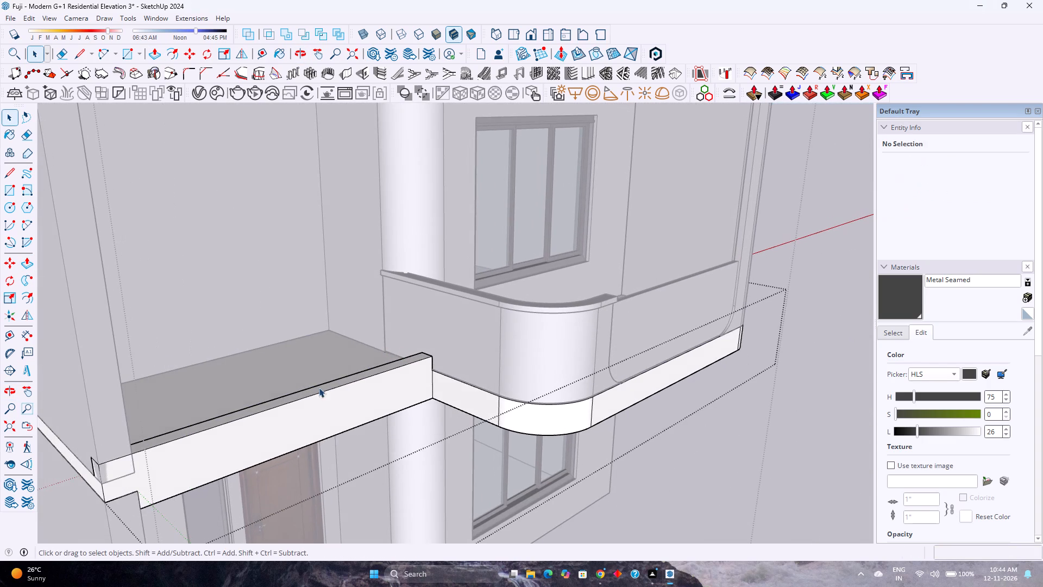
pyautogui.scroll(3, 153, 446)
pyautogui.keyDown('shift'); pyautogui.moveTo(124, 446); pyautogui.dragTo(238, 423, button='middle'); pyautogui.keyUp('shift')
pyautogui.moveTo(235, 429); pyautogui.dragTo(28, 516, button='middle')
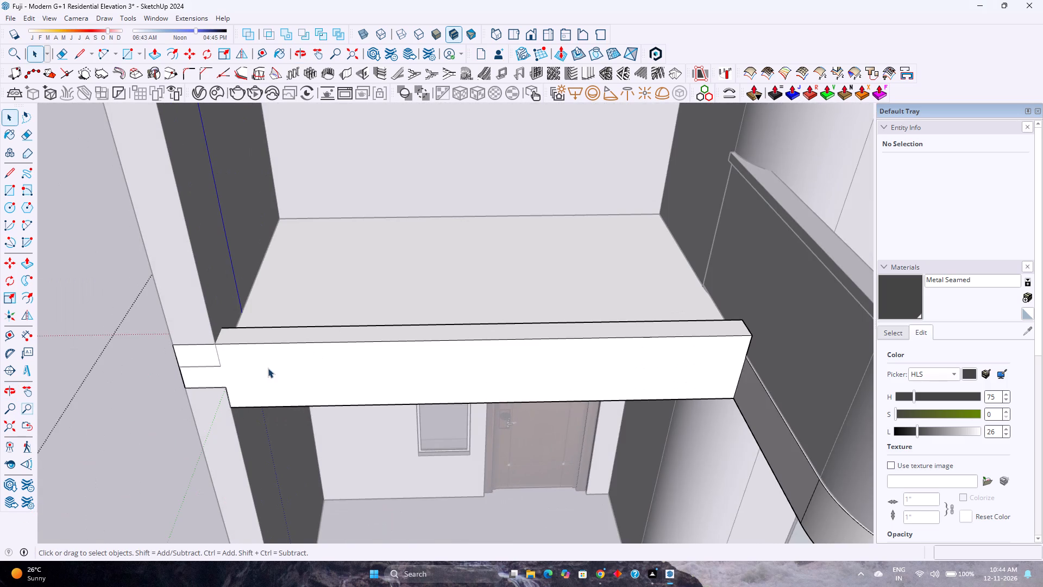
pyautogui.scroll(12, 226, 344)
pyautogui.press('l')
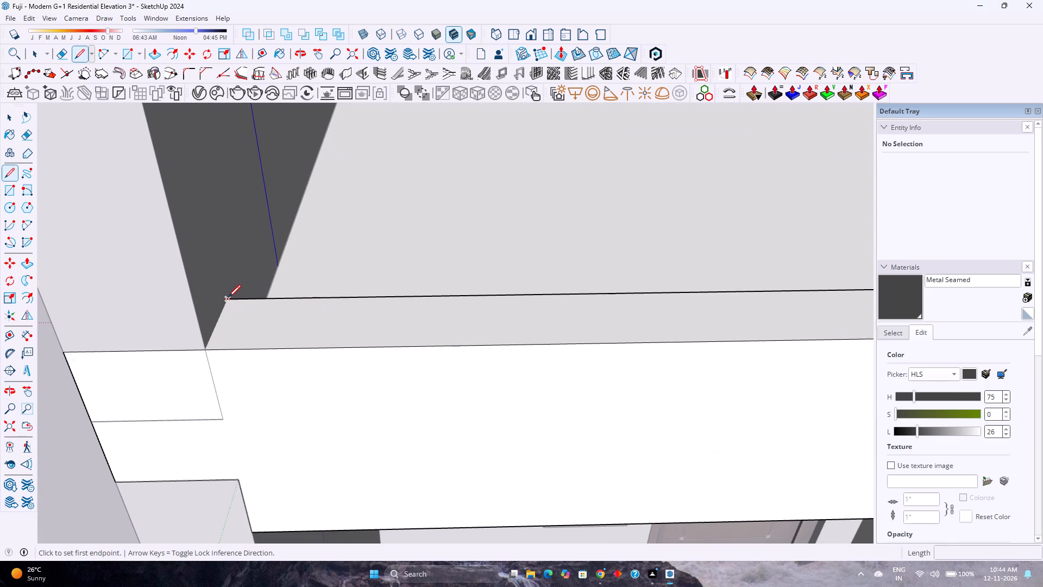
pyautogui.click(228, 297)
pyautogui.click(208, 354)
pyautogui.press('space')
# Push the kerb end overlapping the side wall down 6", using back edges to see through, and close the slab.
pyautogui.moveTo(96, 355); pyautogui.dragTo(319, 321, button='middle')
pyautogui.scroll(-4, 319, 320)
pyautogui.moveTo(215, 344); pyautogui.dragTo(498, 335, button='middle')
pyautogui.scroll(-4, 507, 332)
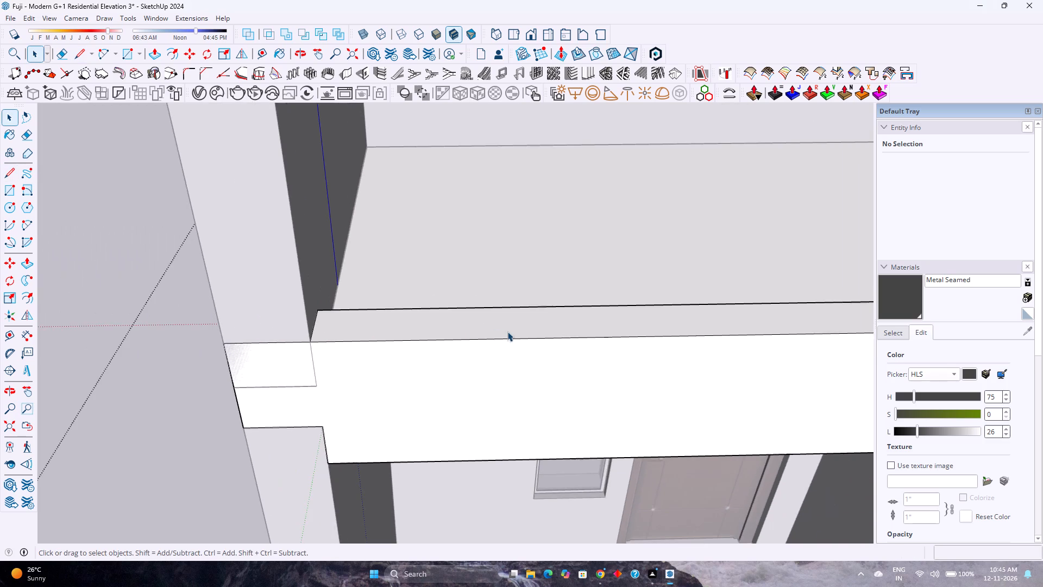
pyautogui.moveTo(322, 349); pyautogui.dragTo(607, 326, button='middle')
pyautogui.middleClick(607, 326)
pyautogui.scroll(3, 188, 483)
pyautogui.scroll(3, 310, 456)
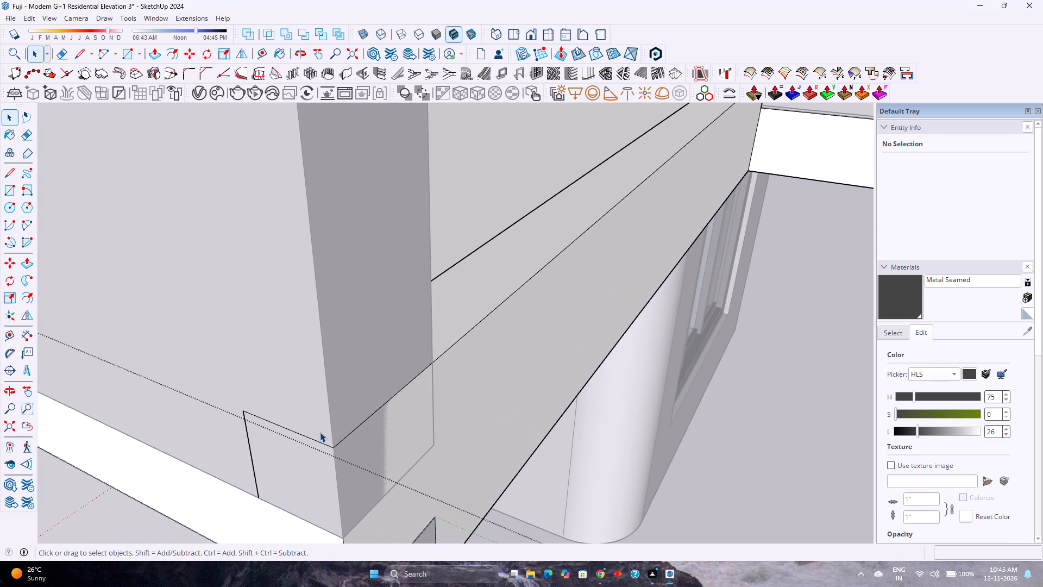
pyautogui.write('kp')
pyautogui.click(328, 417)
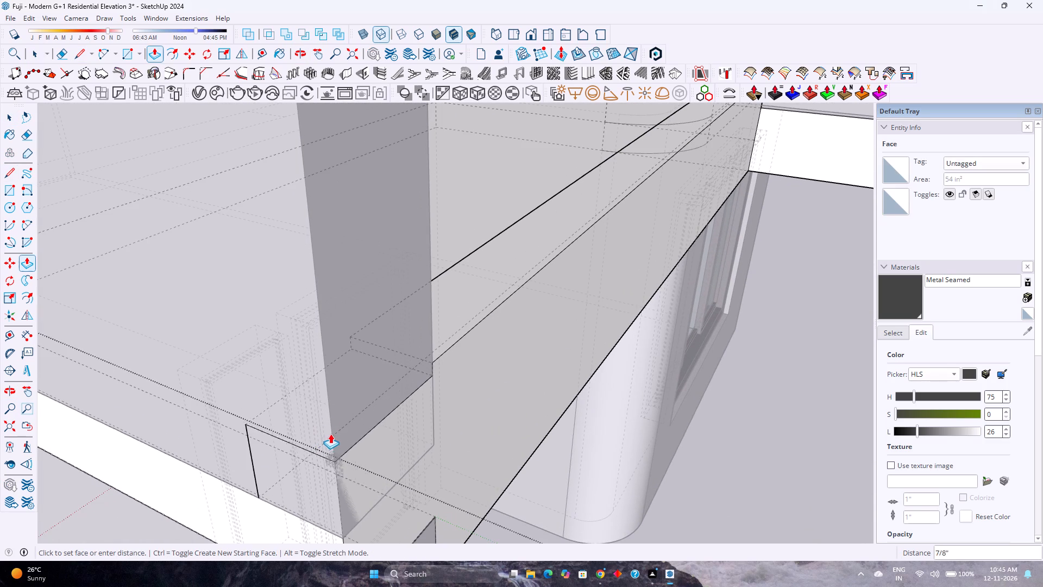
pyautogui.click(370, 510)
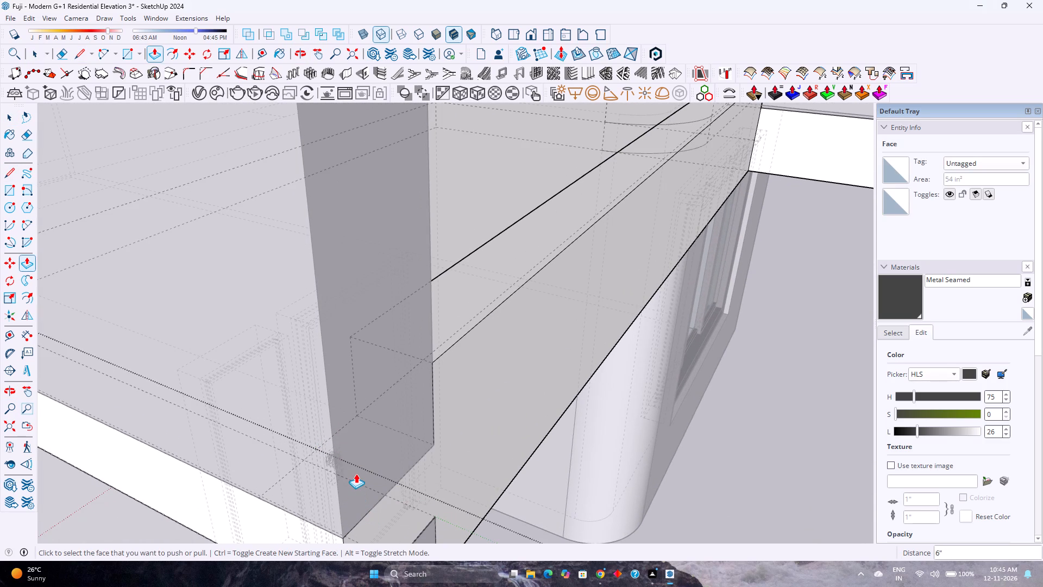
pyautogui.press('k')
pyautogui.press('space')
pyautogui.press('Escape')
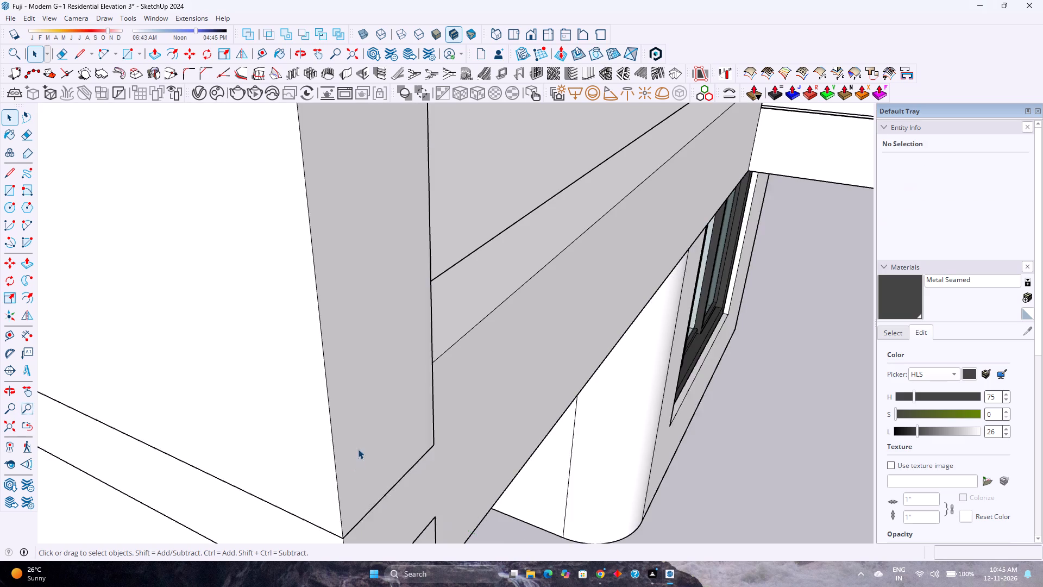
# Examine the new kerb and the slab over the entrance where they meet the side wall and the balcony.
pyautogui.scroll(-8, 358, 449)
pyautogui.scroll(-6, 291, 393)
pyautogui.moveTo(437, 425); pyautogui.dragTo(254, 384, button='middle')
pyautogui.keyDown('shift'); pyautogui.moveTo(288, 354); pyautogui.dragTo(644, 508, button='middle'); pyautogui.keyUp('shift')
pyautogui.scroll(-3, 599, 442)
pyautogui.click(612, 433)
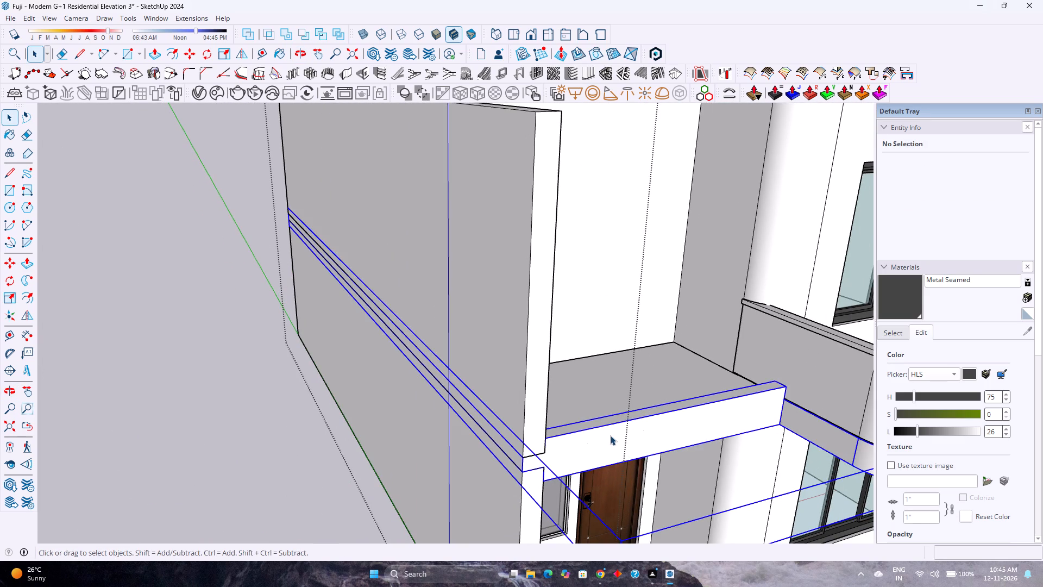
pyautogui.keyDown('shift'); pyautogui.moveTo(688, 472); pyautogui.dragTo(538, 465, button='middle'); pyautogui.keyUp('shift')
pyautogui.click(482, 310)
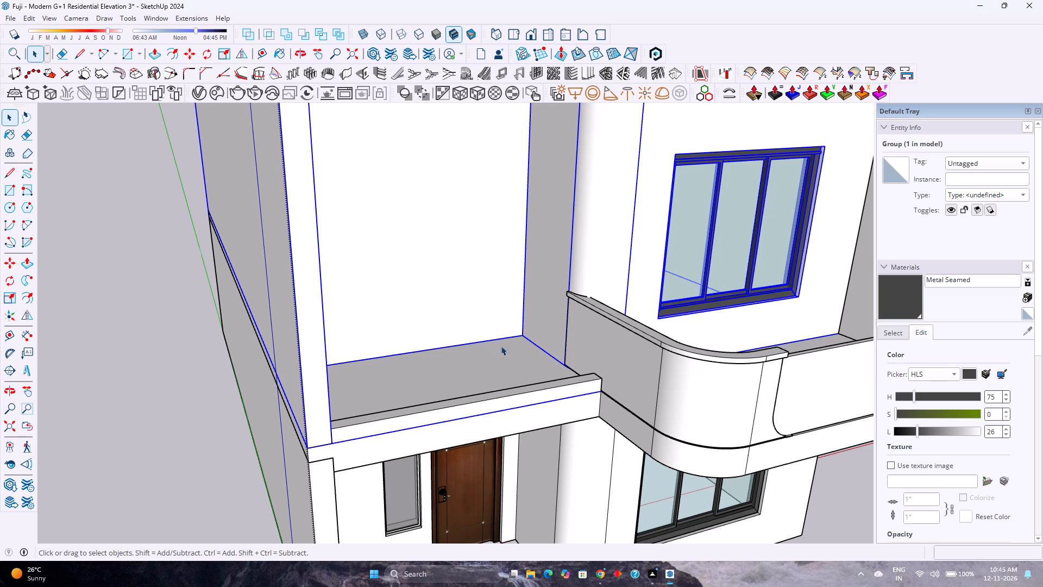
pyautogui.scroll(1, 568, 321)
pyautogui.moveTo(548, 342); pyautogui.dragTo(556, 385, button='middle')
pyautogui.scroll(-1, 548, 373)
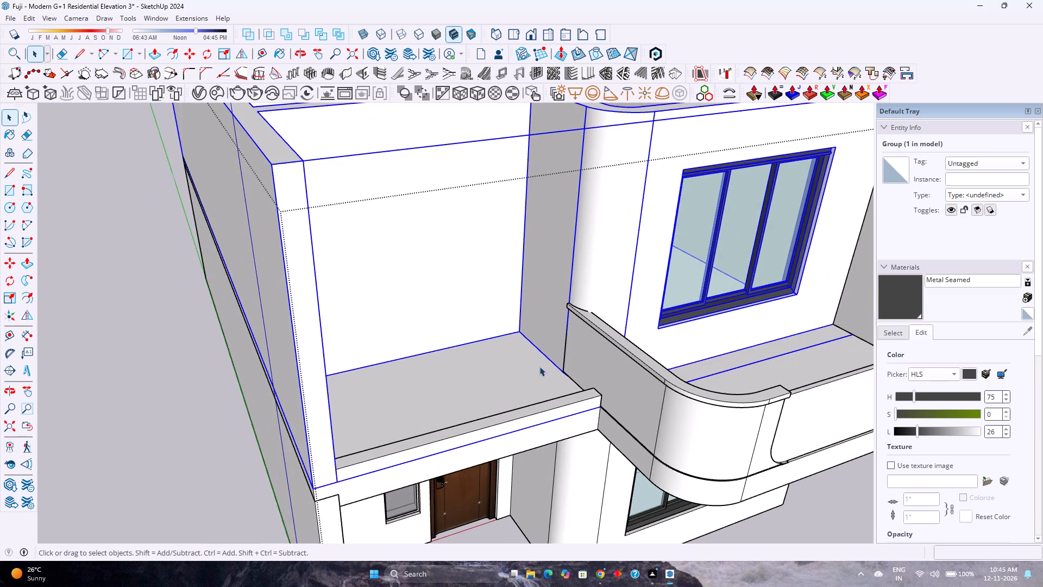
pyautogui.keyDown('shift'); pyautogui.moveTo(504, 365); pyautogui.dragTo(529, 317, button='middle'); pyautogui.keyUp('shift')
pyautogui.scroll(1, 543, 320)
pyautogui.moveTo(522, 338); pyautogui.dragTo(415, 441, button='middle')
pyautogui.scroll(-2, 397, 422)
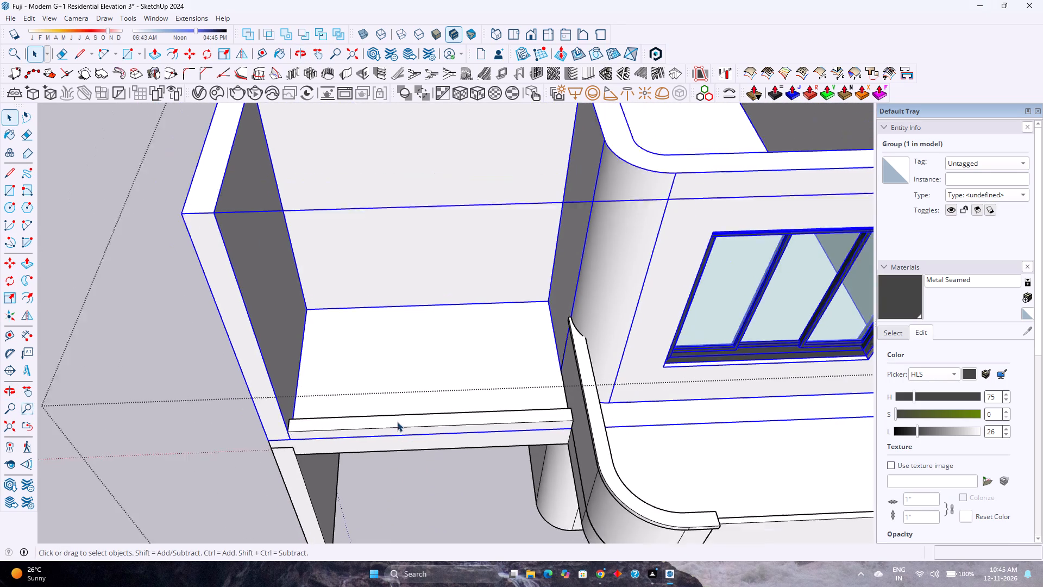
pyautogui.scroll(-2, 397, 422)
pyautogui.scroll(2, 397, 422)
pyautogui.scroll(-2, 397, 422)
pyautogui.scroll(4, 397, 422)
pyautogui.scroll(-4, 397, 422)
pyautogui.scroll(4, 397, 422)
pyautogui.scroll(-4, 397, 422)
pyautogui.scroll(2, 397, 422)
pyautogui.scroll(-4, 397, 422)
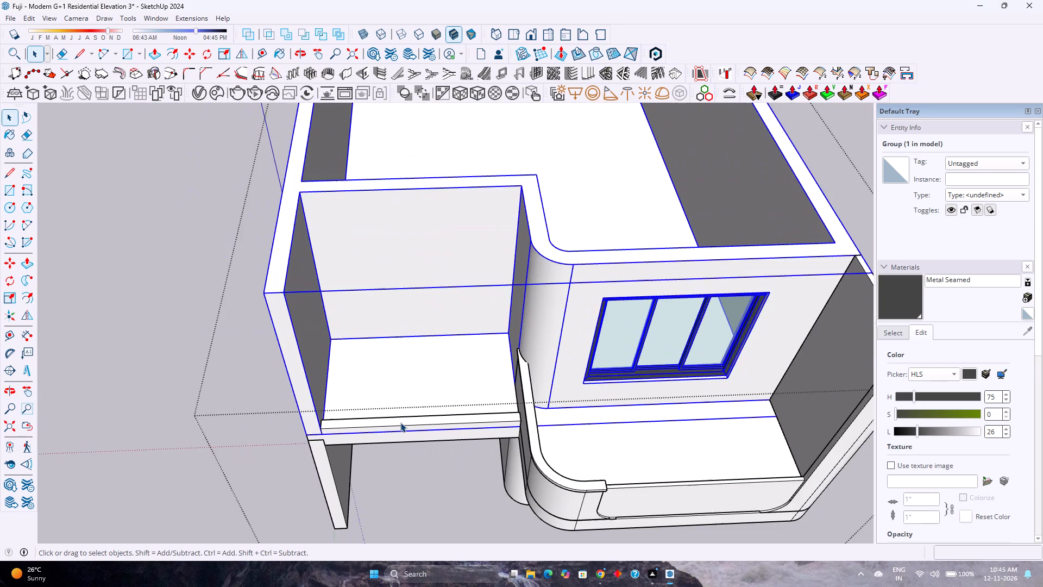
pyautogui.scroll(-5, 400, 422)
pyautogui.moveTo(444, 434); pyautogui.dragTo(452, 372, button='middle')
pyautogui.middleClick(453, 370)
pyautogui.scroll(-2, 455, 362)
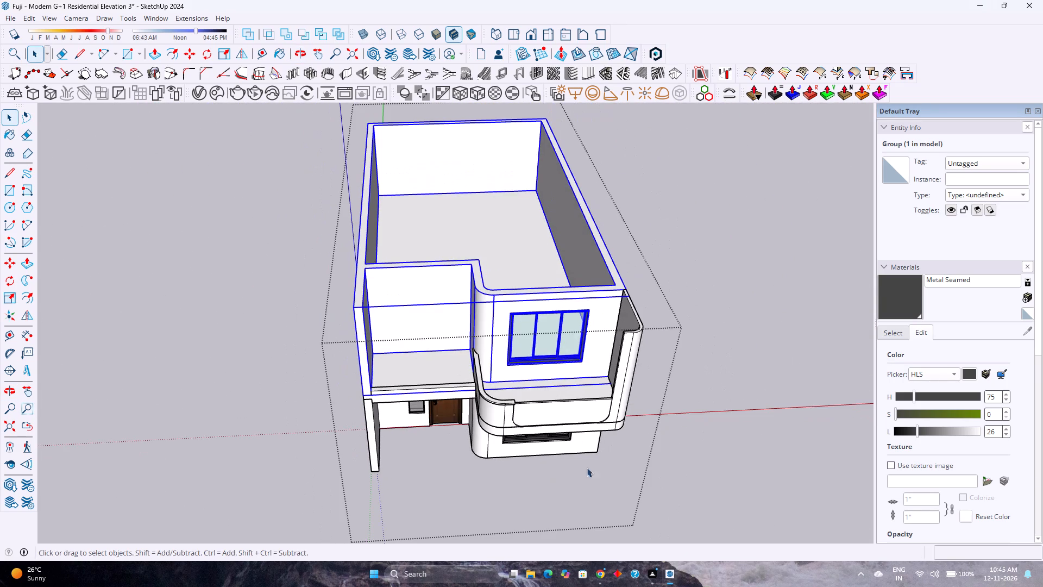
# Leave the house group and examine the whole front elevation near eye level.
pyautogui.click(695, 479)
pyautogui.moveTo(674, 476); pyautogui.dragTo(579, 380, button='middle')
pyautogui.middleClick(576, 372)
pyautogui.scroll(2, 547, 349)
pyautogui.moveTo(424, 386); pyautogui.dragTo(475, 317, button='middle')
pyautogui.middleClick(477, 315)
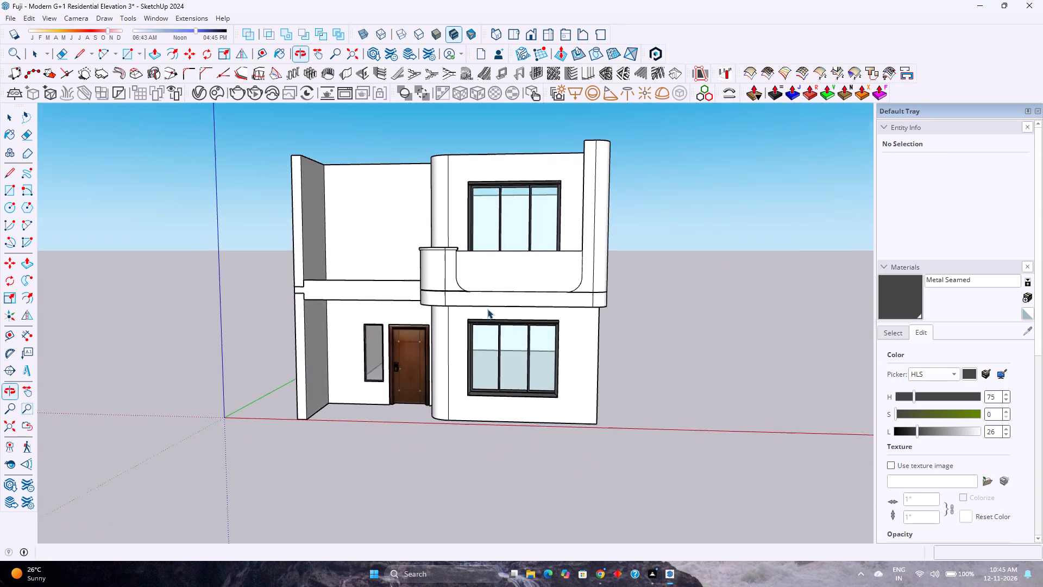
pyautogui.scroll(1, 494, 306)
pyautogui.scroll(-3, 501, 303)
pyautogui.scroll(2, 501, 303)
pyautogui.scroll(-5, 501, 303)
pyautogui.scroll(3, 501, 303)
pyautogui.scroll(-3, 501, 305)
pyautogui.scroll(4, 501, 305)
pyautogui.scroll(-7, 501, 305)
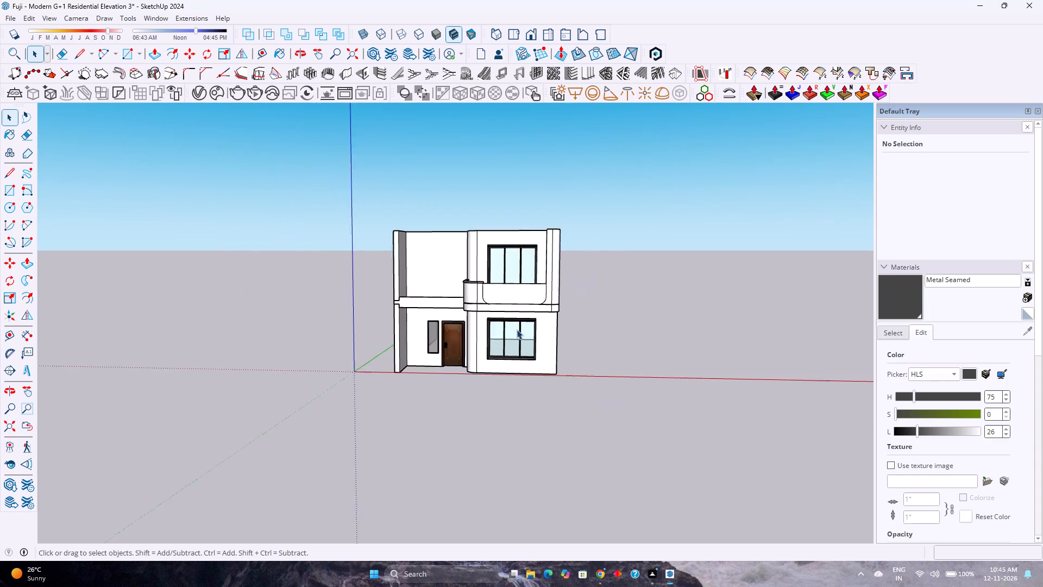
pyautogui.scroll(-1, 517, 329)
pyautogui.scroll(4, 517, 329)
pyautogui.scroll(-4, 507, 328)
pyautogui.scroll(5, 495, 330)
pyautogui.scroll(-1, 494, 331)
pyautogui.scroll(3, 491, 334)
pyautogui.scroll(-5, 487, 336)
pyautogui.scroll(5, 487, 336)
pyautogui.scroll(-4, 484, 340)
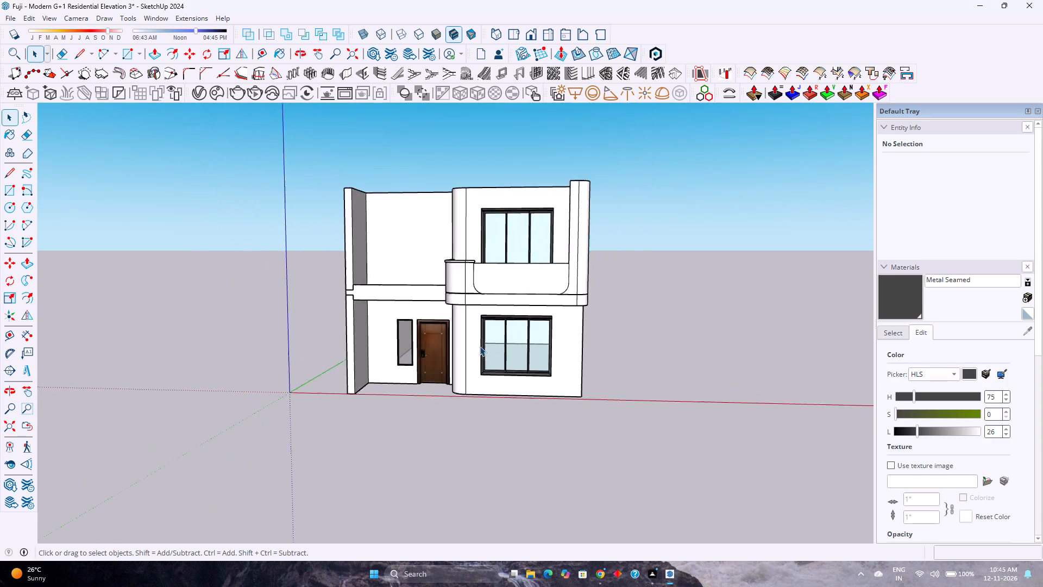
pyautogui.scroll(-1, 480, 346)
pyautogui.scroll(4, 480, 346)
pyautogui.scroll(-5, 480, 346)
pyautogui.scroll(5, 479, 347)
pyautogui.scroll(-5, 479, 347)
pyautogui.scroll(1, 432, 372)
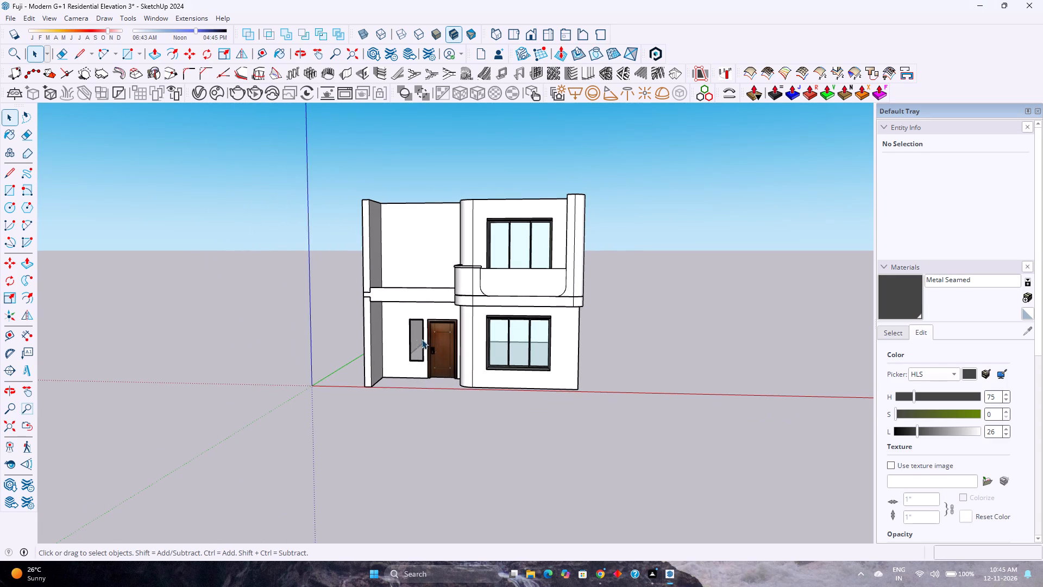
# Select the whole house group and examine its massing from above and from both front corners.
pyautogui.click(383, 298)
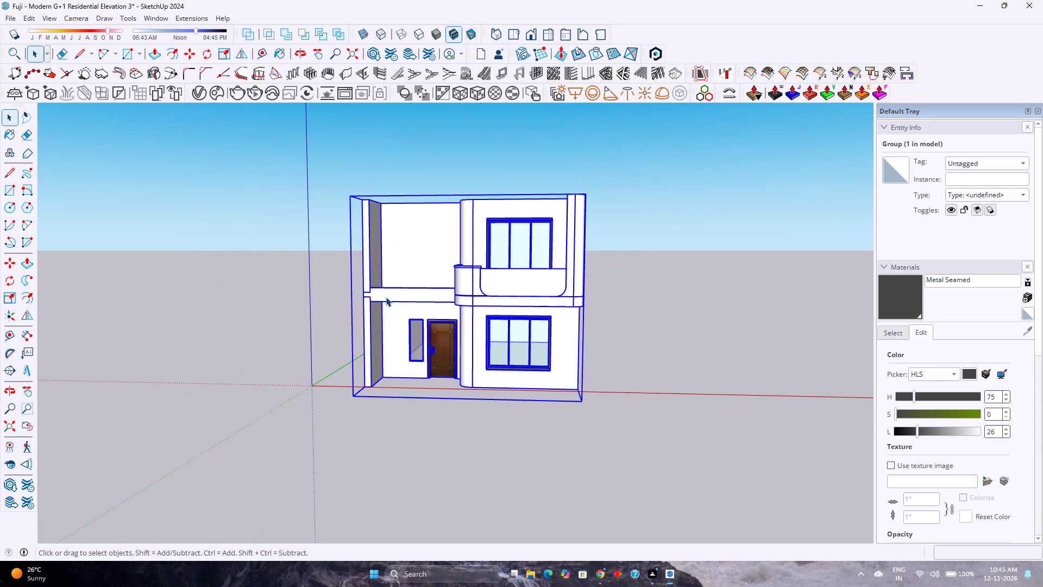
pyautogui.moveTo(645, 329); pyautogui.dragTo(598, 480, button='middle')
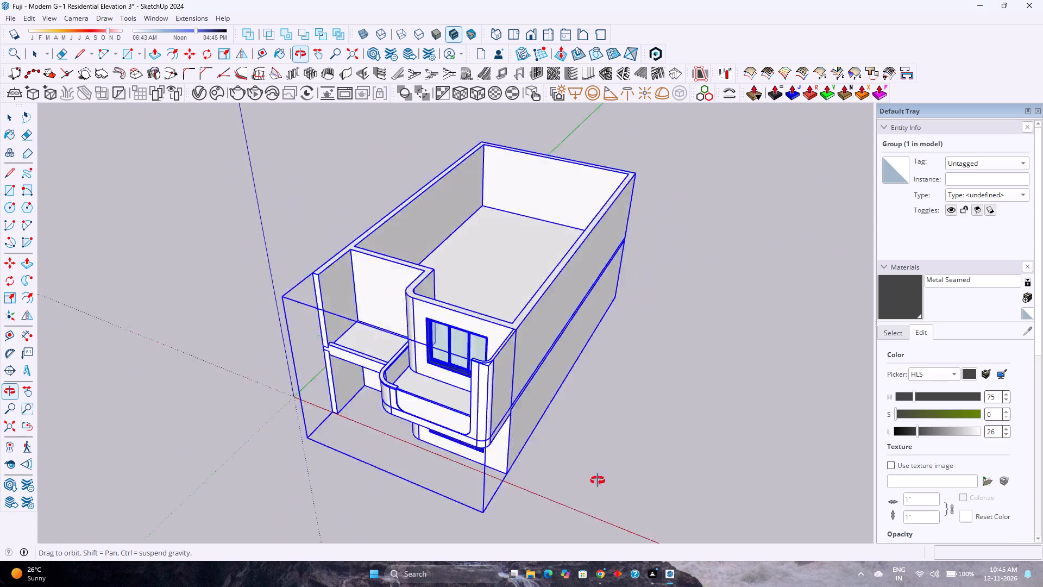
pyautogui.moveTo(598, 480); pyautogui.dragTo(679, 374, button='middle')
pyautogui.middleClick(660, 360)
pyautogui.moveTo(648, 353); pyautogui.dragTo(636, 346, button='middle')
pyautogui.moveTo(574, 323); pyautogui.dragTo(499, 367, button='middle')
pyautogui.scroll(-3, 499, 366)
pyautogui.scroll(9, 497, 365)
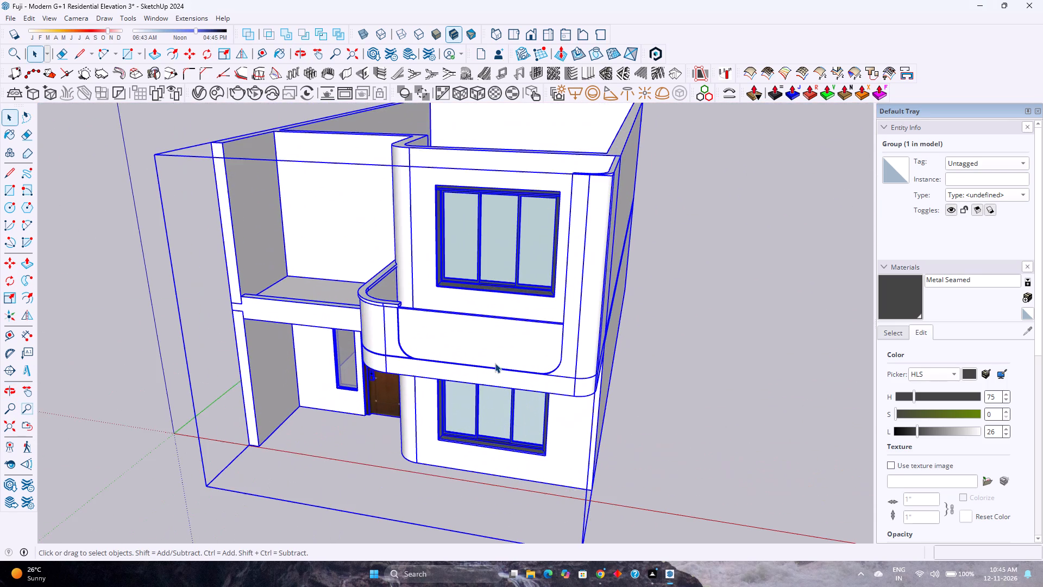
pyautogui.moveTo(459, 373); pyautogui.dragTo(714, 321, button='middle')
pyautogui.scroll(-3, 660, 323)
pyautogui.scroll(4, 660, 323)
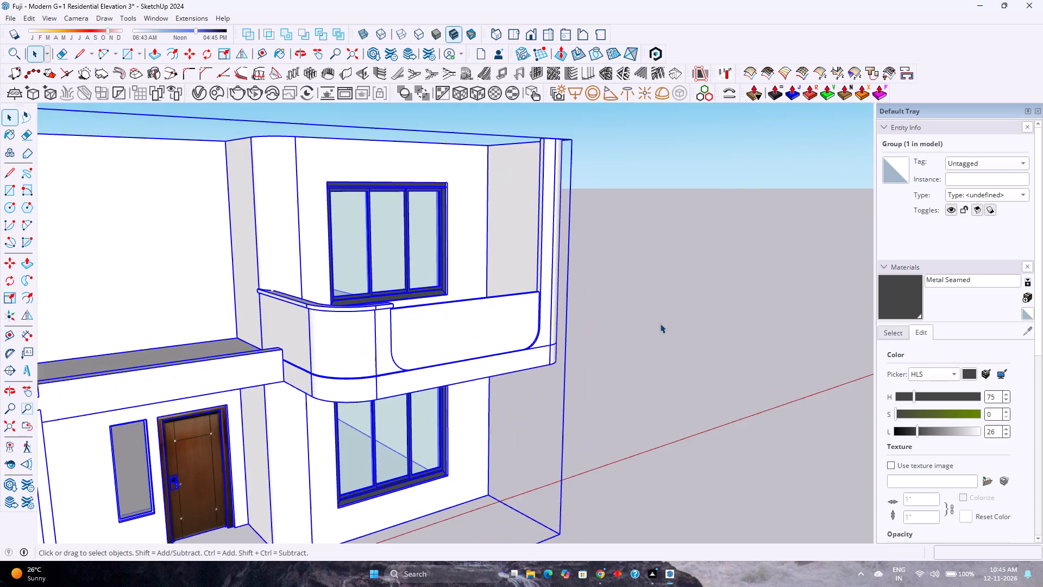
pyautogui.scroll(-1, 660, 323)
pyautogui.scroll(2, 554, 328)
pyautogui.scroll(-3, 510, 336)
pyautogui.scroll(3, 508, 336)
pyautogui.scroll(-4, 508, 336)
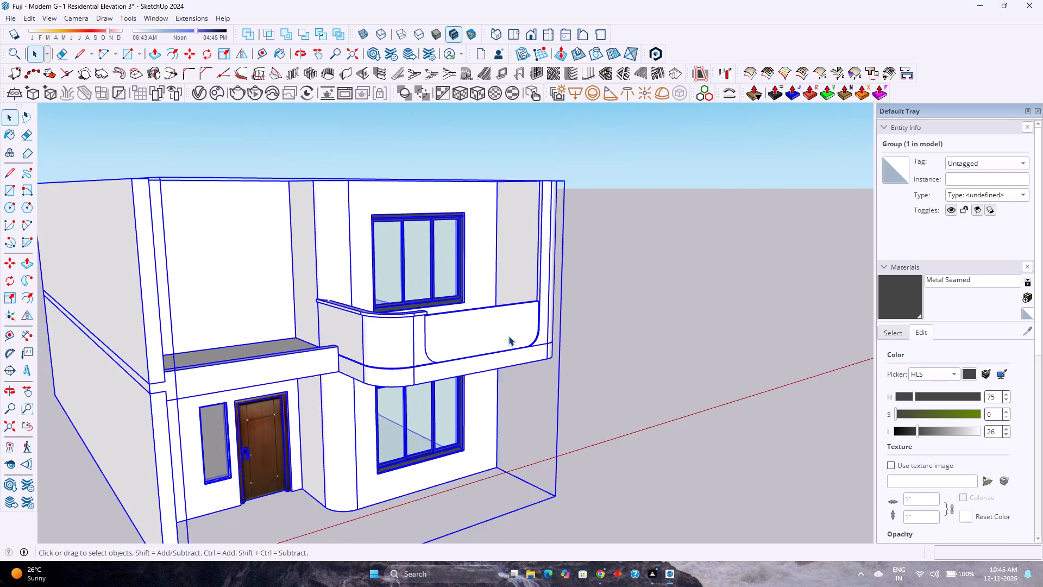
pyautogui.scroll(4, 508, 336)
pyautogui.scroll(-12, 508, 336)
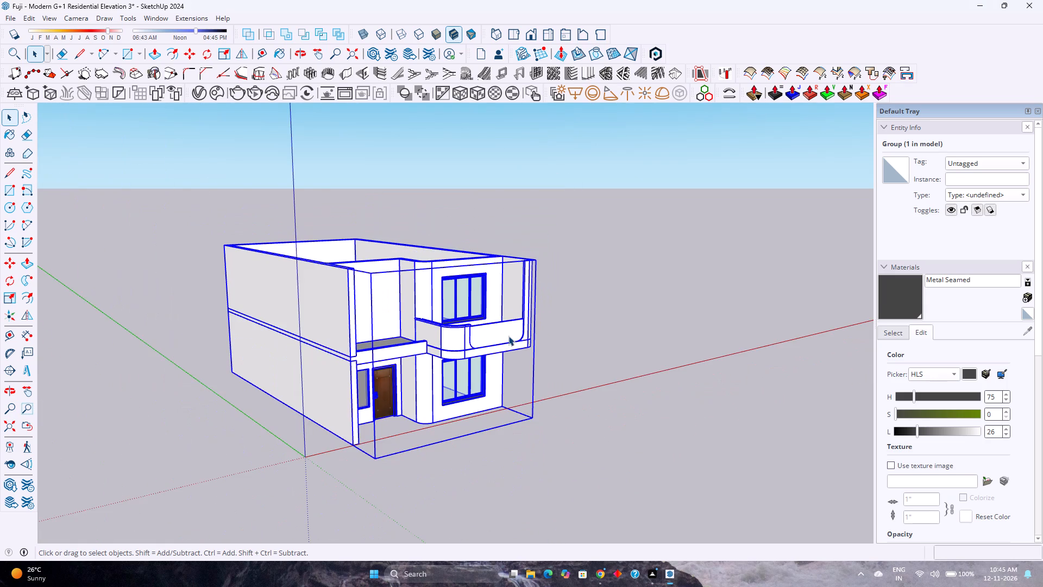
pyautogui.scroll(2, 243, 342)
pyautogui.moveTo(246, 344); pyautogui.dragTo(681, 440, button='middle')
pyautogui.moveTo(674, 438); pyautogui.dragTo(99, 408, button='middle')
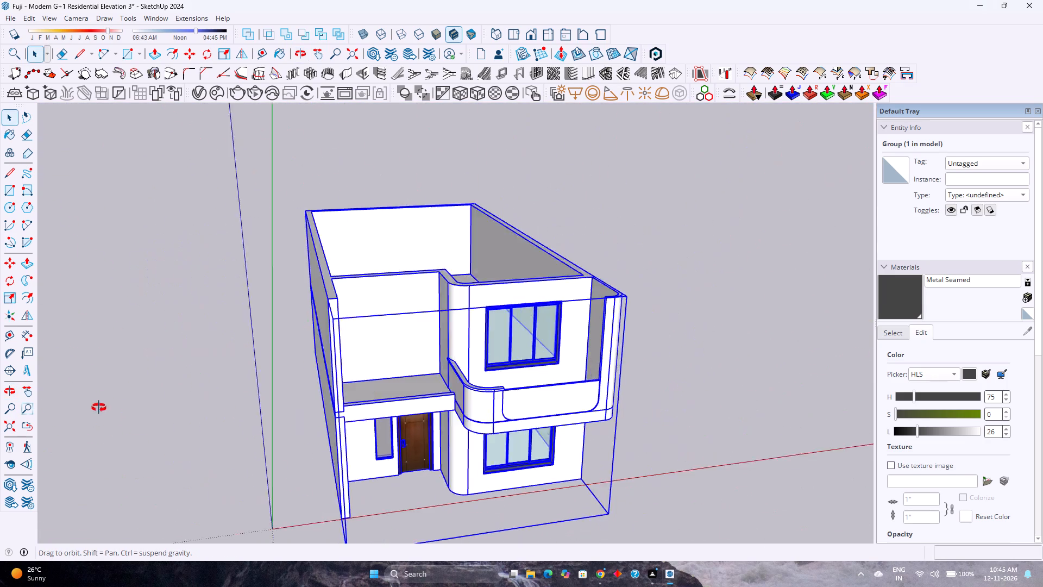
pyautogui.moveTo(99, 408); pyautogui.dragTo(93, 407, button='middle')
pyautogui.moveTo(242, 314); pyautogui.dragTo(230, 303, button='middle')
pyautogui.scroll(-2, 240, 307)
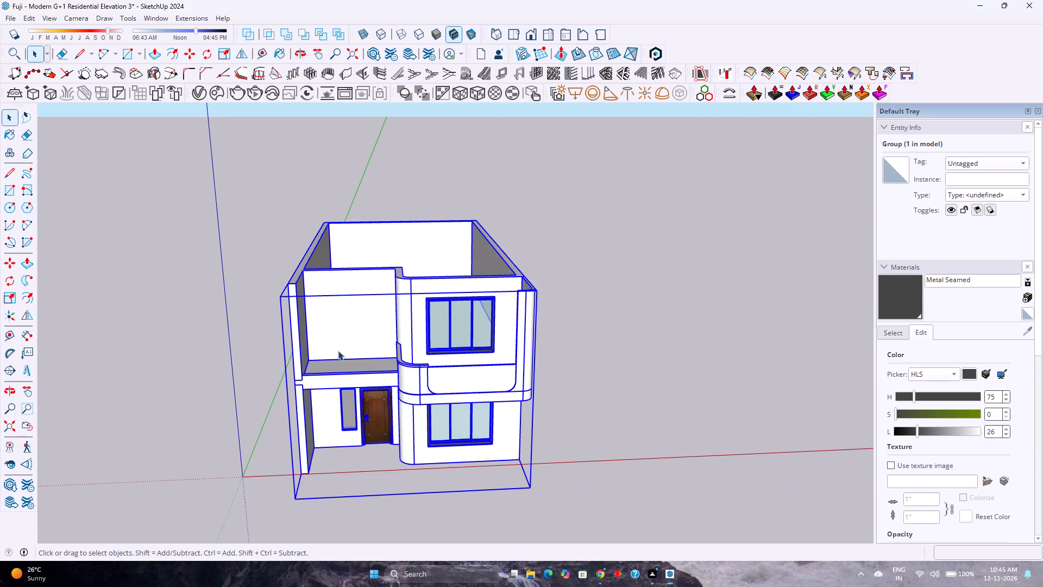
pyautogui.moveTo(338, 351); pyautogui.dragTo(244, 326, button='middle')
pyautogui.middleClick(244, 326)
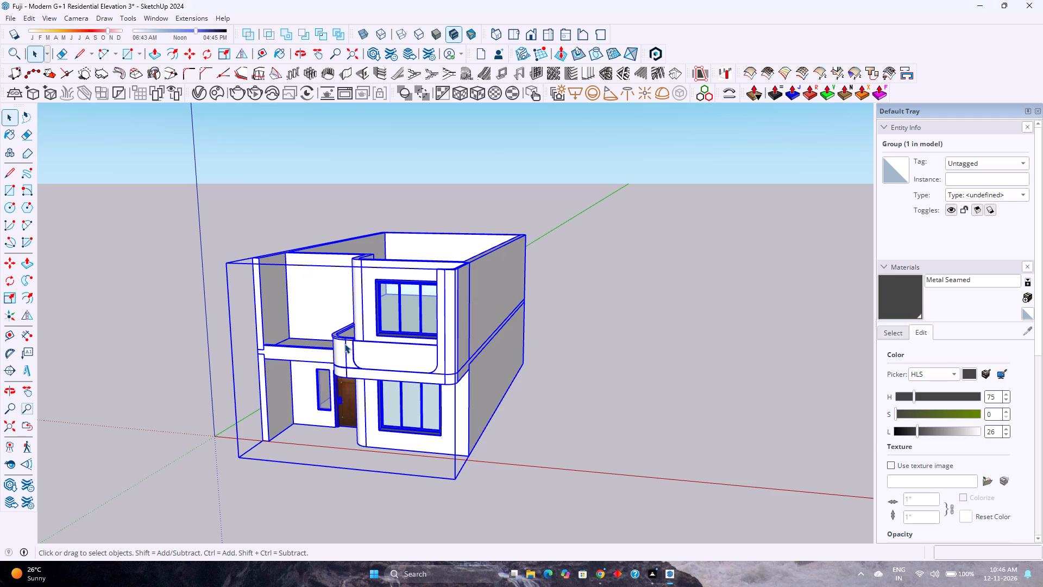
pyautogui.scroll(-3, 361, 336)
pyautogui.scroll(1, 372, 328)
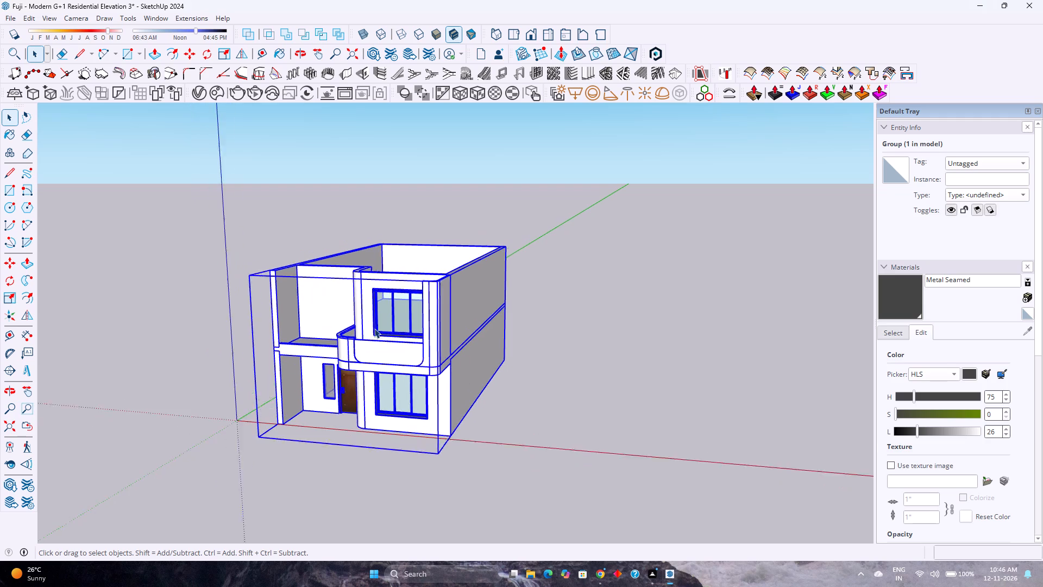
pyautogui.scroll(1, 374, 328)
pyautogui.scroll(-2, 376, 335)
pyautogui.scroll(7, 241, 406)
pyautogui.scroll(-4, 241, 406)
pyautogui.scroll(2, 241, 406)
pyautogui.scroll(-2, 241, 405)
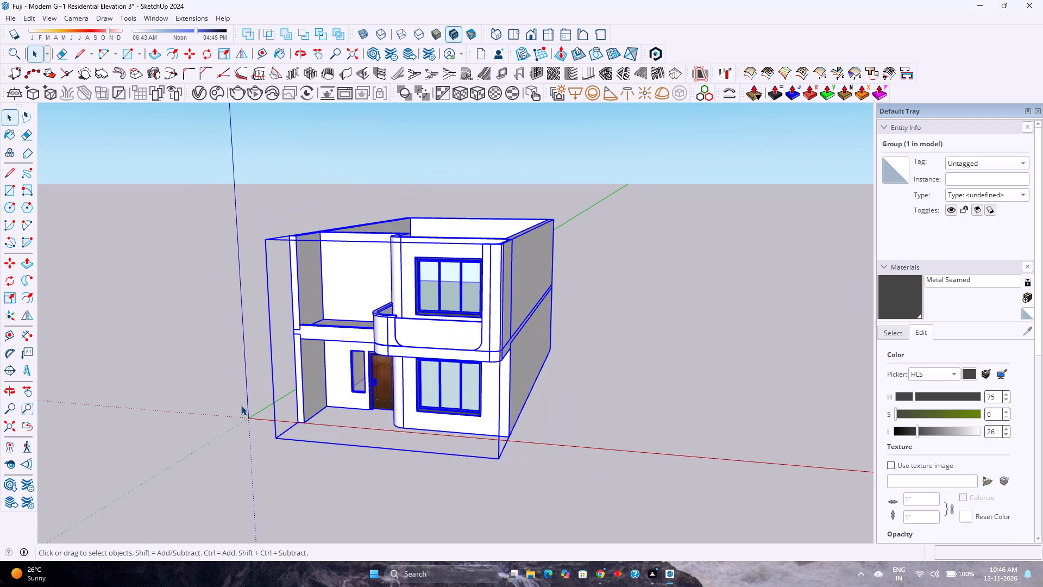
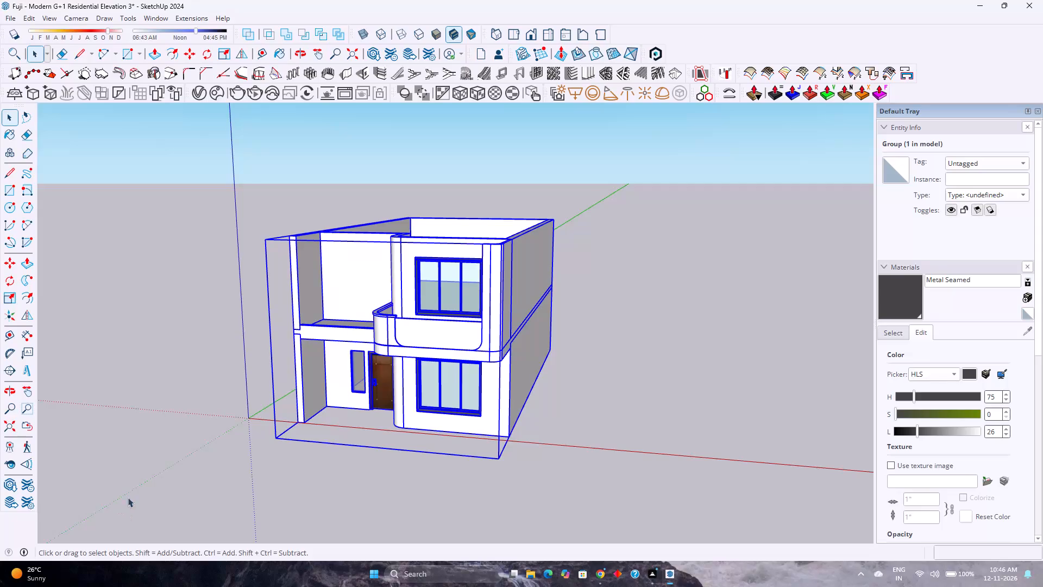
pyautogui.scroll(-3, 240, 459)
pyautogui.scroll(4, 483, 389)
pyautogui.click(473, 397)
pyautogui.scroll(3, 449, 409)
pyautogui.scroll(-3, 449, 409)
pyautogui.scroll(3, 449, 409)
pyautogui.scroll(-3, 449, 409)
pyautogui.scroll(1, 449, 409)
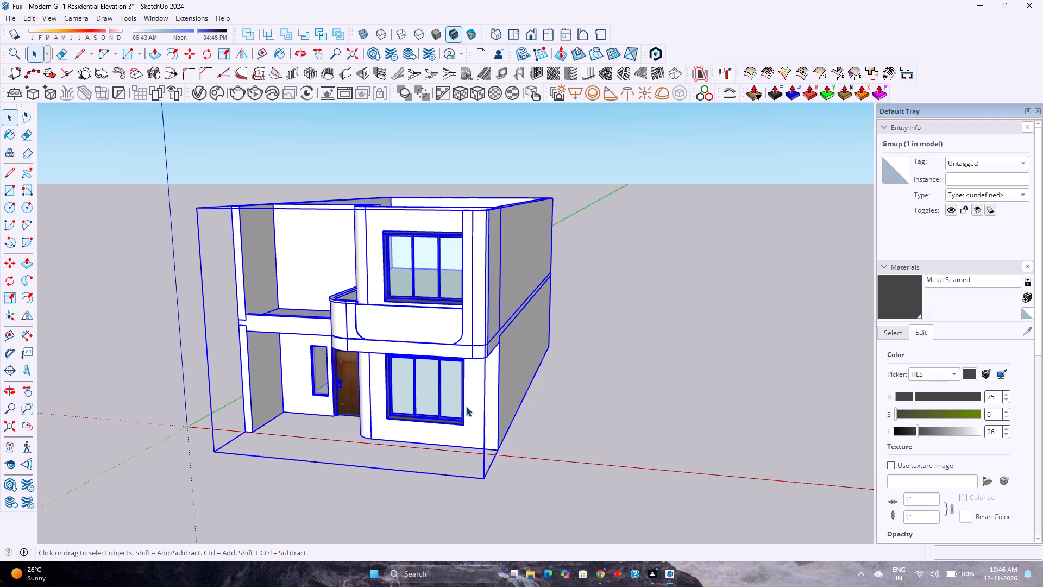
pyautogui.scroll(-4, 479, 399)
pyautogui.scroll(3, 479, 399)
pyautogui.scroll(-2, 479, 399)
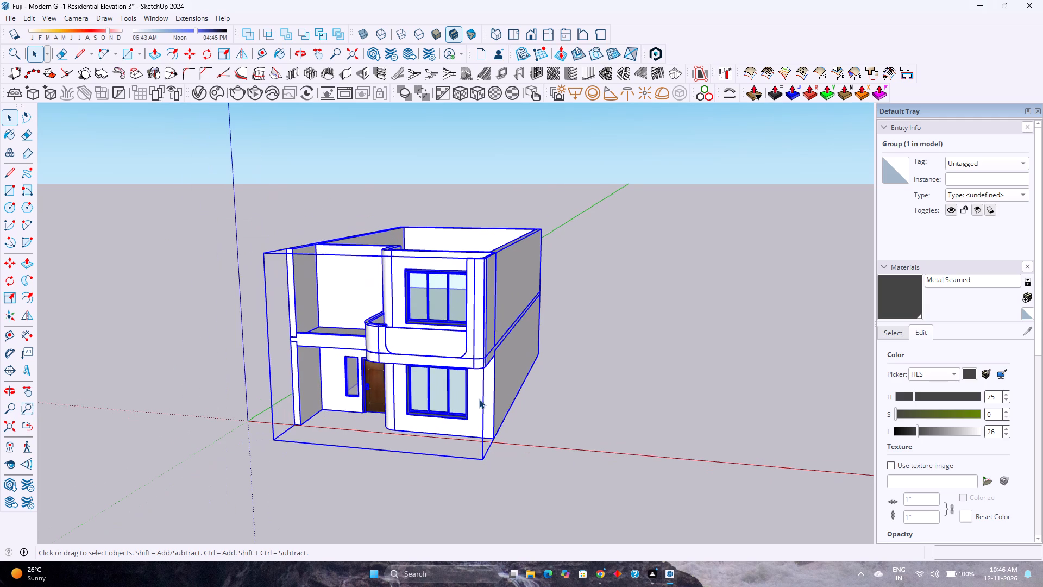
# Open the whole house group for editing.
pyautogui.doubleClick(502, 388)
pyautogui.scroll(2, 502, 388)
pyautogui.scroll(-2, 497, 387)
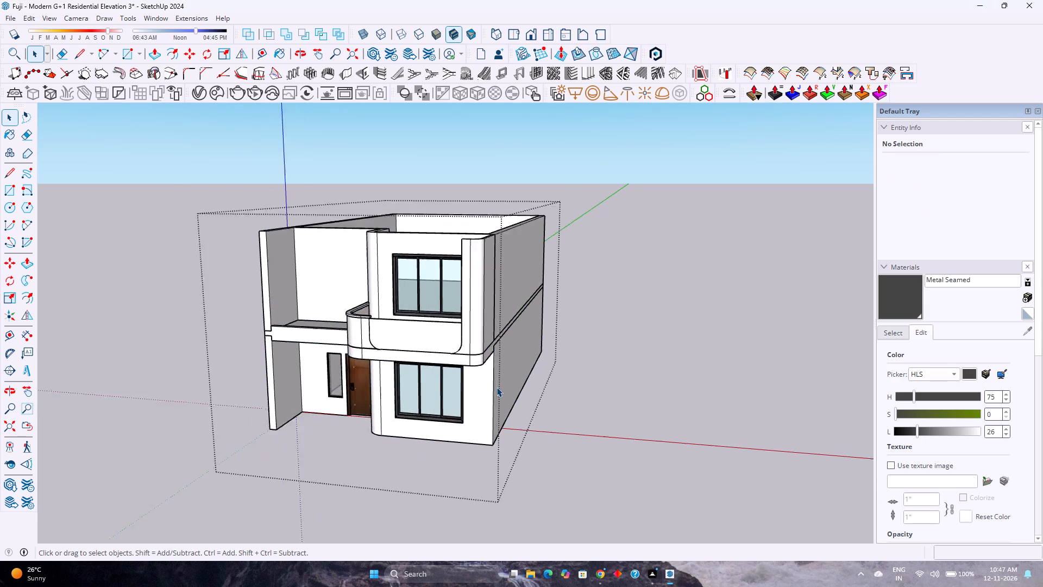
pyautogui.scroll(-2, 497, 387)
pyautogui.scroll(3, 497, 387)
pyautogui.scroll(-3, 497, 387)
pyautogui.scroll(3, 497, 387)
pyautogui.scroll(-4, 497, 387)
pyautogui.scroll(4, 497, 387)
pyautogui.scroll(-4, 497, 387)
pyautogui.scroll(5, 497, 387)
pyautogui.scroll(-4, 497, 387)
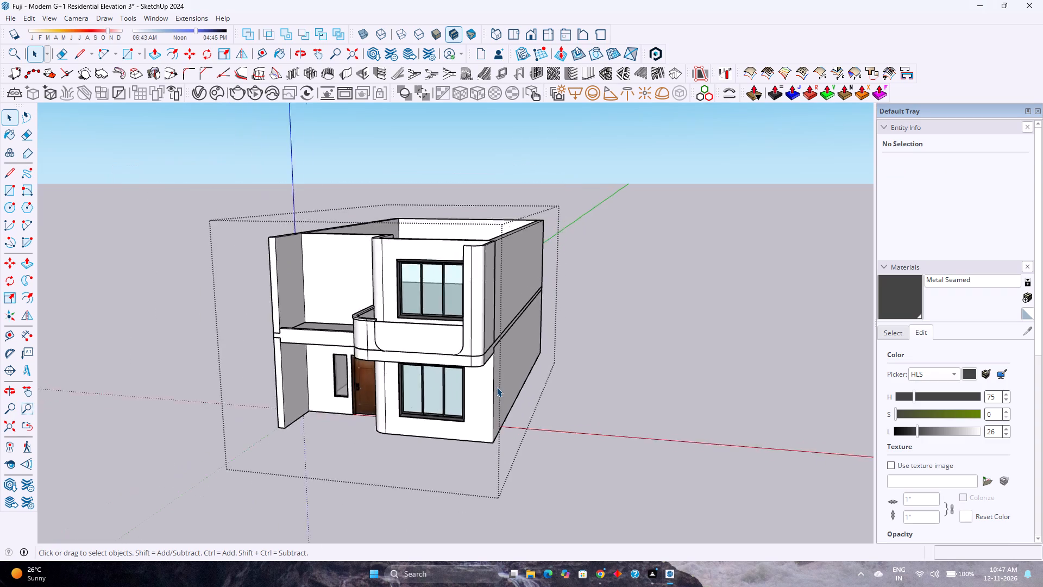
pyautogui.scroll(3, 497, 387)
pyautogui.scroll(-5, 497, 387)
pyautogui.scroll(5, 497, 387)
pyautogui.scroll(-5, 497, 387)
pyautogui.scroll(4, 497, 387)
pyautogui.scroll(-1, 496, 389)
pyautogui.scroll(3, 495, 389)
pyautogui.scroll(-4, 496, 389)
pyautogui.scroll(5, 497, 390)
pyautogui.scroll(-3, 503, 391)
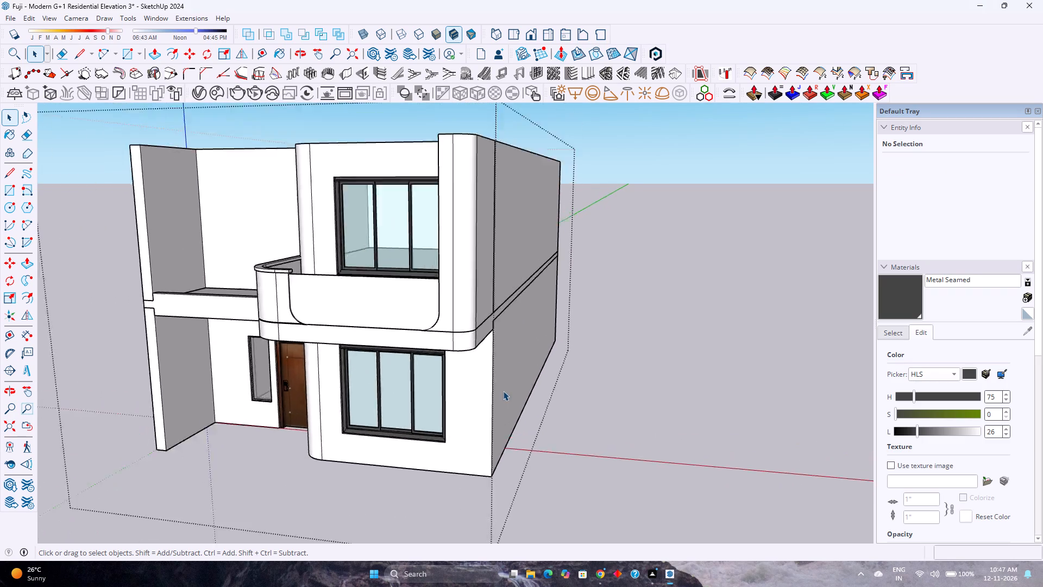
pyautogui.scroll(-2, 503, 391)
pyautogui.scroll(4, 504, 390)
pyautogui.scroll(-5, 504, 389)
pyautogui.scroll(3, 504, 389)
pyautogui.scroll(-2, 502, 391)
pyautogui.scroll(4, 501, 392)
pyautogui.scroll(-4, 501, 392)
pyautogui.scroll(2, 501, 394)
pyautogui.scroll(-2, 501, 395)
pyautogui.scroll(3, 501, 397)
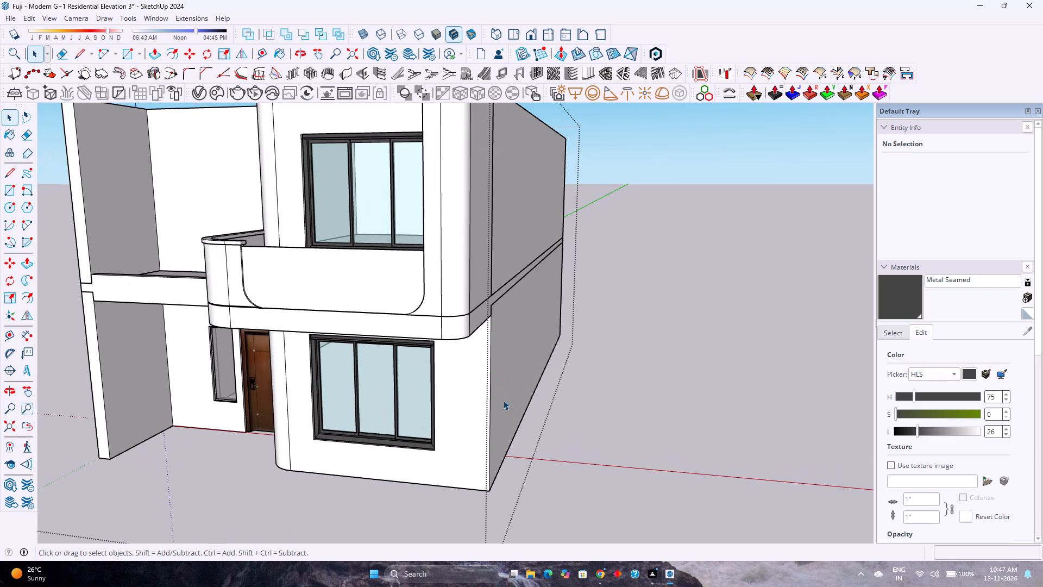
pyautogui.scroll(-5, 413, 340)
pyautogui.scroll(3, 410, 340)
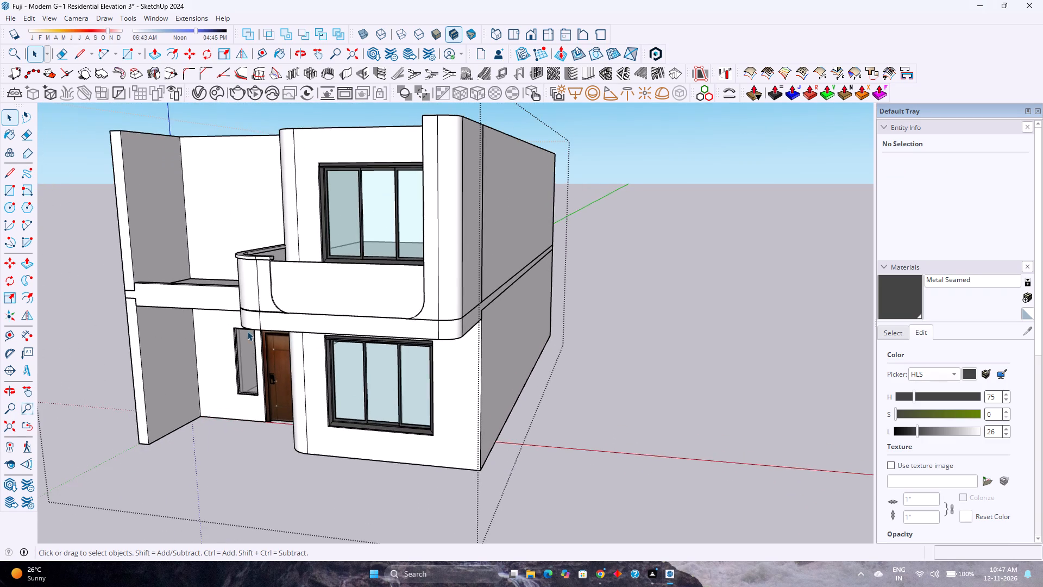
# Open the first-floor edge beam group above the entrance for editing and activate the Tape Measure tool.
pyautogui.scroll(4, 222, 298)
pyautogui.moveTo(213, 285); pyautogui.dragTo(476, 363, button='middle')
pyautogui.middleClick(477, 363)
pyautogui.scroll(-3, 298, 318)
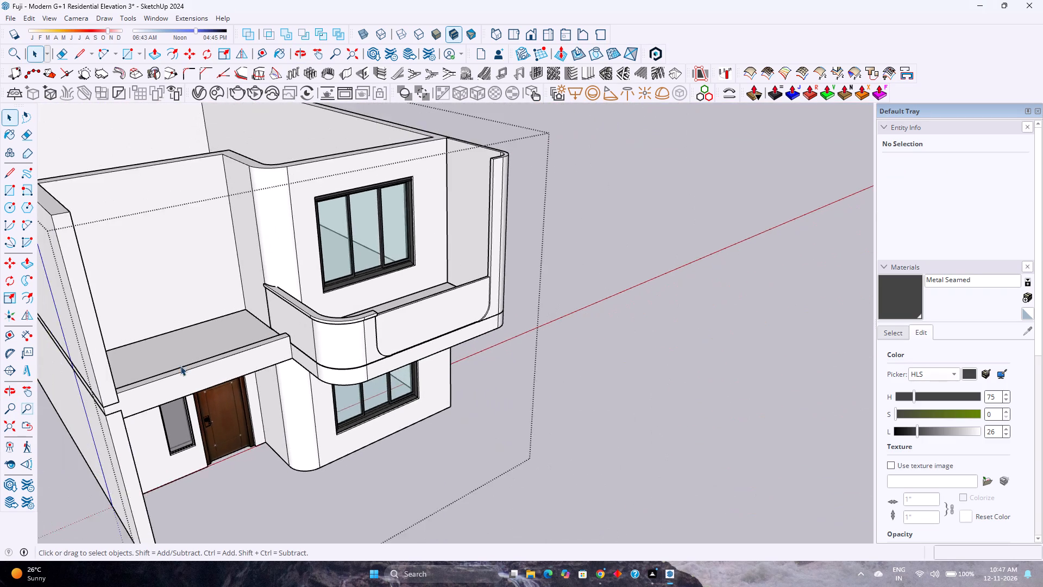
pyautogui.scroll(3, 180, 366)
pyautogui.doubleClick(178, 371)
pyautogui.scroll(3, 178, 371)
pyautogui.moveTo(178, 371); pyautogui.dragTo(126, 465, button='middle')
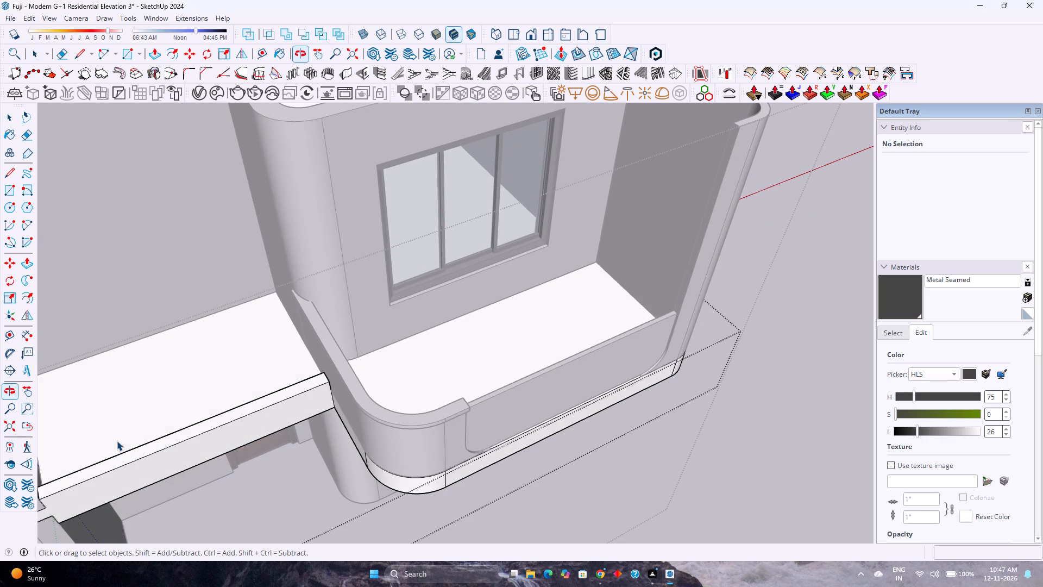
pyautogui.keyDown('shift'); pyautogui.moveTo(117, 439); pyautogui.dragTo(299, 347, button='middle'); pyautogui.keyUp('shift')
pyautogui.scroll(1, 304, 346)
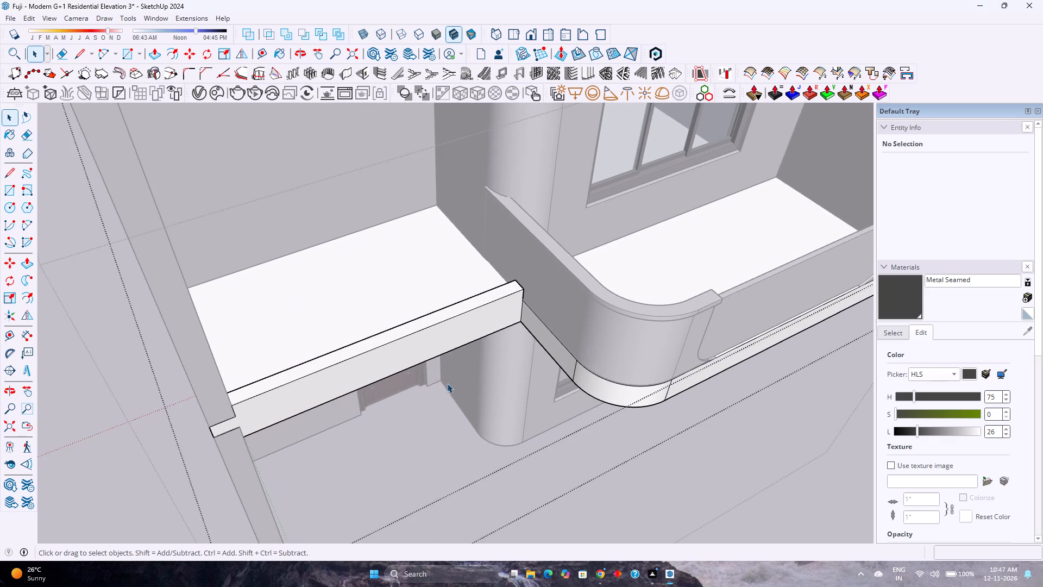
pyautogui.moveTo(461, 391); pyautogui.dragTo(212, 455, button='middle')
pyautogui.keyDown('shift'); pyautogui.scroll(2, 141, 254); pyautogui.keyUp('shift')
pyautogui.keyDown('shift'); pyautogui.moveTo(142, 257); pyautogui.dragTo(287, 444, button='middle'); pyautogui.keyUp('shift')
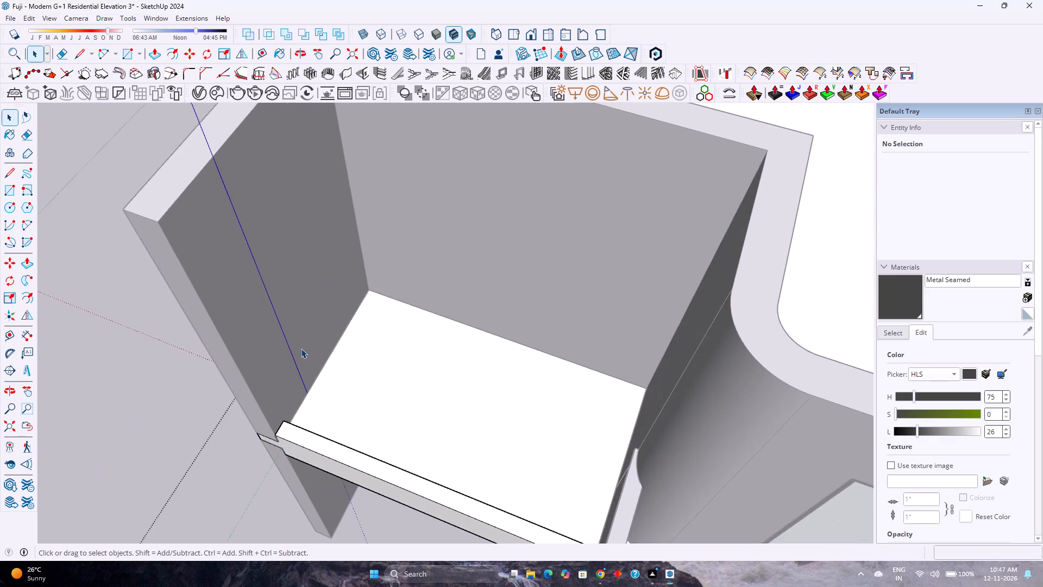
pyautogui.scroll(-3, 301, 348)
pyautogui.keyDown('shift'); pyautogui.moveTo(325, 370); pyautogui.dragTo(289, 315, button='middle'); pyautogui.keyUp('shift')
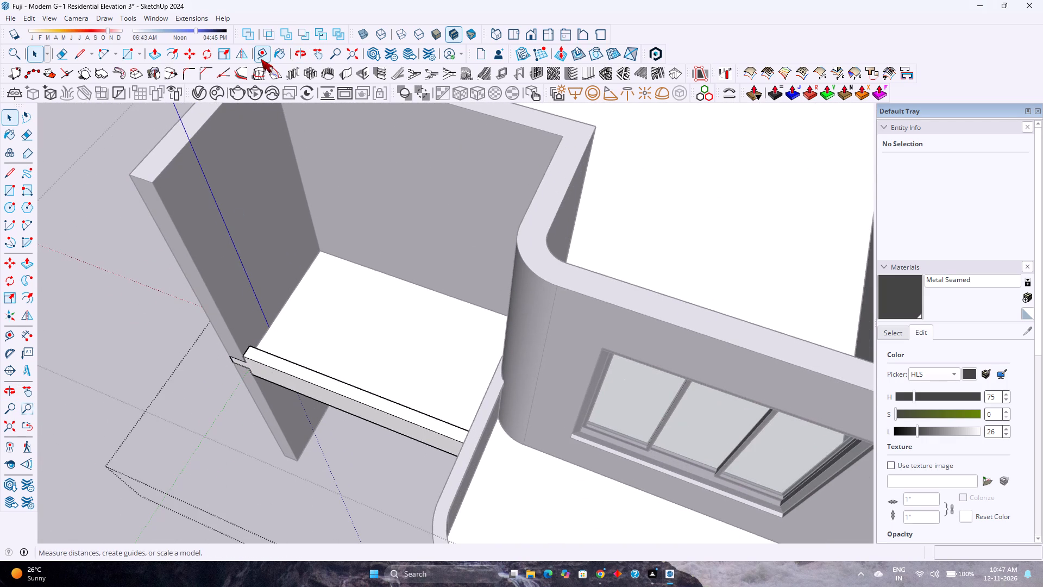
pyautogui.click(261, 59)
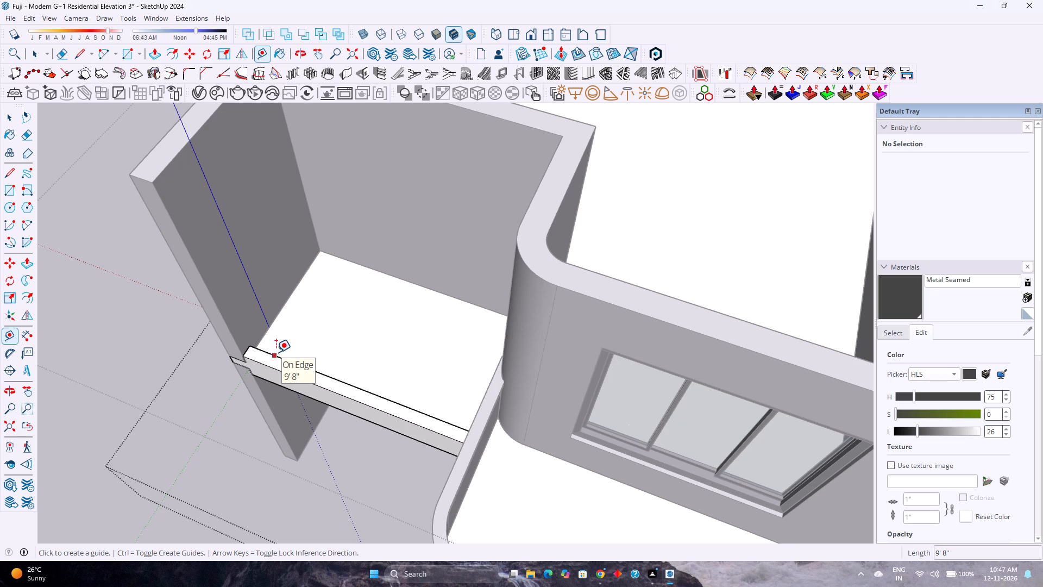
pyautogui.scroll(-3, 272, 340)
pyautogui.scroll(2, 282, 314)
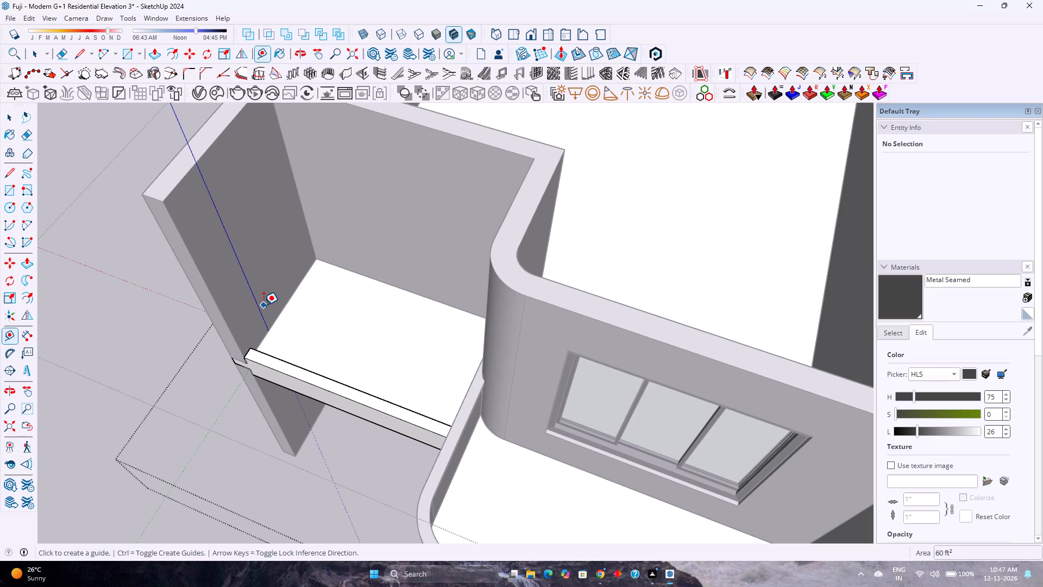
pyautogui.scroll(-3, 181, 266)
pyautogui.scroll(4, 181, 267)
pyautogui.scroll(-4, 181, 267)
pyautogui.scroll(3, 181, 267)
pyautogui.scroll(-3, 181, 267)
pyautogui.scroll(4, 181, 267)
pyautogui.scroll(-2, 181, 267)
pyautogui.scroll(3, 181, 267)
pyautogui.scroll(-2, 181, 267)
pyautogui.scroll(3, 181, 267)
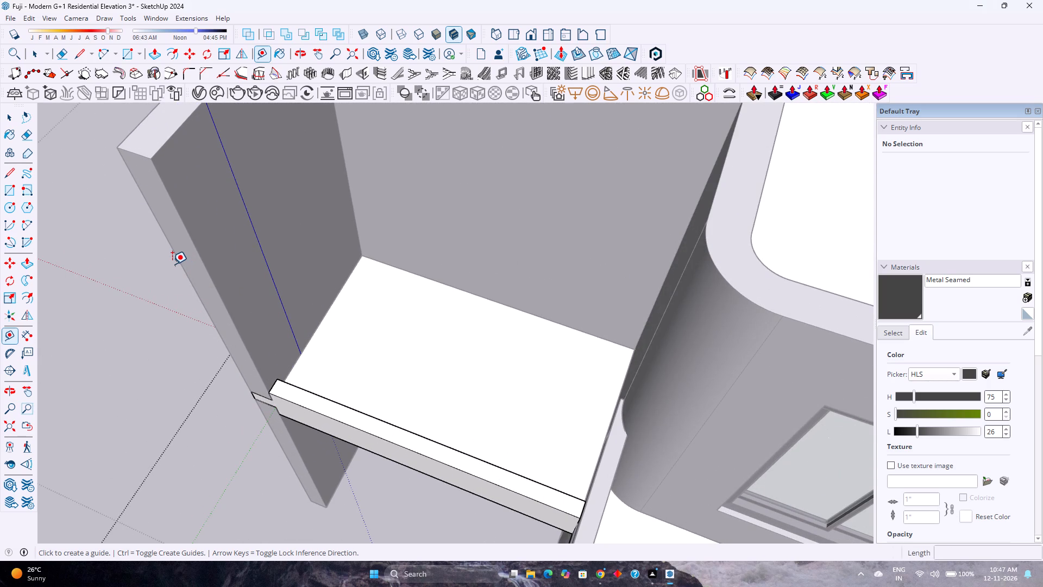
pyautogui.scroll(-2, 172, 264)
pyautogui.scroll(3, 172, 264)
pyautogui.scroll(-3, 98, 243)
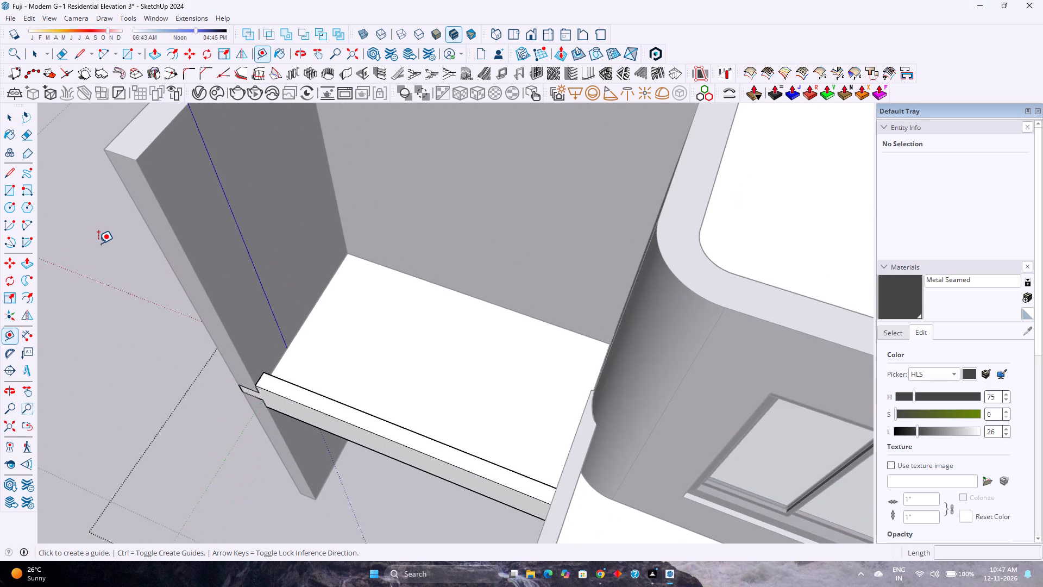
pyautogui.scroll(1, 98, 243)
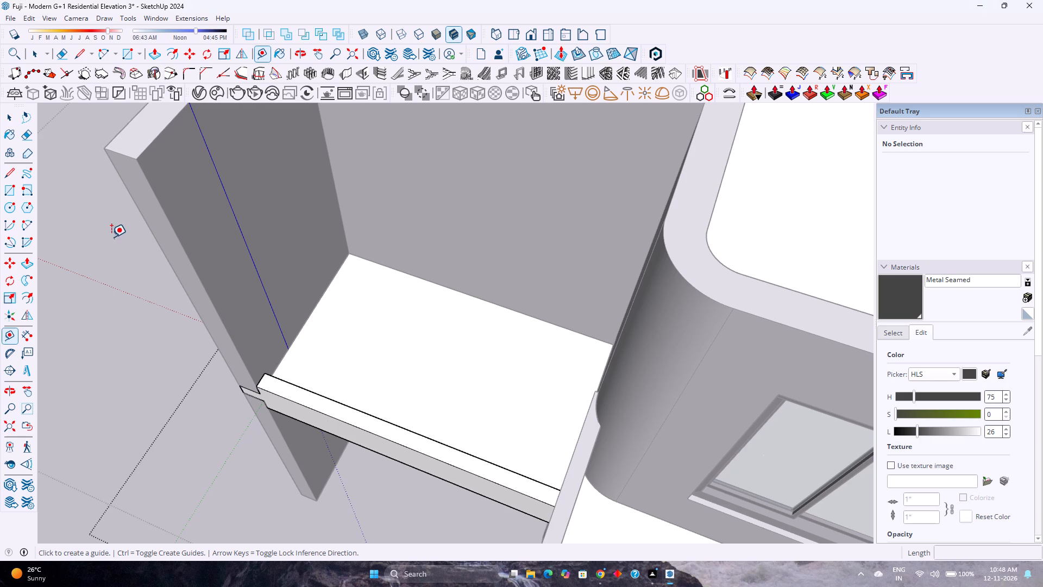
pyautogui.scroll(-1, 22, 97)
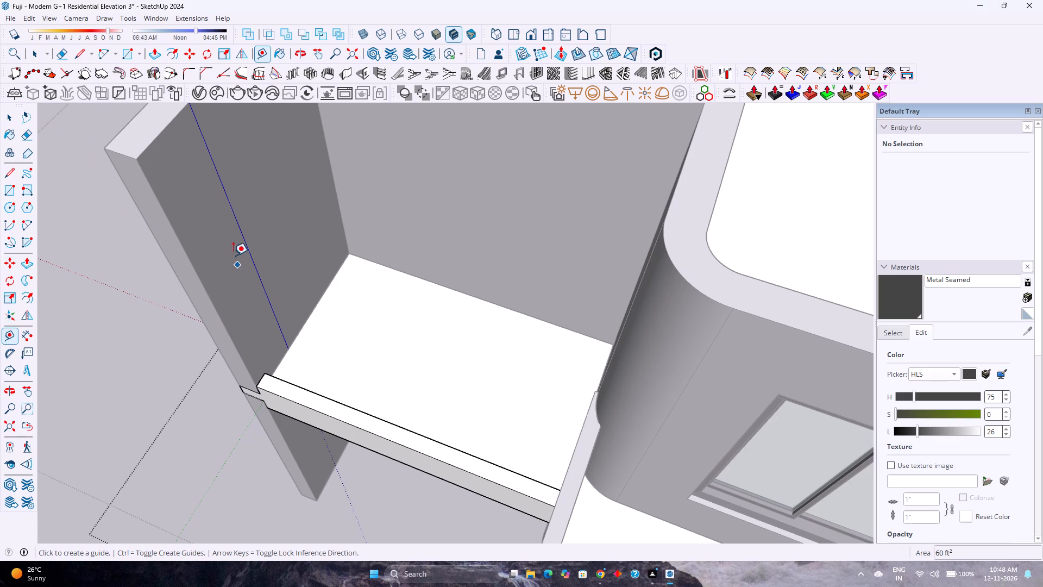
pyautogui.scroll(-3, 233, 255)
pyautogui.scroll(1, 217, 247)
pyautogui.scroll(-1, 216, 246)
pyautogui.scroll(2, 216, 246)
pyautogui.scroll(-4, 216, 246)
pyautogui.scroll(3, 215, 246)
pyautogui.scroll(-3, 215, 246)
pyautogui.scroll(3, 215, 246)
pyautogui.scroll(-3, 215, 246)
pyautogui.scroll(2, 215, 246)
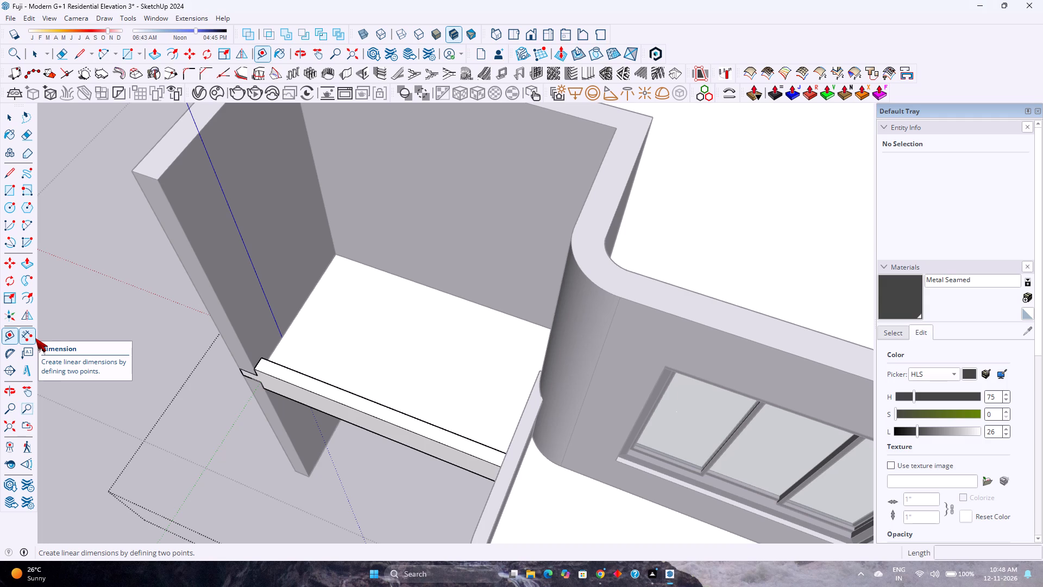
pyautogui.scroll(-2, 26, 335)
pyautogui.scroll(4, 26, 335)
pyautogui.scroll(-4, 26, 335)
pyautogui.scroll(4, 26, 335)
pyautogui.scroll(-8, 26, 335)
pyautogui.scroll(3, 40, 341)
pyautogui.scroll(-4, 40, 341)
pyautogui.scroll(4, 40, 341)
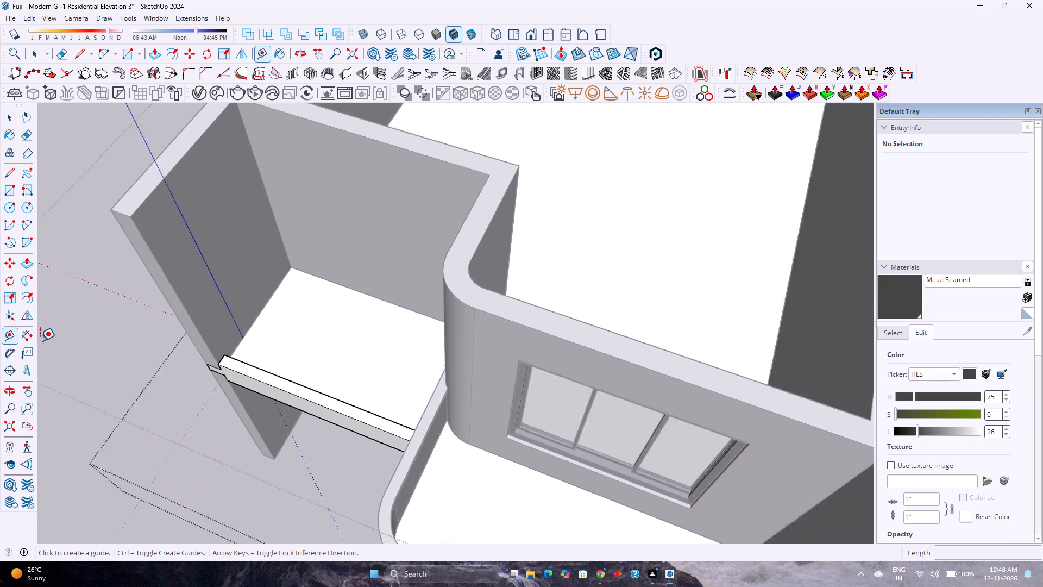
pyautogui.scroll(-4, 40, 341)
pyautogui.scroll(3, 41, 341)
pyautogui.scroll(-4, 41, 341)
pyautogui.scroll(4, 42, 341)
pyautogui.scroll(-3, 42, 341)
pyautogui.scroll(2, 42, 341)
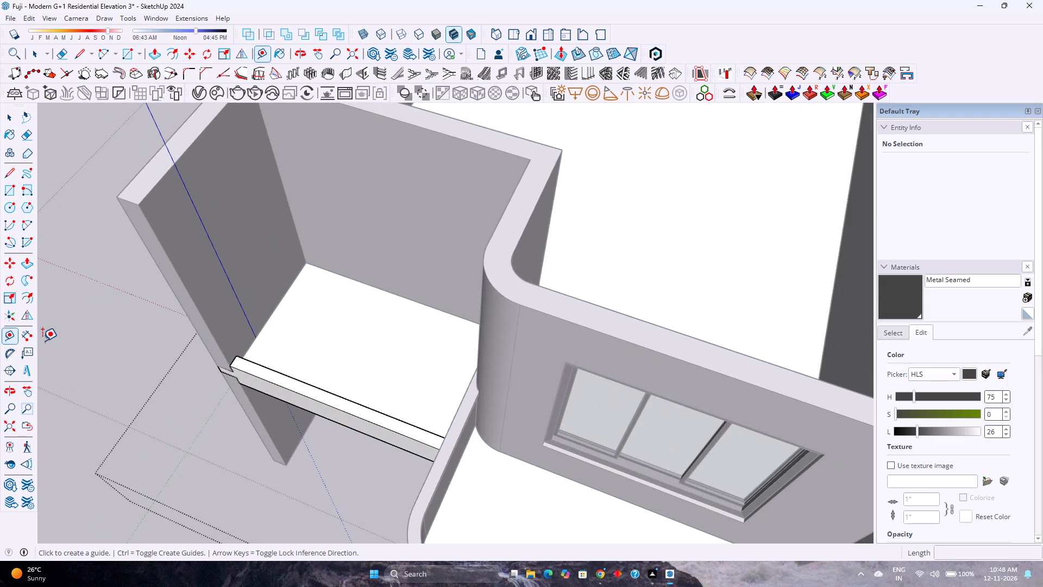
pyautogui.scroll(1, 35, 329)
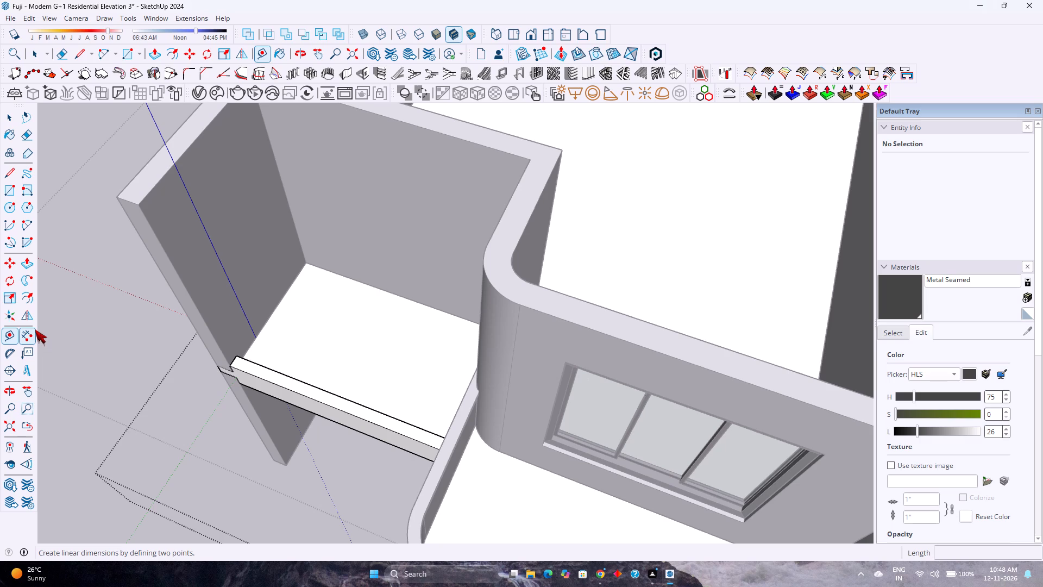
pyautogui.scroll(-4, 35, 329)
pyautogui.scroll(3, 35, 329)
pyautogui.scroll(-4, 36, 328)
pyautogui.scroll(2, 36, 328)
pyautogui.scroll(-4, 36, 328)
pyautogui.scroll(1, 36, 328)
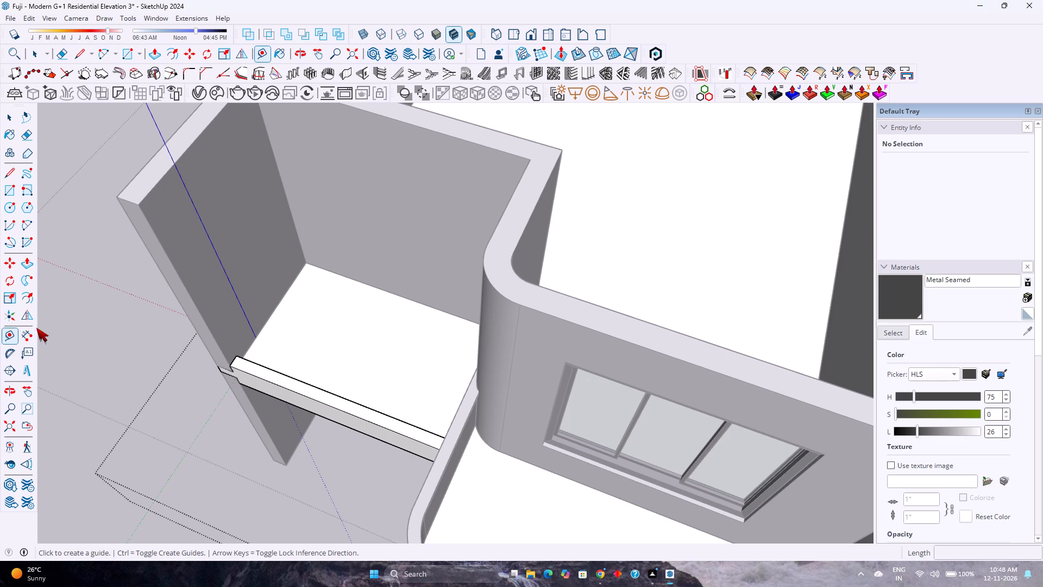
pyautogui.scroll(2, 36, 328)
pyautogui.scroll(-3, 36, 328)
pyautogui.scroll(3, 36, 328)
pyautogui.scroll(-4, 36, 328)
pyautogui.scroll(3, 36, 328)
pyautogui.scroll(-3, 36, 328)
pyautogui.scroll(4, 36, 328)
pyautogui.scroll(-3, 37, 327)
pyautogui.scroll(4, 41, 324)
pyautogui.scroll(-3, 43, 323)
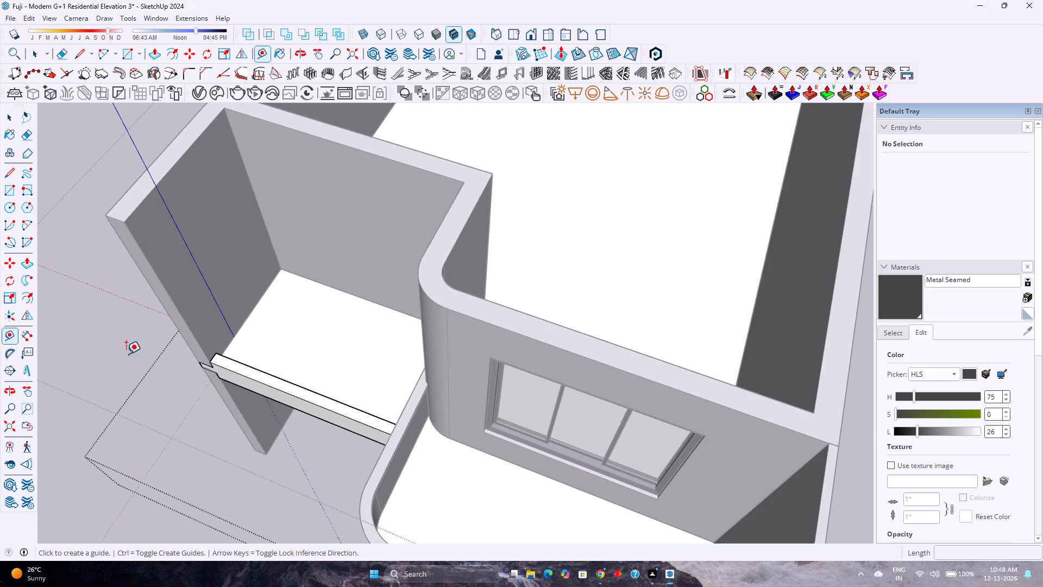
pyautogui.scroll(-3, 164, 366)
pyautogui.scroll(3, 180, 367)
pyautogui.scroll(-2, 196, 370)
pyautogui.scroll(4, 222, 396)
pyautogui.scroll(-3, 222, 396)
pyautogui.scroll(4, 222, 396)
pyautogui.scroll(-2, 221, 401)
# Place a guide 3' along the red axis from the short outer end edge of the entrance beam's top face.
pyautogui.scroll(3, 221, 405)
pyautogui.scroll(11, 215, 347)
pyautogui.scroll(-2, 214, 310)
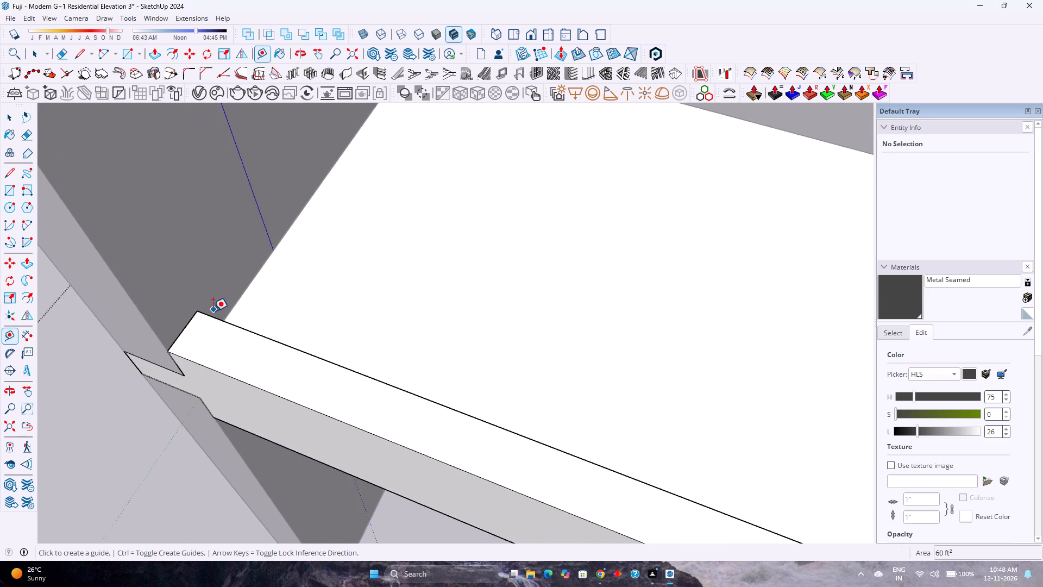
pyautogui.scroll(3, 209, 313)
pyautogui.click(184, 336)
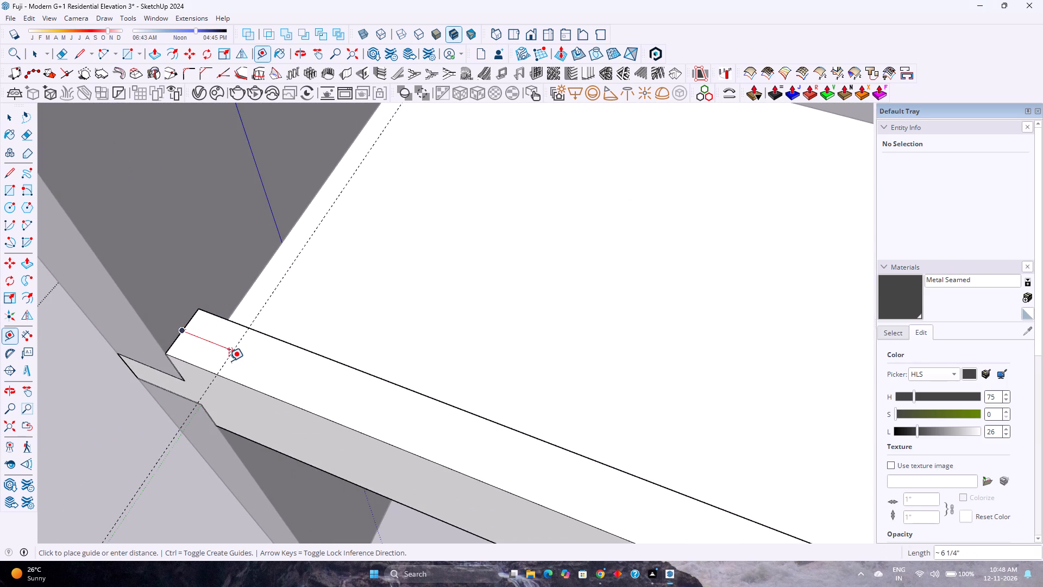
pyautogui.press('Right')
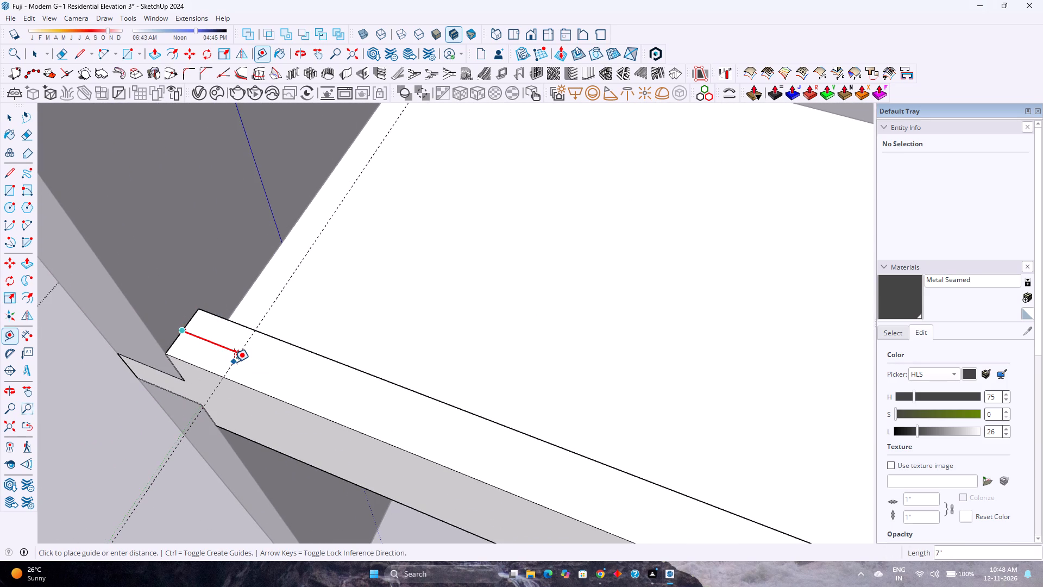
pyautogui.write("3'")
pyautogui.press('Return')
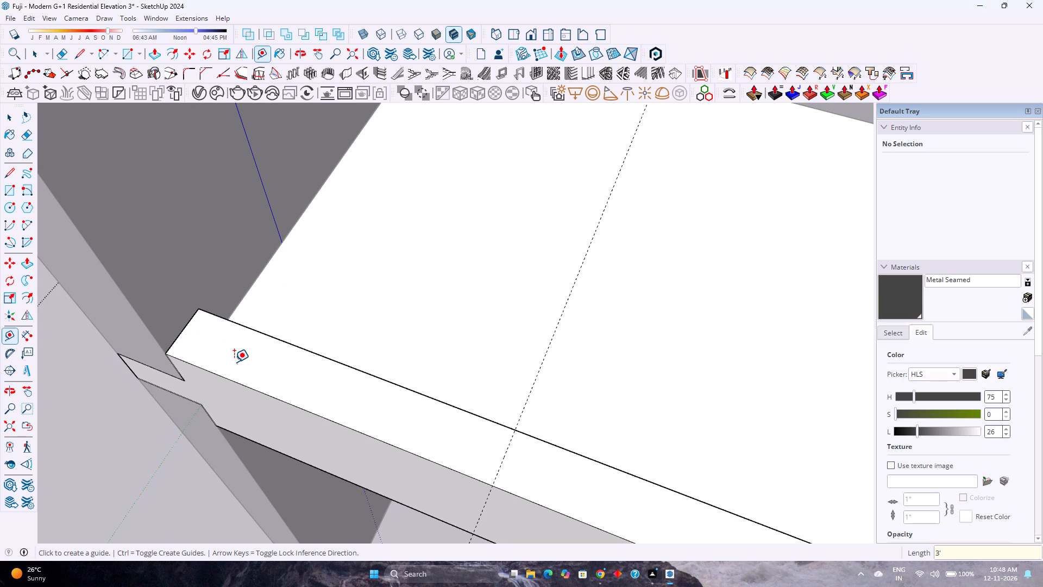
# Draw a line along the guide across the entrance beam's top face, from its front edge to its back edge.
pyautogui.scroll(-9, 227, 360)
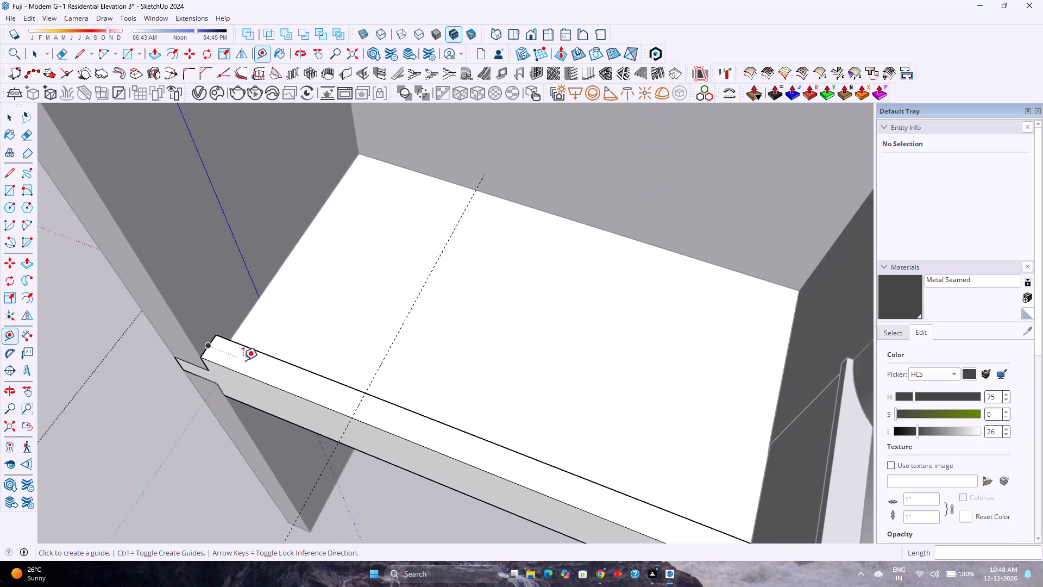
pyautogui.scroll(-8, 243, 360)
pyautogui.moveTo(206, 379); pyautogui.dragTo(332, 288, button='middle')
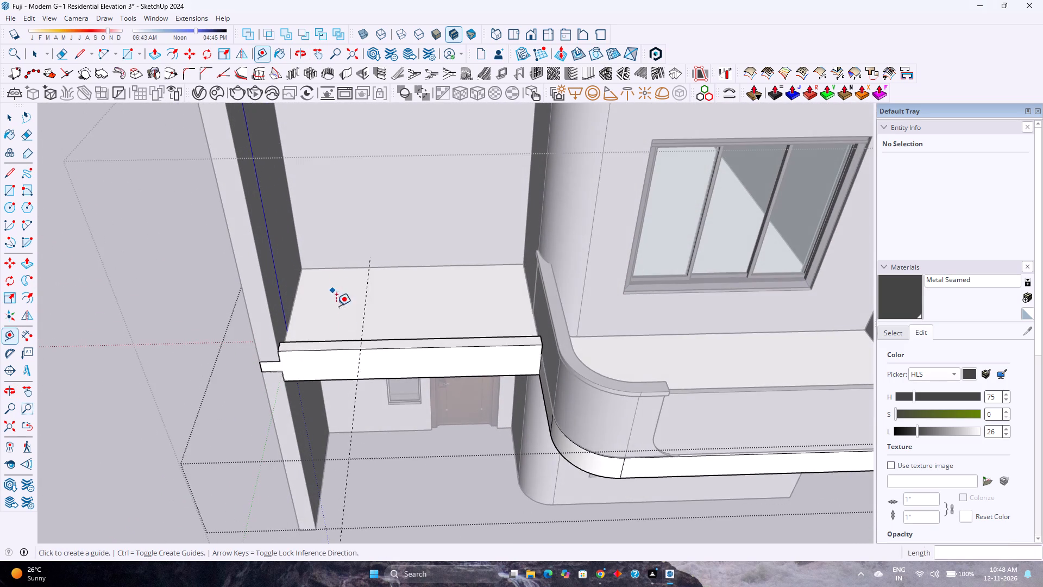
pyautogui.scroll(5, 351, 370)
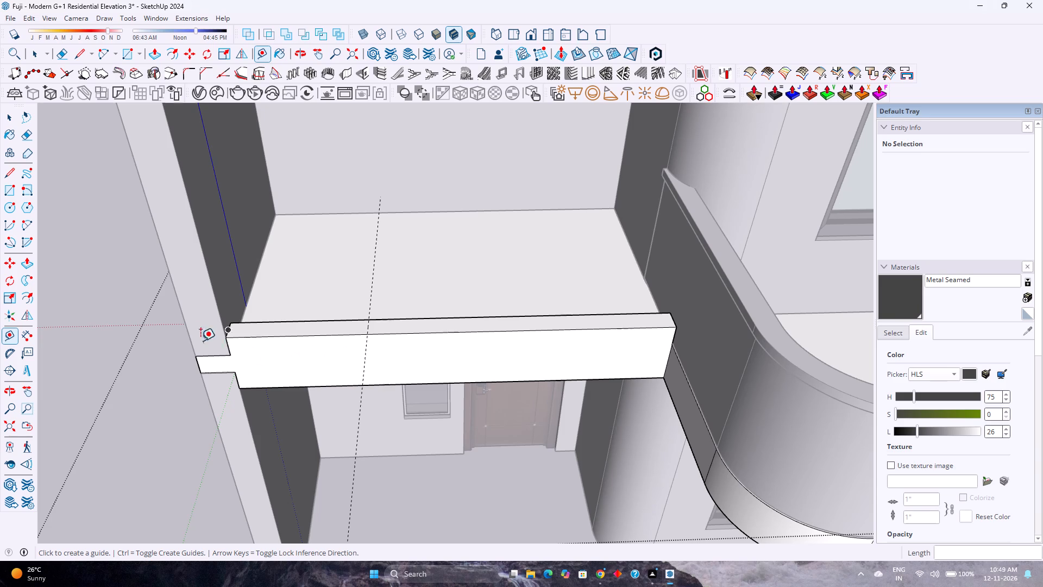
pyautogui.press('l')
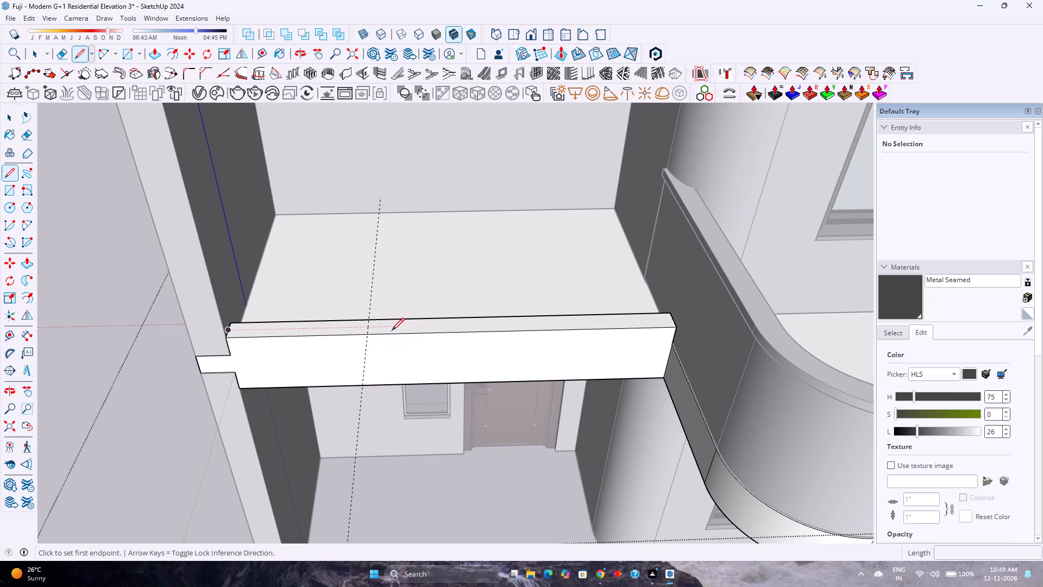
pyautogui.scroll(9, 379, 334)
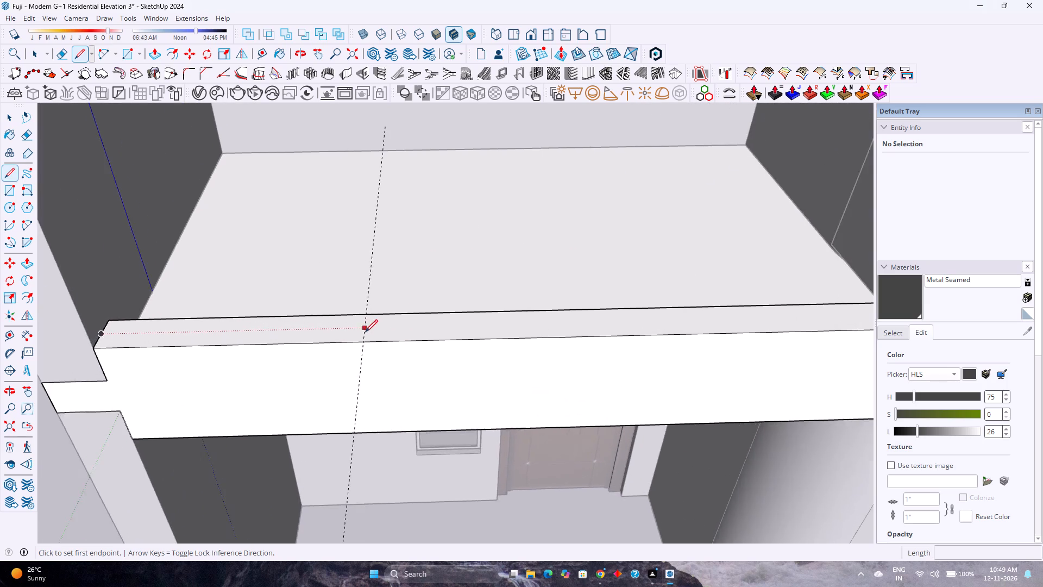
pyautogui.scroll(2, 365, 332)
pyautogui.scroll(-2, 363, 345)
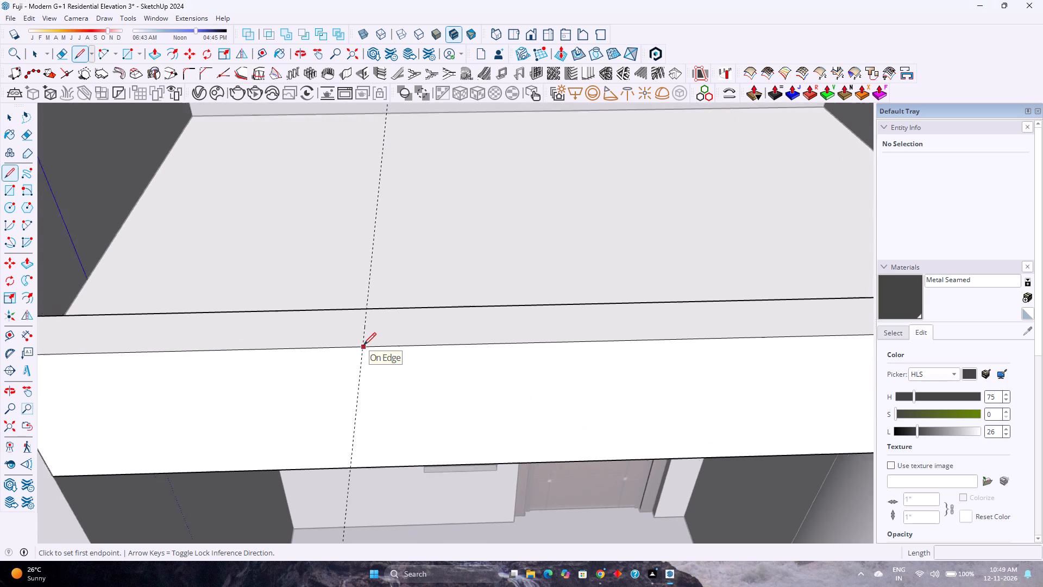
pyautogui.scroll(-15, 363, 345)
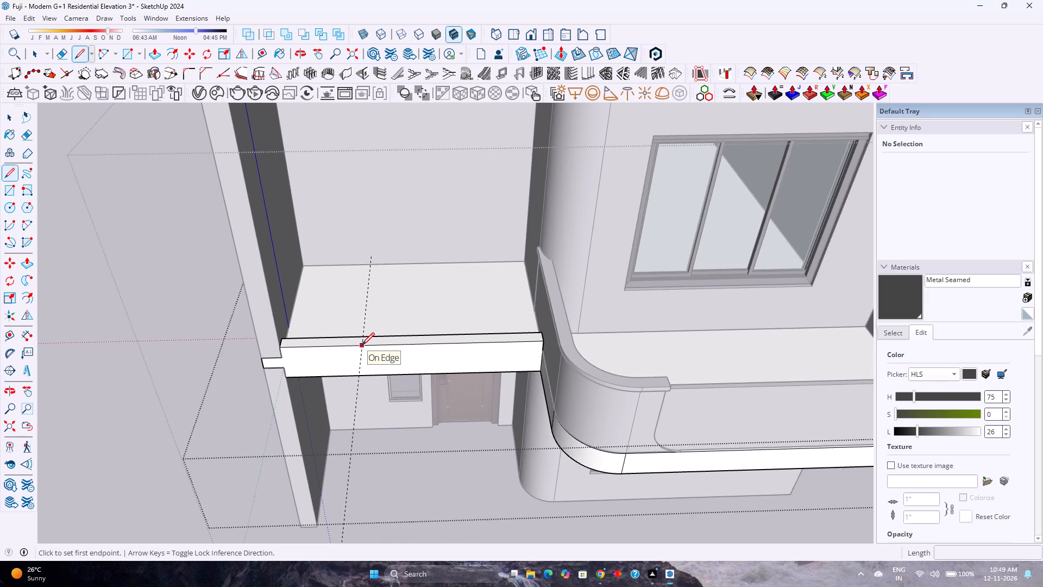
pyautogui.scroll(8, 362, 345)
pyautogui.moveTo(363, 345); pyautogui.dragTo(362, 454, button='middle')
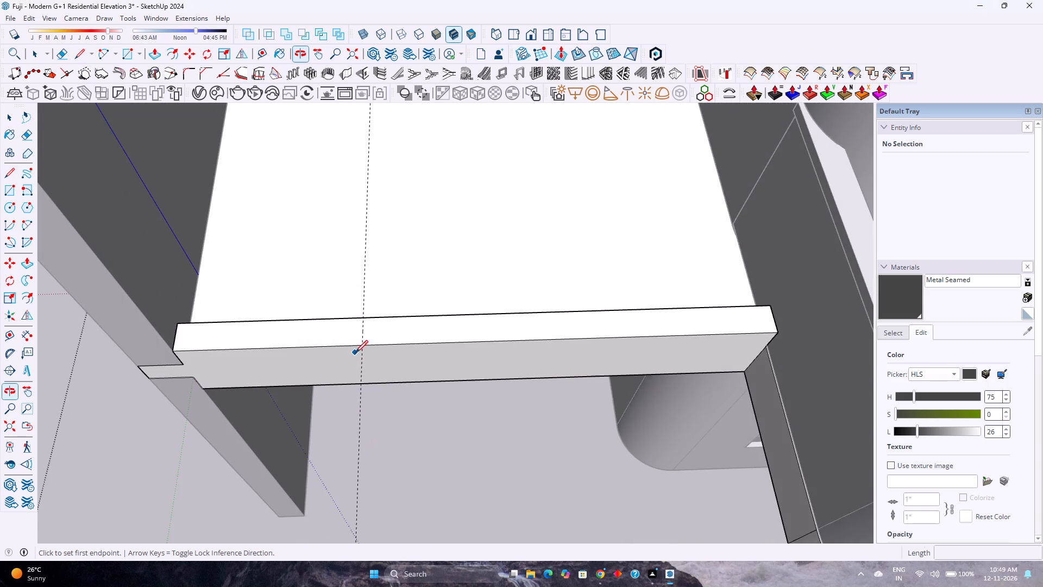
pyautogui.scroll(4, 355, 353)
pyautogui.click(365, 340)
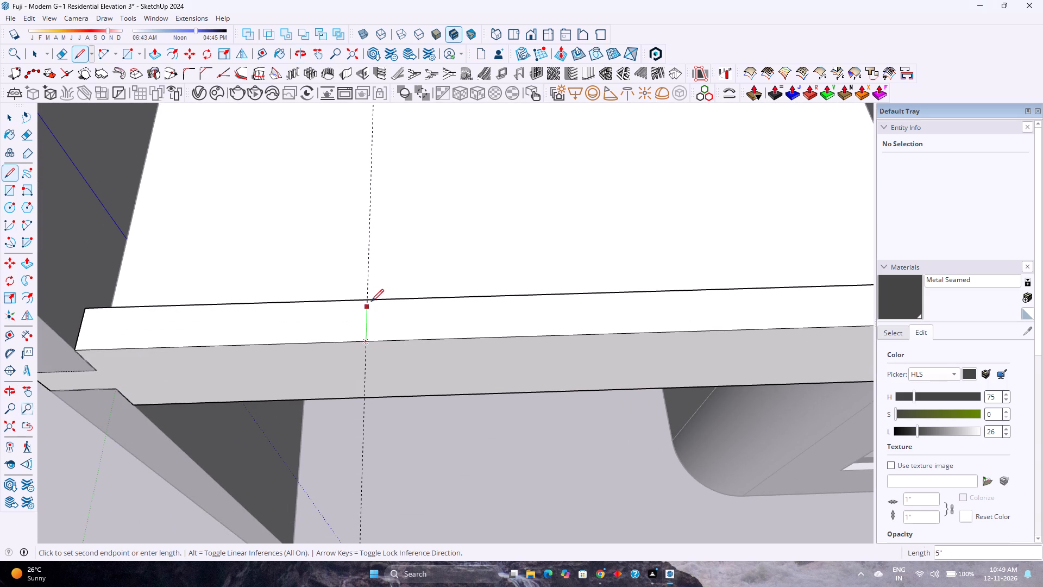
pyautogui.click(371, 298)
pyautogui.press('space')
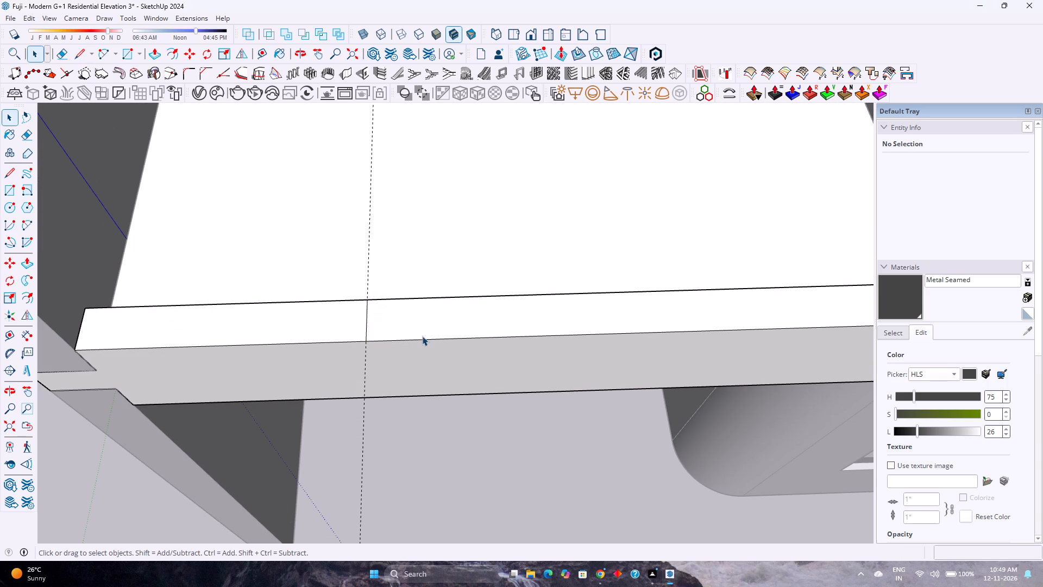
# Copy the longer front edge segment of the beam's top face 2" inward, starting from the new dividing line.
pyautogui.scroll(2, 422, 337)
pyautogui.click(422, 338)
pyautogui.click(420, 340)
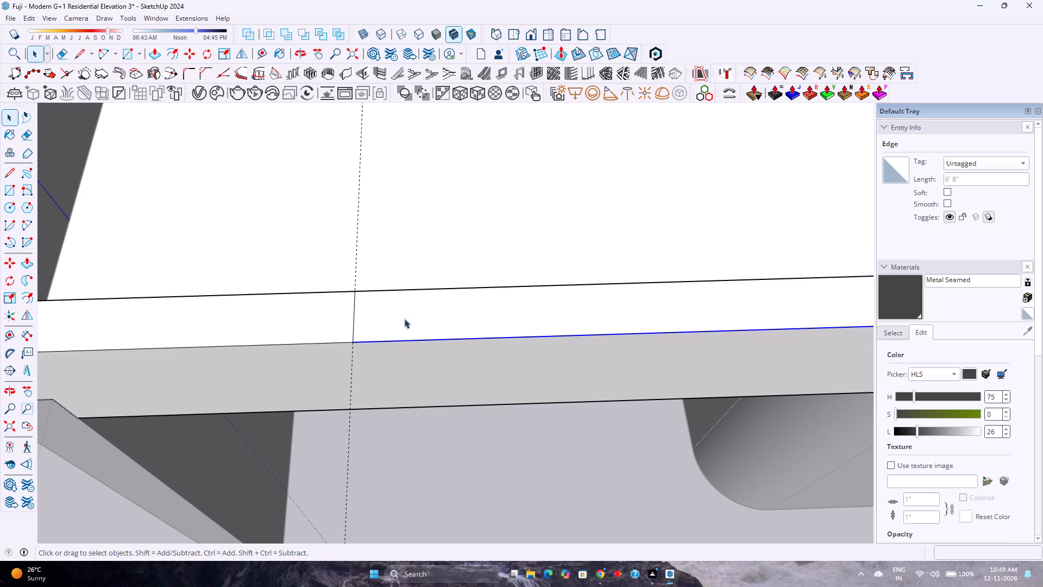
pyautogui.press('m')
pyautogui.click(355, 343)
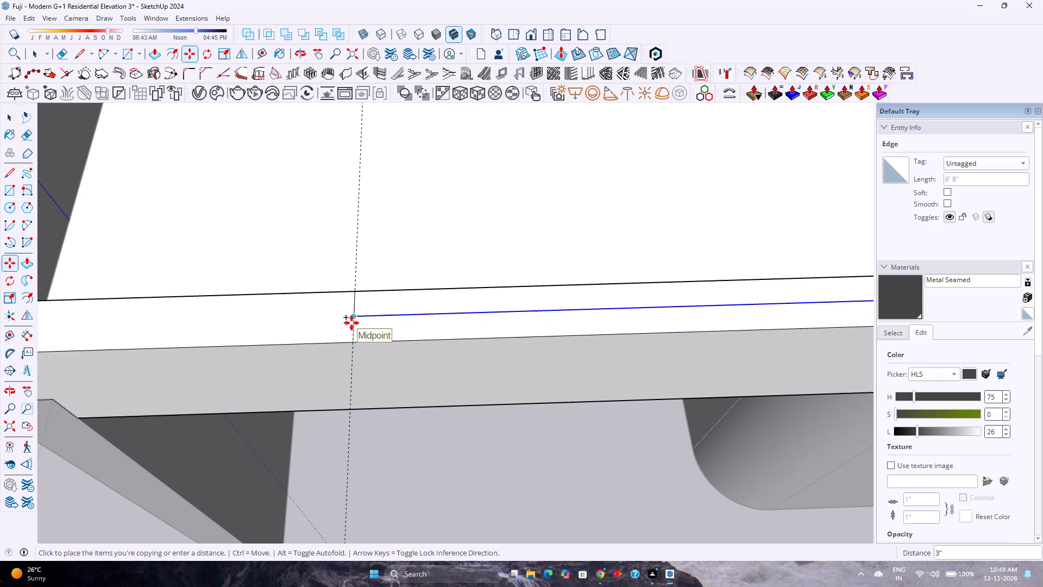
pyautogui.press('2')
pyautogui.press('Return')
pyautogui.press('space')
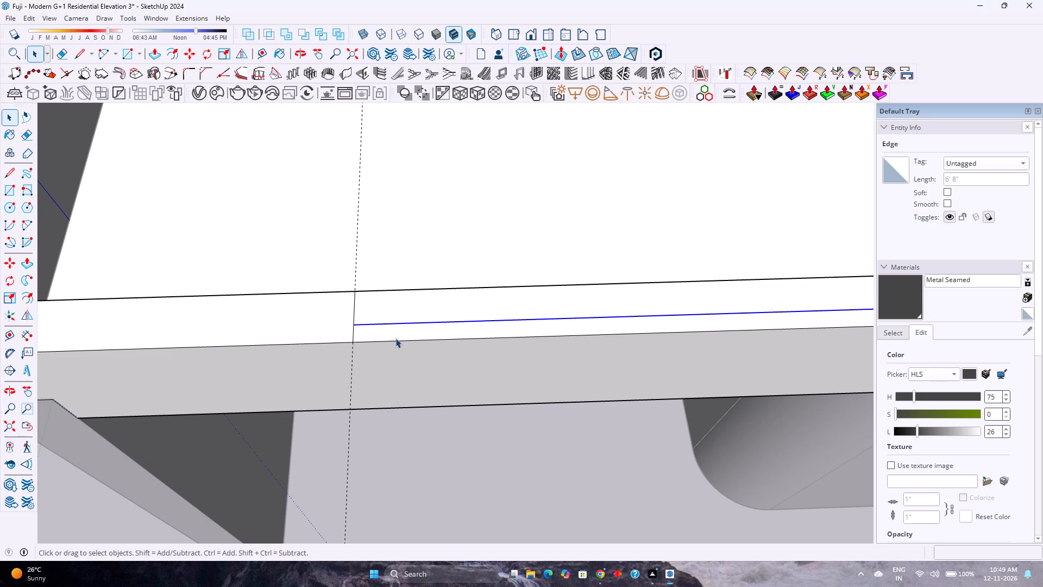
# Copy the 2" strip face about 2' 7 3/4" out from the beam along the green axis and make it a group.
pyautogui.click(398, 332)
pyautogui.scroll(-10, 398, 332)
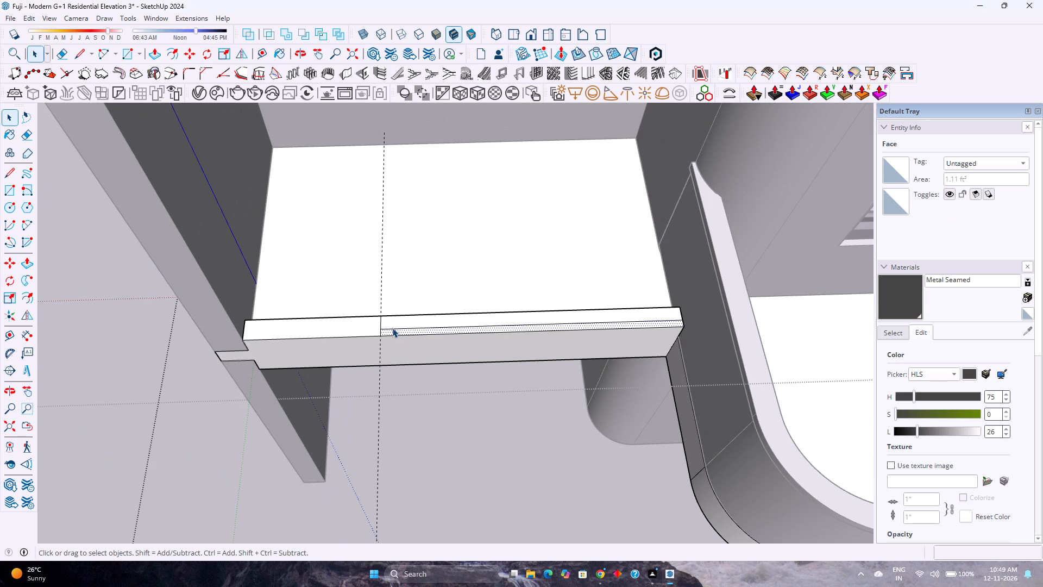
pyautogui.press('m')
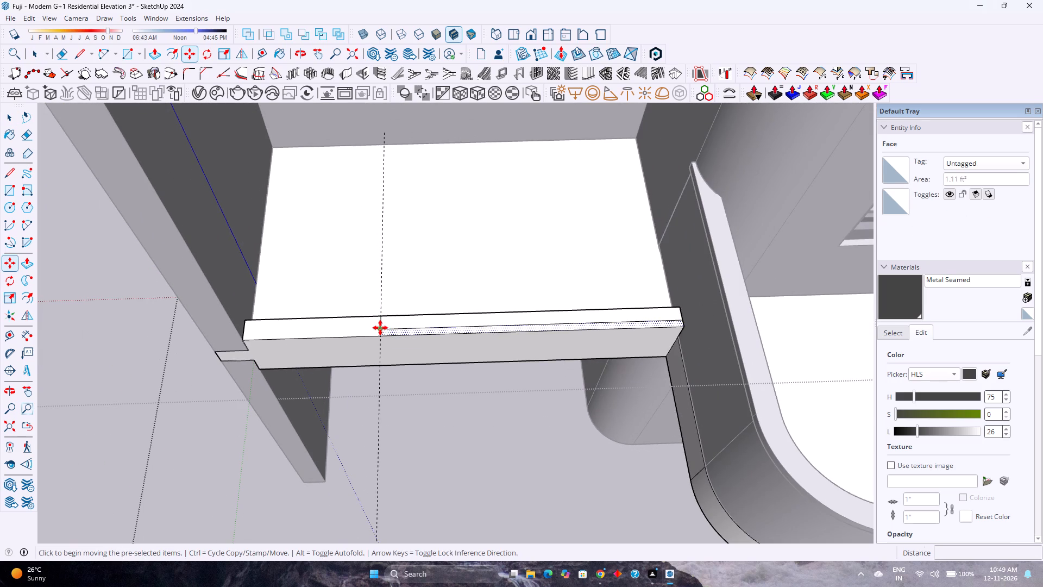
pyautogui.click(380, 328)
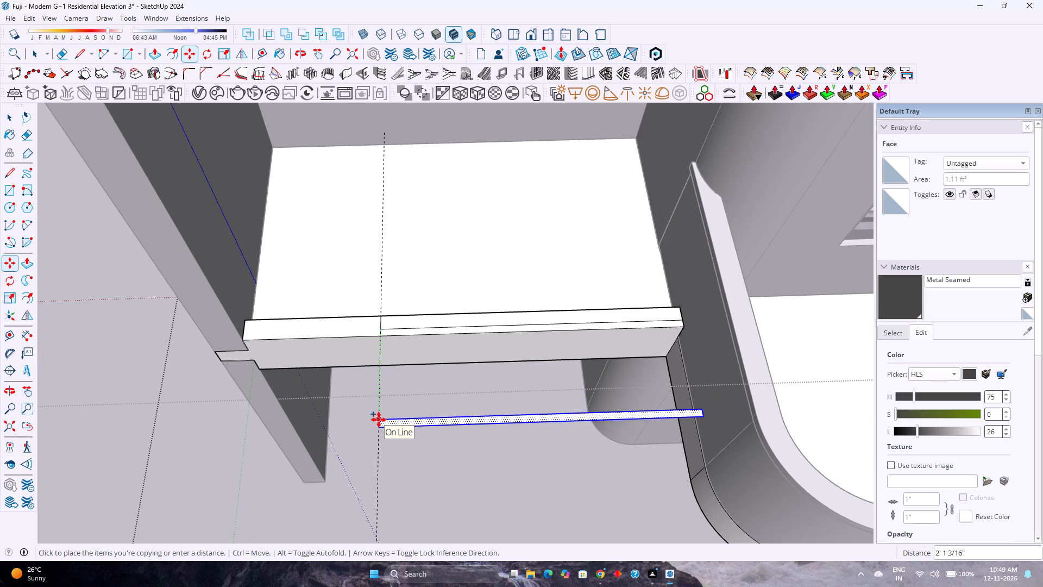
pyautogui.click(379, 445)
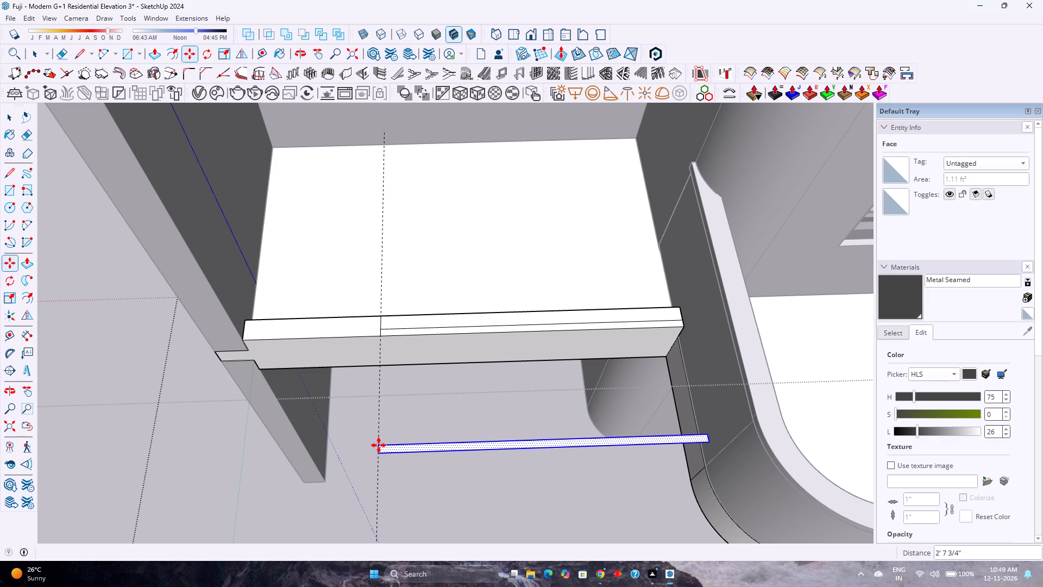
pyautogui.rightClick(409, 448)
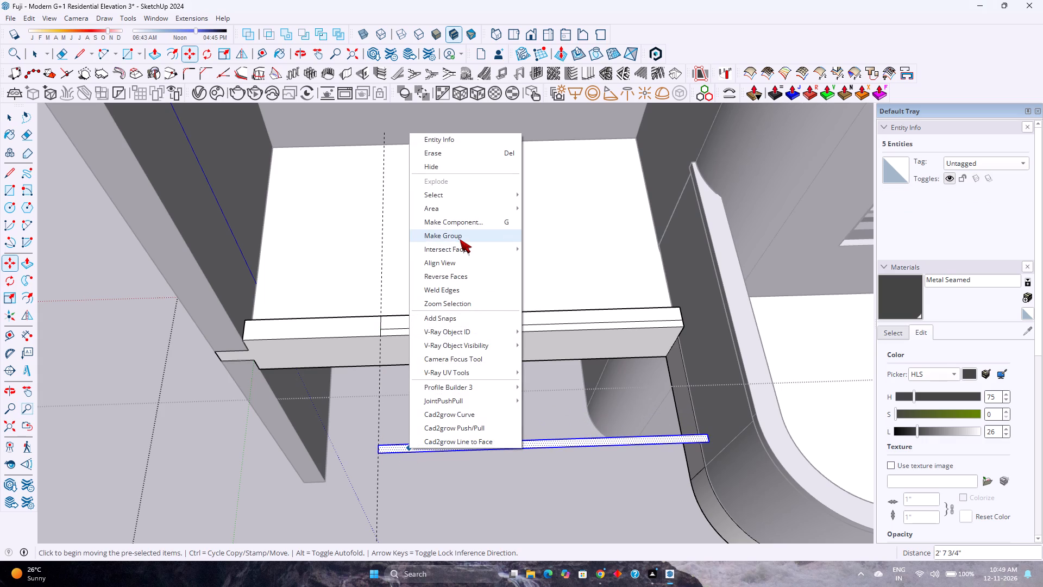
pyautogui.click(460, 239)
# Erase the inner strip edge left on the beam's top face.
pyautogui.press('e')
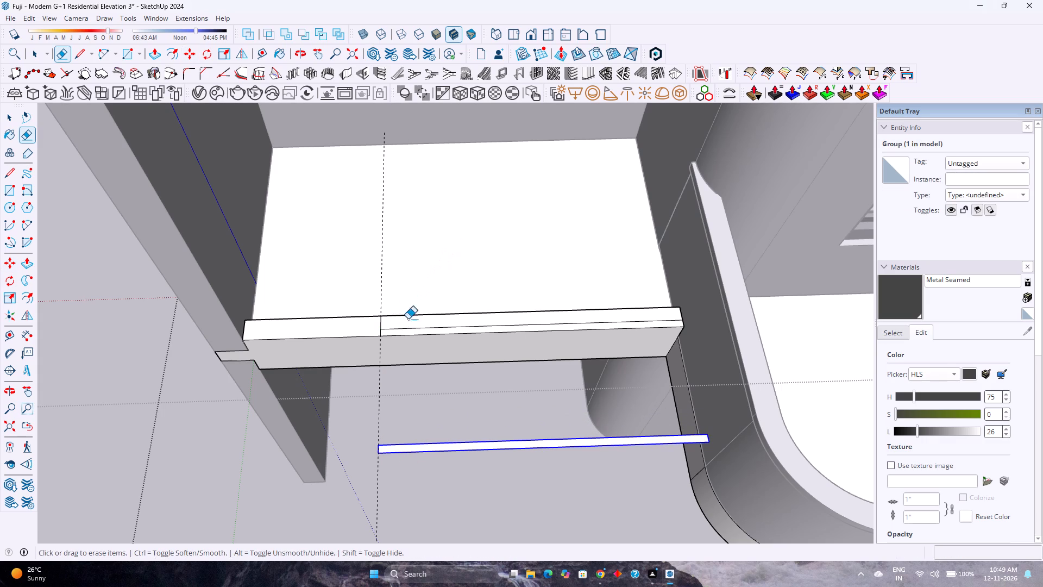
pyautogui.click(414, 328)
pyautogui.press('space')
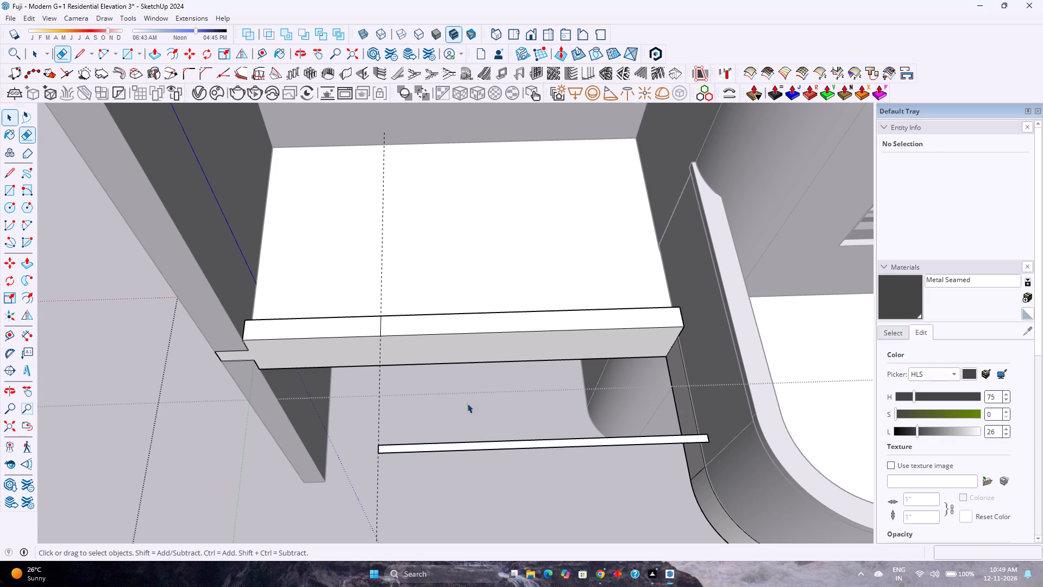
# Move the strip group back onto the beam, snapping its outer corner to the dividing line's end on the front edge.
pyautogui.click(452, 445)
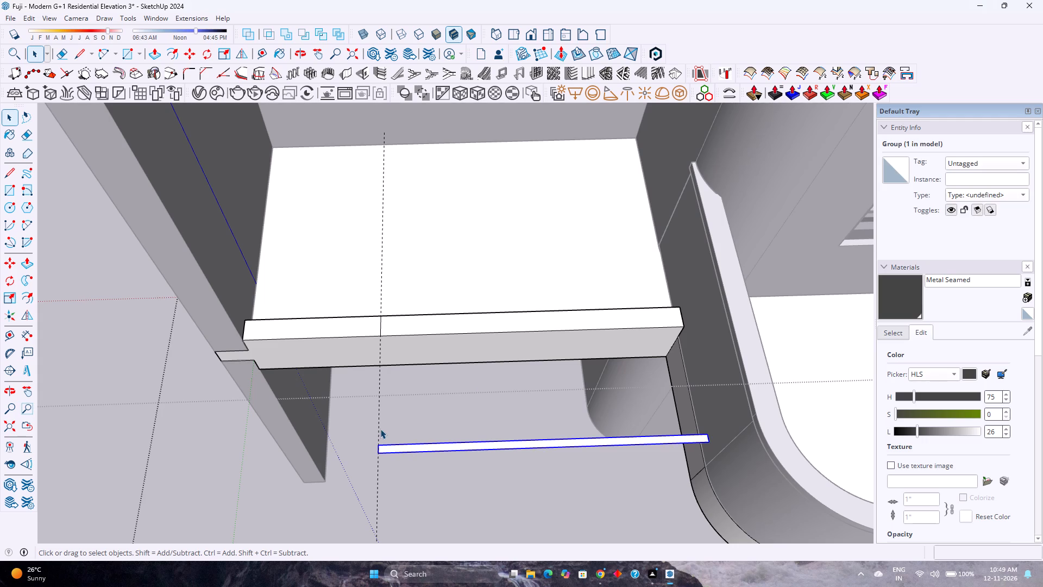
pyautogui.press('m')
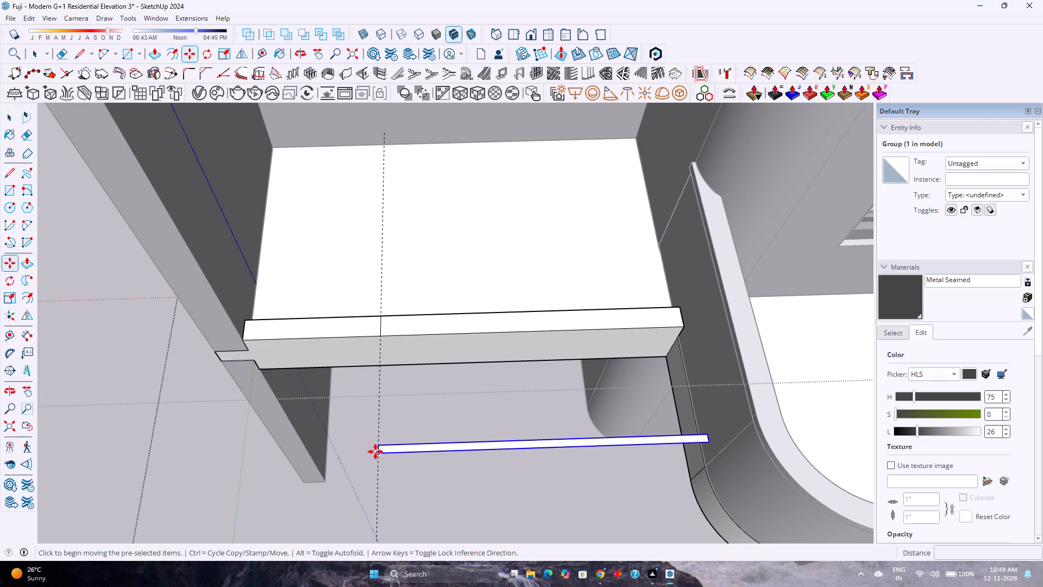
pyautogui.click(375, 452)
pyautogui.click(378, 335)
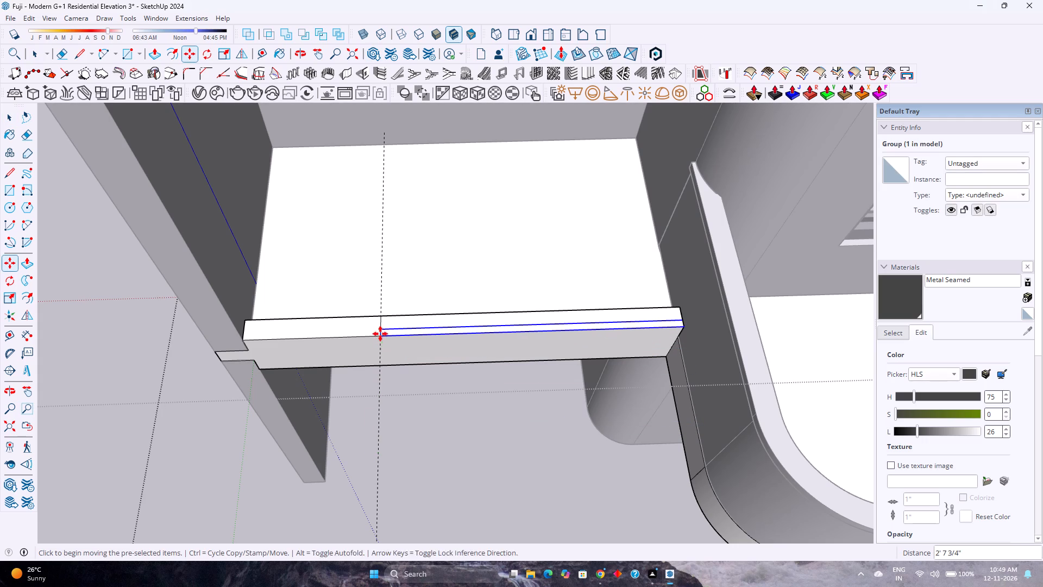
pyautogui.press('space')
# Open the strip group for editing and extrude its face upward 1.5" with Push/Pull.
pyautogui.scroll(6, 426, 336)
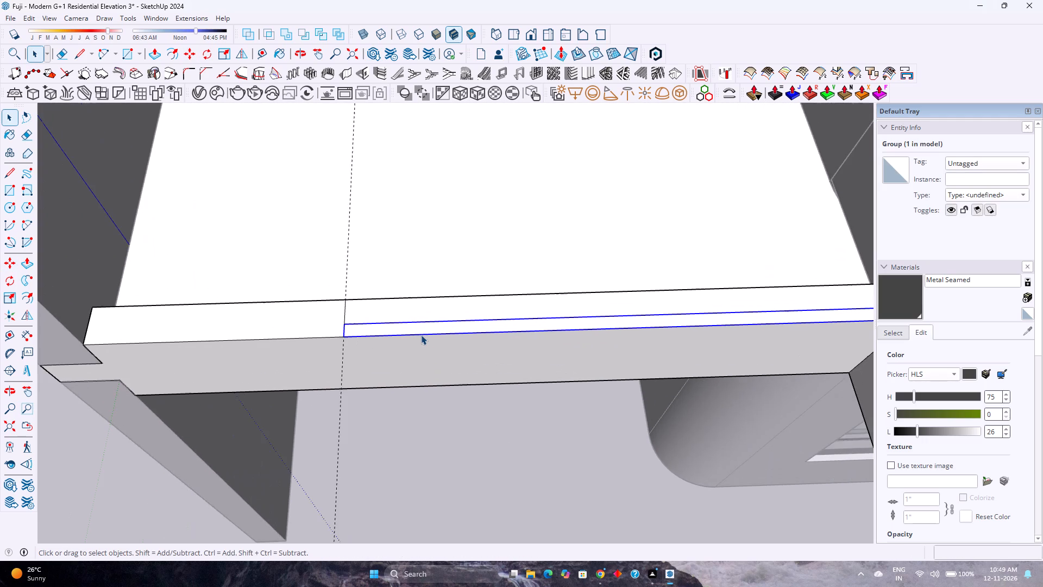
pyautogui.scroll(4, 421, 335)
pyautogui.doubleClick(422, 321)
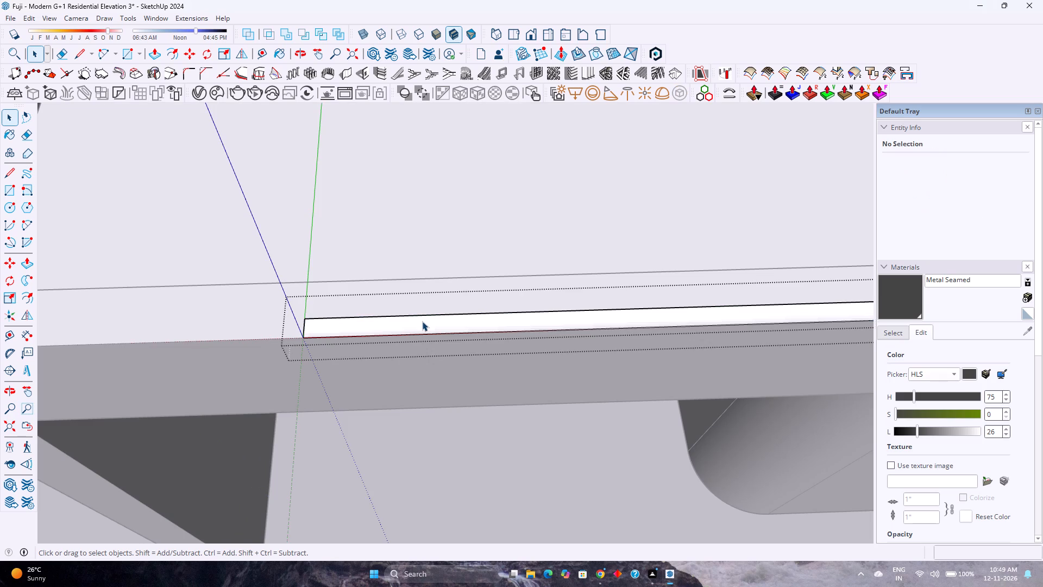
pyautogui.press('p')
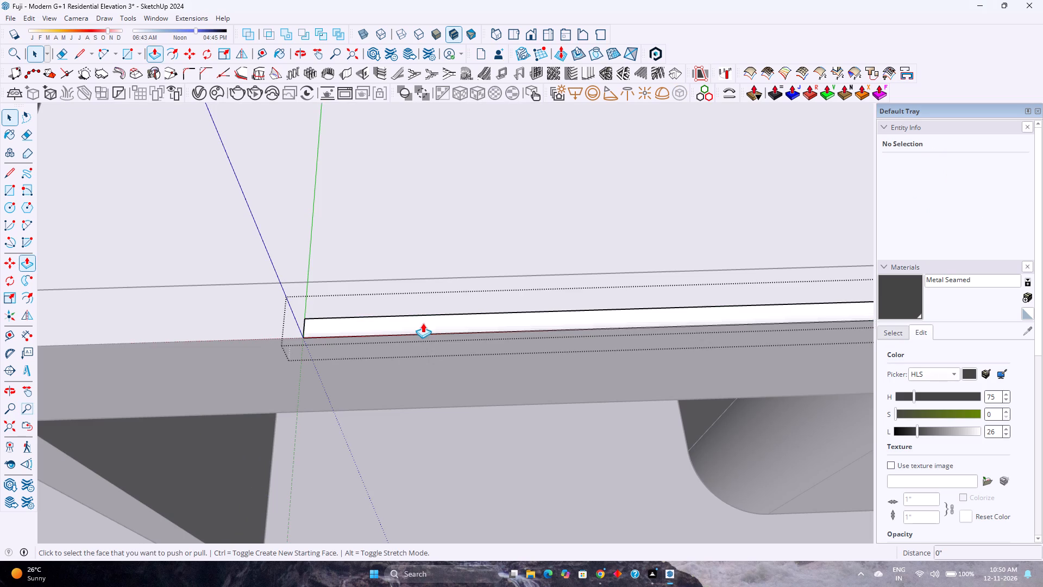
pyautogui.click(423, 323)
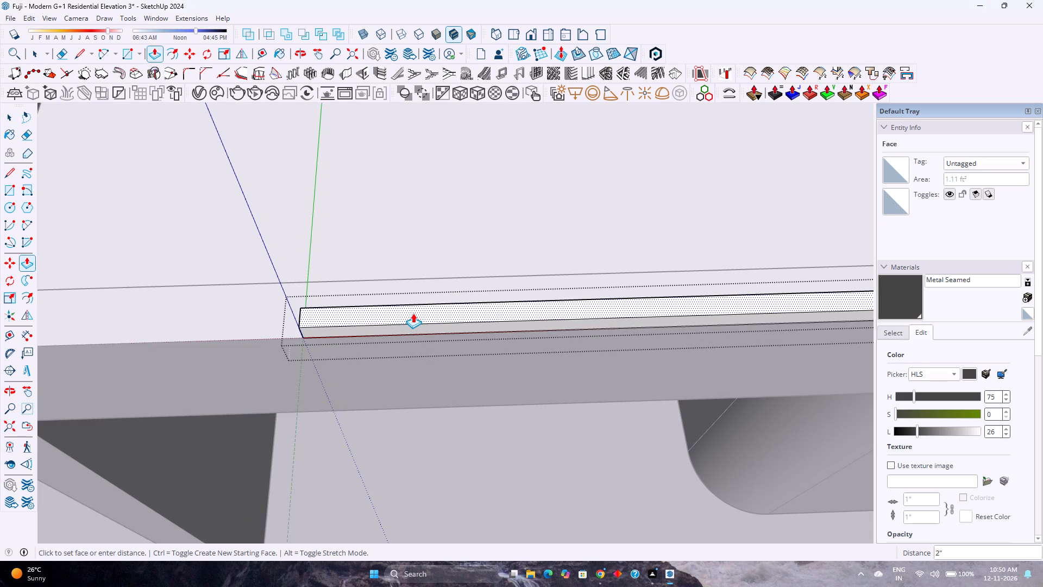
pyautogui.press('2')
pyautogui.press('Return')
pyautogui.write('1.5')
pyautogui.press('Return')
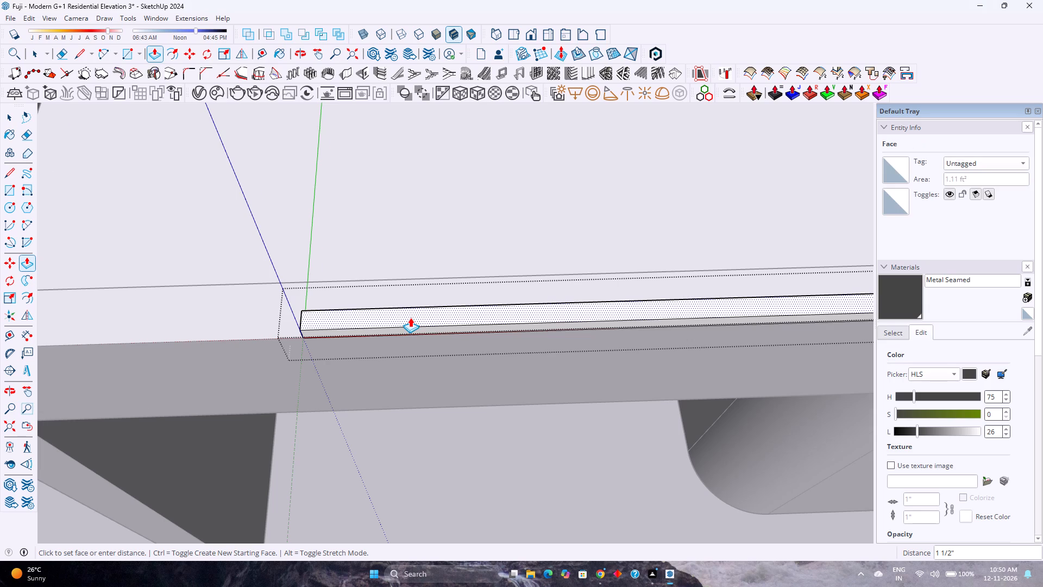
pyautogui.scroll(-3, 410, 317)
pyautogui.scroll(3, 411, 318)
pyautogui.scroll(-4, 411, 318)
pyautogui.scroll(4, 411, 318)
pyautogui.scroll(-5, 411, 316)
pyautogui.scroll(4, 411, 316)
pyautogui.scroll(-3, 411, 315)
pyautogui.press('space')
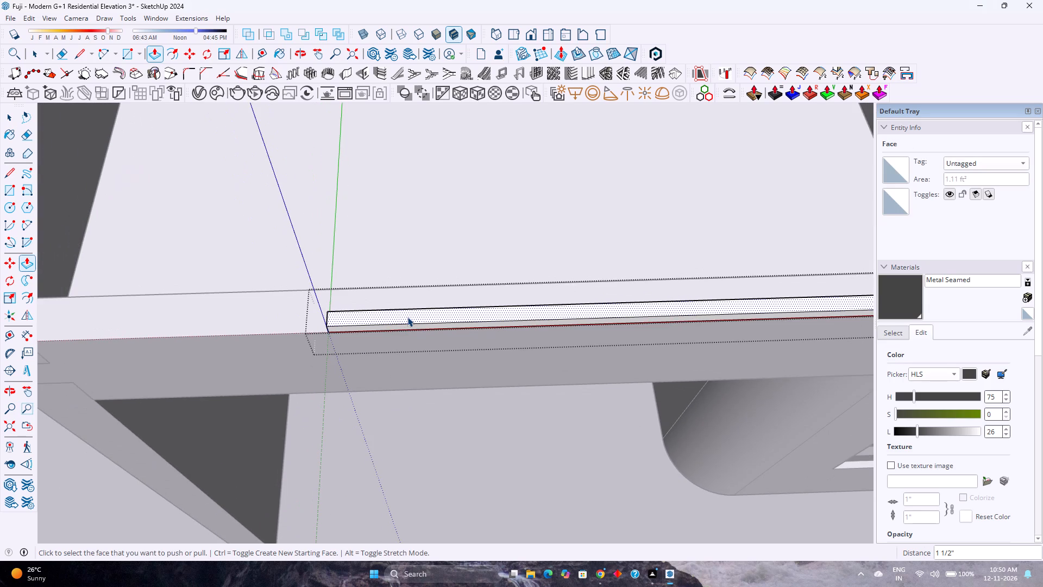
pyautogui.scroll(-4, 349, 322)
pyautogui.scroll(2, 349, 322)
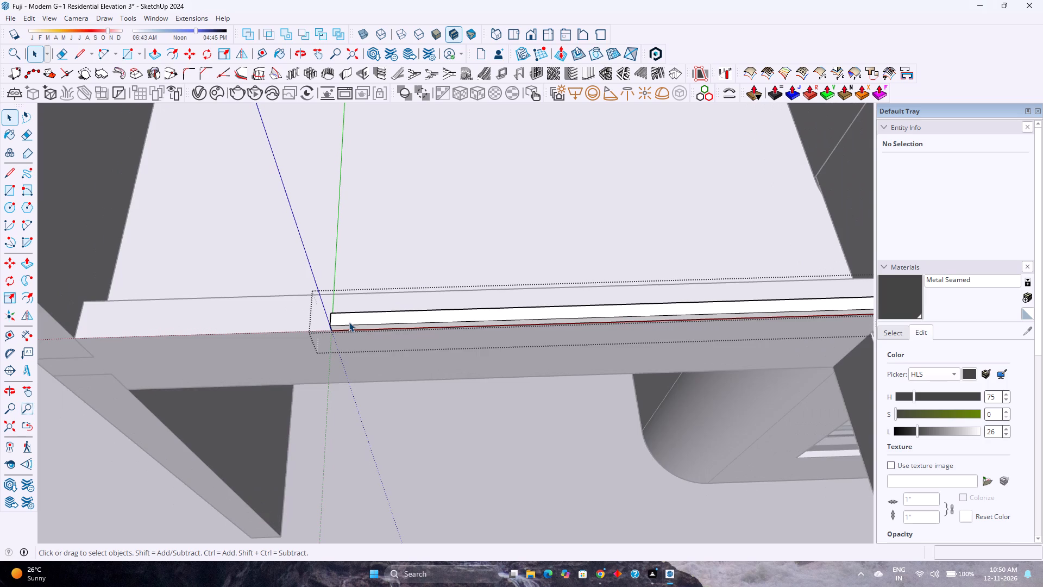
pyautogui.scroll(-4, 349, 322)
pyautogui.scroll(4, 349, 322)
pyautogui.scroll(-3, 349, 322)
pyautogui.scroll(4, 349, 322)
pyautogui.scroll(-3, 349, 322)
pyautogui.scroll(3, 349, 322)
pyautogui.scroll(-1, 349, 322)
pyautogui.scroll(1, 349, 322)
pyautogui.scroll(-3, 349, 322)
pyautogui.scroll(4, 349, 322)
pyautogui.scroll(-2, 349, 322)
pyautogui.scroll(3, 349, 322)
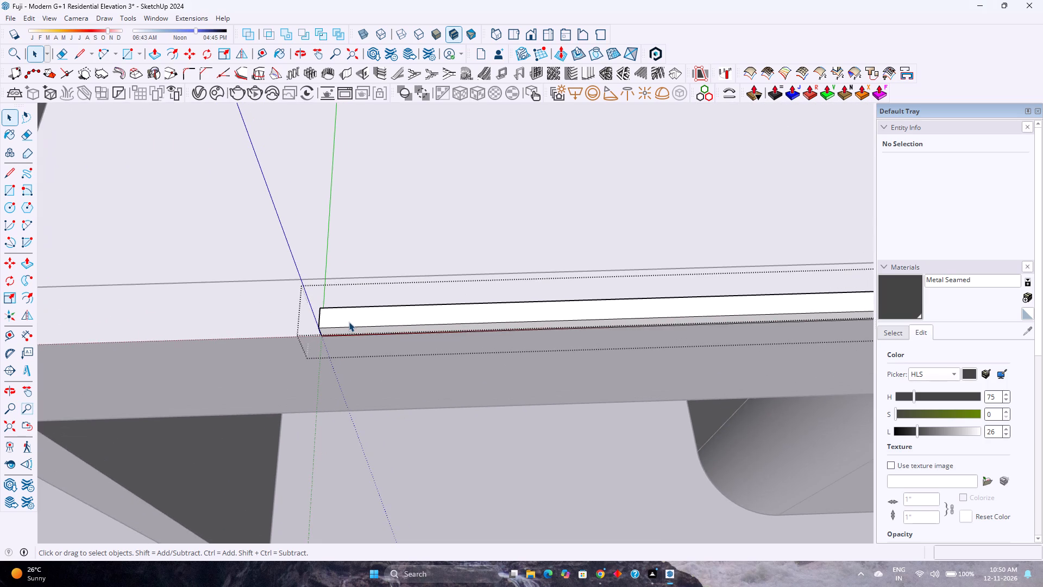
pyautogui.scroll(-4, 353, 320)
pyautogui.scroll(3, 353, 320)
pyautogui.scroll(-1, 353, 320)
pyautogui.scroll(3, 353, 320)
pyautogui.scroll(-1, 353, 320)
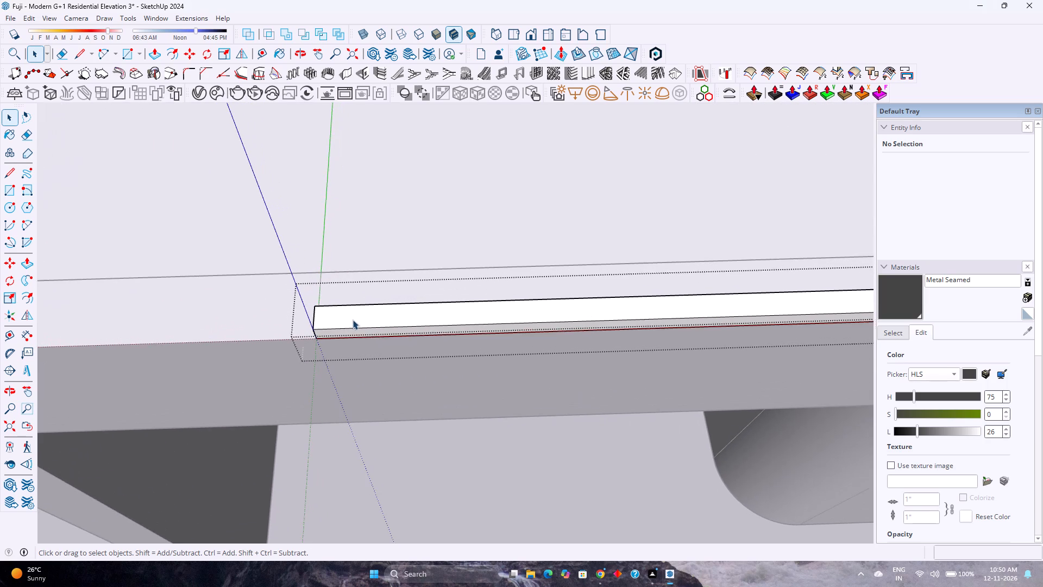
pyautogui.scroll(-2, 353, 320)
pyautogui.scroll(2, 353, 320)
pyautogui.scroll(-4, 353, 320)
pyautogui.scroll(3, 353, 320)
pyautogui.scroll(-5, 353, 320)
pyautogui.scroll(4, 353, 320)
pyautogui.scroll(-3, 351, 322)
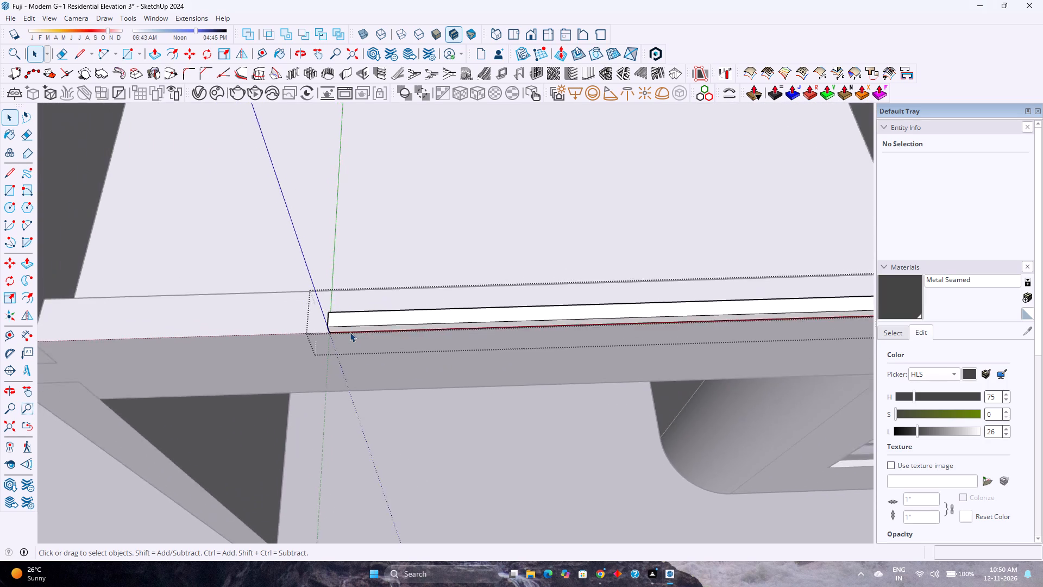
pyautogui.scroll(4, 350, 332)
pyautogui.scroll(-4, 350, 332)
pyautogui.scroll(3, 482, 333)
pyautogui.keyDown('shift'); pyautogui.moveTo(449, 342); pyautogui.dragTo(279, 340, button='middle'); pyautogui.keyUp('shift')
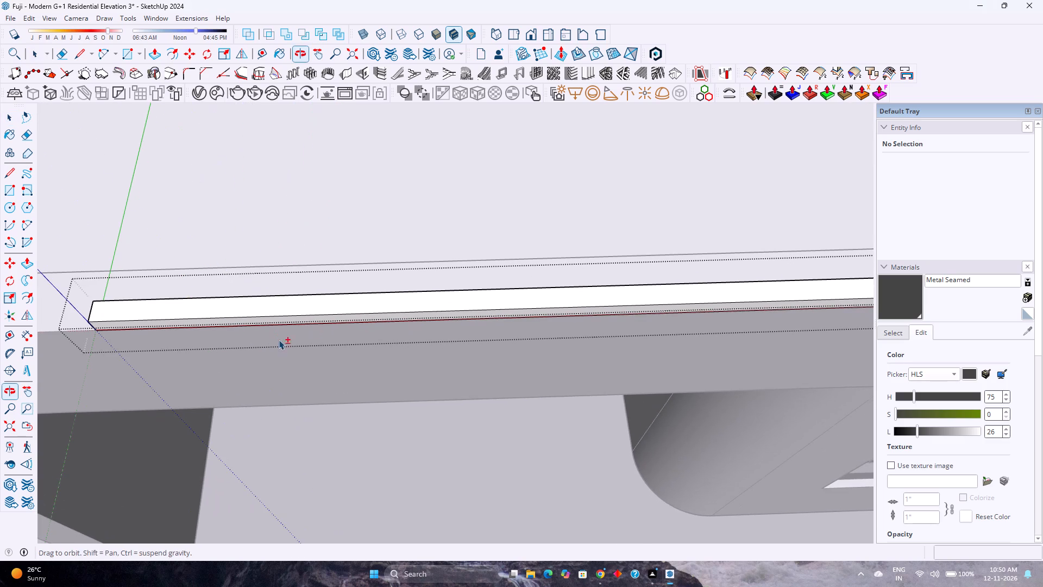
# Offset the outline of the raised strip's top face inward by 0.75".
pyautogui.keyDown('shift'); pyautogui.middleClick(280, 340); pyautogui.keyUp('shift')
pyautogui.keyDown('shift'); pyautogui.moveTo(279, 340); pyautogui.dragTo(280, 340, button='middle'); pyautogui.keyUp('shift')
pyautogui.click(309, 309)
pyautogui.click(309, 309)
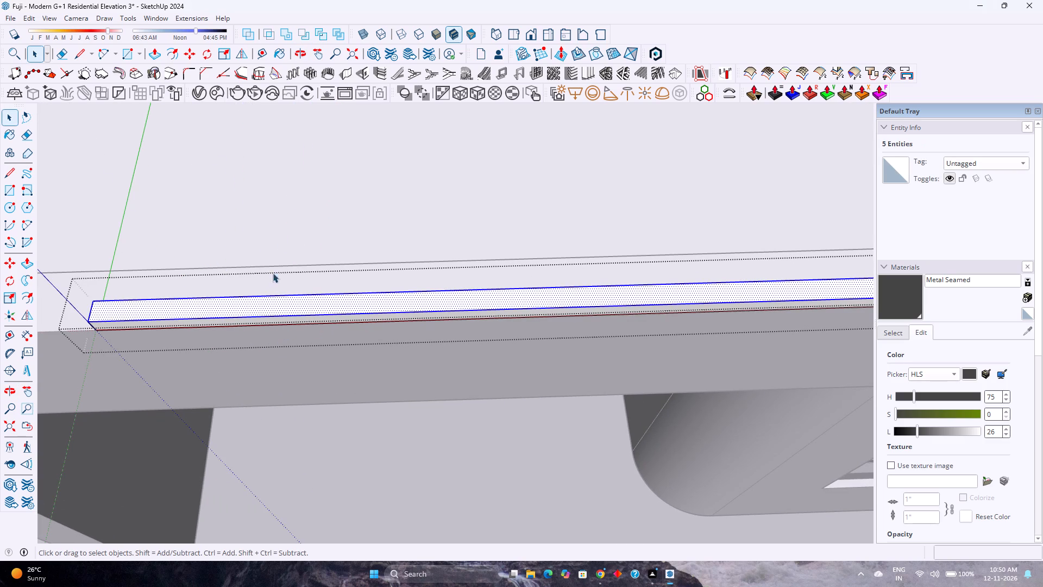
pyautogui.click(168, 54)
pyautogui.click(148, 305)
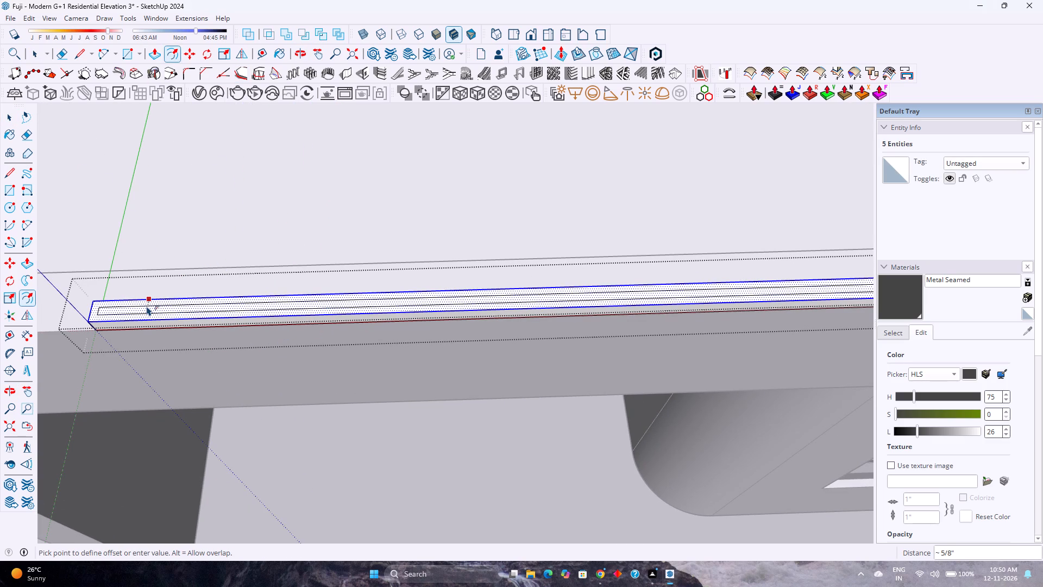
pyautogui.write('0.5')
pyautogui.press('Return')
pyautogui.write('0.75')
pyautogui.press('Return')
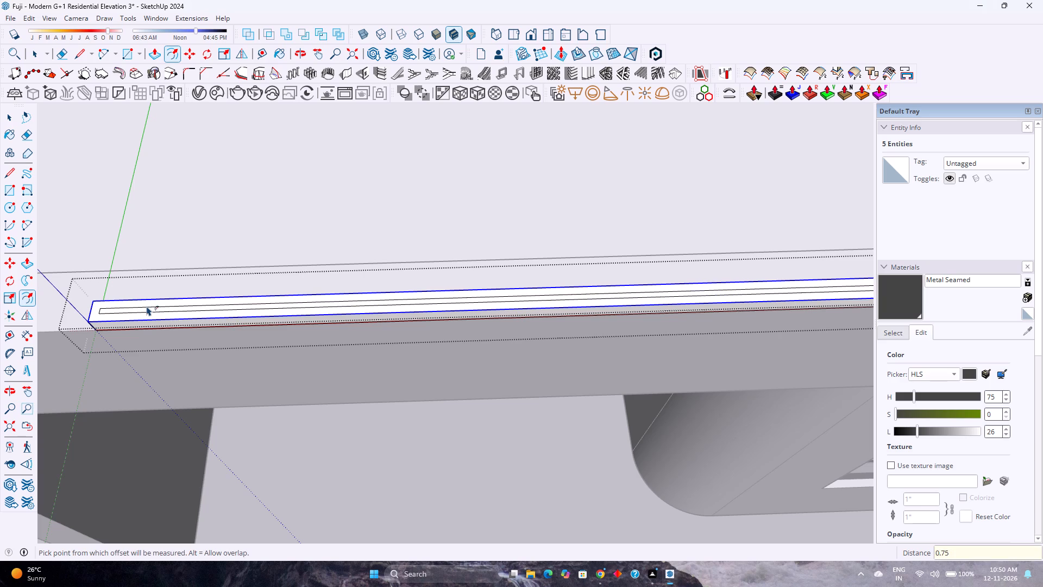
pyautogui.press('space')
# Copy the narrow inner face 6" outward from the strip along the green axis and make the copy a group.
pyautogui.scroll(2, 146, 299)
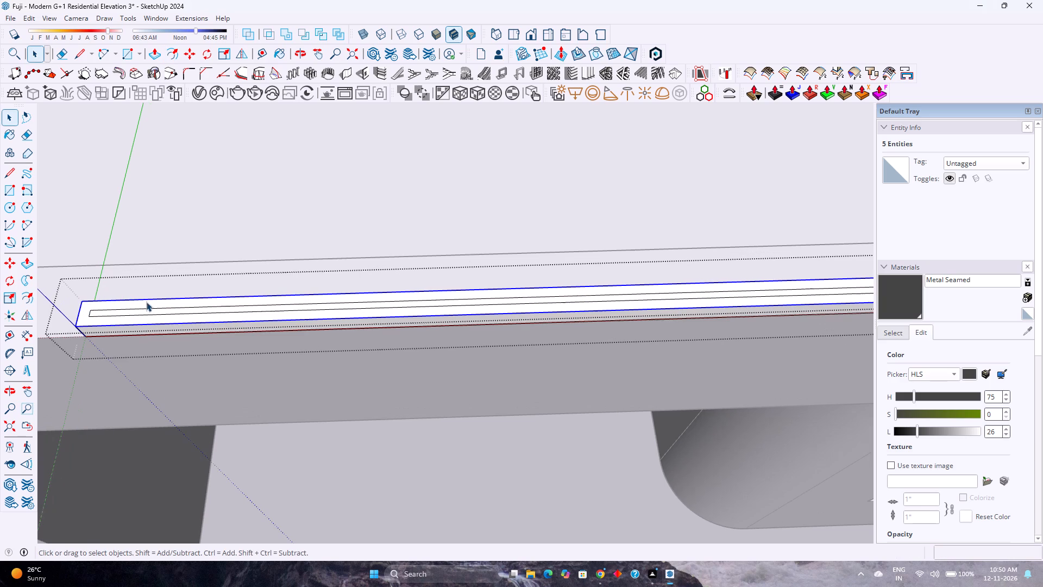
pyautogui.click(144, 312)
pyautogui.scroll(5, 144, 312)
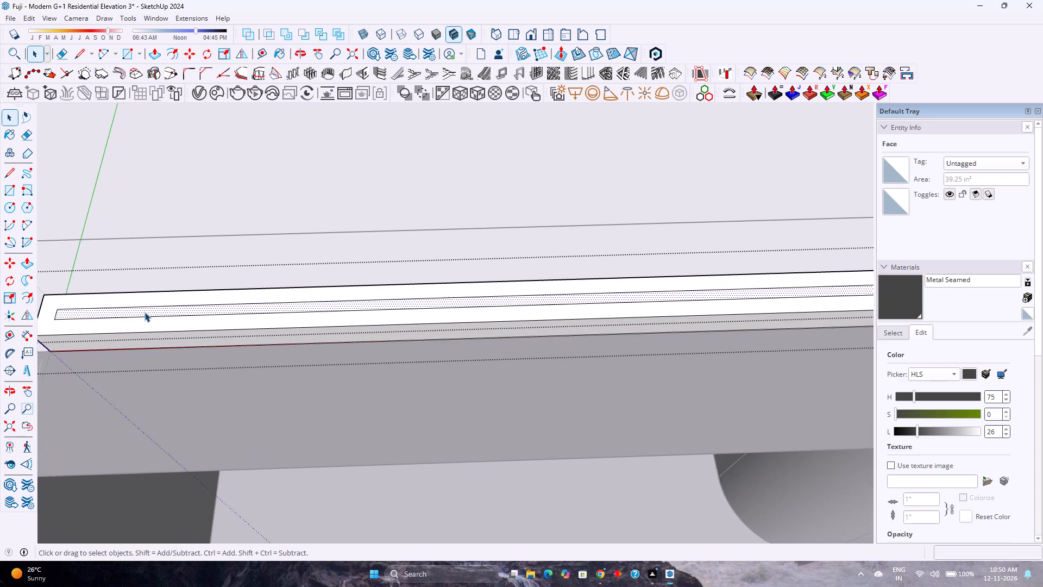
pyautogui.scroll(-6, 144, 312)
pyautogui.keyDown('shift'); pyautogui.moveTo(144, 312); pyautogui.dragTo(188, 316, button='middle'); pyautogui.keyUp('shift')
pyautogui.press('m')
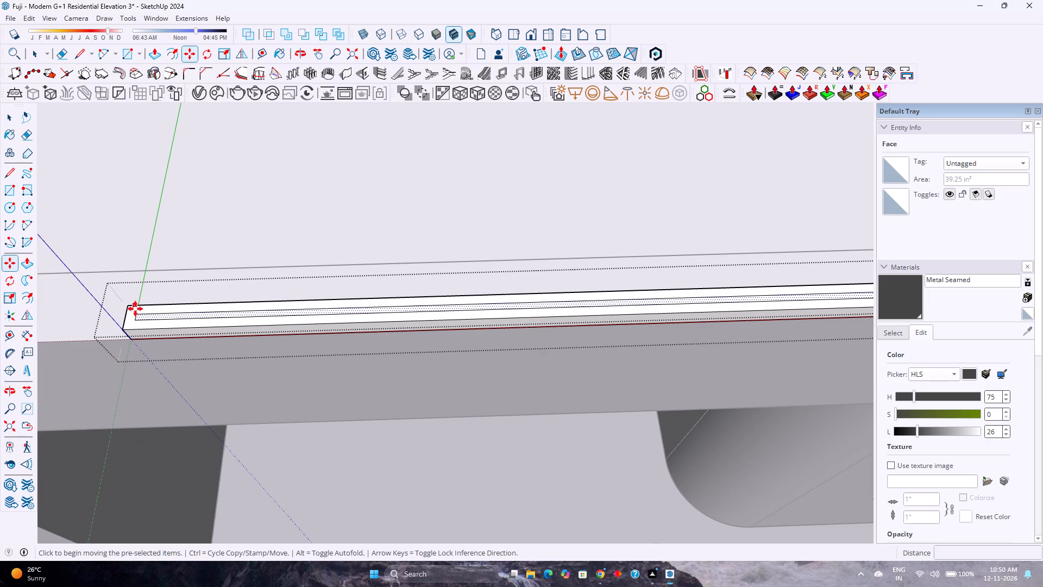
pyautogui.click(136, 320)
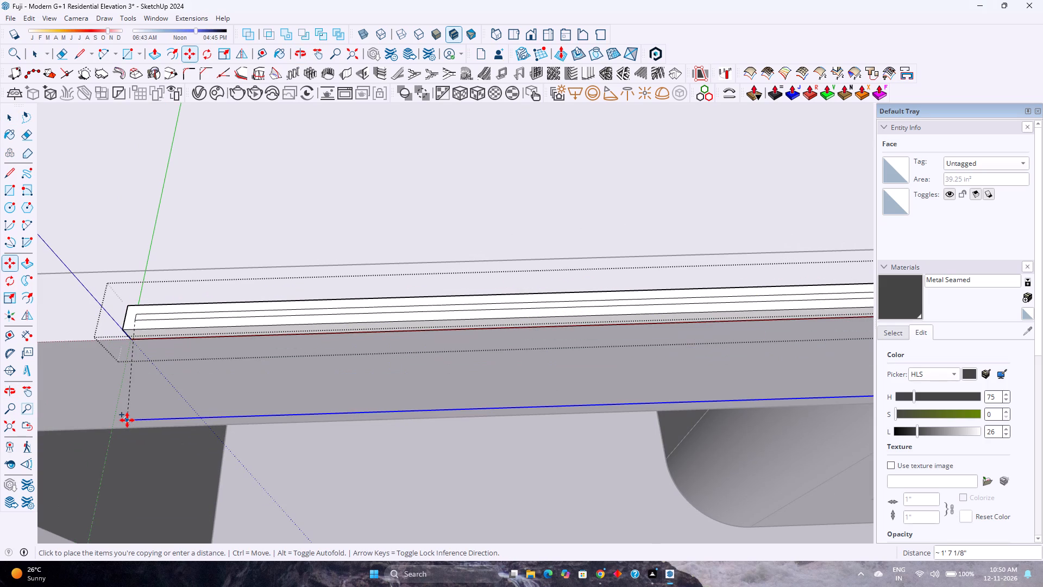
pyautogui.press('Left')
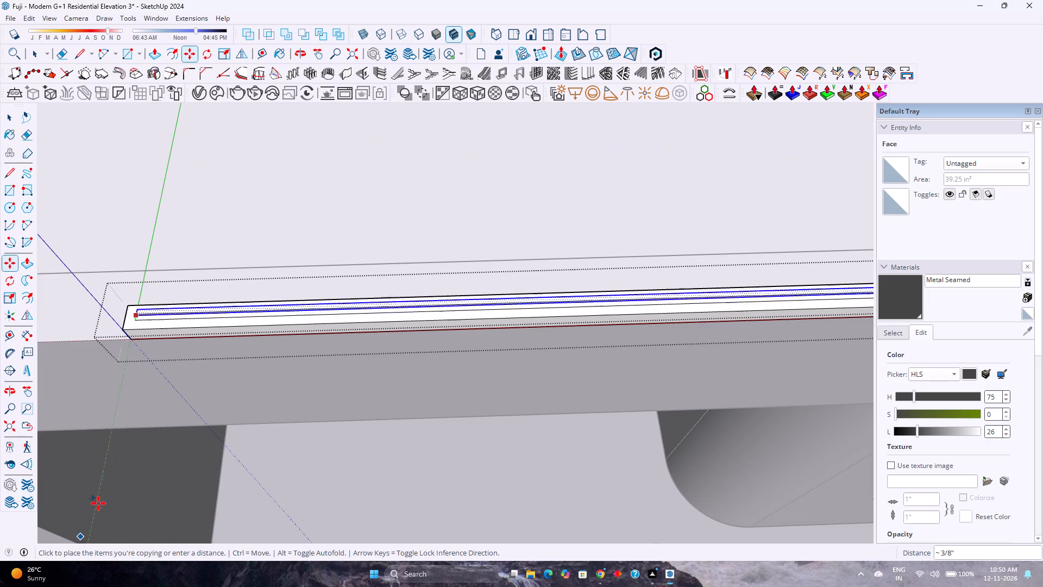
pyautogui.scroll(-10, 136, 452)
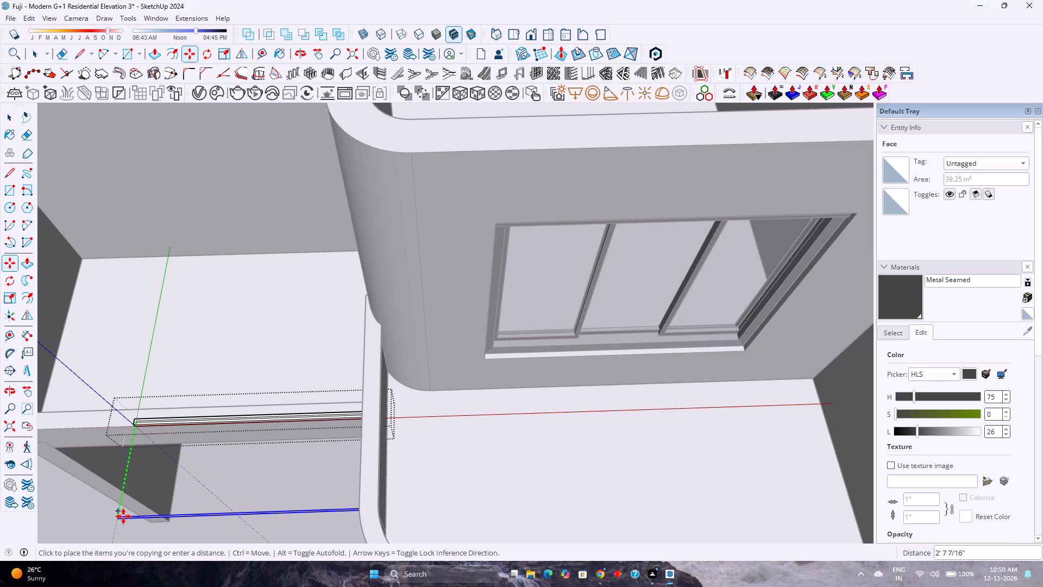
pyautogui.press('6')
pyautogui.press('Return')
pyautogui.scroll(4, 153, 462)
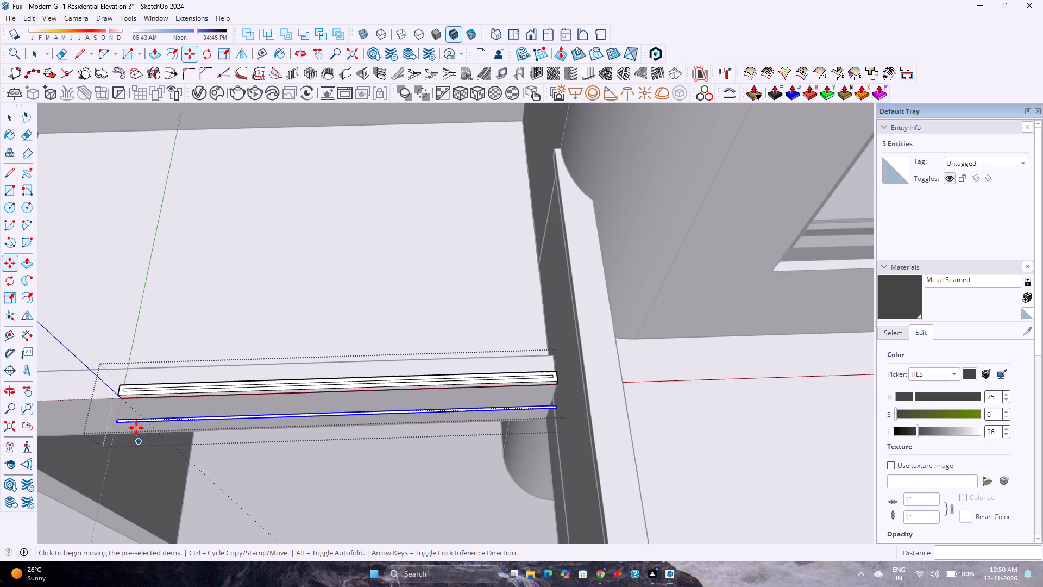
pyautogui.scroll(10, 136, 427)
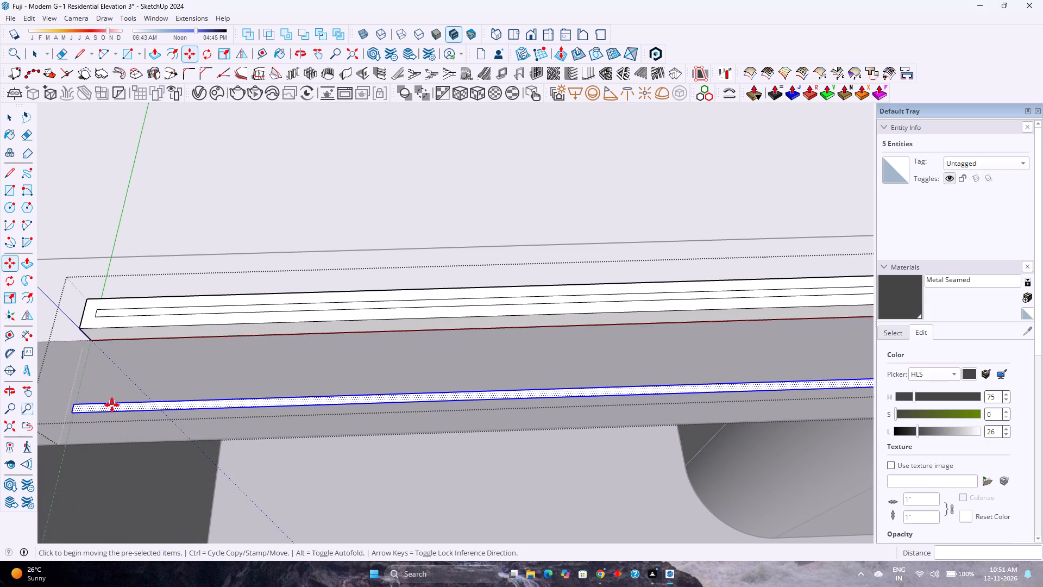
pyautogui.rightClick(112, 405)
pyautogui.click(148, 192)
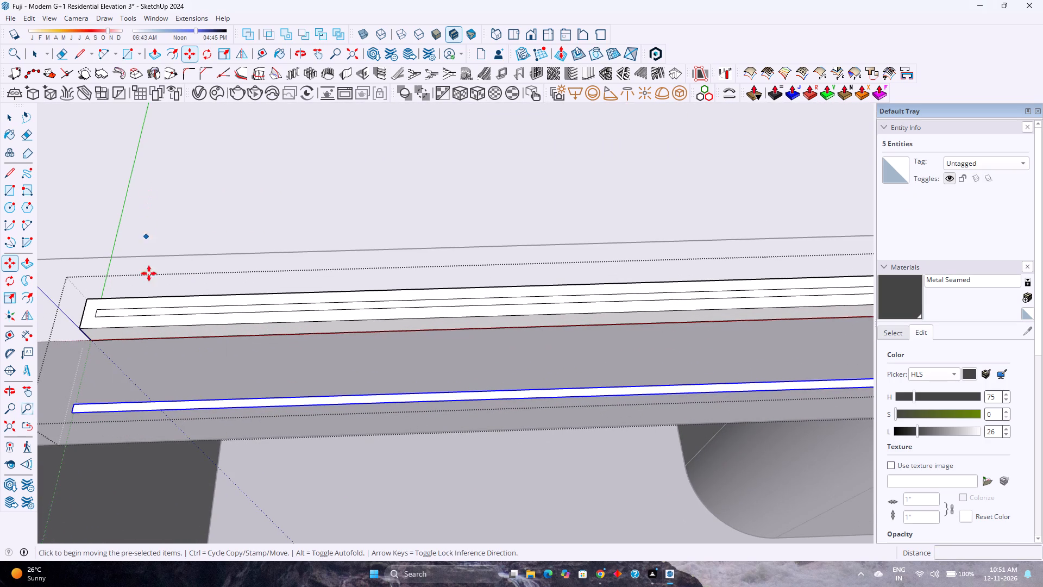
# Recess the narrow inner face on the strip's top 0.25" downward with Push/Pull to form a groove.
pyautogui.press('p')
pyautogui.click(137, 310)
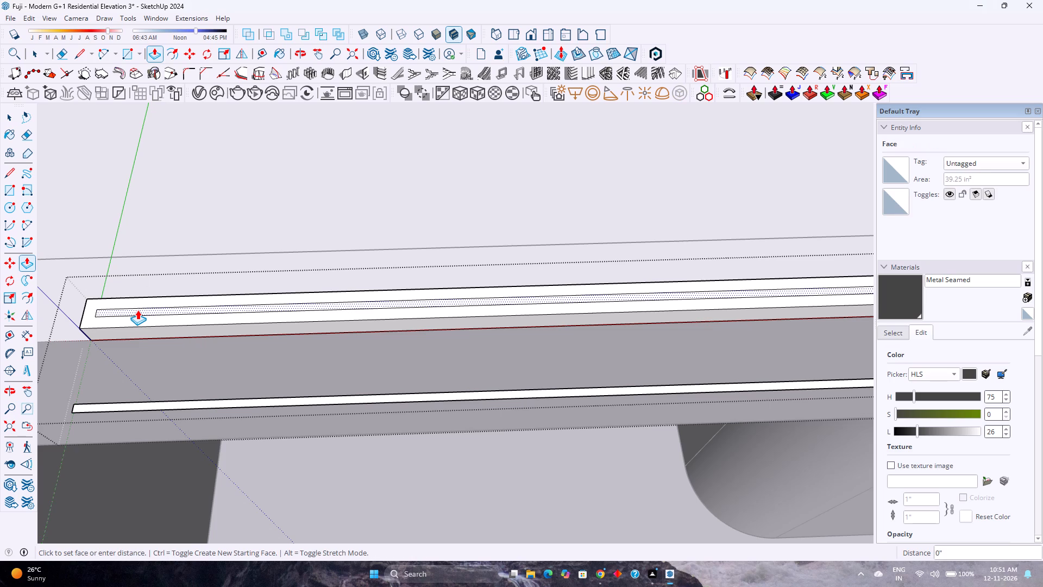
pyautogui.press('0')
pyautogui.press('.')
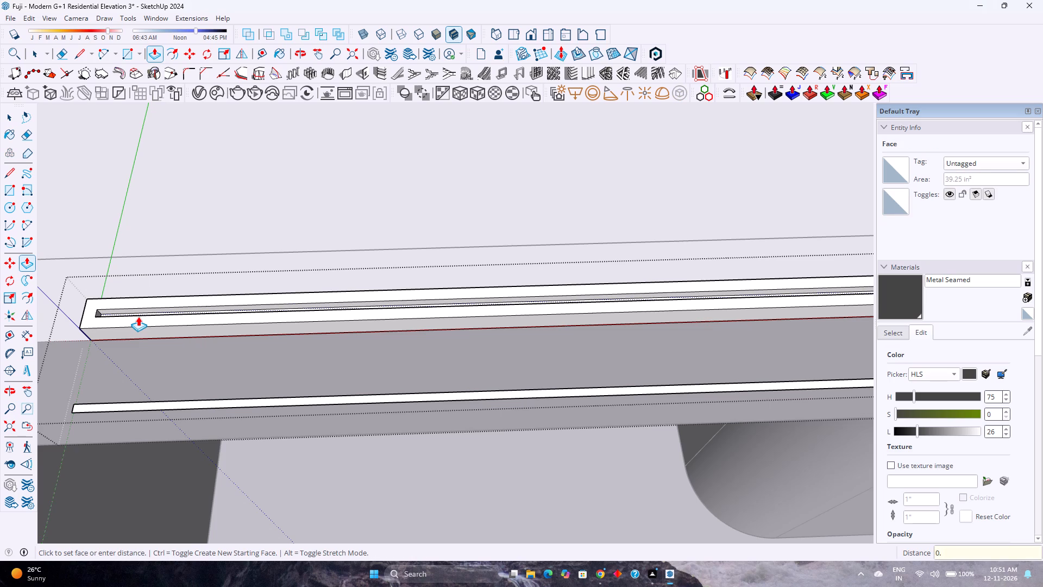
pyautogui.press('2')
pyautogui.press('5')
pyautogui.press('Return')
pyautogui.press('space')
# Place a Tape Measure guide line 1'6" above the strip's lower front edge, parallel to it.
pyautogui.scroll(-5, 218, 391)
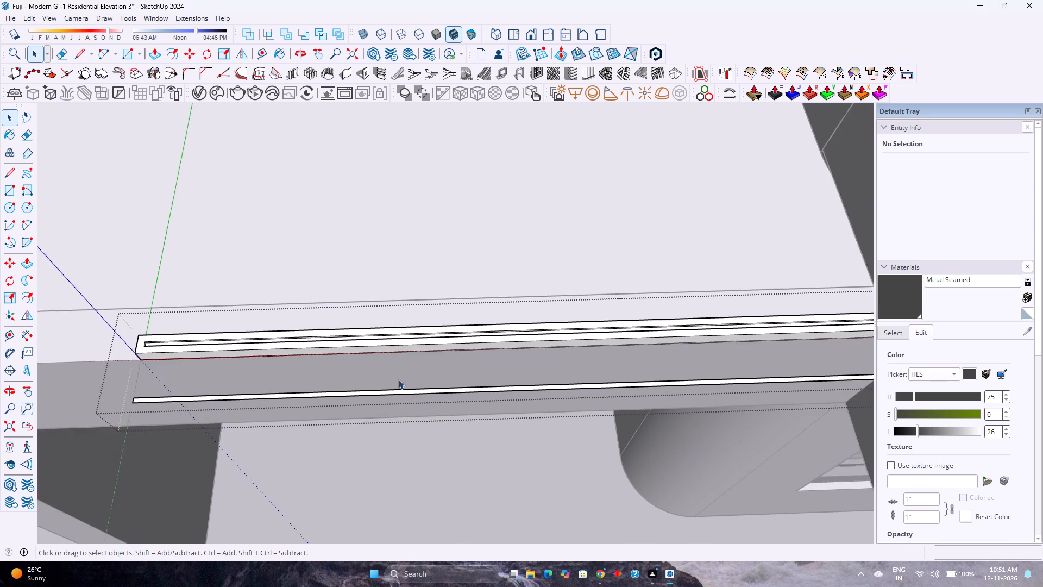
pyautogui.scroll(-4, 640, 377)
pyautogui.scroll(1, 621, 360)
pyautogui.keyDown('shift'); pyautogui.moveTo(620, 359); pyautogui.dragTo(472, 390, button='middle'); pyautogui.keyUp('shift')
pyautogui.scroll(-3, 472, 390)
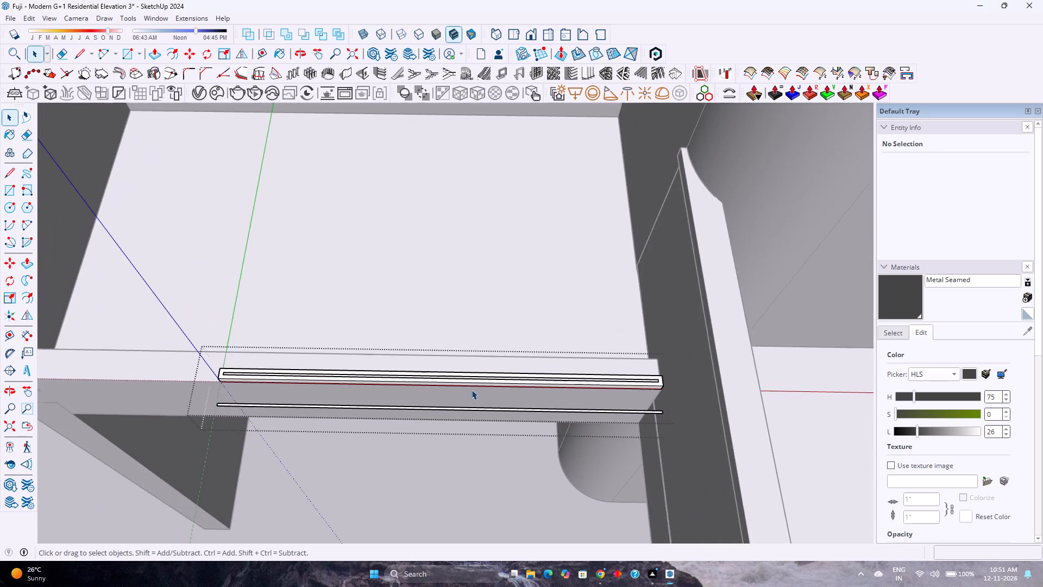
pyautogui.moveTo(459, 400); pyautogui.dragTo(477, 386, button='middle')
pyautogui.middleClick(477, 386)
pyautogui.scroll(6, 482, 384)
pyautogui.scroll(-4, 478, 378)
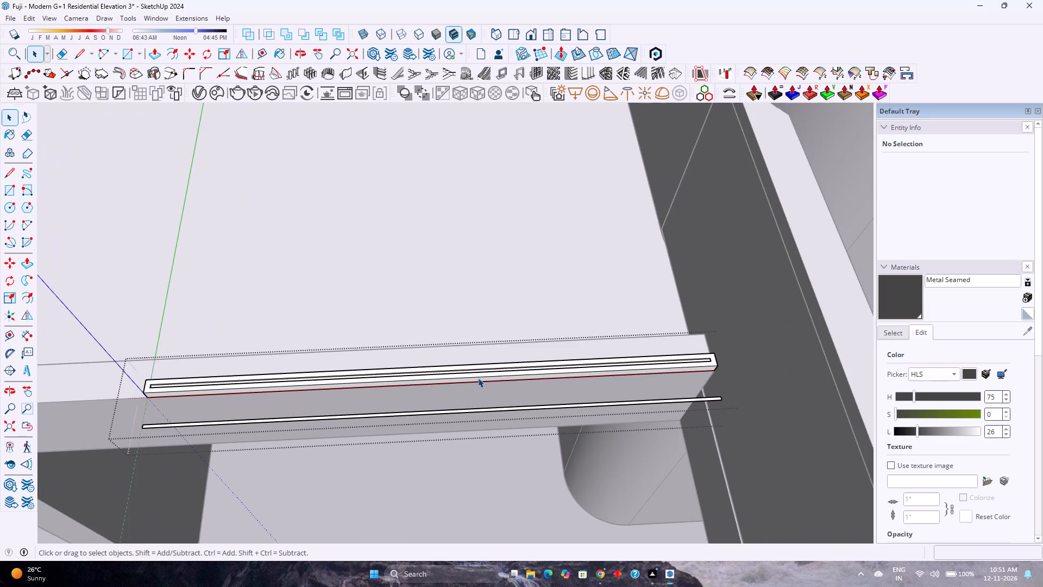
pyautogui.scroll(-3, 505, 372)
pyautogui.moveTo(483, 386); pyautogui.dragTo(560, 296, button='middle')
pyautogui.middleClick(560, 296)
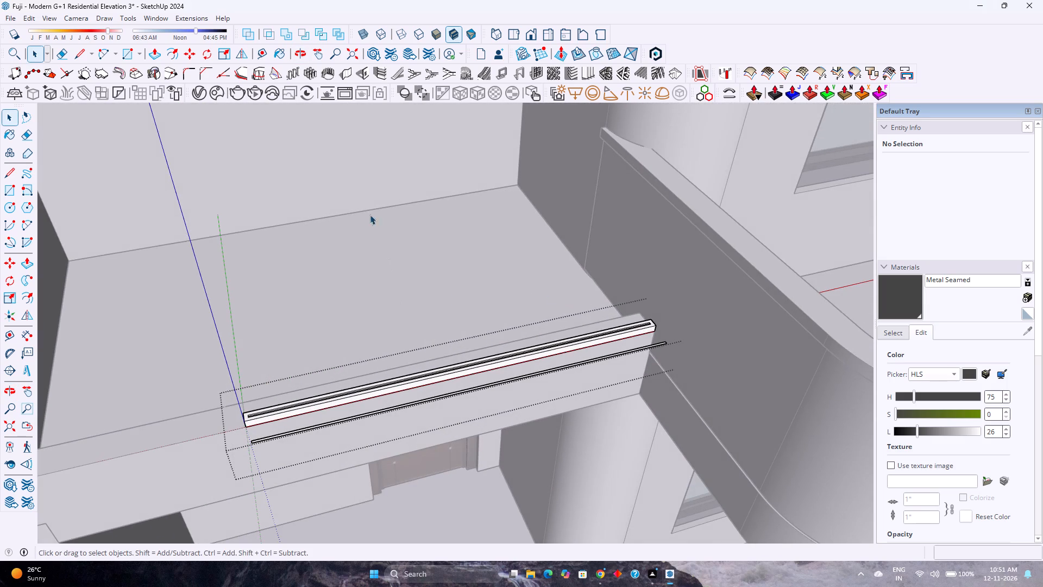
pyautogui.click(262, 54)
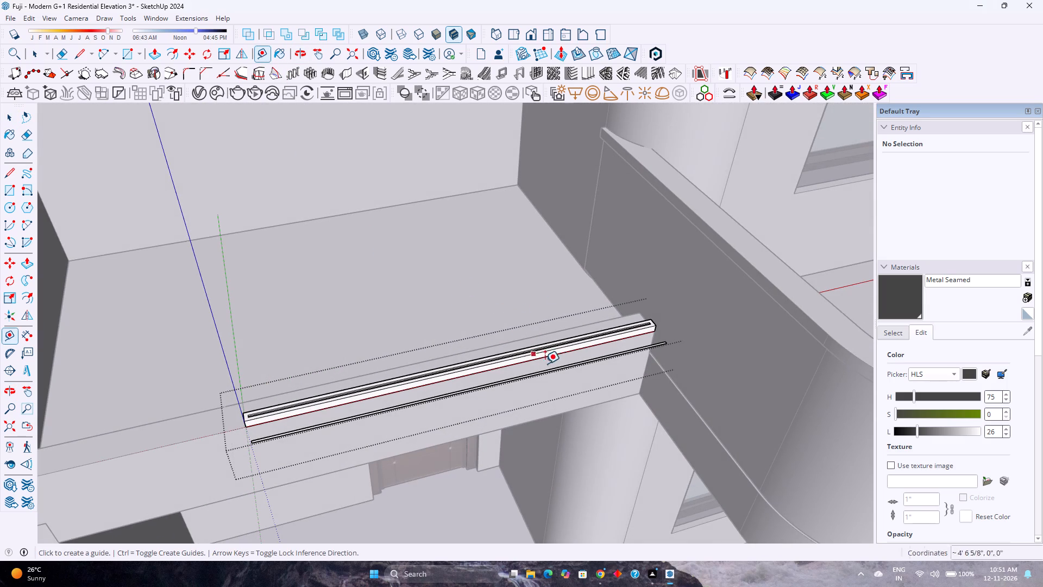
pyautogui.scroll(6, 550, 365)
pyautogui.click(545, 351)
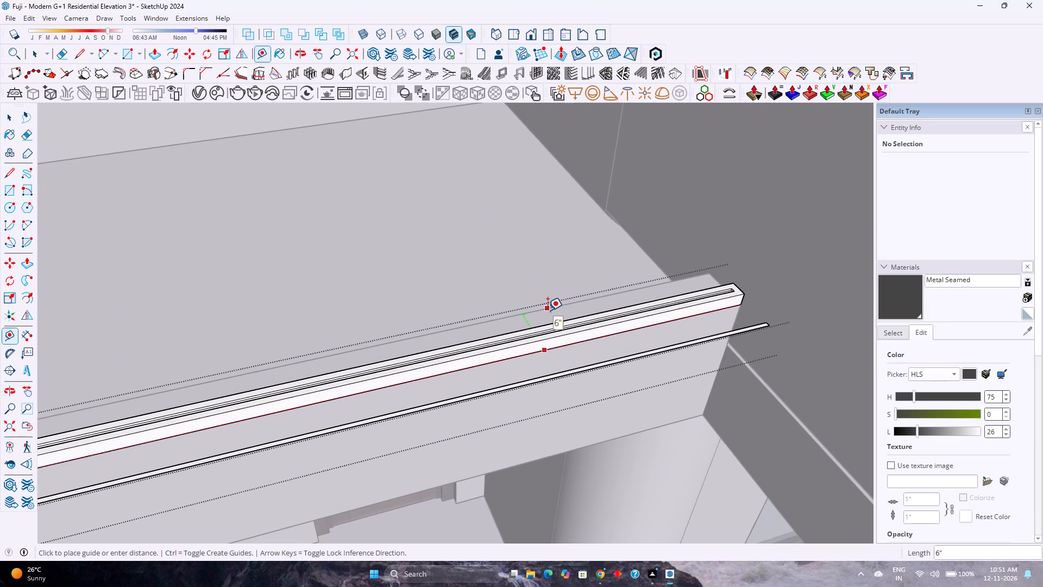
pyautogui.press('Up')
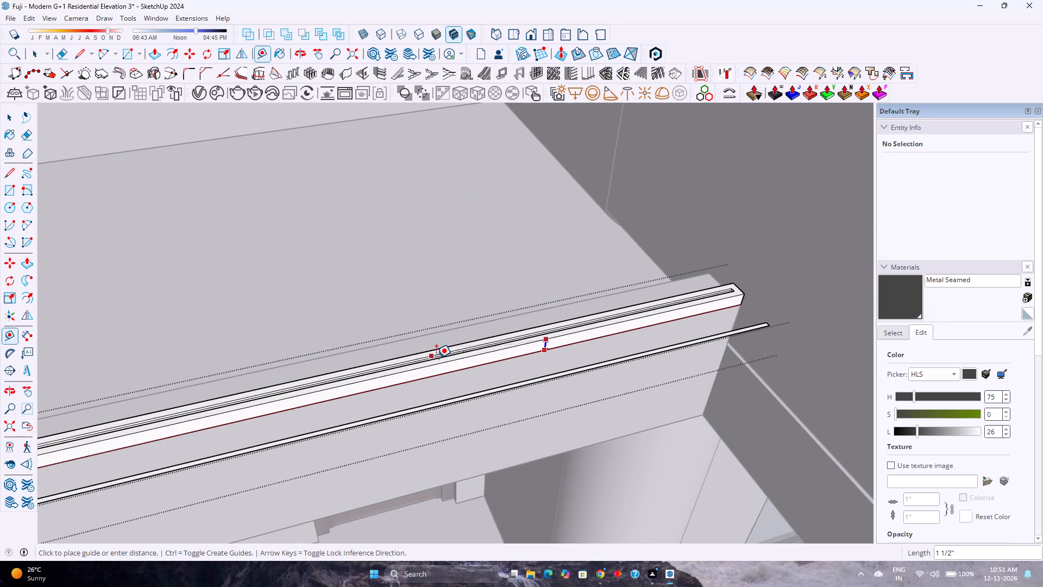
pyautogui.scroll(-8, 436, 358)
pyautogui.scroll(-7, 486, 326)
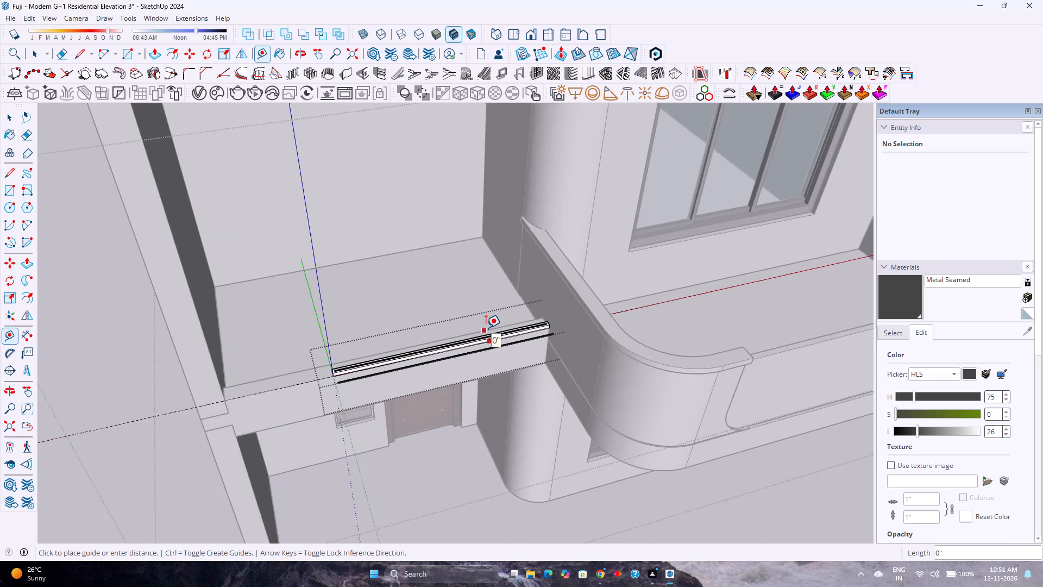
pyautogui.scroll(-2, 493, 292)
pyautogui.moveTo(395, 380); pyautogui.dragTo(536, 228, button='middle')
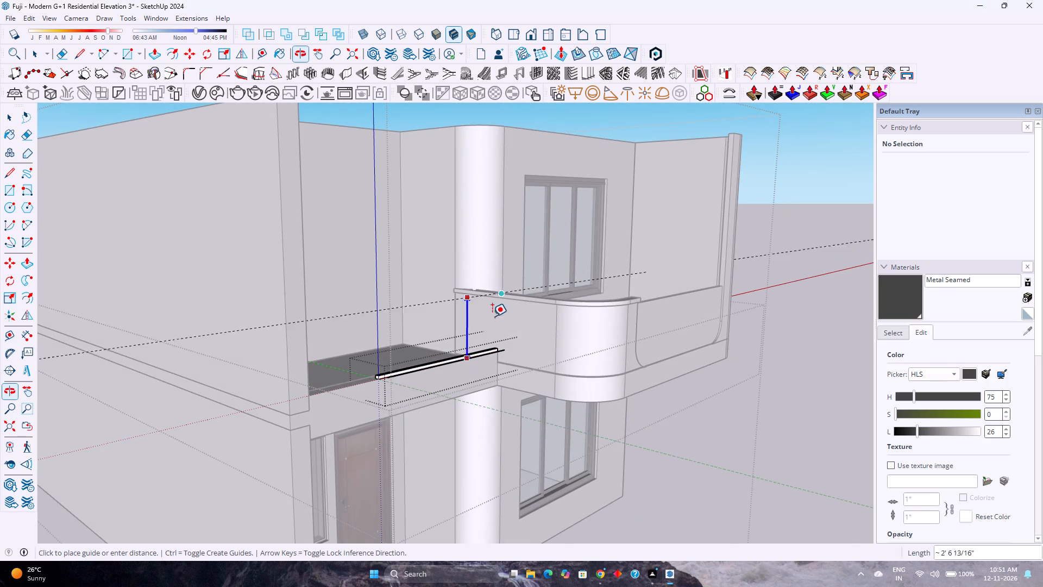
pyautogui.write("1'6")
pyautogui.press('Return')
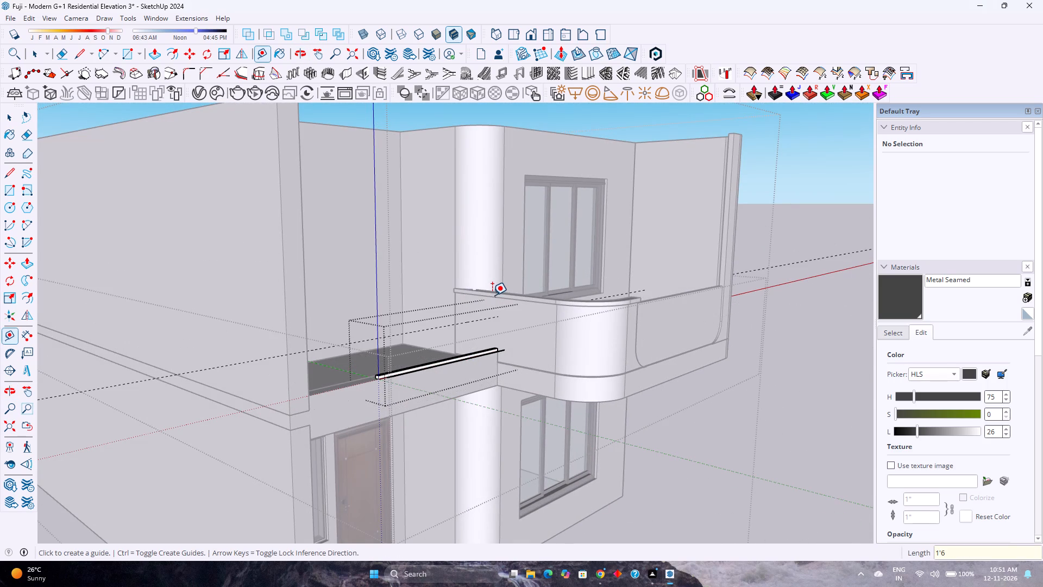
# Select the entire grooved strip and flip-copy it upward about a horizontal plane snapped to the guide line.
pyautogui.scroll(11, 491, 321)
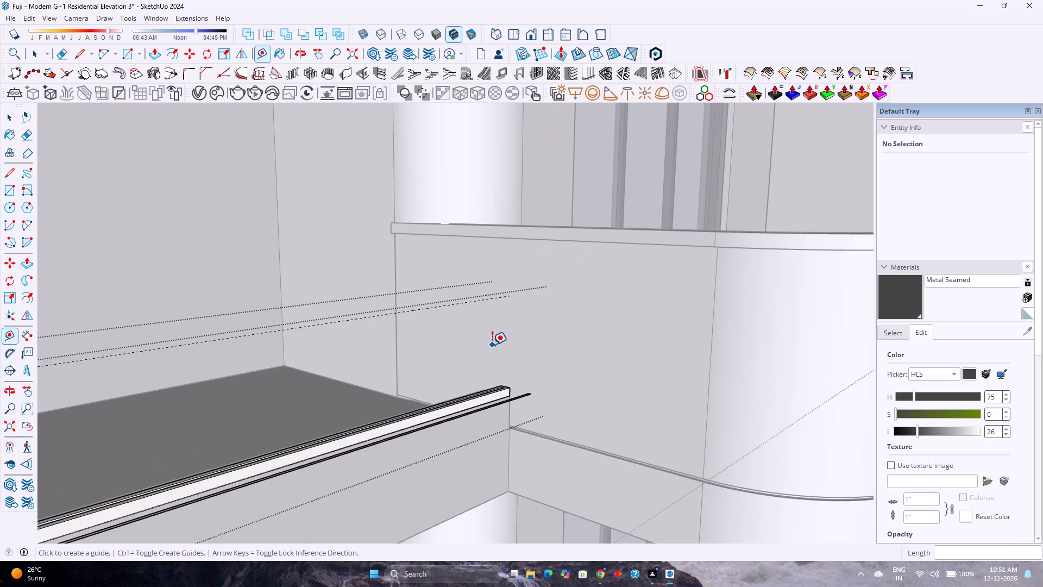
pyautogui.moveTo(492, 345); pyautogui.dragTo(378, 369, button='middle')
pyautogui.scroll(-1, 378, 369)
pyautogui.press('space')
pyautogui.scroll(2, 376, 370)
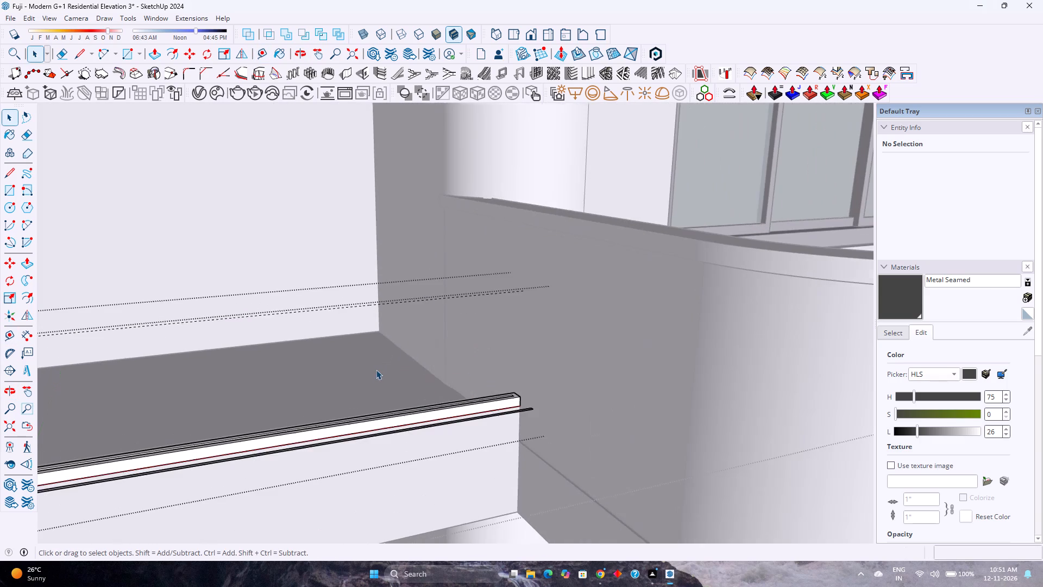
pyautogui.keyDown('shift'); pyautogui.moveTo(379, 371); pyautogui.dragTo(482, 333, button='middle'); pyautogui.keyUp('shift')
pyautogui.tripleClick(458, 378)
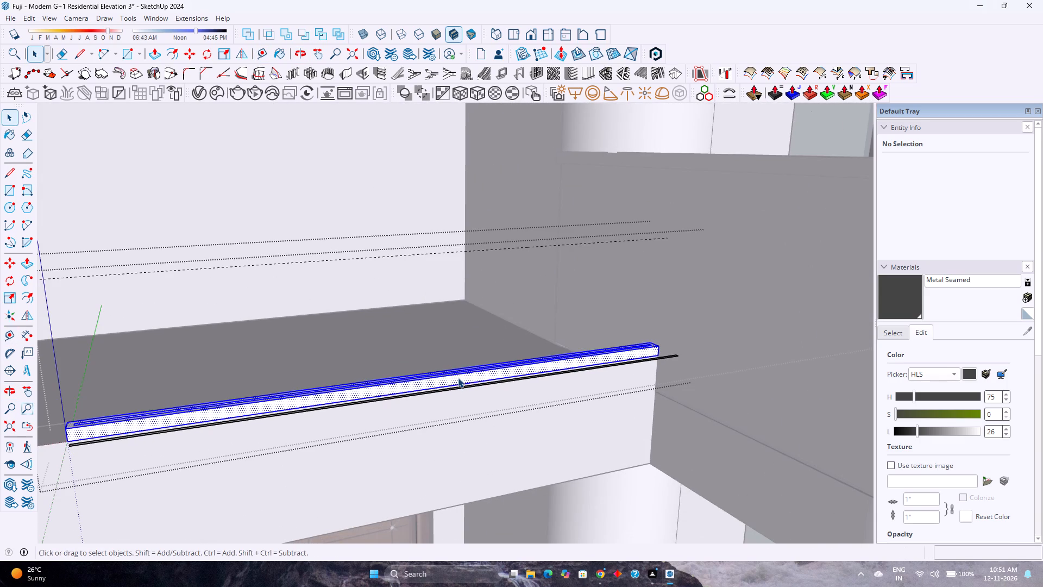
pyautogui.click(238, 53)
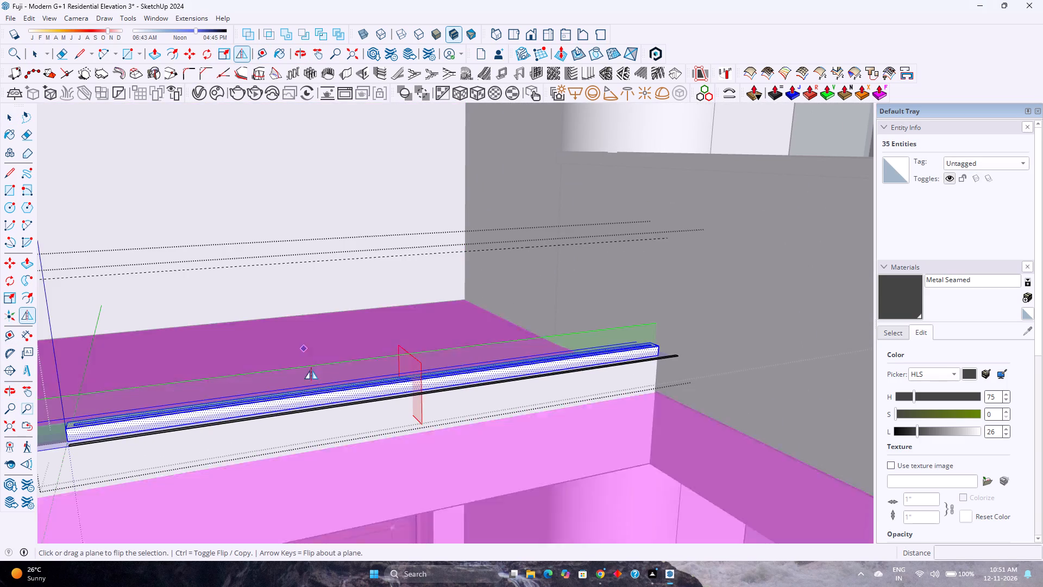
pyautogui.keyDown('shift'); pyautogui.moveTo(254, 440); pyautogui.dragTo(433, 402, button='middle'); pyautogui.keyUp('shift')
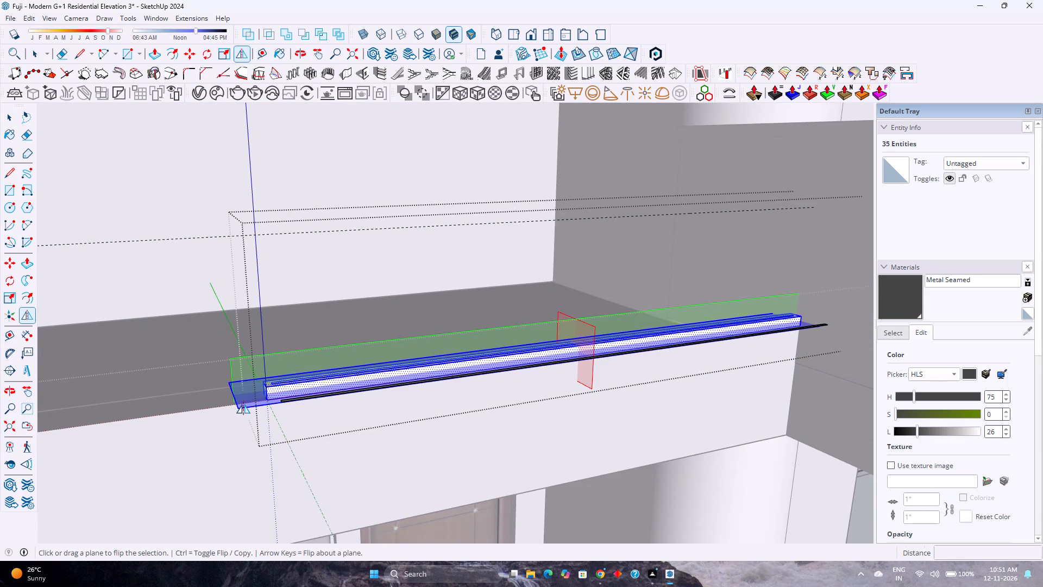
pyautogui.moveTo(243, 405); pyautogui.dragTo(325, 229)
pyautogui.scroll(-2, 310, 384)
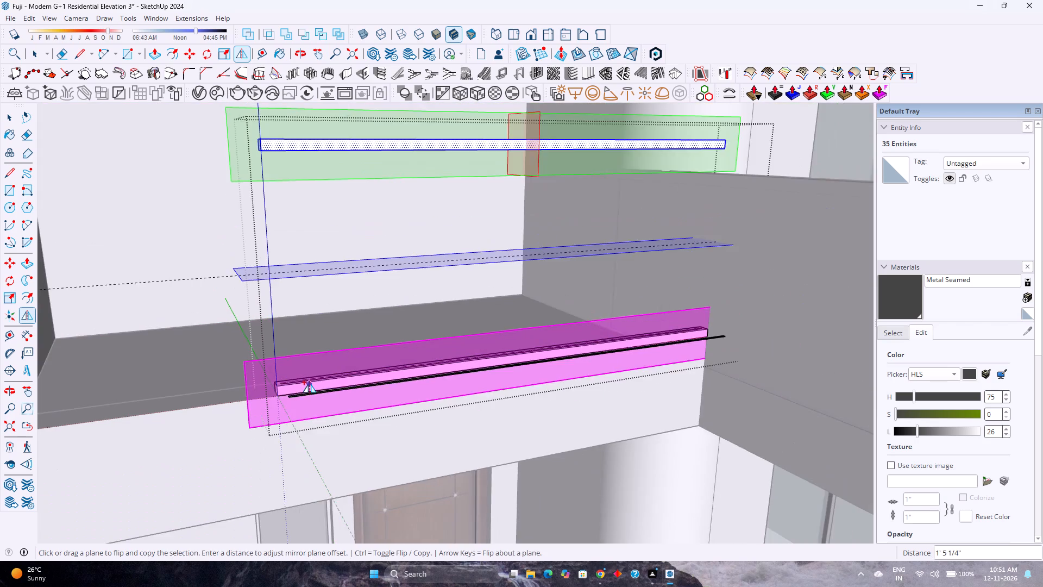
pyautogui.scroll(-5, 310, 384)
pyautogui.moveTo(467, 334); pyautogui.dragTo(369, 313, button='middle')
pyautogui.middleClick(369, 313)
pyautogui.moveTo(368, 313); pyautogui.dragTo(369, 309, button='middle')
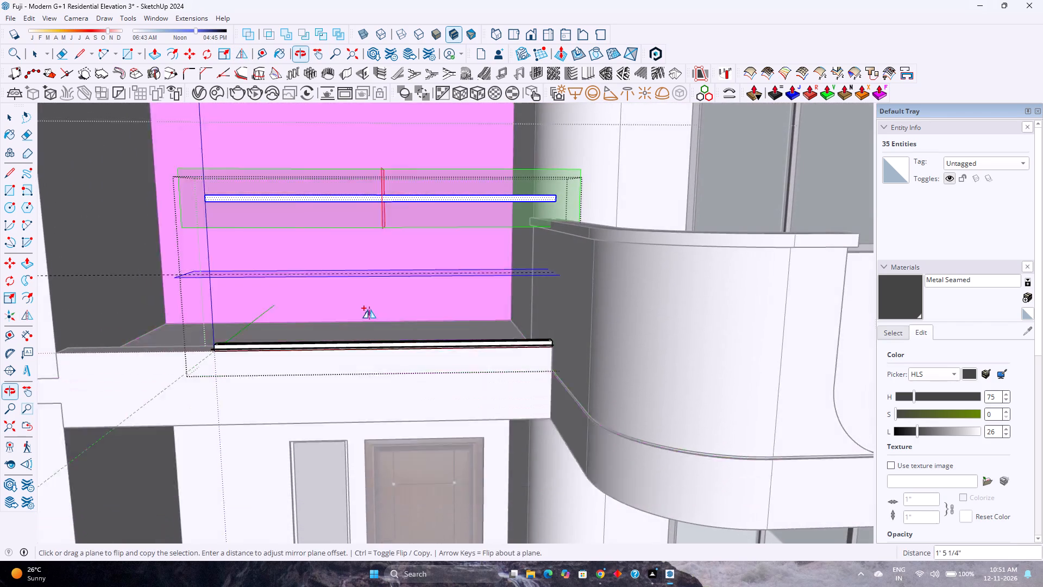
pyautogui.moveTo(369, 309); pyautogui.dragTo(388, 290, button='middle')
pyautogui.middleClick(389, 290)
pyautogui.scroll(-9, 391, 290)
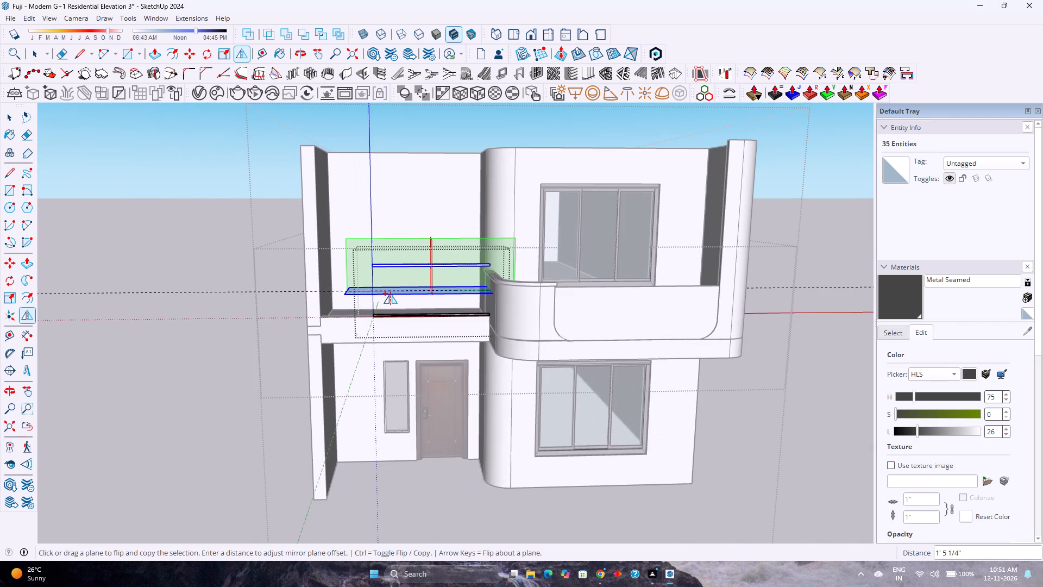
pyautogui.scroll(3, 437, 265)
pyautogui.press('space')
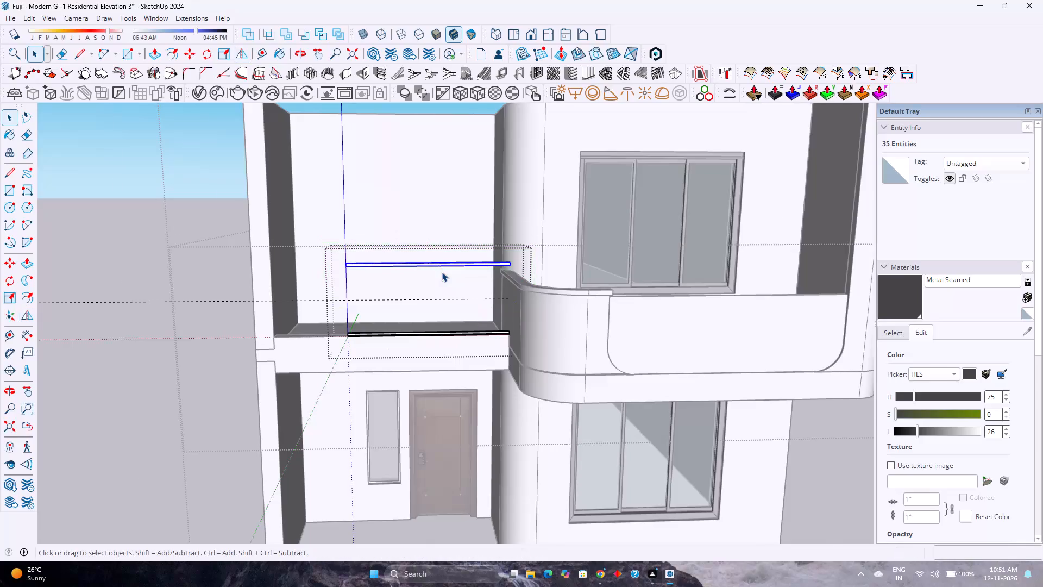
pyautogui.scroll(1, 442, 272)
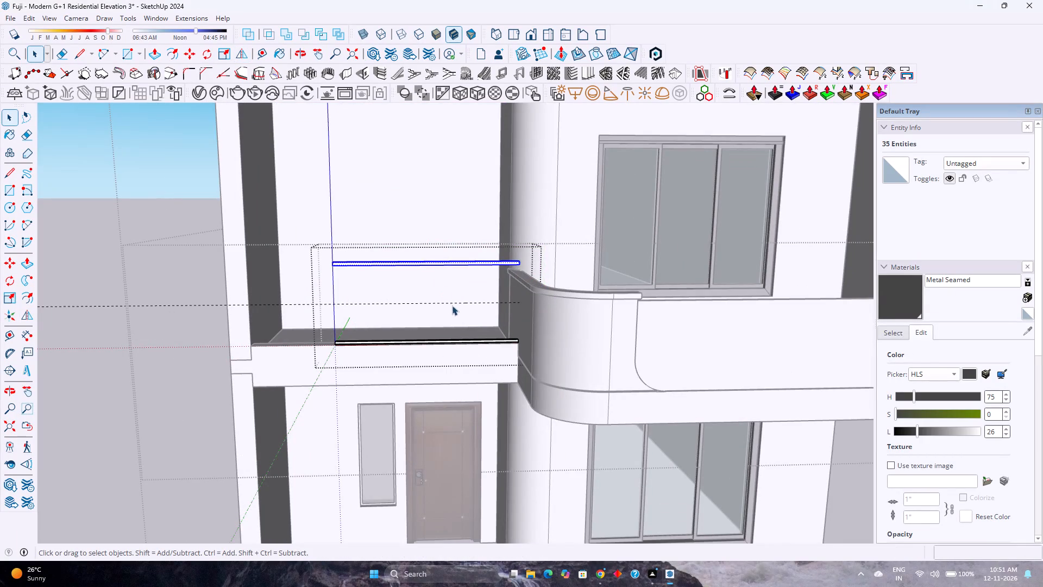
pyautogui.moveTo(462, 361); pyautogui.dragTo(497, 303, button='middle')
pyautogui.middleClick(497, 303)
pyautogui.scroll(3, 493, 302)
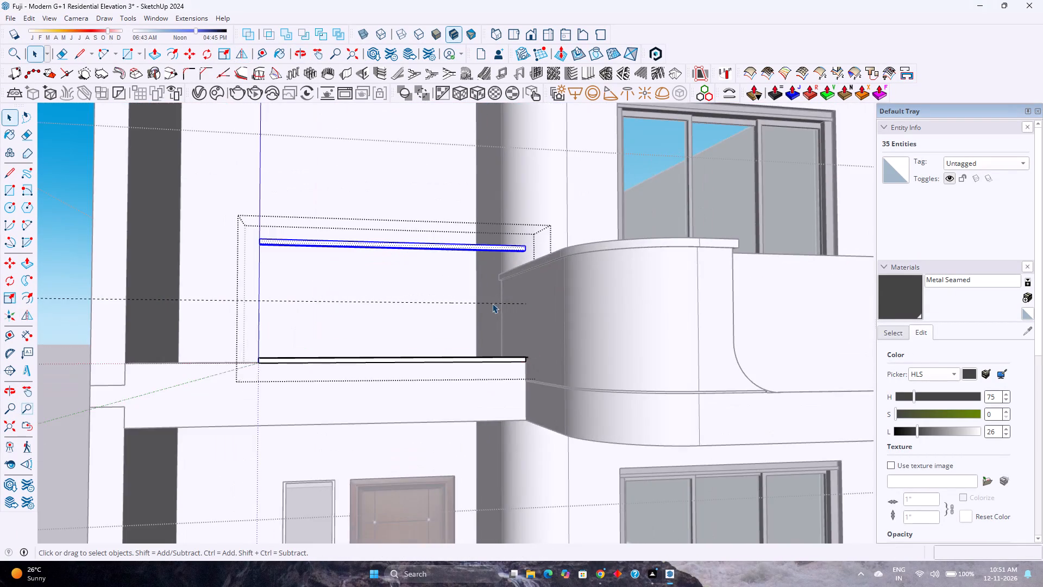
# Measure the inner height of the adjoining curved balcony parapet with the Tape Measure.
pyautogui.scroll(4, 489, 317)
pyautogui.moveTo(486, 319); pyautogui.dragTo(449, 406, button='middle')
pyautogui.scroll(2, 449, 389)
pyautogui.moveTo(449, 389); pyautogui.dragTo(470, 360, button='middle')
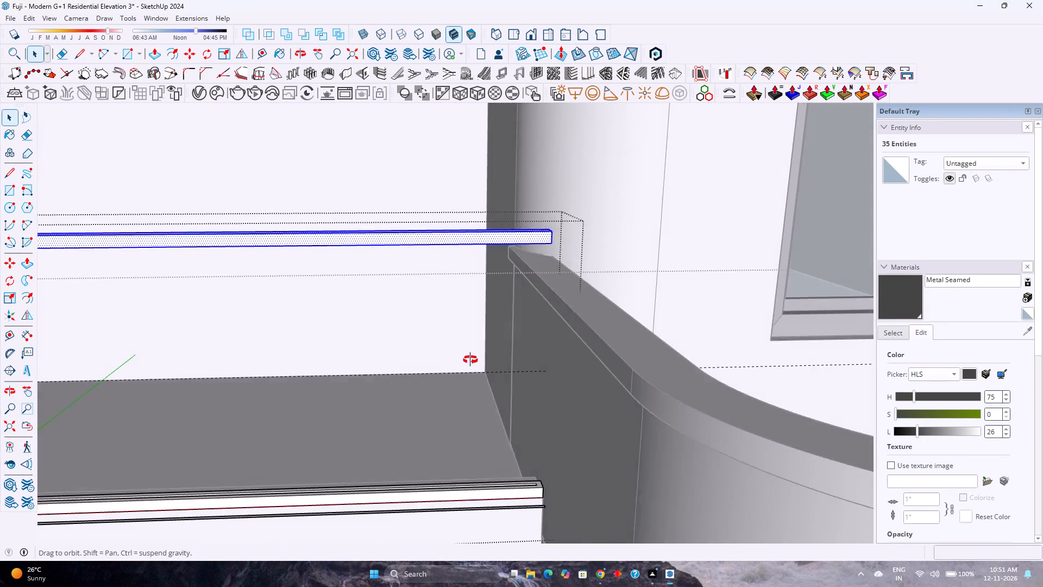
pyautogui.moveTo(470, 360); pyautogui.dragTo(483, 347, button='middle')
pyautogui.scroll(-7, 483, 344)
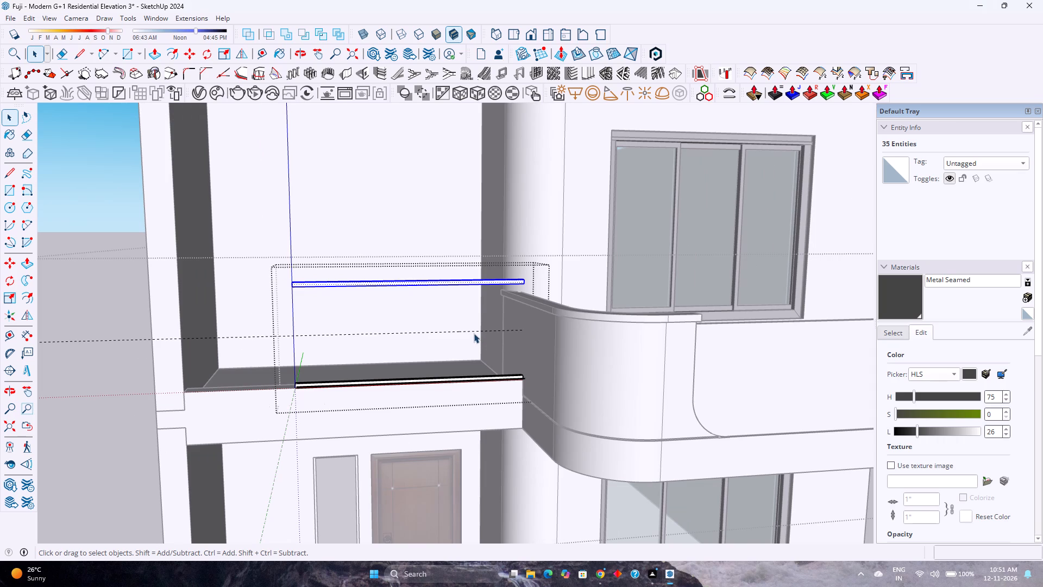
pyautogui.moveTo(558, 342); pyautogui.dragTo(520, 304, button='middle')
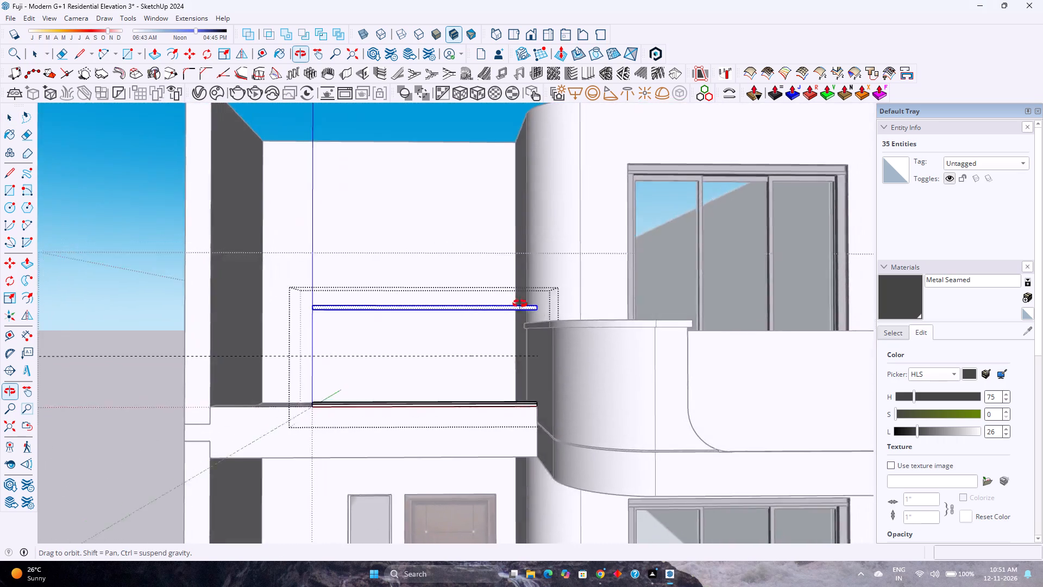
pyautogui.moveTo(520, 304); pyautogui.dragTo(146, 437, button='middle')
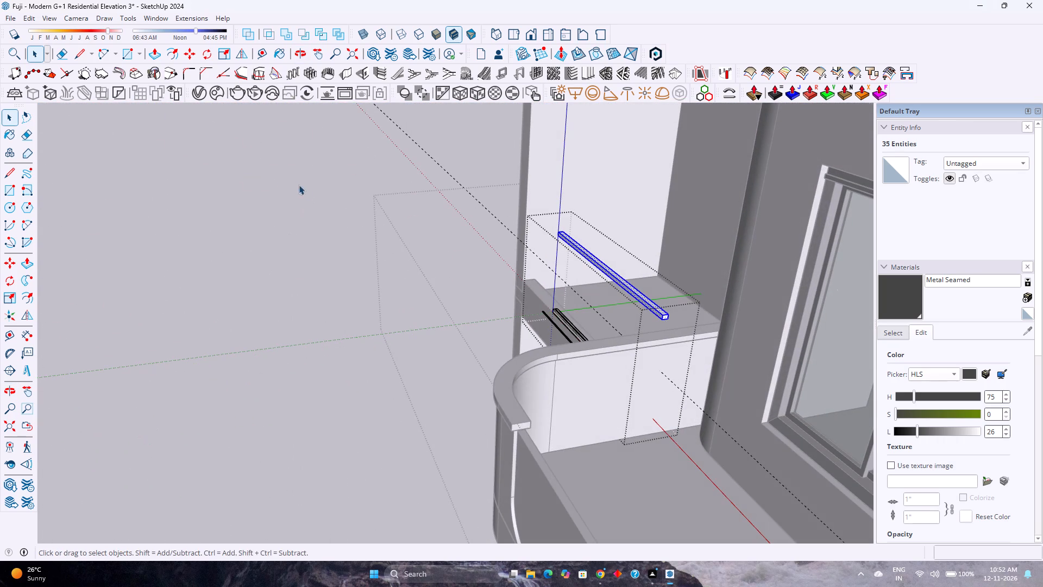
pyautogui.click(258, 51)
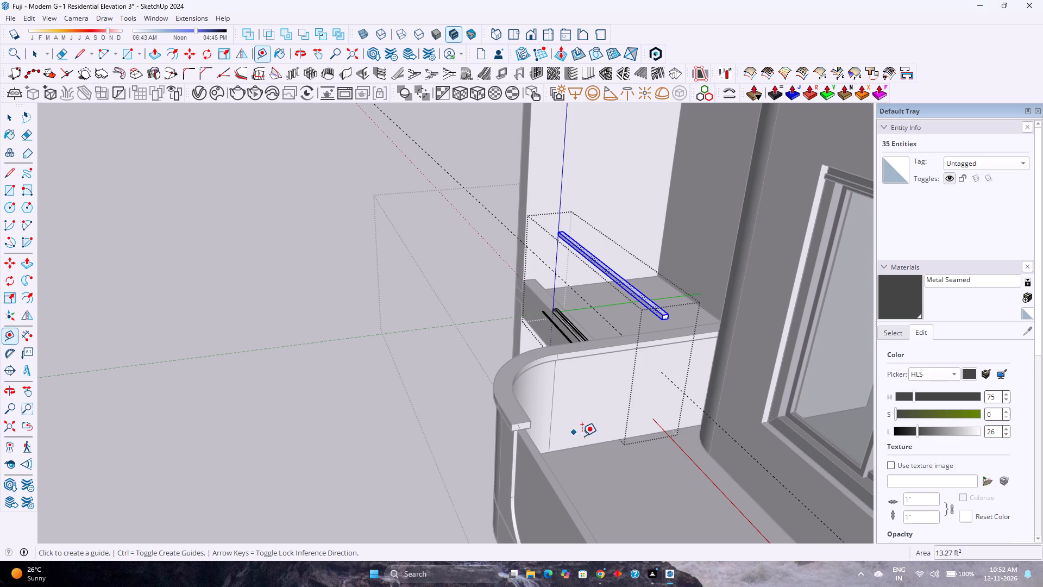
pyautogui.click(591, 443)
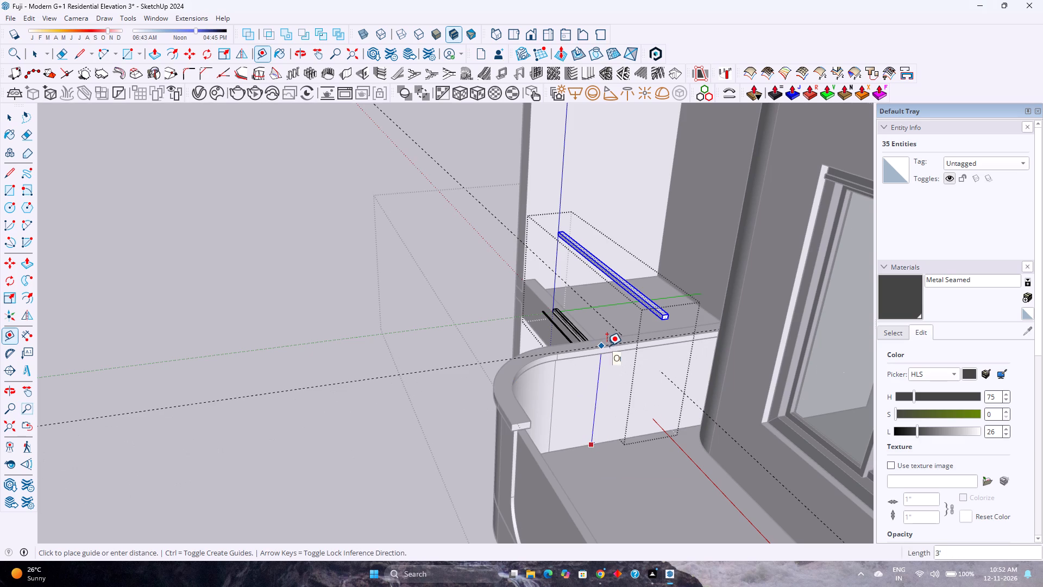
pyautogui.press('Up')
pyautogui.scroll(4, 607, 347)
pyautogui.moveTo(588, 356); pyautogui.dragTo(895, 338, button='middle')
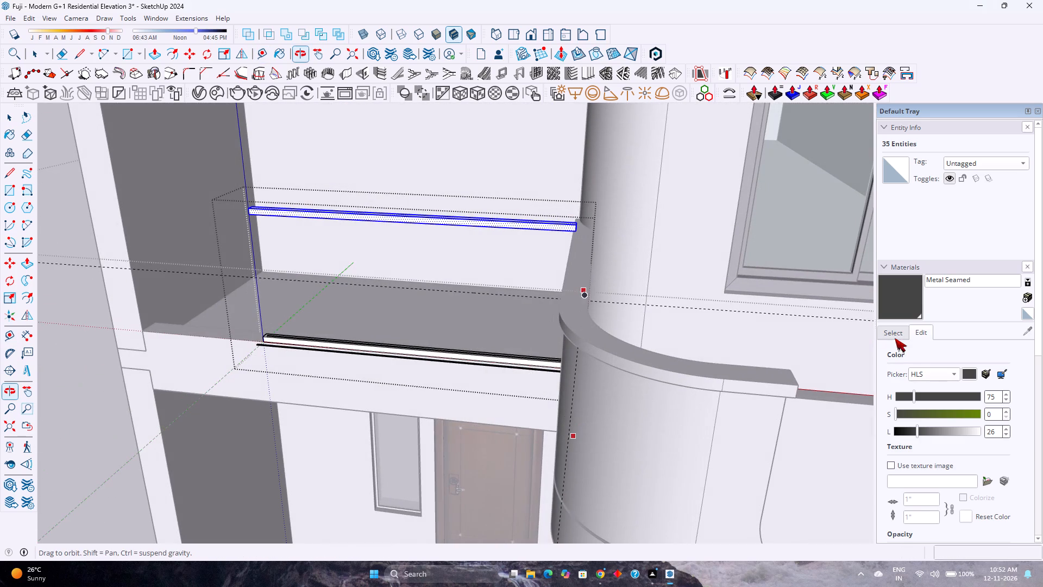
pyautogui.press('Escape')
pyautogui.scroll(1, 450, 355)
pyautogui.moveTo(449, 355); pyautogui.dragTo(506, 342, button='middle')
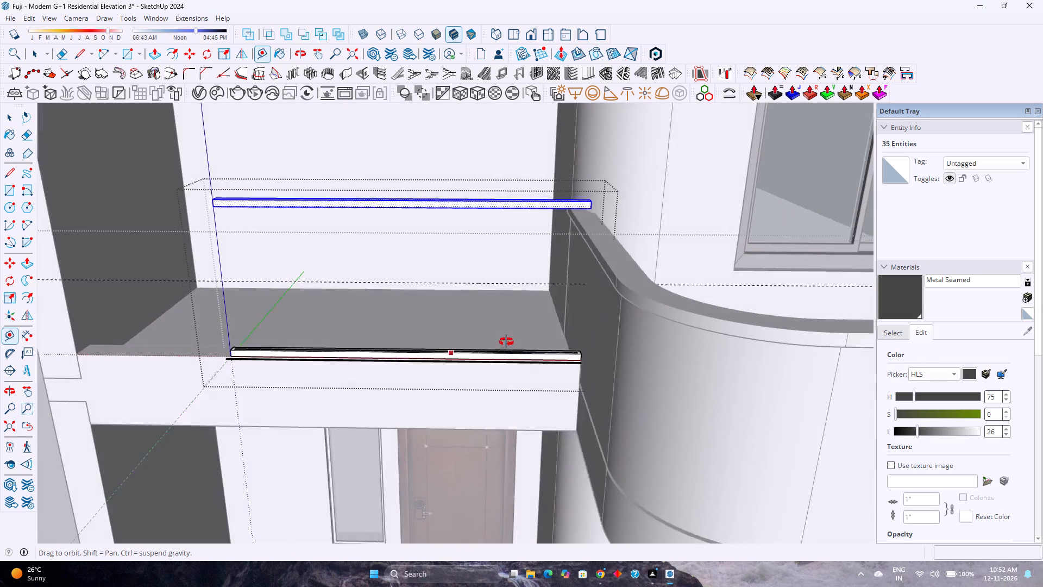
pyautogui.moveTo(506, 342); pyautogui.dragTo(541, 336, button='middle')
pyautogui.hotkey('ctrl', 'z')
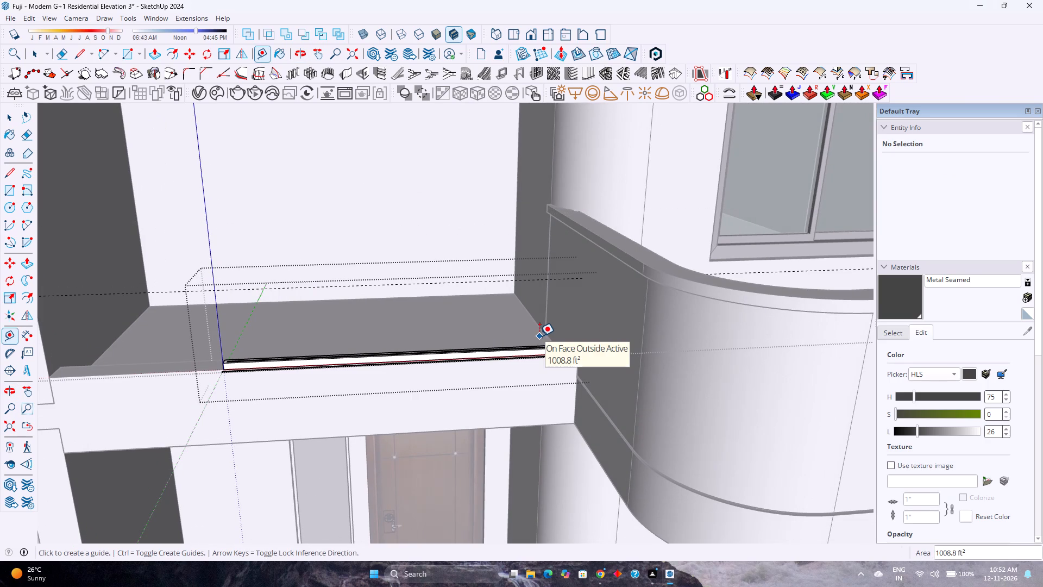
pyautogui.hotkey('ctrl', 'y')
# Select the entire upper grooved strip and move it 6" straight down along the blue axis.
pyautogui.press('space')
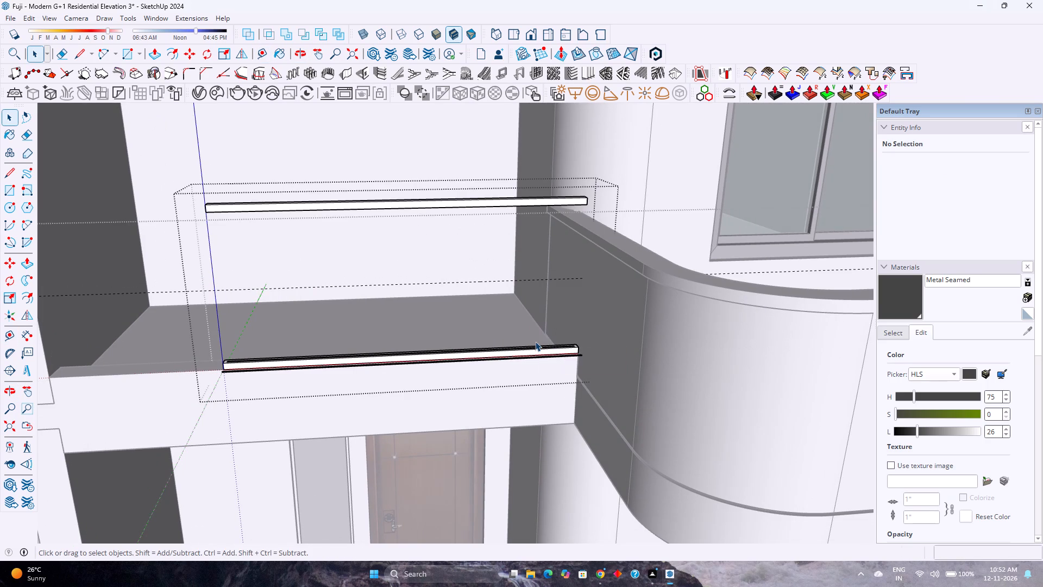
pyautogui.press('Escape')
pyautogui.tripleClick(555, 204)
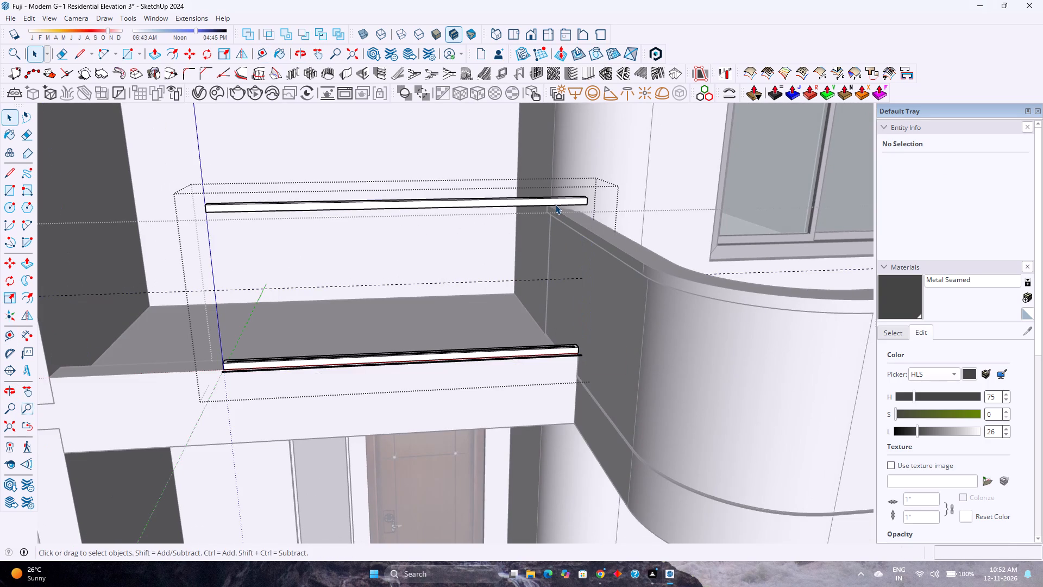
pyautogui.click(555, 204)
pyautogui.press('m')
pyautogui.scroll(4, 586, 216)
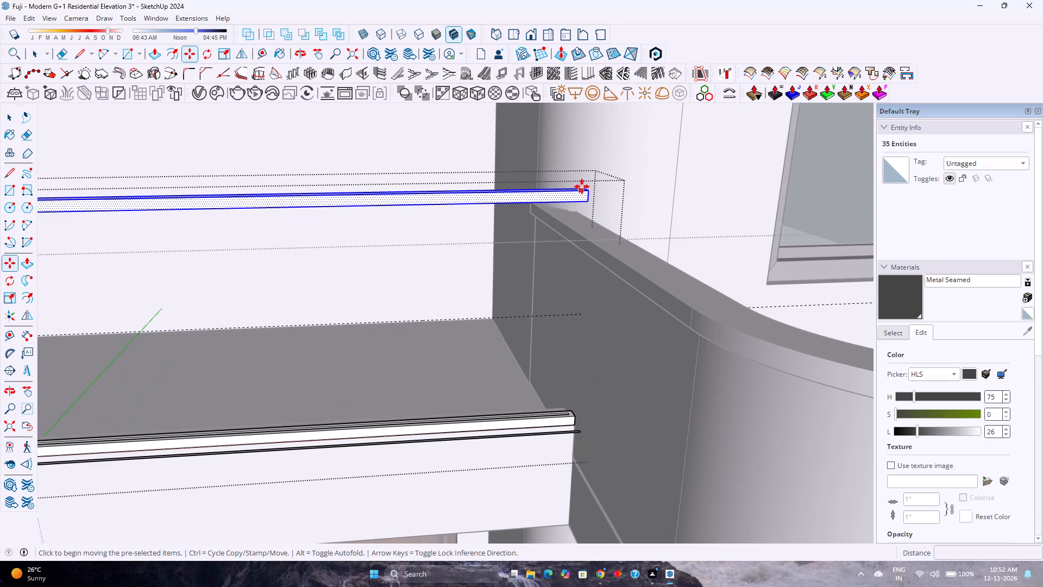
pyautogui.click(587, 190)
pyautogui.press('Up')
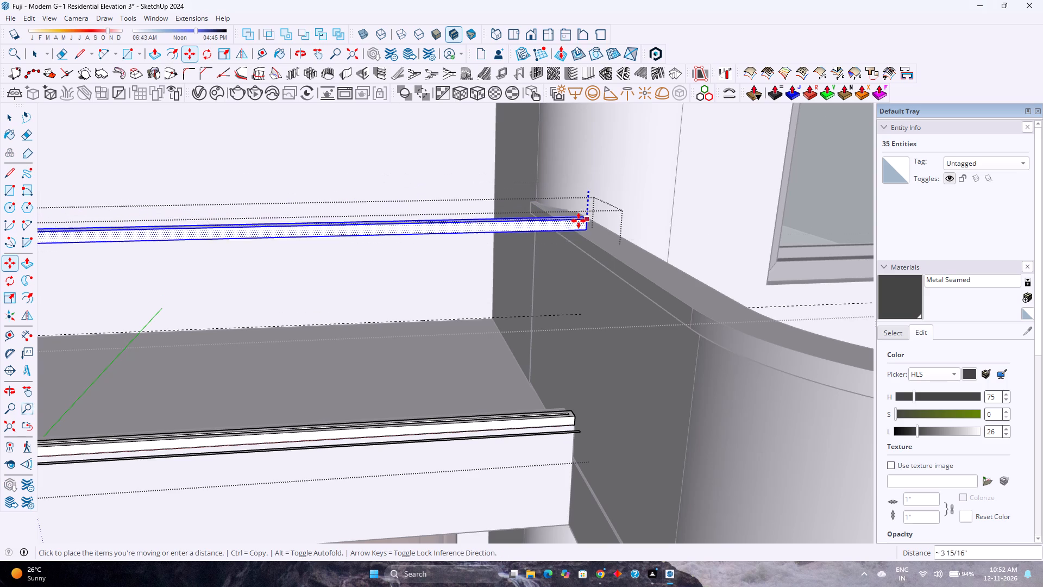
pyautogui.scroll(7, 589, 242)
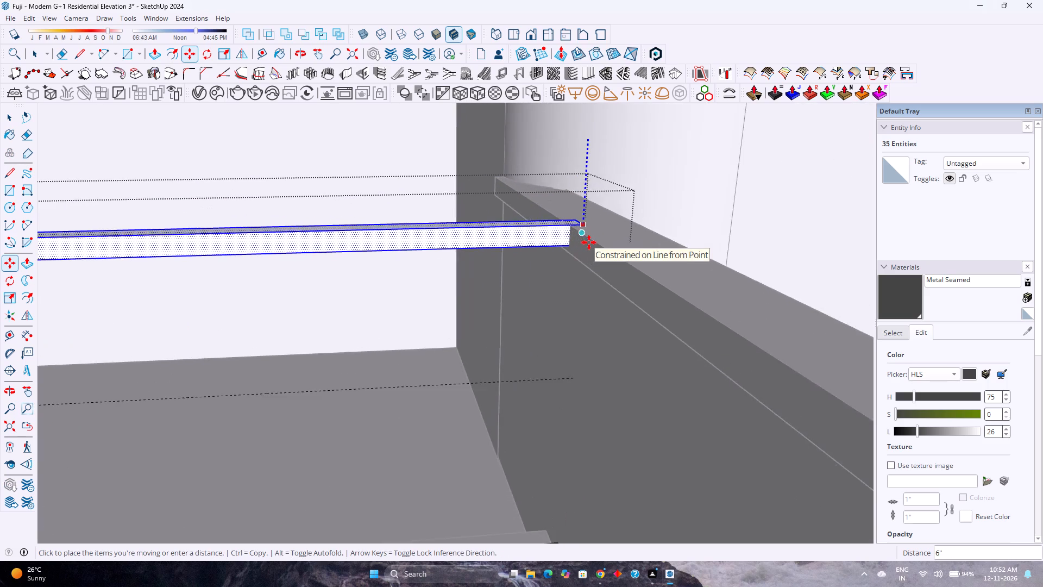
pyautogui.moveTo(589, 242); pyautogui.dragTo(590, 279, button='middle')
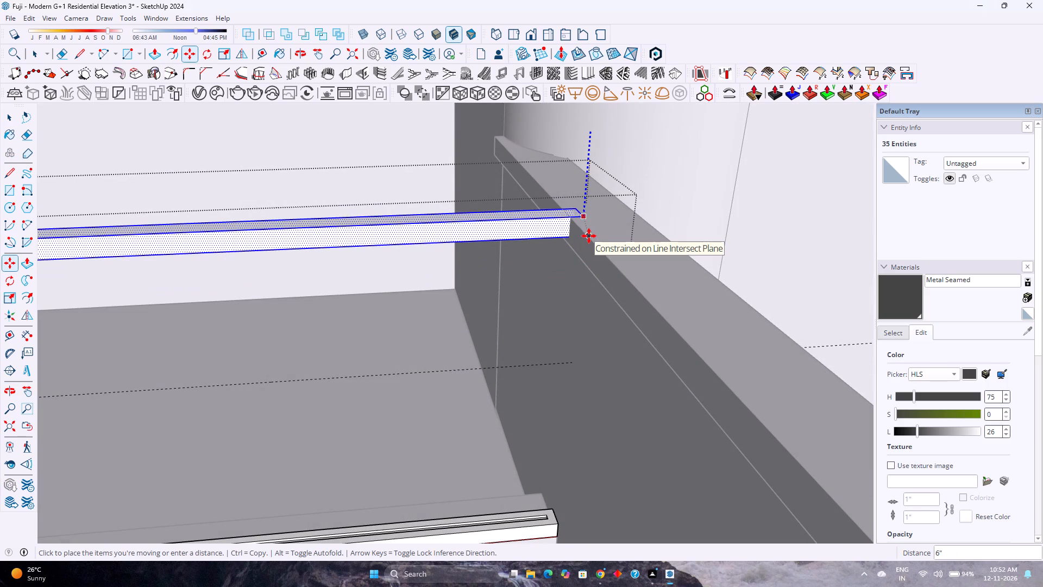
pyautogui.click(589, 236)
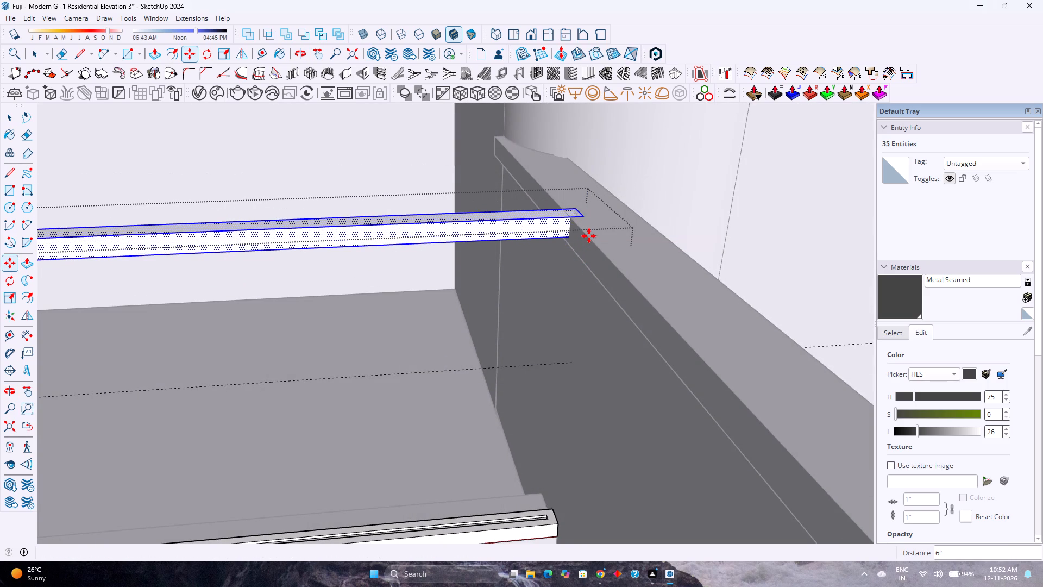
pyautogui.scroll(-16, 589, 236)
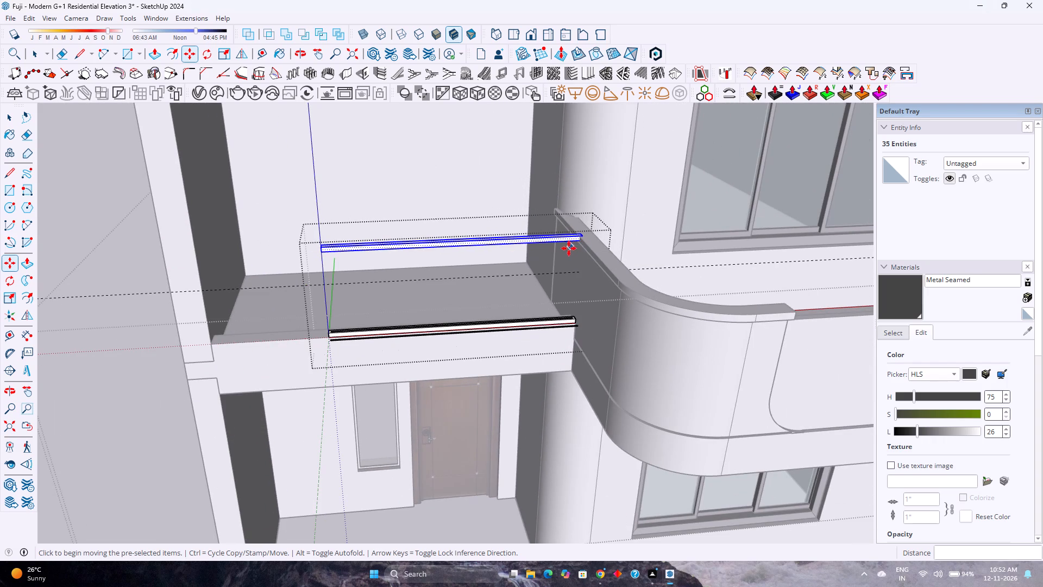
# Paint the narrow face group in front of the bottom strip with Translucent Glass Blue from the Glass and Mirrors collection.
pyautogui.press('space')
pyautogui.scroll(1, 560, 257)
pyautogui.scroll(2, 222, 401)
pyautogui.scroll(3, 297, 359)
pyautogui.moveTo(298, 353); pyautogui.dragTo(306, 436, button='middle')
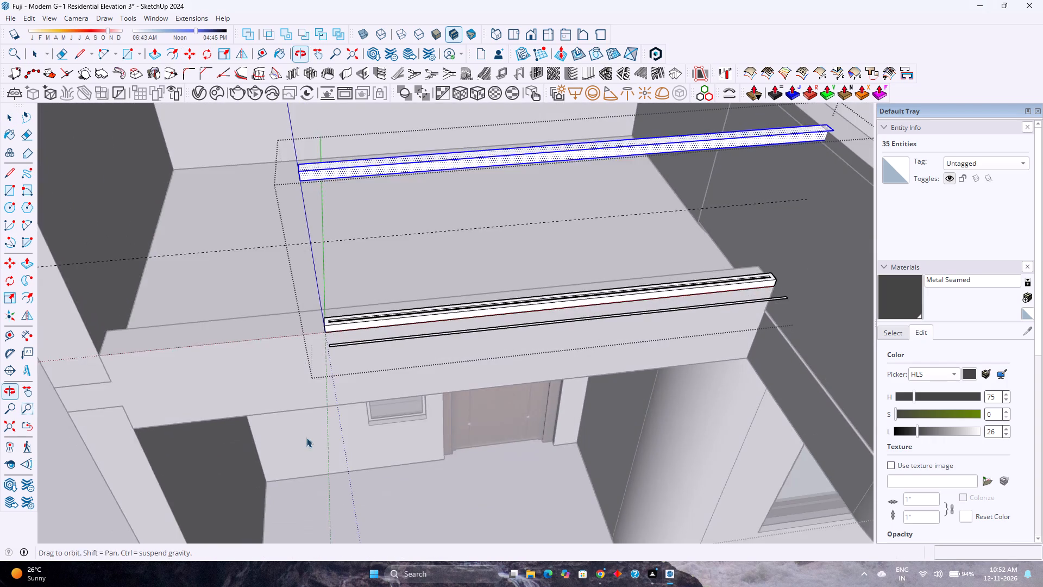
pyautogui.scroll(7, 338, 358)
pyautogui.click(334, 343)
pyautogui.scroll(4, 333, 342)
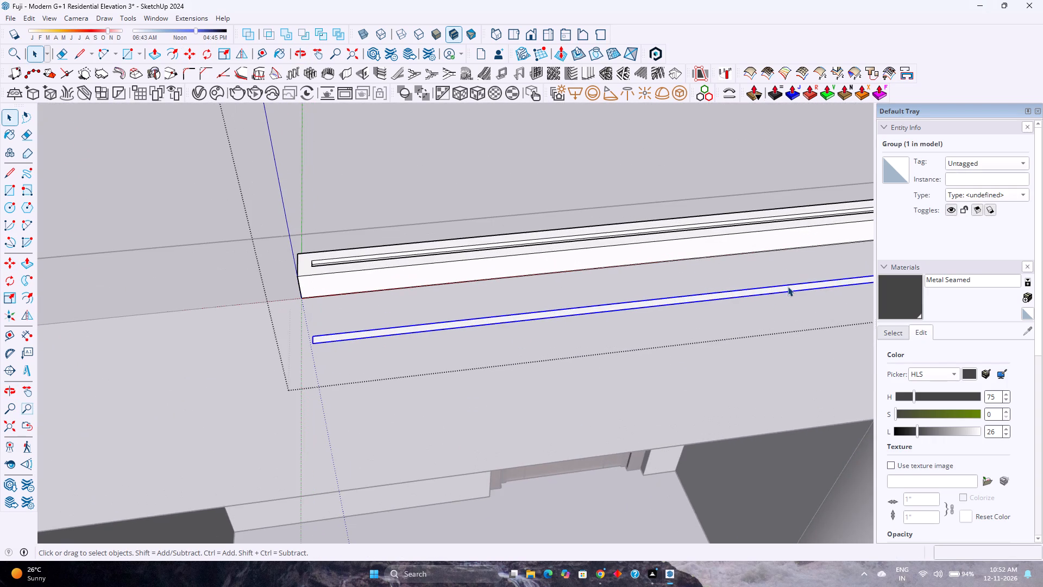
pyautogui.click(891, 328)
pyautogui.click(949, 348)
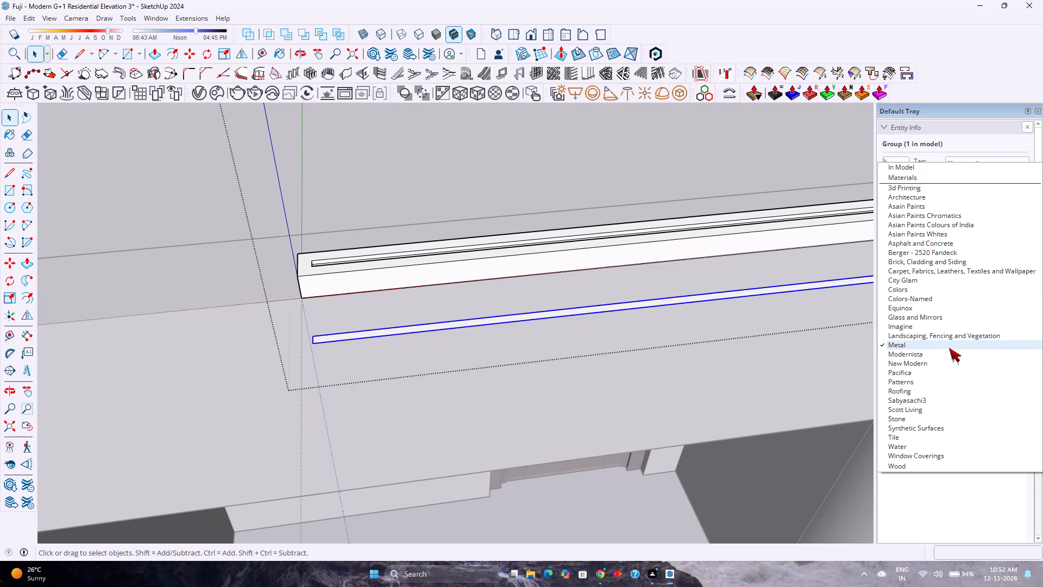
pyautogui.click(907, 310)
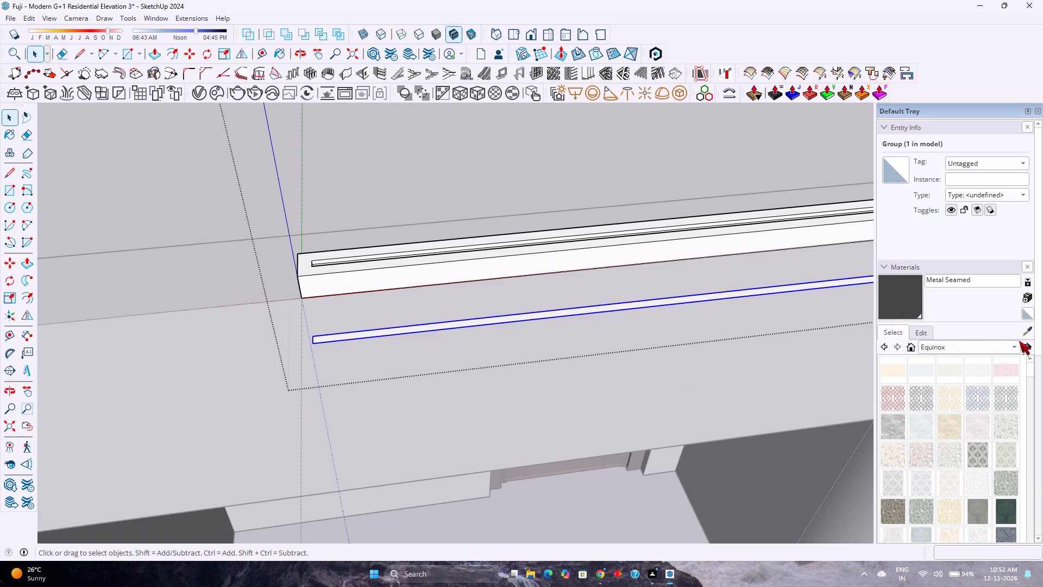
pyautogui.click(941, 341)
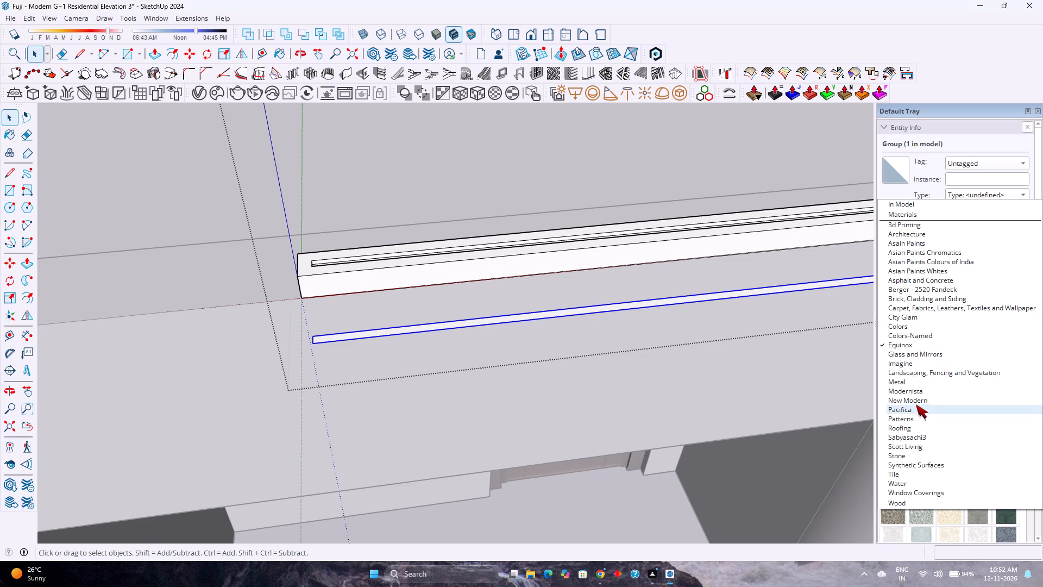
pyautogui.click(908, 355)
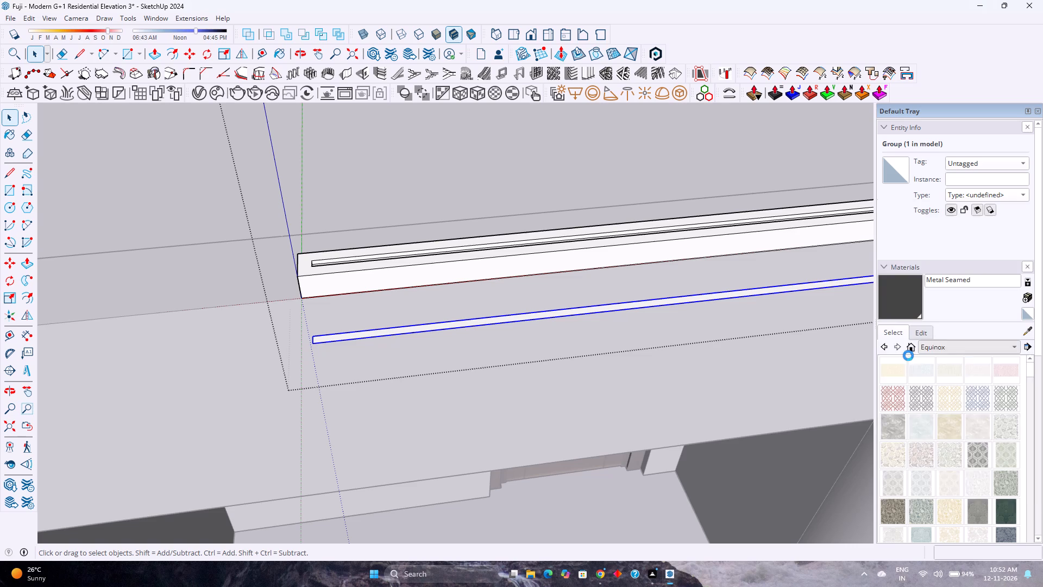
pyautogui.click(972, 373)
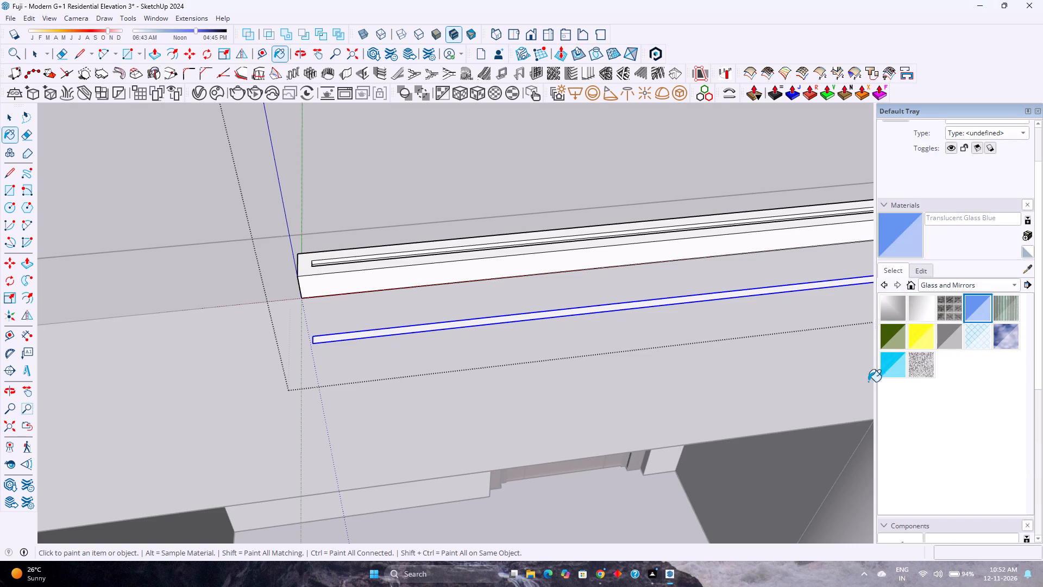
pyautogui.scroll(6, 334, 335)
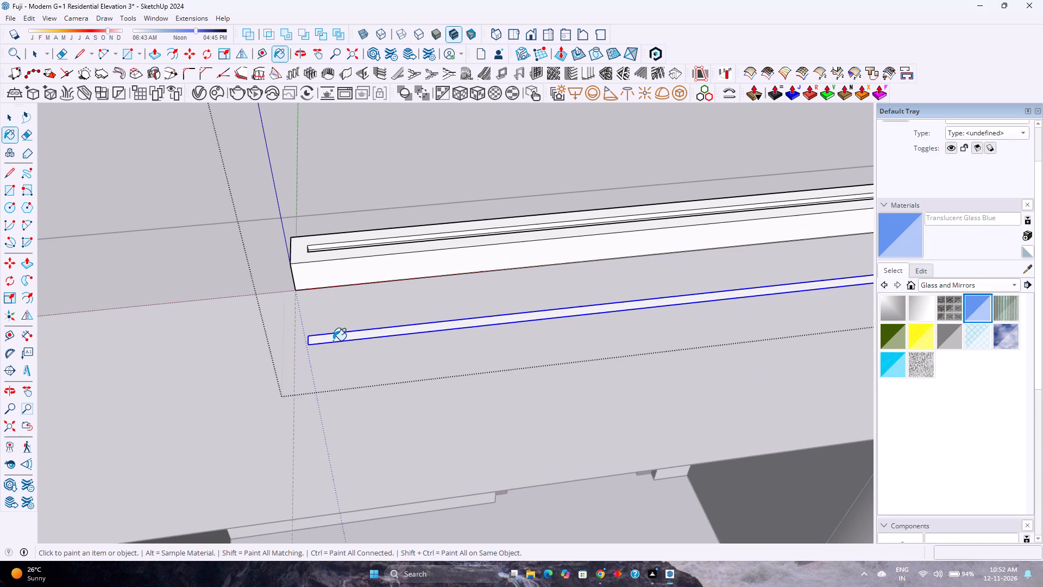
pyautogui.click(333, 340)
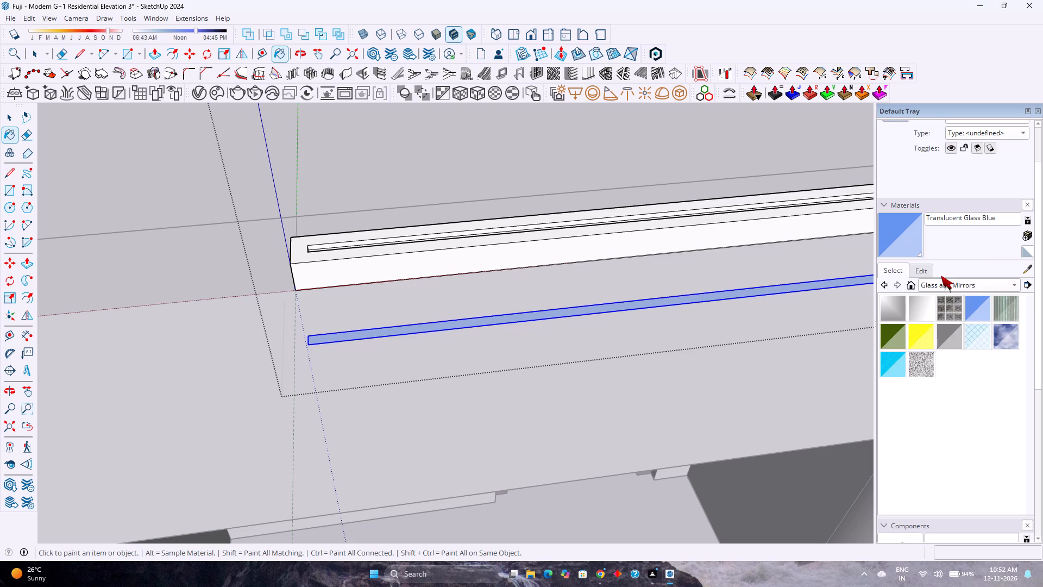
# Adjust the Translucent Glass Blue colour to saturation 43 and lightness 81, and apply it to the narrow face group.
pyautogui.click(918, 271)
pyautogui.moveTo(952, 367); pyautogui.dragTo(963, 372)
pyautogui.moveTo(960, 353); pyautogui.dragTo(930, 358)
pyautogui.click(458, 325)
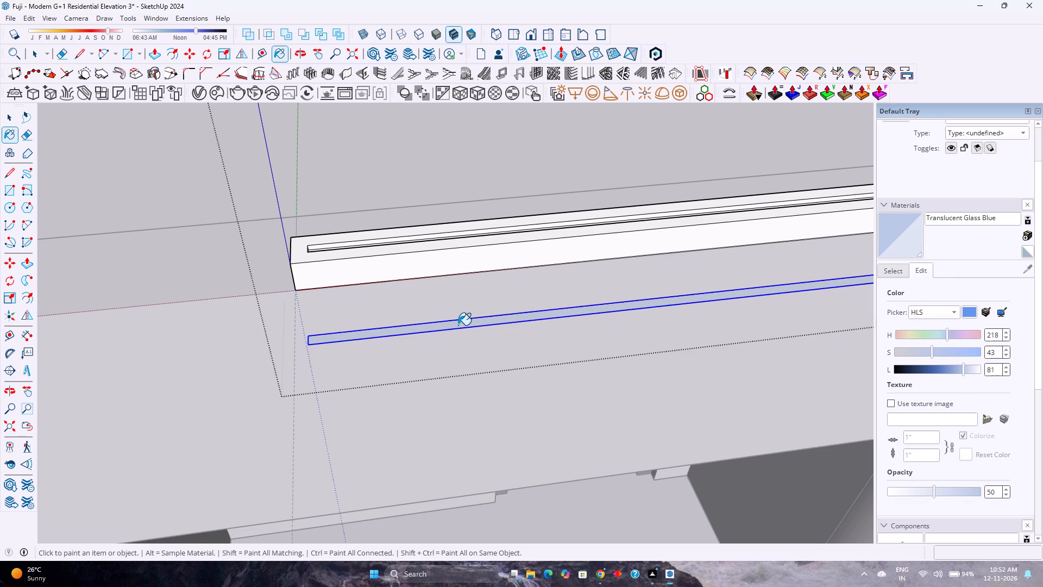
pyautogui.press('space')
# Move the glass face group from its front corner about 6" onto the matching floor corner of the bottom strip's groove.
pyautogui.scroll(5, 419, 324)
pyautogui.moveTo(394, 339); pyautogui.dragTo(419, 382, button='middle')
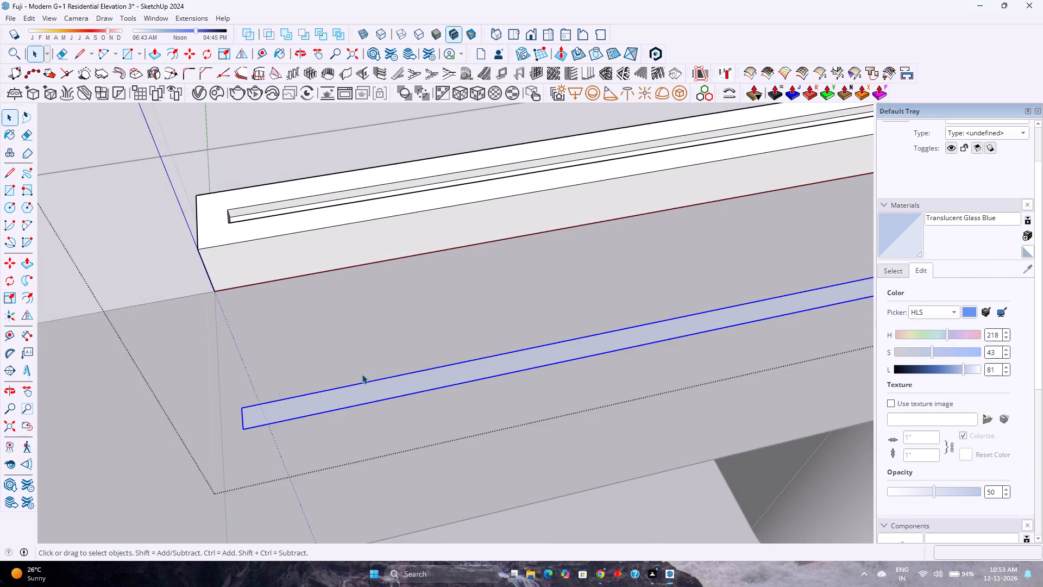
pyautogui.press('m')
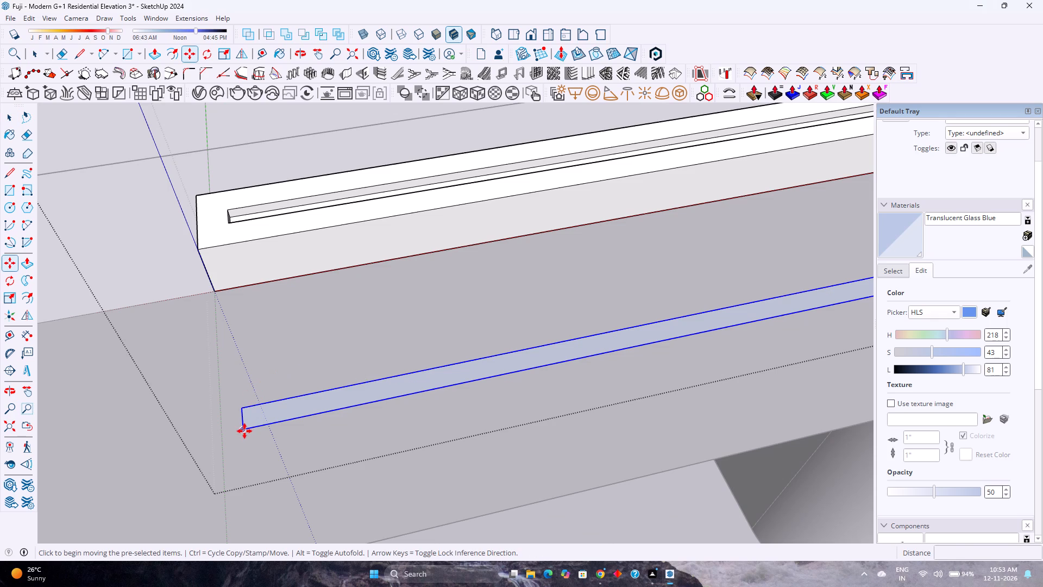
pyautogui.click(243, 431)
pyautogui.scroll(8, 242, 220)
pyautogui.moveTo(238, 217); pyautogui.dragTo(242, 235, button='middle')
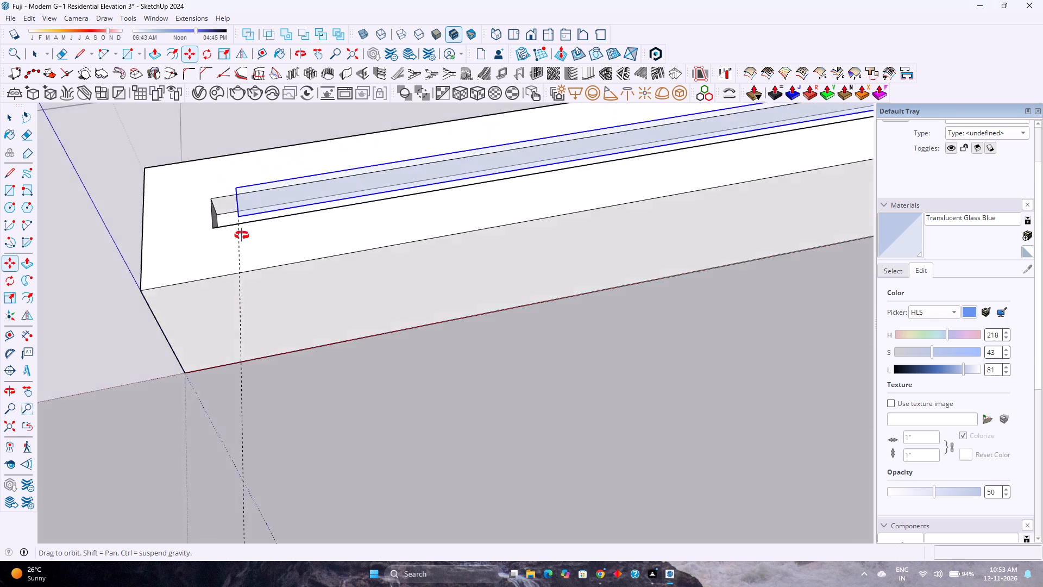
pyautogui.moveTo(242, 235); pyautogui.dragTo(230, 344, button='middle')
pyautogui.middleClick(230, 344)
pyautogui.middleClick(230, 344)
pyautogui.scroll(3, 544, 169)
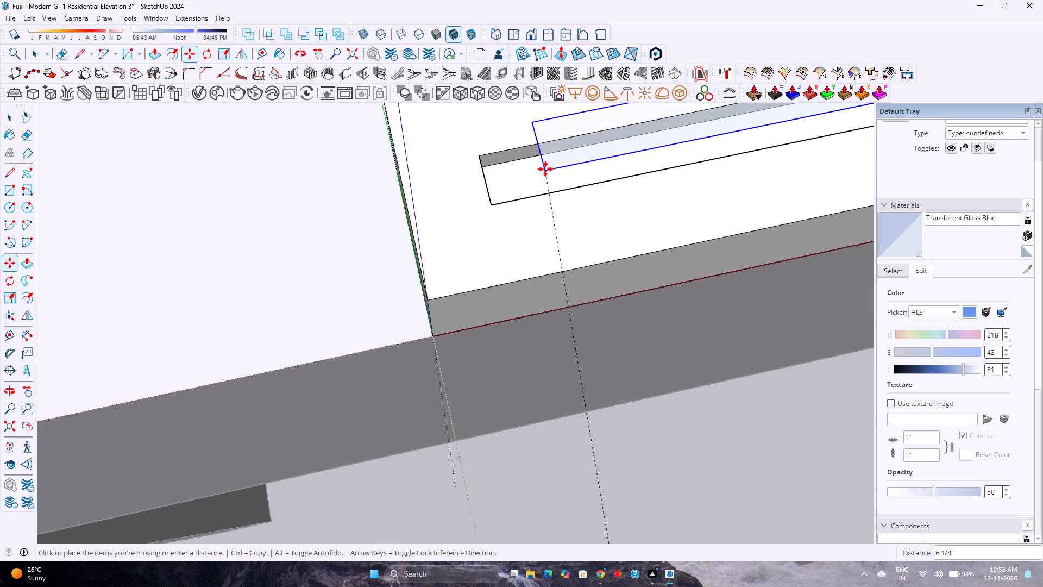
pyautogui.moveTo(546, 169); pyautogui.dragTo(324, 339, button='middle')
pyautogui.moveTo(479, 177); pyautogui.dragTo(471, 182, button='right')
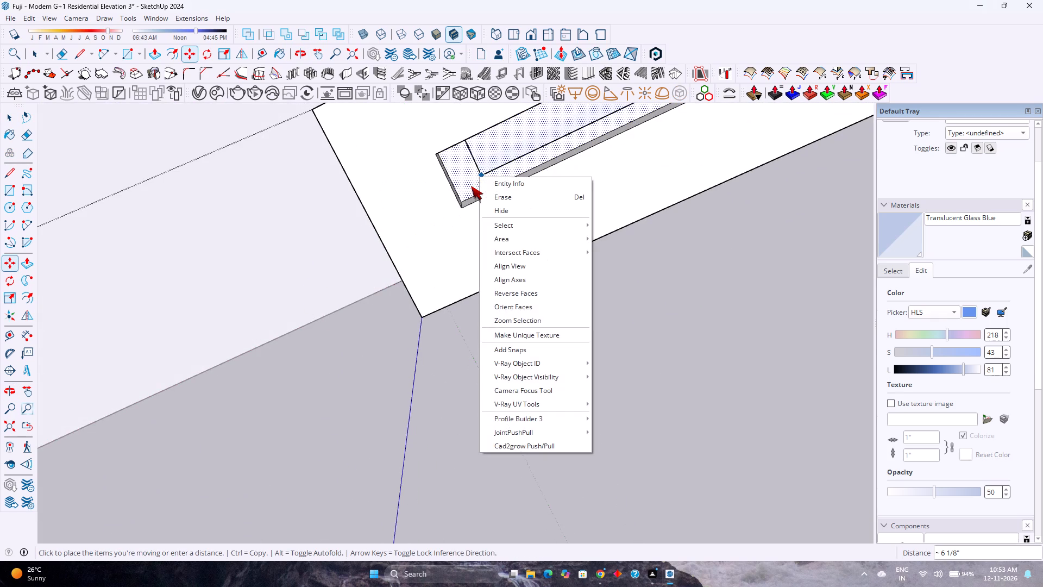
pyautogui.press('Escape')
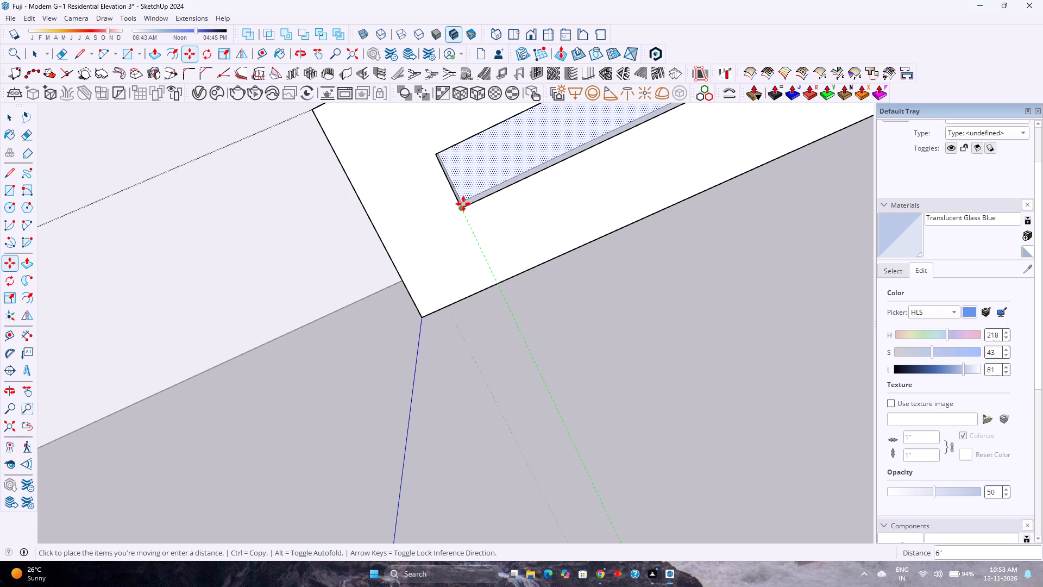
pyautogui.scroll(14, 463, 204)
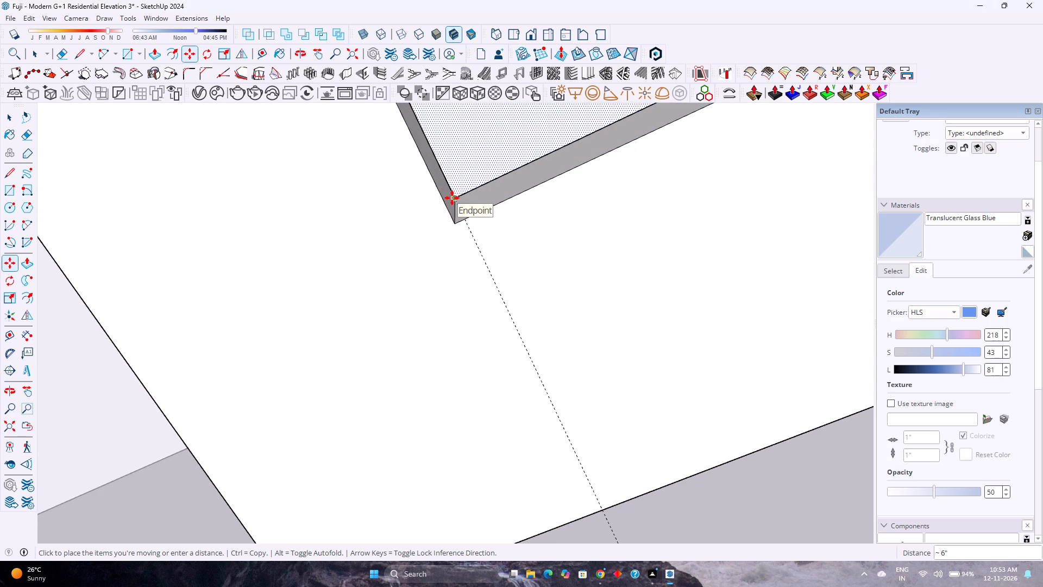
pyautogui.click(452, 198)
# Open the glass group and Push/Pull its face 2' 3 1/2" up into the upper strip's groove, then leave the group.
pyautogui.scroll(-5, 489, 250)
pyautogui.moveTo(515, 380); pyautogui.dragTo(374, 254, button='middle')
pyautogui.scroll(-7, 371, 228)
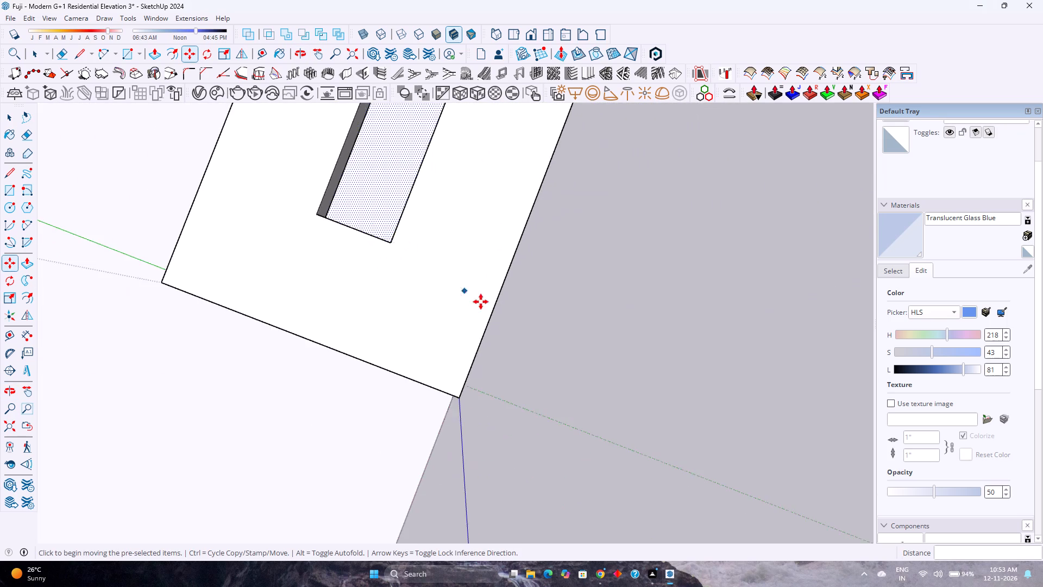
pyautogui.moveTo(477, 302); pyautogui.dragTo(247, 184, button='middle')
pyautogui.scroll(3, 492, 246)
pyautogui.press('space')
pyautogui.doubleClick(470, 188)
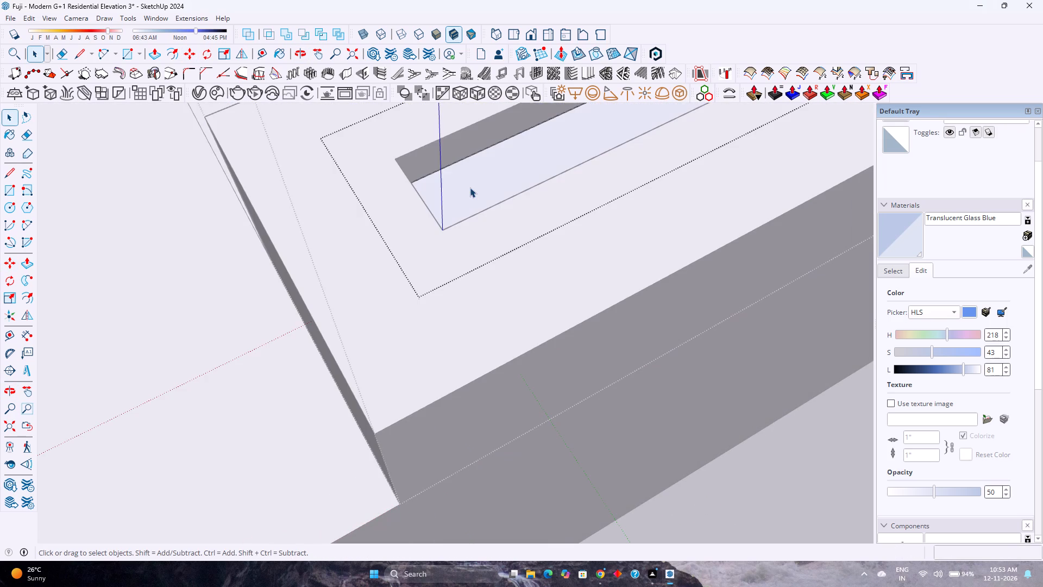
pyautogui.press('p')
pyautogui.click(471, 189)
pyautogui.scroll(-6, 466, 159)
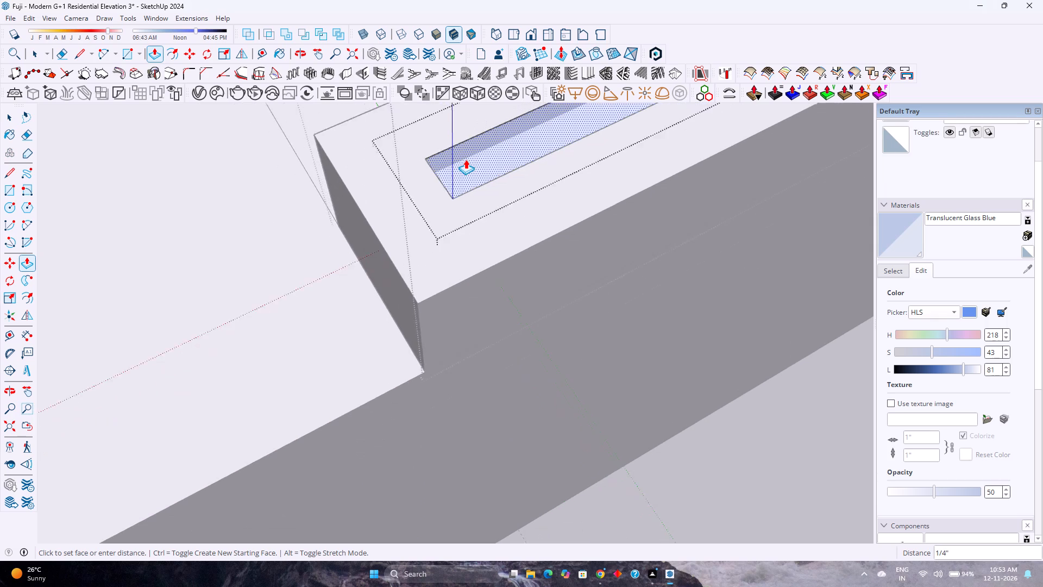
pyautogui.scroll(-4, 466, 159)
pyautogui.keyDown('shift'); pyautogui.moveTo(459, 163); pyautogui.dragTo(493, 348, button='middle'); pyautogui.keyUp('shift')
pyautogui.moveTo(493, 344); pyautogui.dragTo(441, 222, button='middle')
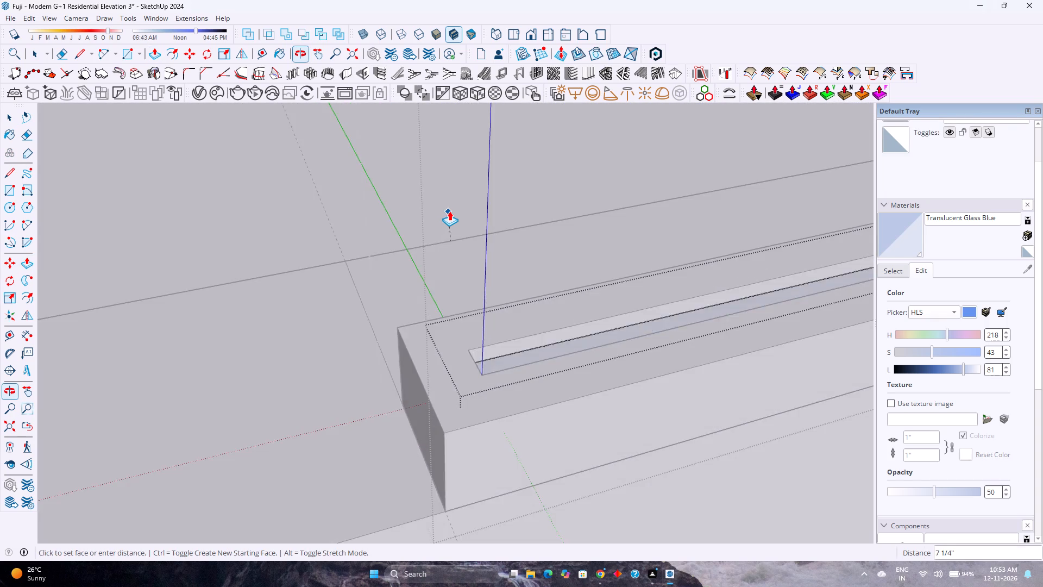
pyautogui.scroll(-8, 449, 211)
pyautogui.keyDown('shift'); pyautogui.moveTo(491, 218); pyautogui.dragTo(513, 396, button='middle'); pyautogui.keyUp('shift')
pyautogui.moveTo(510, 390); pyautogui.dragTo(497, 319, button='middle')
pyautogui.scroll(-2, 506, 298)
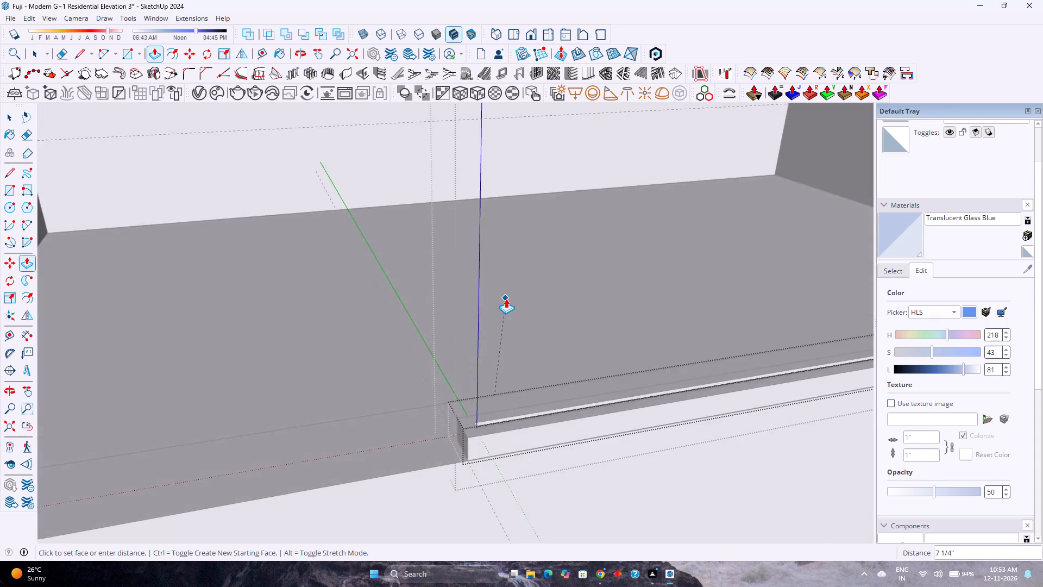
pyautogui.scroll(-2, 506, 298)
pyautogui.keyDown('shift'); pyautogui.moveTo(539, 244); pyautogui.dragTo(484, 400, button='middle'); pyautogui.keyUp('shift')
pyautogui.scroll(3, 364, 444)
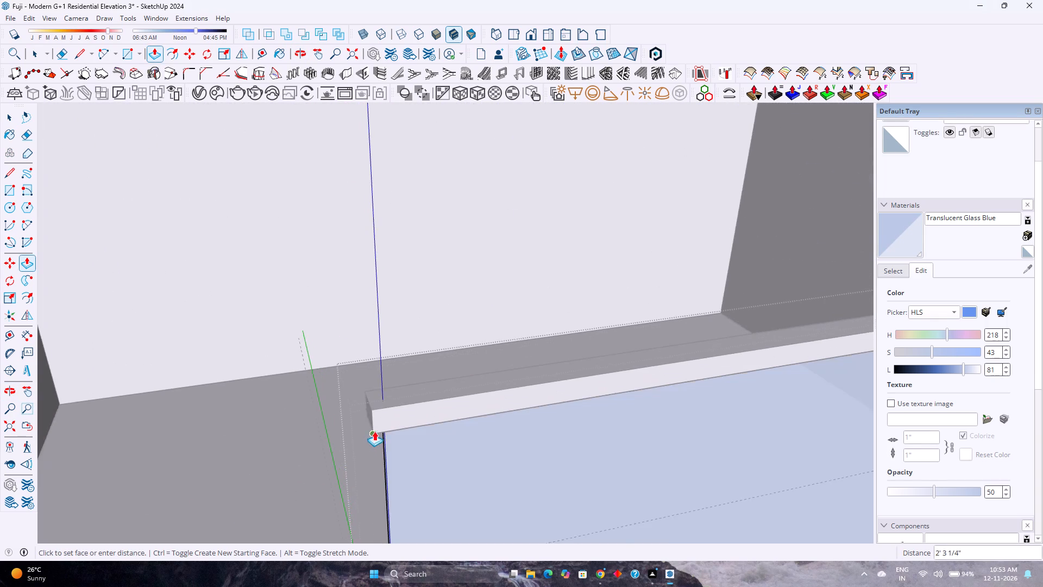
pyautogui.scroll(1, 374, 431)
pyautogui.moveTo(375, 430); pyautogui.dragTo(319, 328, button='middle')
pyautogui.scroll(1, 332, 359)
pyautogui.scroll(5, 424, 490)
pyautogui.scroll(-5, 423, 466)
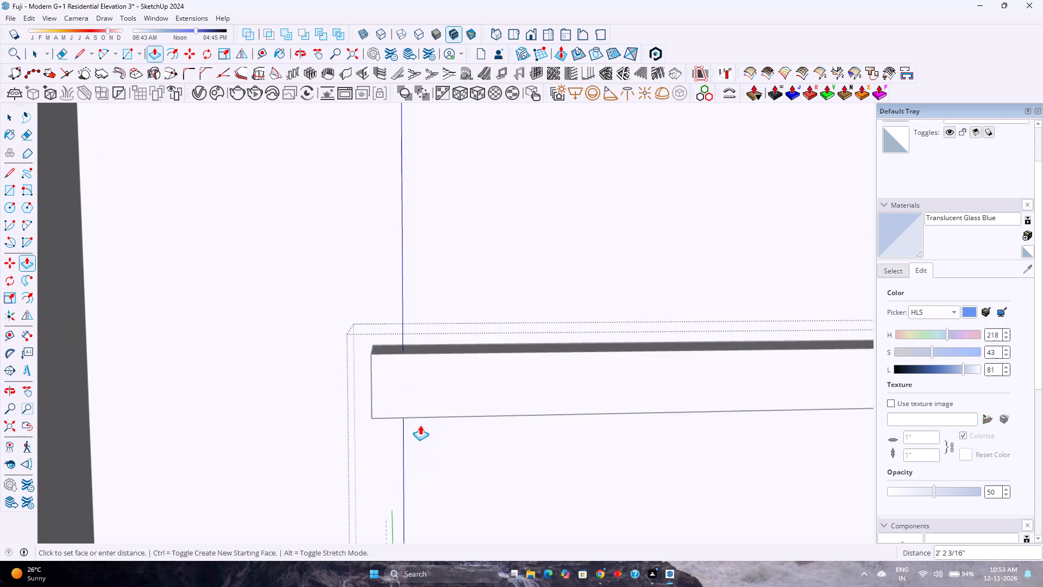
pyautogui.moveTo(416, 411); pyautogui.dragTo(301, 320, button='middle')
pyautogui.scroll(1, 451, 409)
pyautogui.moveTo(451, 408); pyautogui.dragTo(310, 333, button='middle')
pyautogui.scroll(5, 489, 439)
pyautogui.moveTo(500, 439); pyautogui.dragTo(345, 445, button='middle')
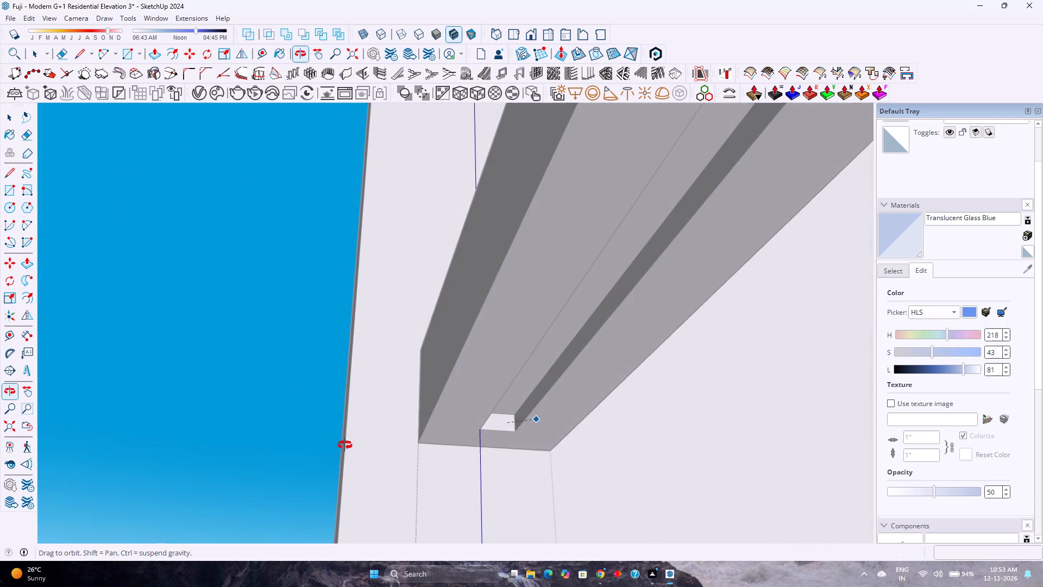
pyautogui.moveTo(345, 445); pyautogui.dragTo(345, 446, button='middle')
pyautogui.scroll(3, 494, 447)
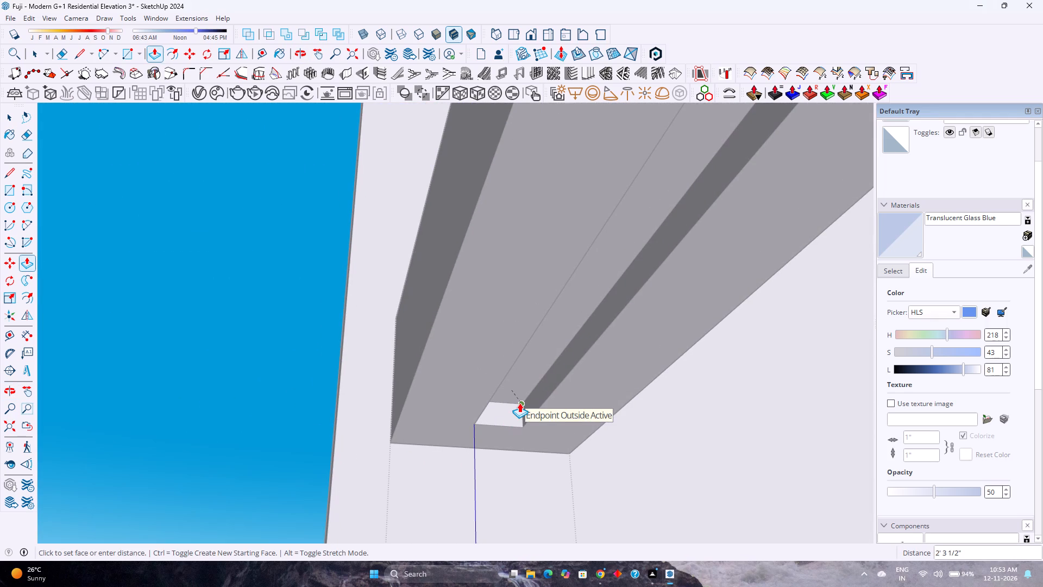
pyautogui.press('Up')
pyautogui.click(519, 402)
pyautogui.scroll(-2, 443, 407)
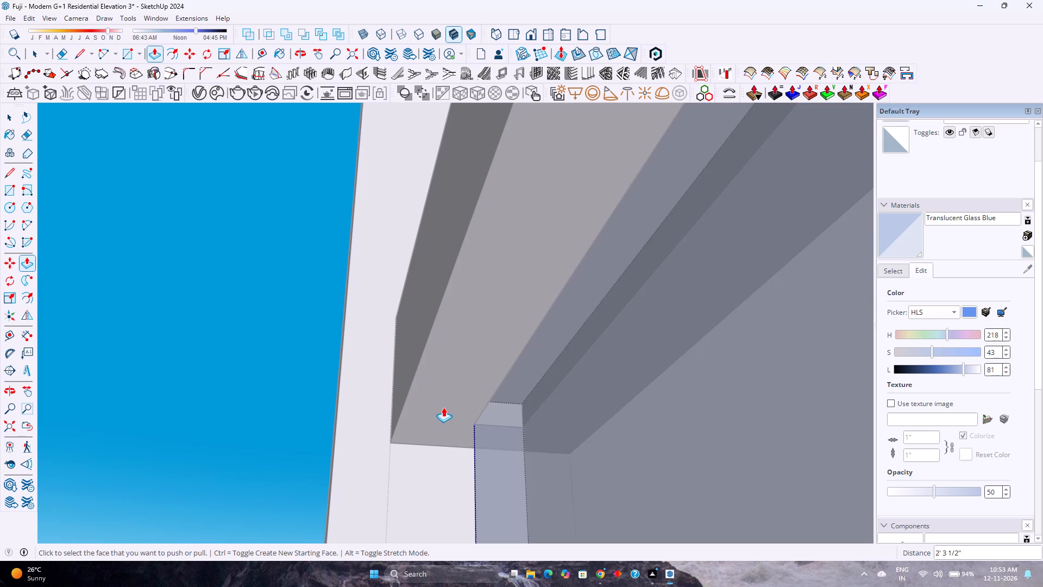
pyautogui.moveTo(443, 407); pyautogui.dragTo(661, 490, button='middle')
pyautogui.press('space')
pyautogui.scroll(-5, 370, 300)
pyautogui.press('Escape')
# Examine the assembled glass railing and its far end joint against the curved balcony parapet.
pyautogui.scroll(-2, 372, 303)
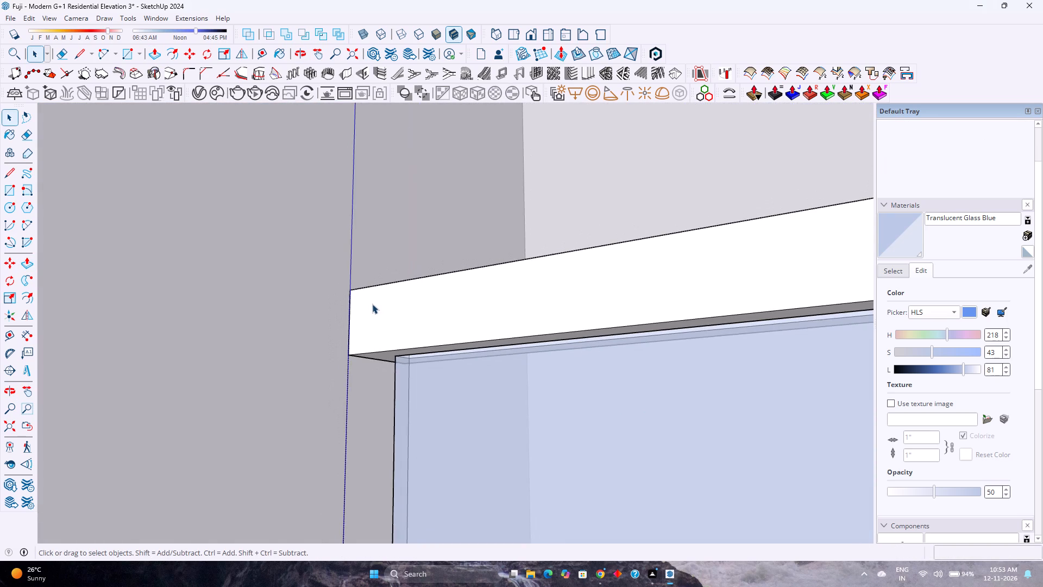
pyautogui.scroll(-4, 372, 304)
pyautogui.moveTo(374, 307); pyautogui.dragTo(483, 430, button='middle')
pyautogui.scroll(-6, 463, 397)
pyautogui.moveTo(384, 379); pyautogui.dragTo(486, 381, button='middle')
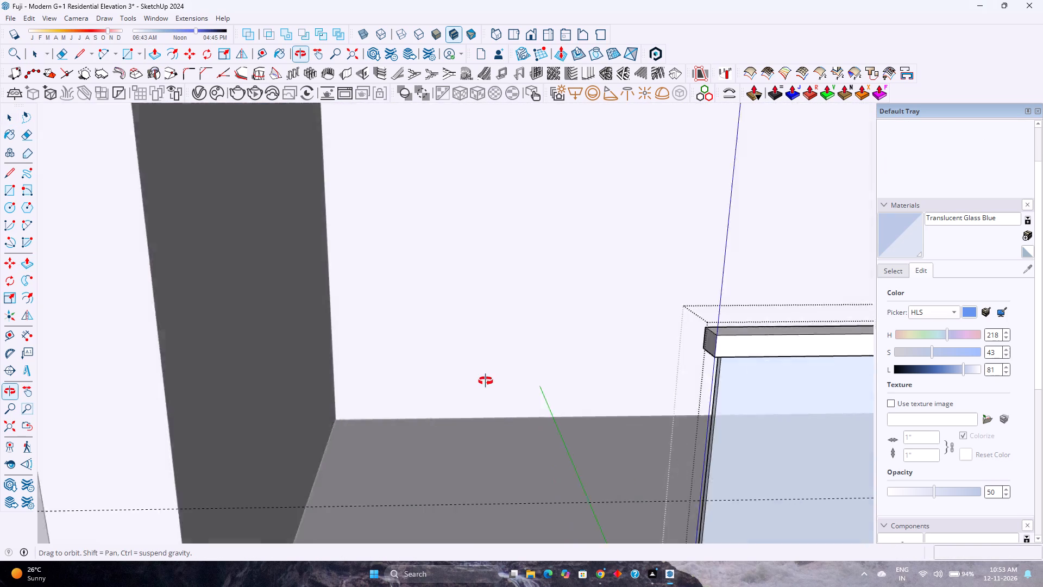
pyautogui.moveTo(486, 381); pyautogui.dragTo(518, 371, button='middle')
pyautogui.keyDown('shift'); pyautogui.moveTo(562, 361); pyautogui.dragTo(406, 360, button='middle'); pyautogui.keyUp('shift')
pyautogui.scroll(-3, 491, 368)
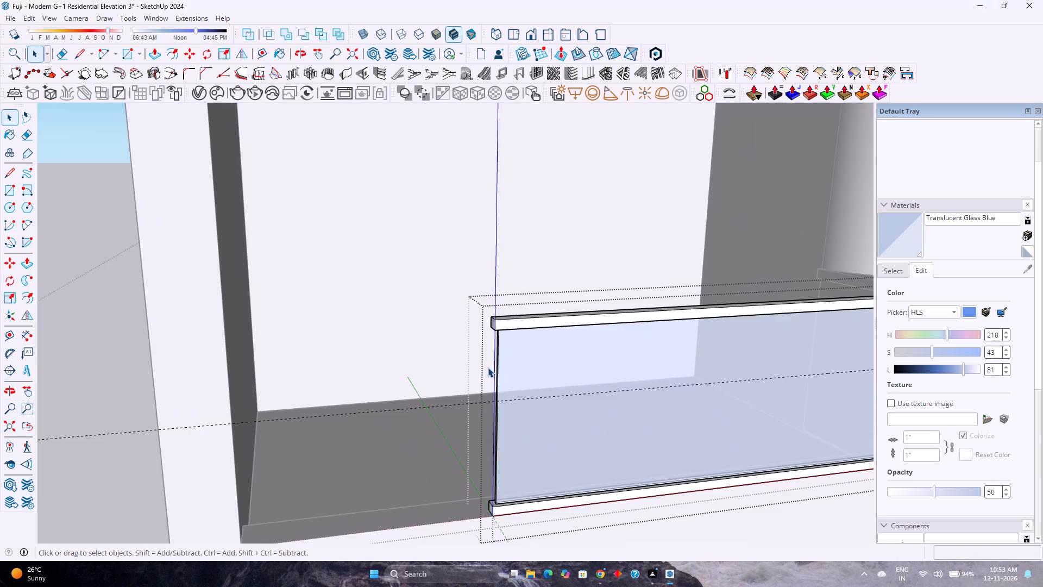
pyautogui.scroll(-7, 488, 367)
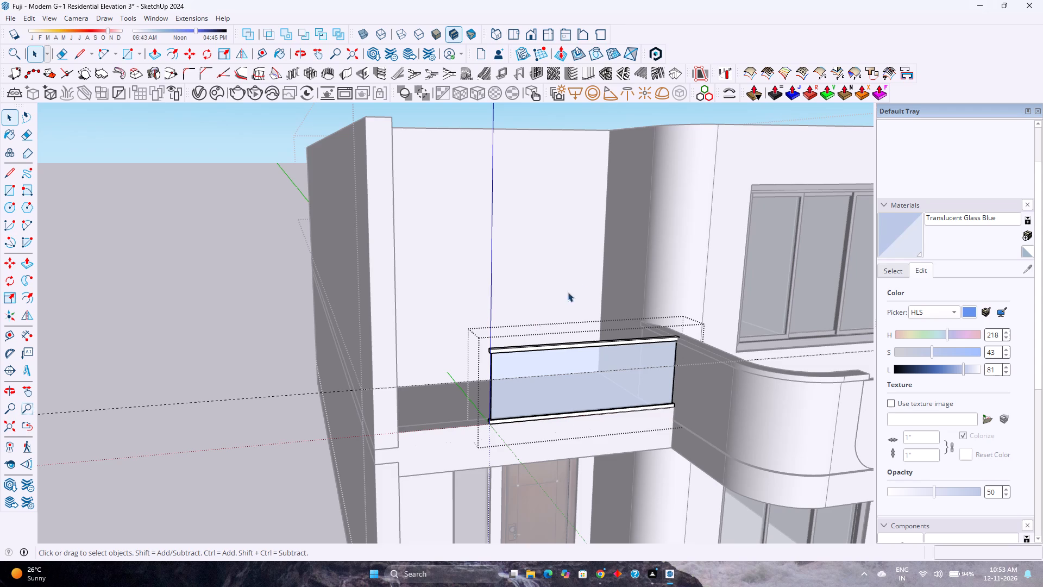
pyautogui.scroll(9, 671, 337)
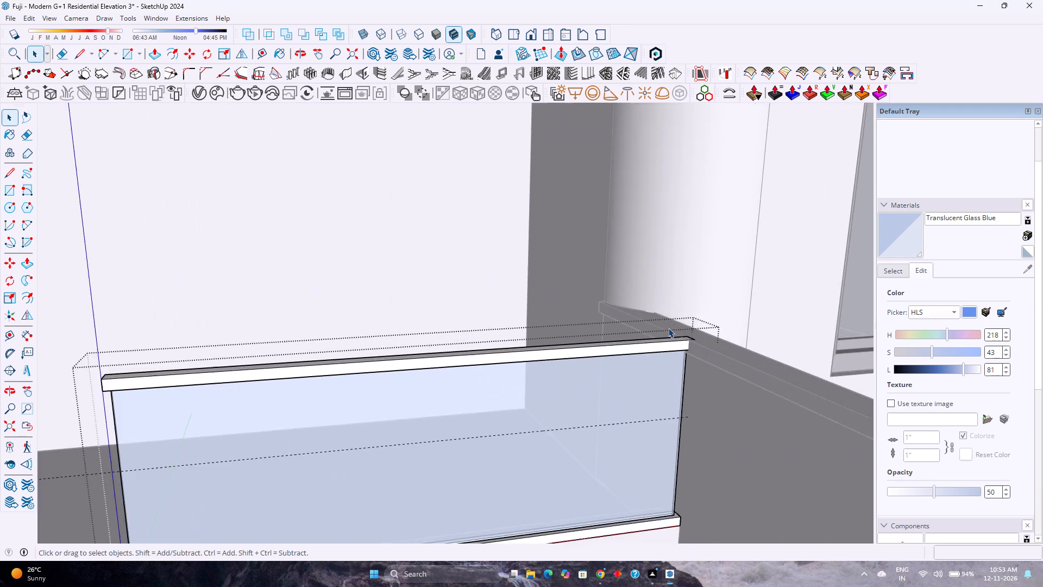
pyautogui.scroll(6, 668, 328)
pyautogui.scroll(1, 699, 388)
pyautogui.moveTo(697, 388); pyautogui.dragTo(599, 312, button='middle')
pyautogui.moveTo(598, 310); pyautogui.dragTo(584, 292, button='middle')
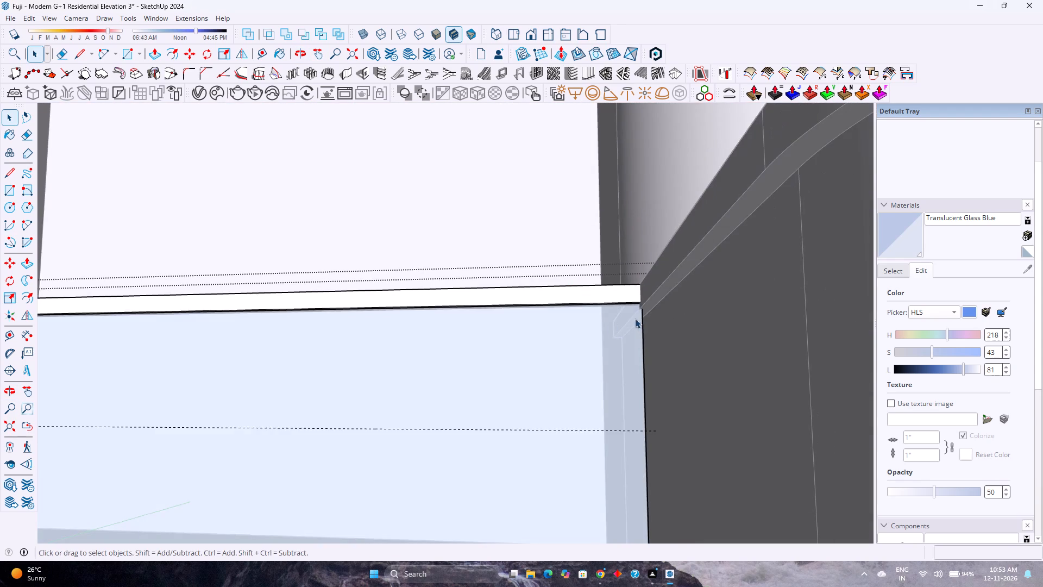
pyautogui.scroll(16, 635, 319)
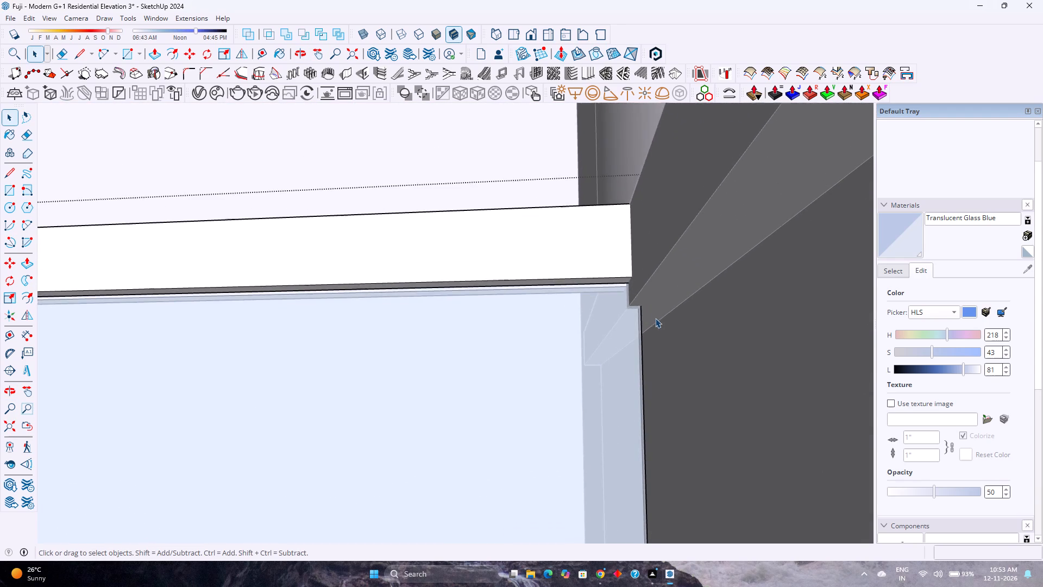
pyautogui.scroll(10, 655, 318)
pyautogui.moveTo(651, 319); pyautogui.dragTo(676, 335, button='middle')
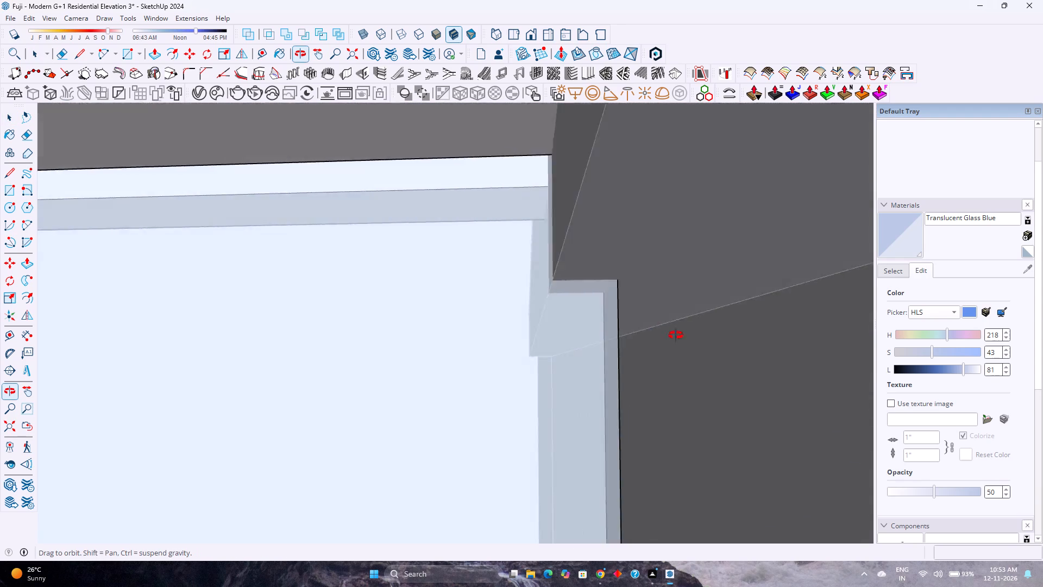
pyautogui.moveTo(676, 335); pyautogui.dragTo(725, 362, button='middle')
pyautogui.scroll(-17, 679, 348)
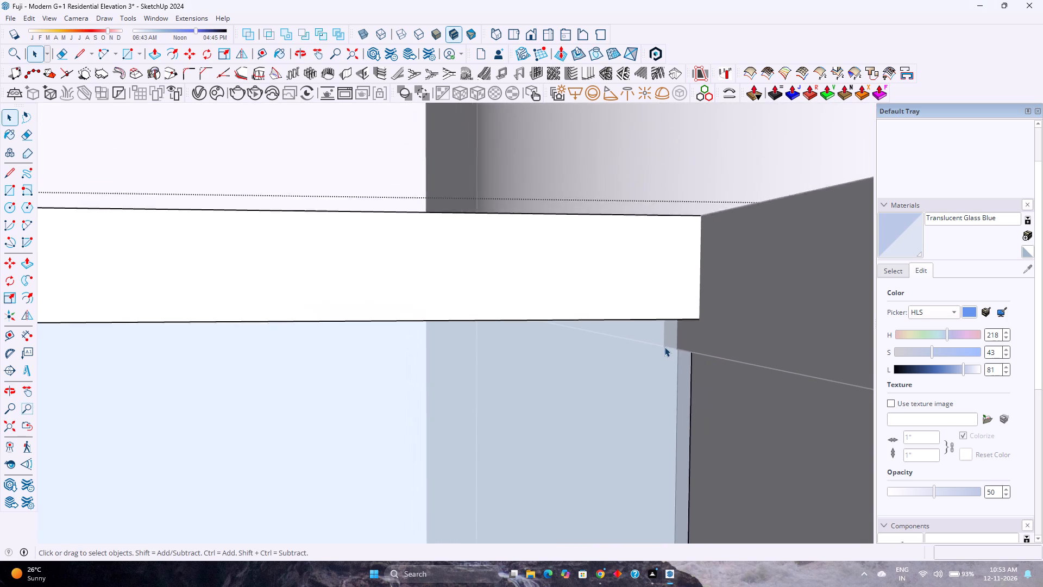
pyautogui.scroll(-6, 664, 347)
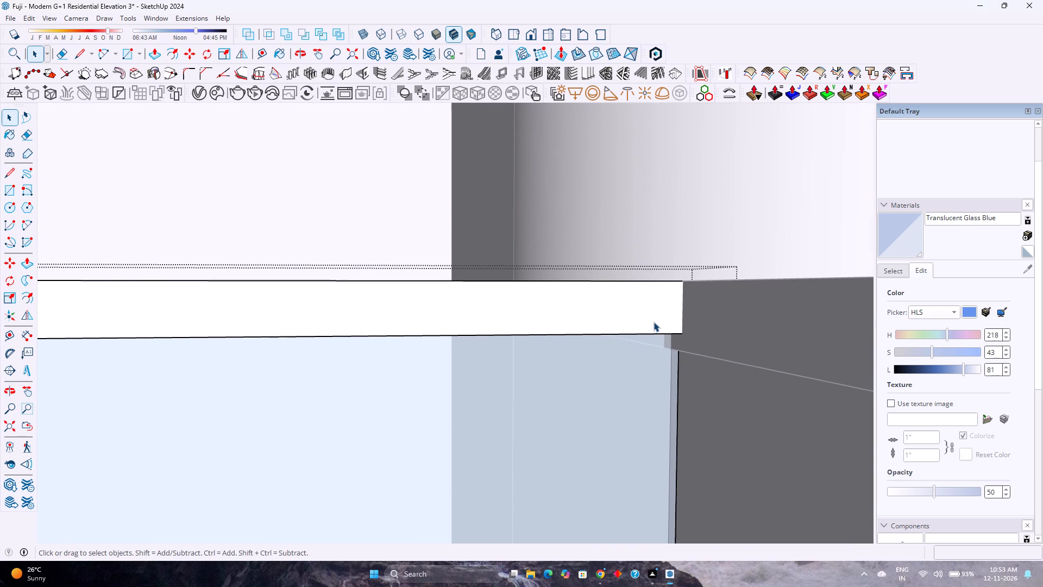
pyautogui.scroll(-11, 654, 322)
pyautogui.moveTo(657, 317); pyautogui.dragTo(713, 417, button='middle')
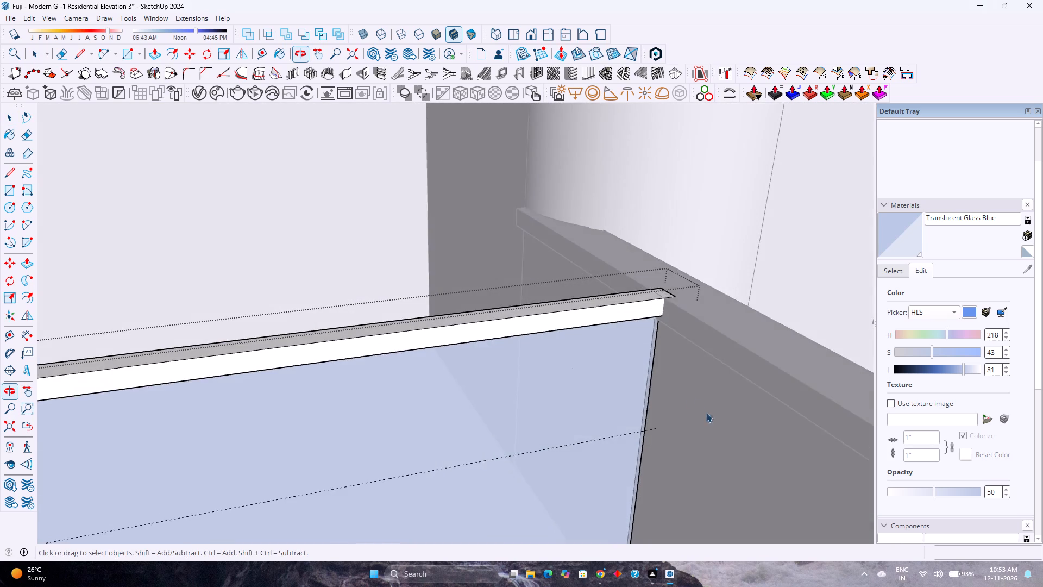
pyautogui.scroll(-11, 665, 368)
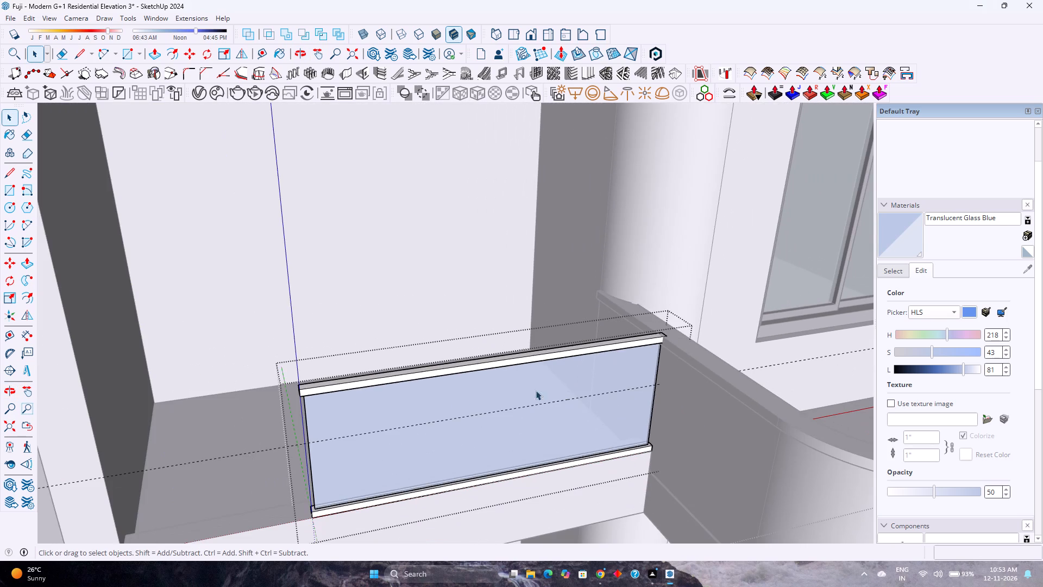
pyautogui.scroll(4, 447, 395)
pyautogui.scroll(-6, 441, 389)
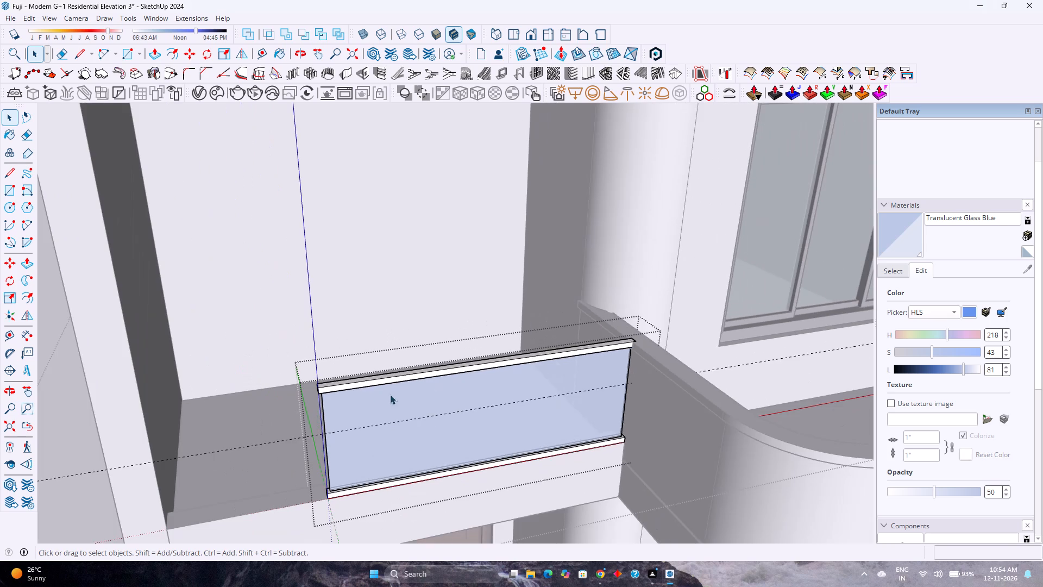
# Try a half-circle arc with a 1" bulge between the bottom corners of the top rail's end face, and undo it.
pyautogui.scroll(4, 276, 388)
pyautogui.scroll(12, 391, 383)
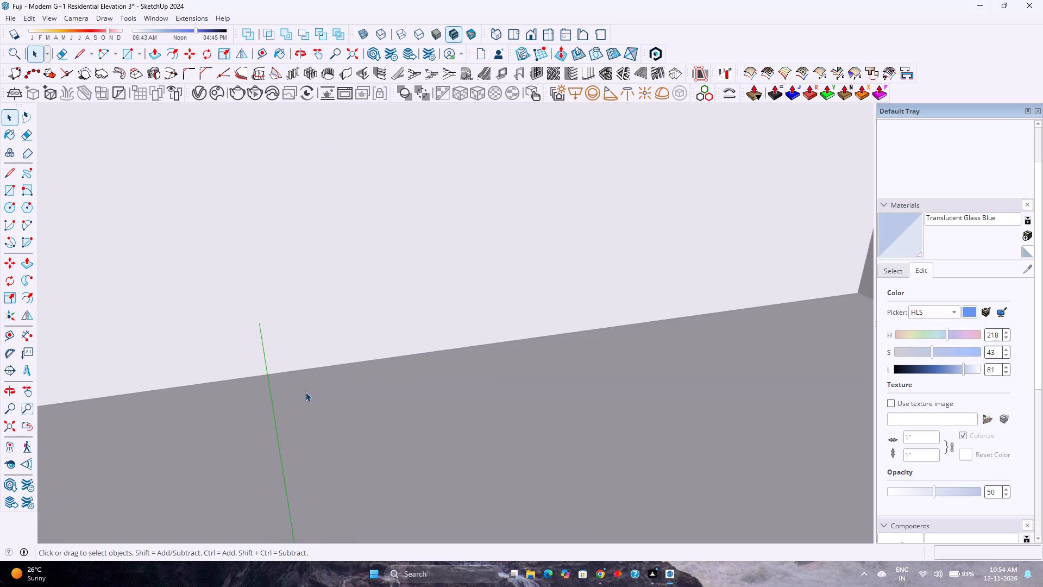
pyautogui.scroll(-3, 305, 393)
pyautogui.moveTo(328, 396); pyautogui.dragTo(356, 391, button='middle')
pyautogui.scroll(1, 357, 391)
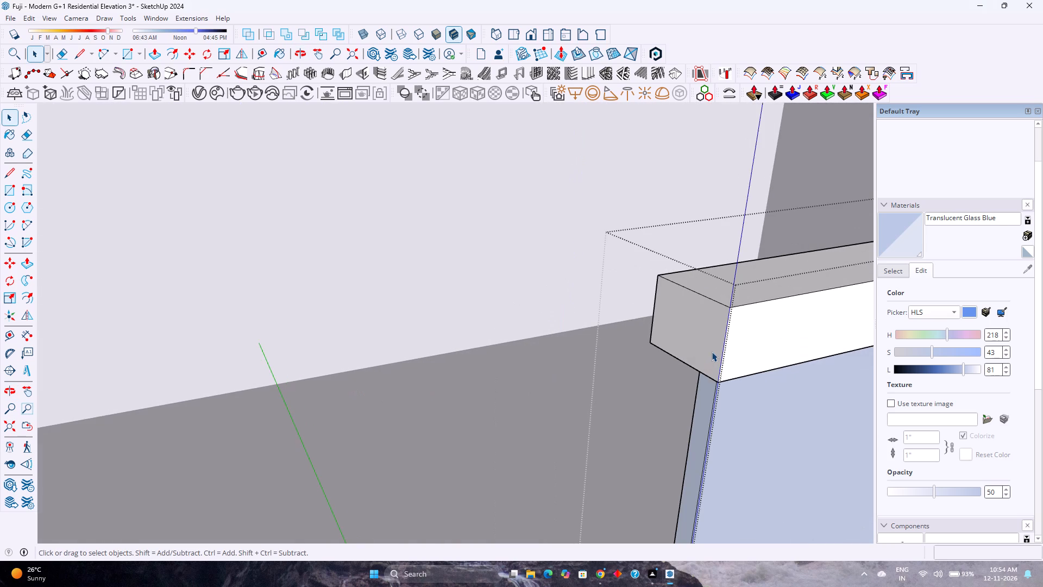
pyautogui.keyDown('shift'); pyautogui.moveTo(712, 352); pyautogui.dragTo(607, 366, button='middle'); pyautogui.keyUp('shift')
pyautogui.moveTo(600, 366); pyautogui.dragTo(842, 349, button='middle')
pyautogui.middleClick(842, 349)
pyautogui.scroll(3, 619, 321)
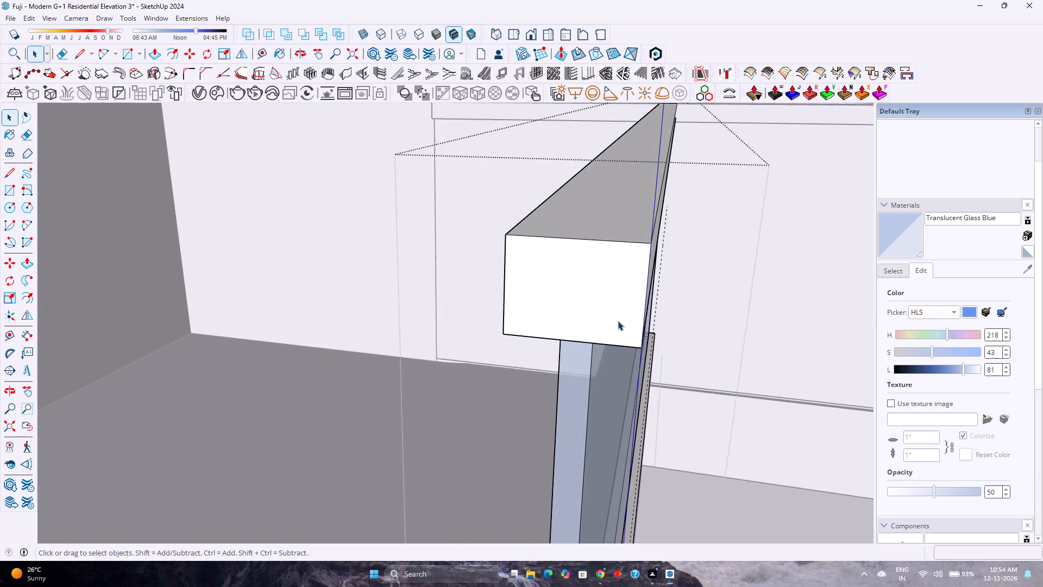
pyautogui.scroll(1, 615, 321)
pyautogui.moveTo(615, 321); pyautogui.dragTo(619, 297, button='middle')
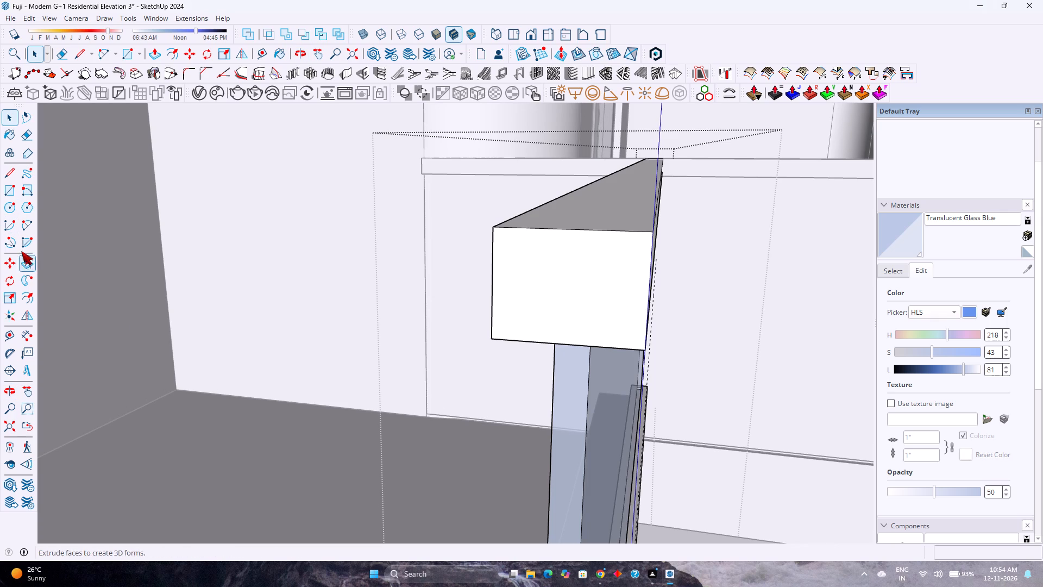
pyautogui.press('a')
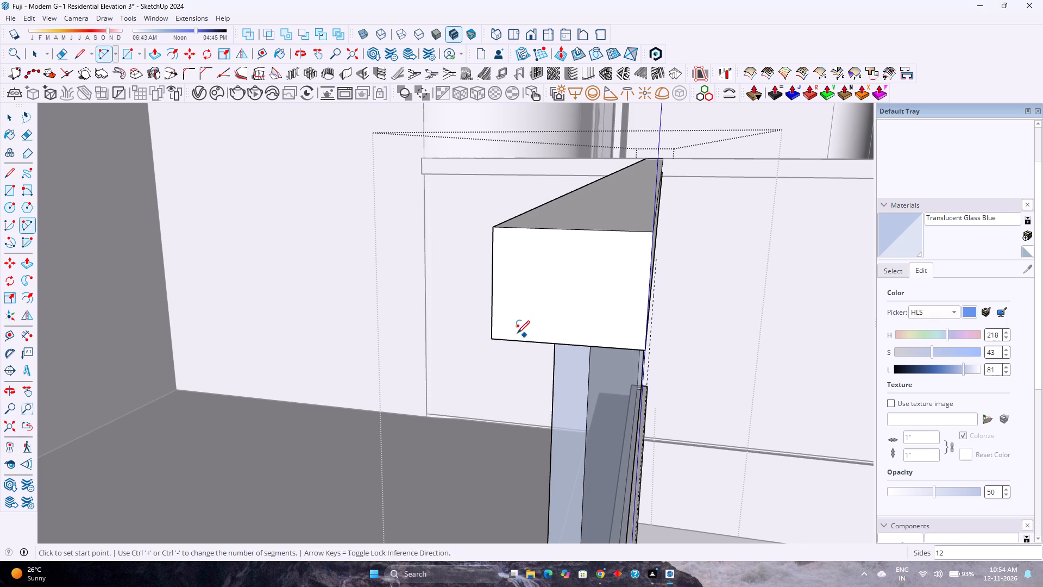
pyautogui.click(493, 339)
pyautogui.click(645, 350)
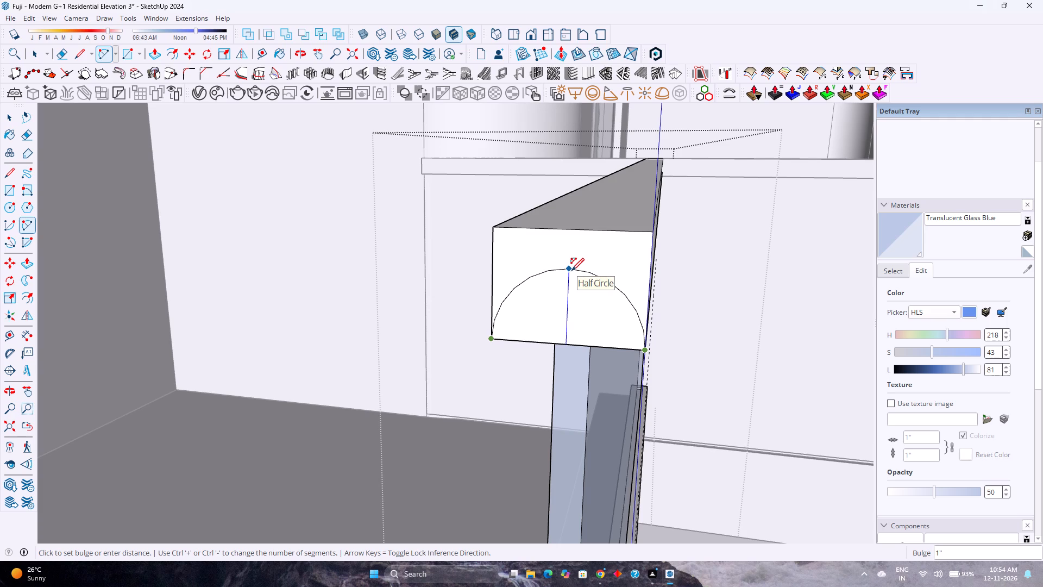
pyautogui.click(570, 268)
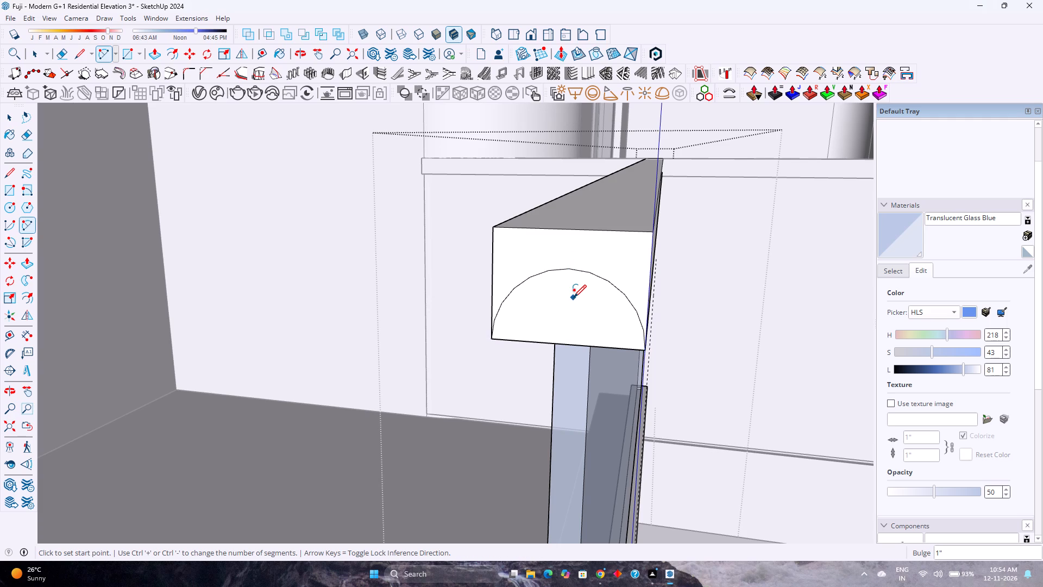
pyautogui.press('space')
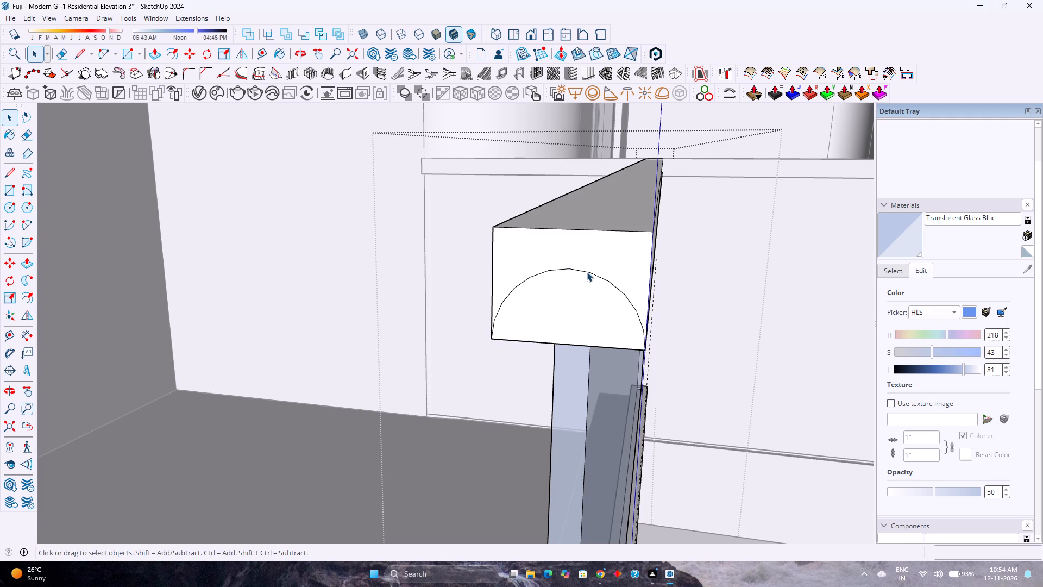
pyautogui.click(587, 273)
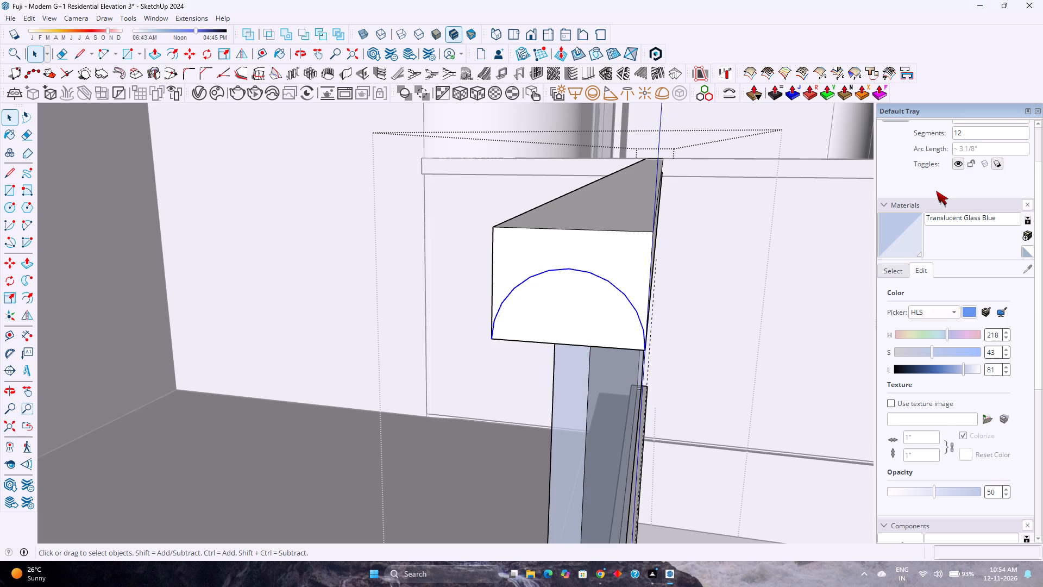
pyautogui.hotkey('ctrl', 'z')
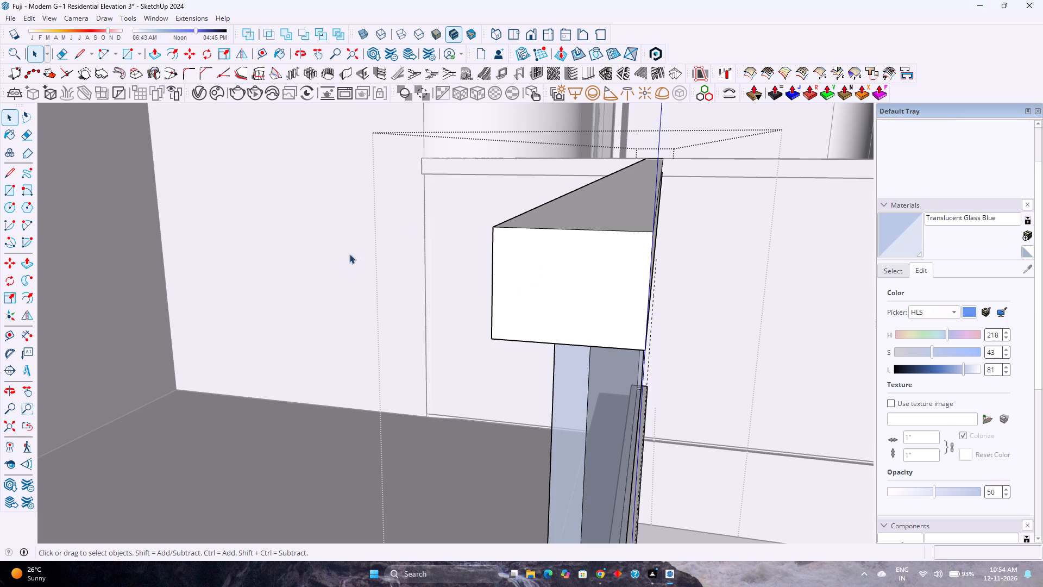
# Place a guide 0.25" above the bottom edge of the top rail's end face.
pyautogui.click(265, 53)
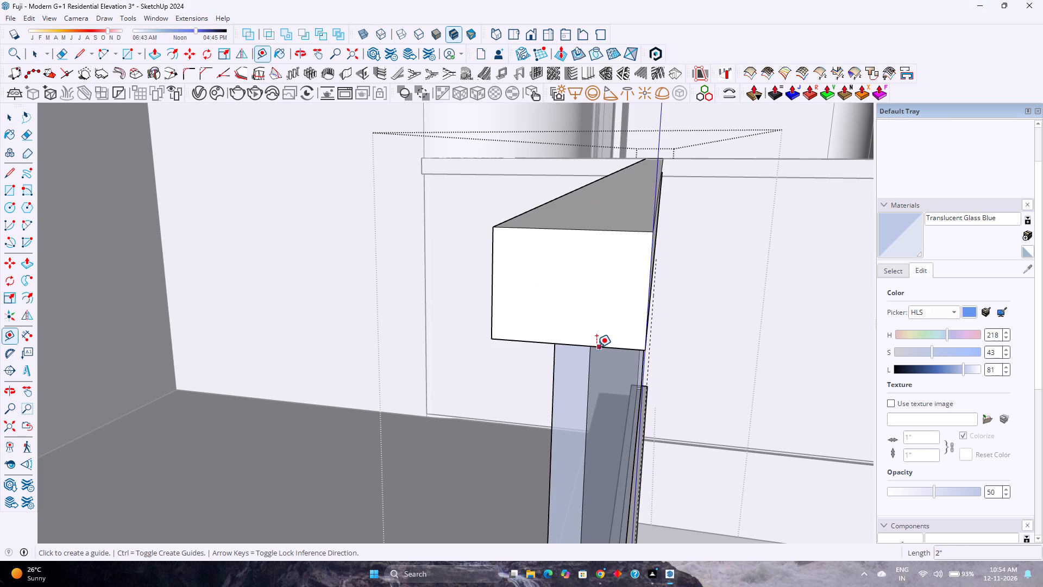
pyautogui.click(602, 349)
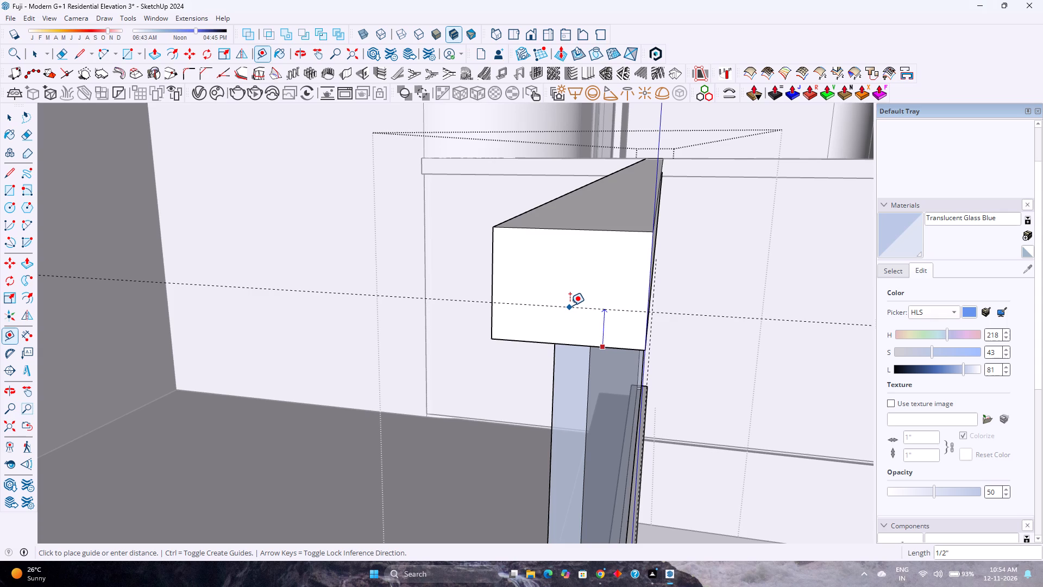
pyautogui.write('0.25')
pyautogui.press('Return')
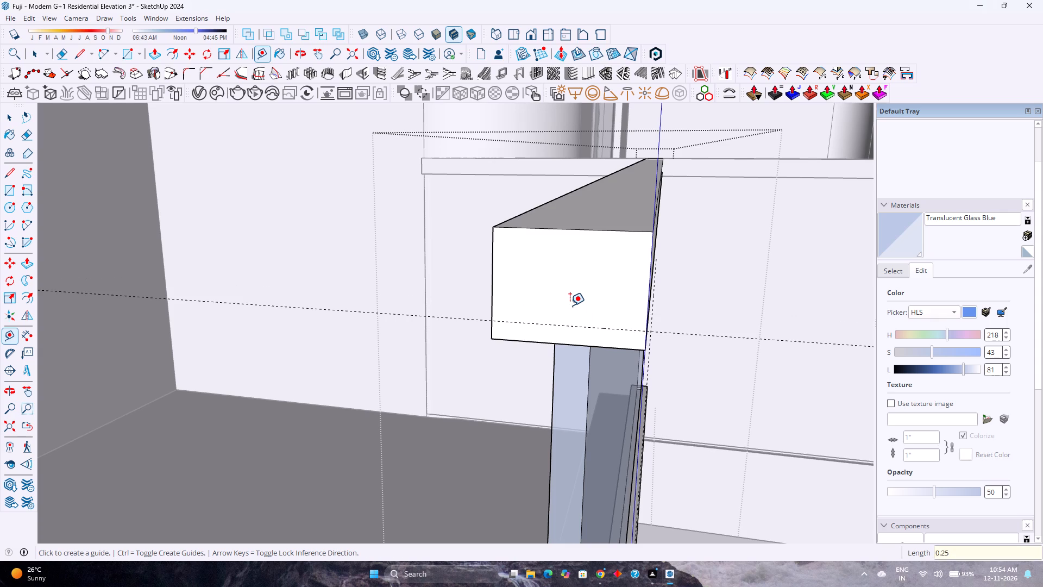
# Draw an arc with a 1" bulge on the rail's end face between the guide's intersections with the two side edges.
pyautogui.press('a')
pyautogui.click(495, 320)
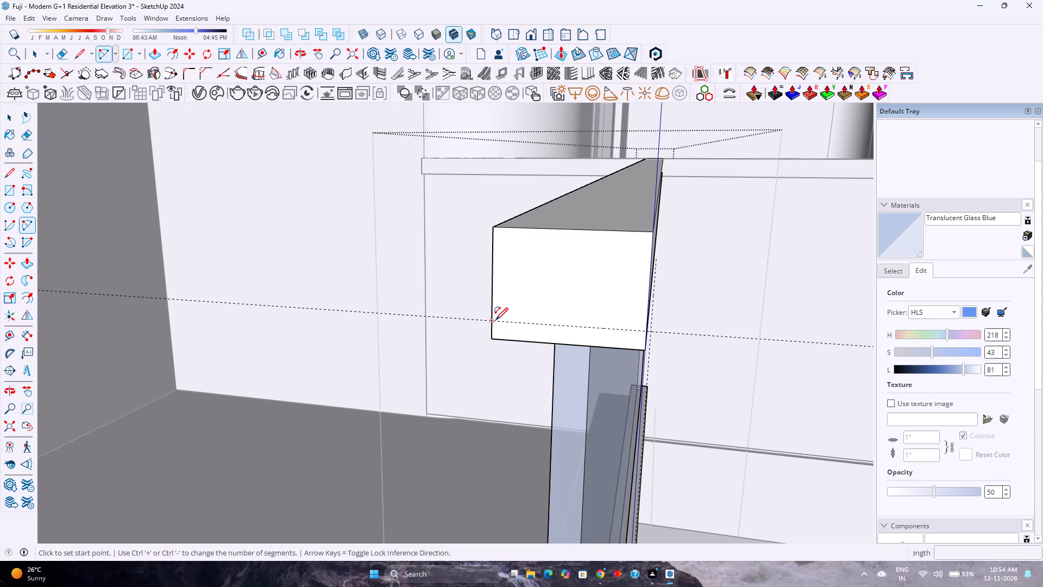
pyautogui.click(644, 329)
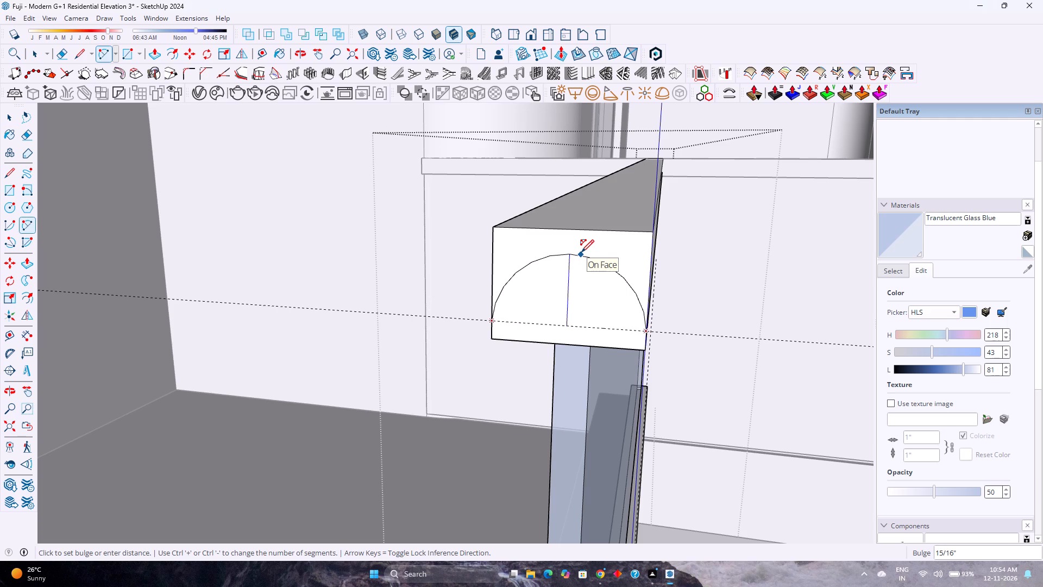
pyautogui.click(582, 248)
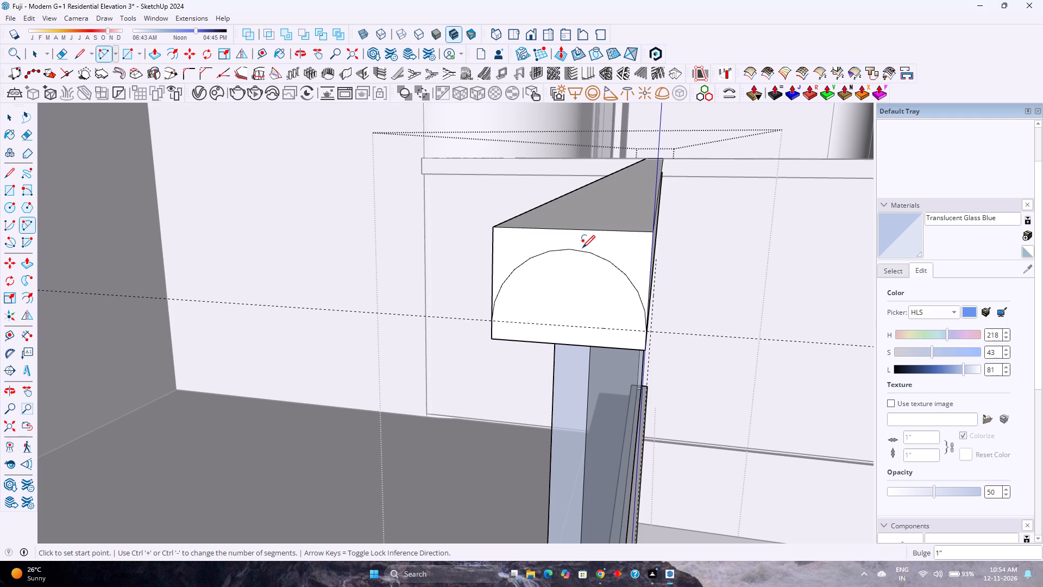
pyautogui.press('space')
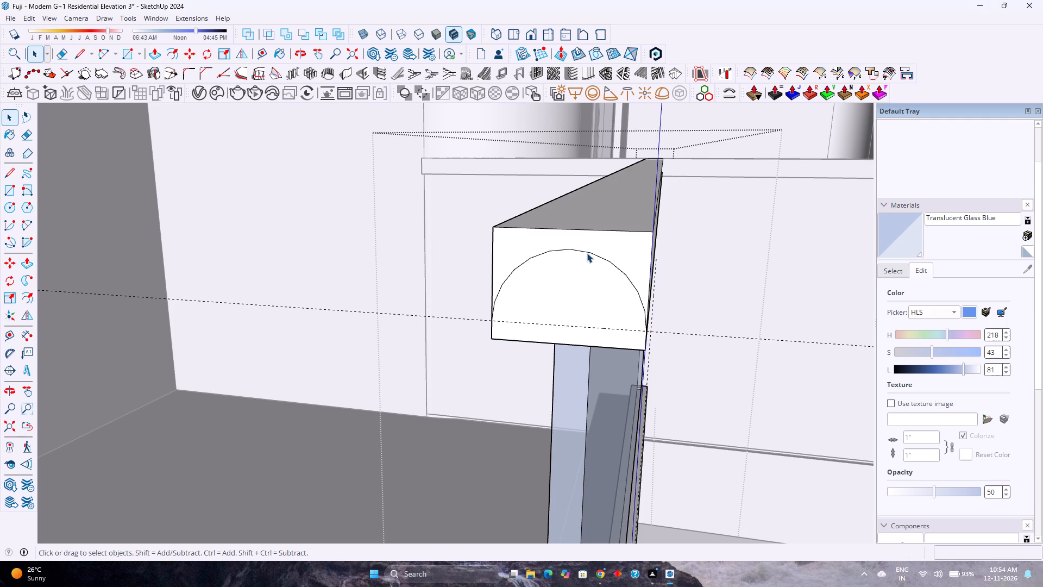
# Set the arc's segment count to 60, trying 120 and 80 first.
pyautogui.click(587, 253)
pyautogui.click(994, 132)
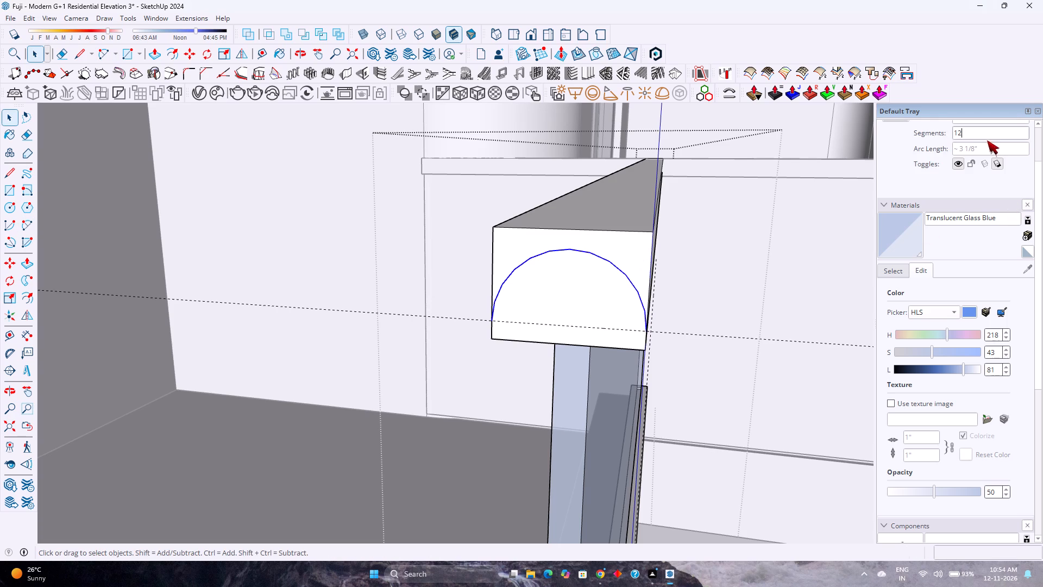
pyautogui.press('0')
pyautogui.press('Return')
pyautogui.click(605, 291)
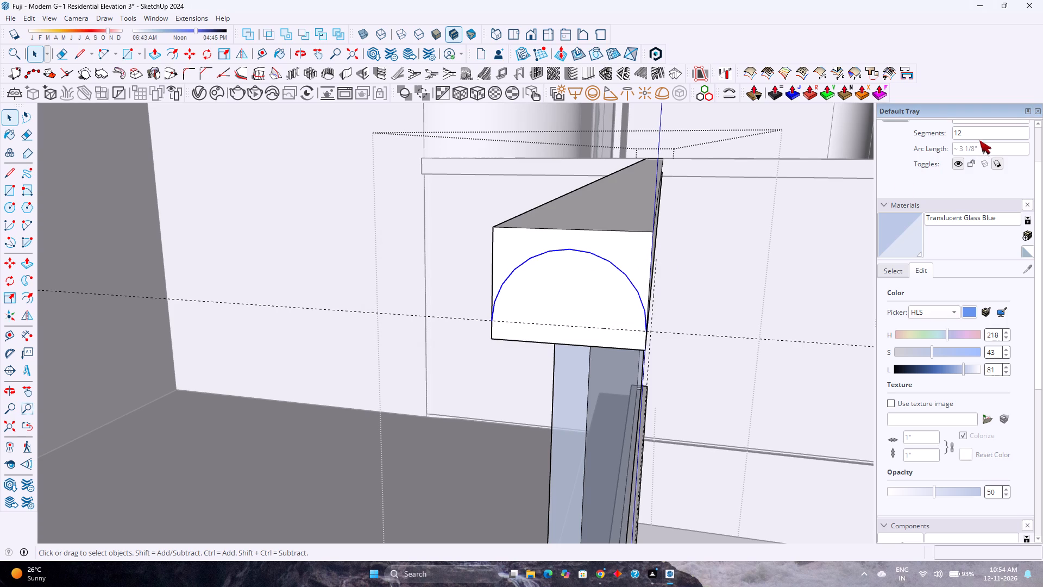
pyautogui.doubleClick(980, 133)
pyautogui.press('8')
pyautogui.press('0')
pyautogui.press('Return')
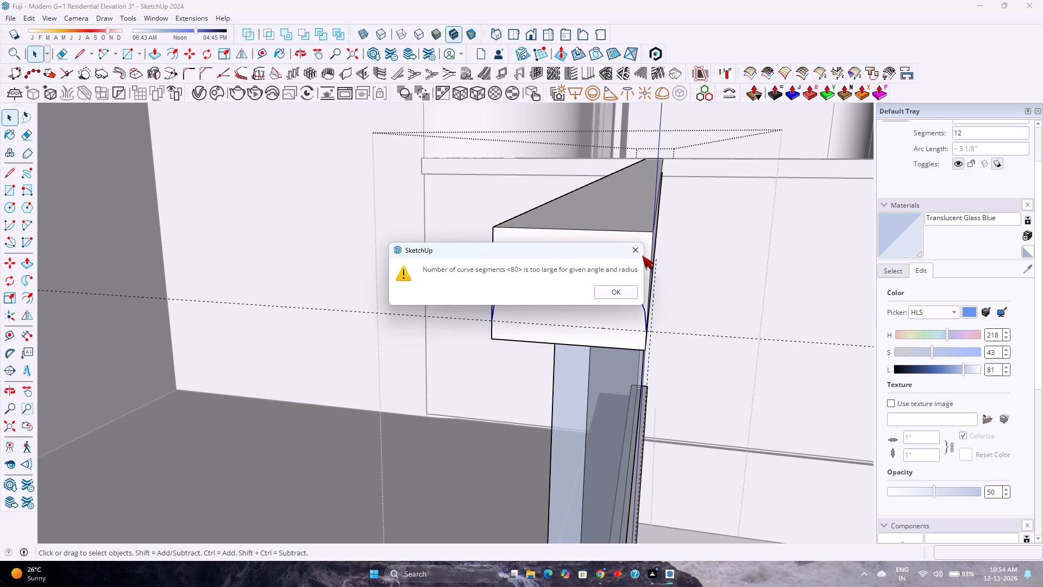
pyautogui.click(629, 289)
pyautogui.doubleClick(985, 137)
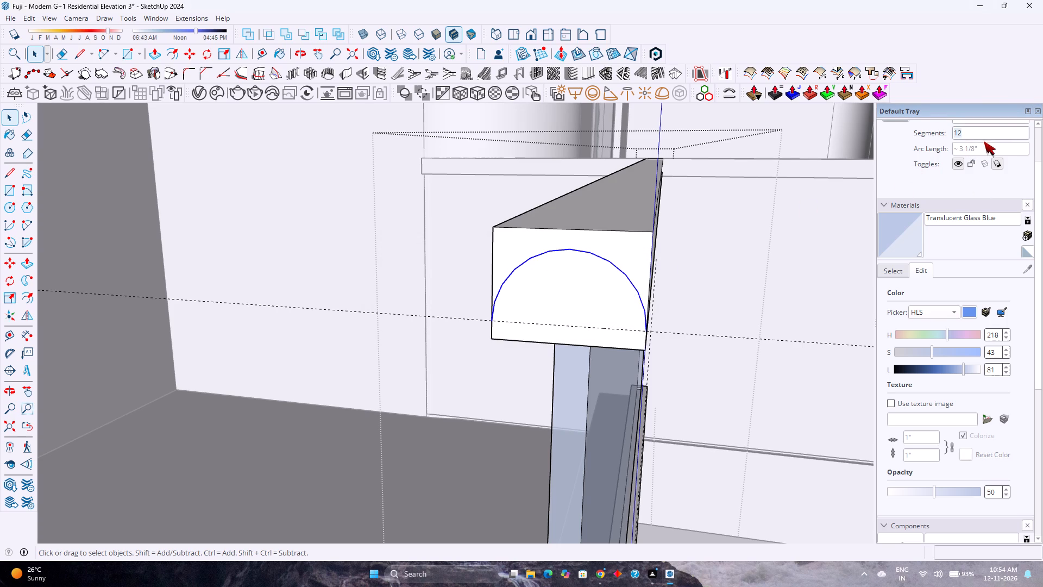
pyautogui.write('60')
pyautogui.press('Return')
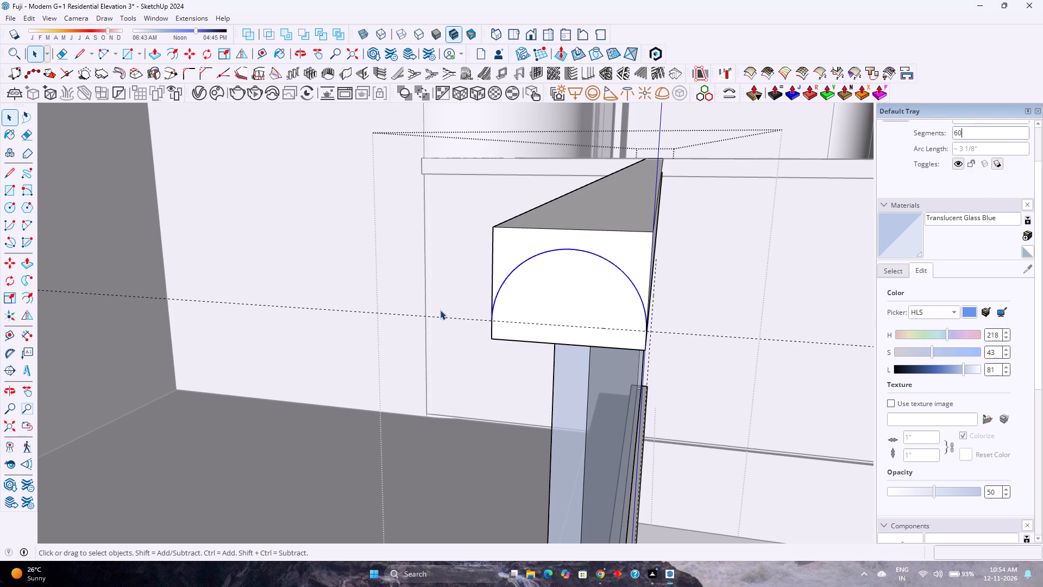
# Round the top rail by running Follow Me on the end-face area above the arc along the rail's long top edge, and leave the group.
pyautogui.moveTo(645, 222); pyautogui.dragTo(591, 247, button='middle')
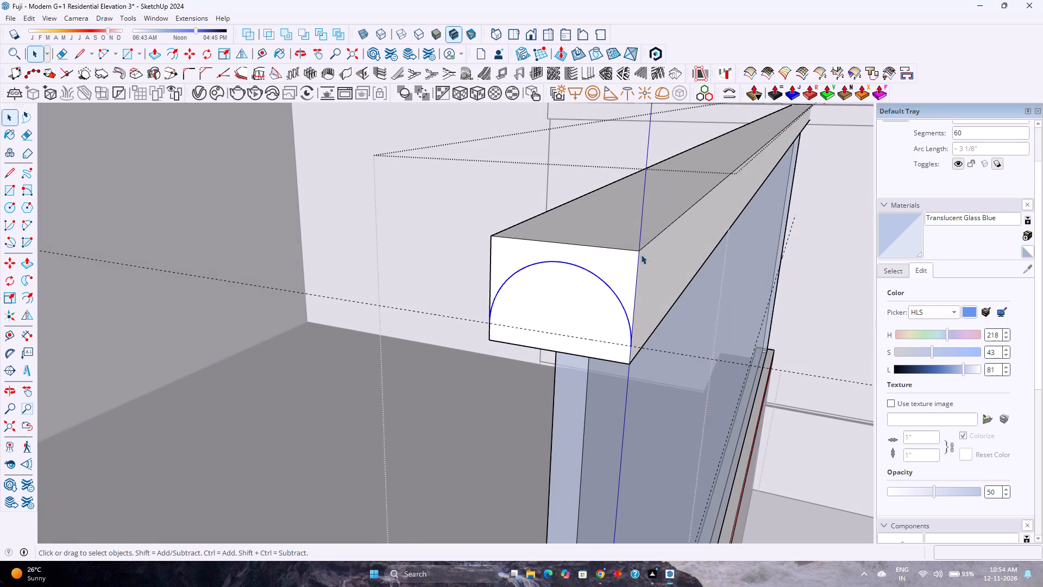
pyautogui.click(652, 240)
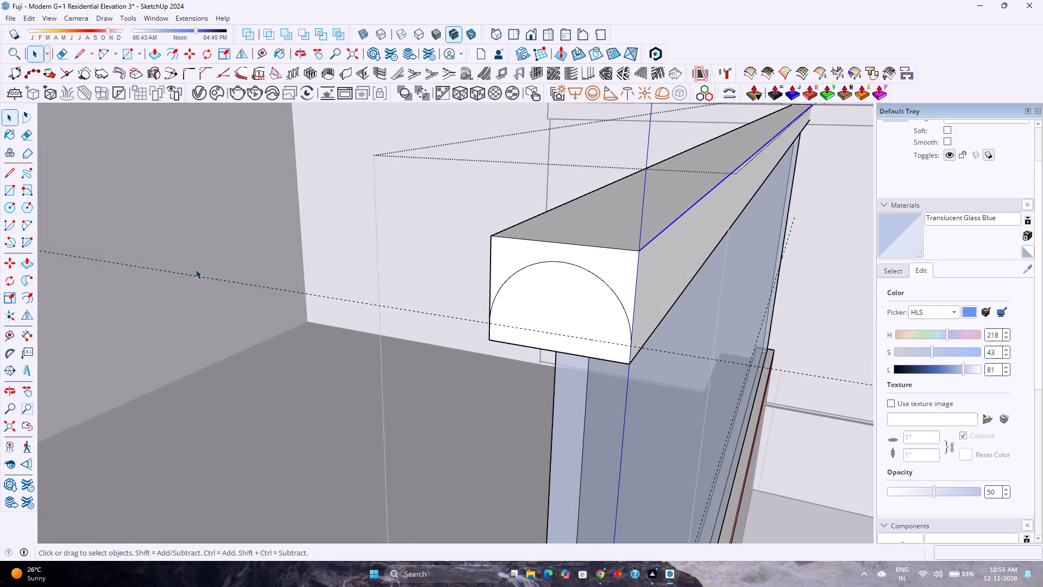
pyautogui.click(27, 284)
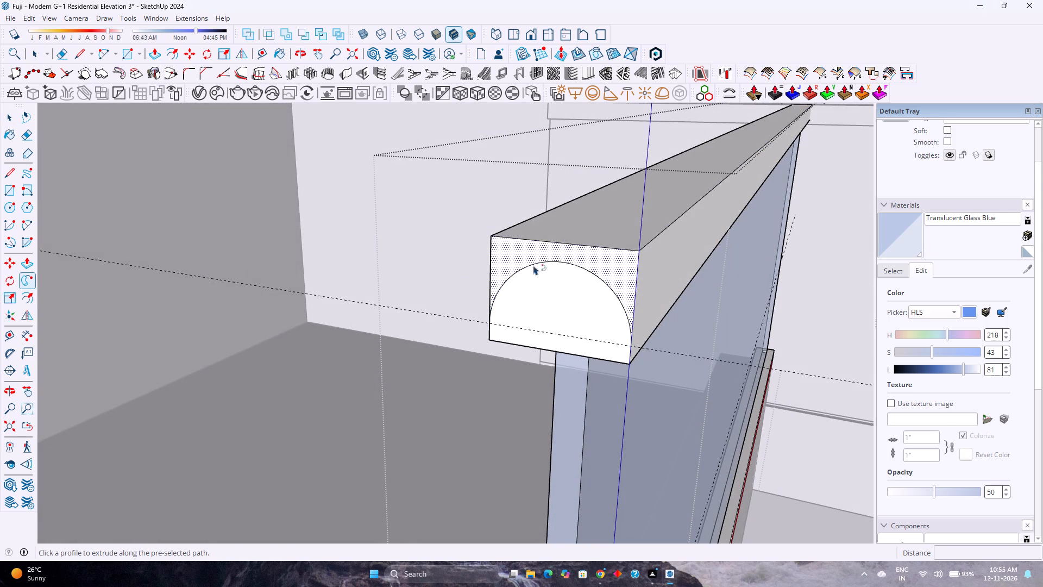
pyautogui.click(561, 255)
pyautogui.scroll(-3, 450, 301)
pyautogui.moveTo(528, 321); pyautogui.dragTo(447, 300, button='middle')
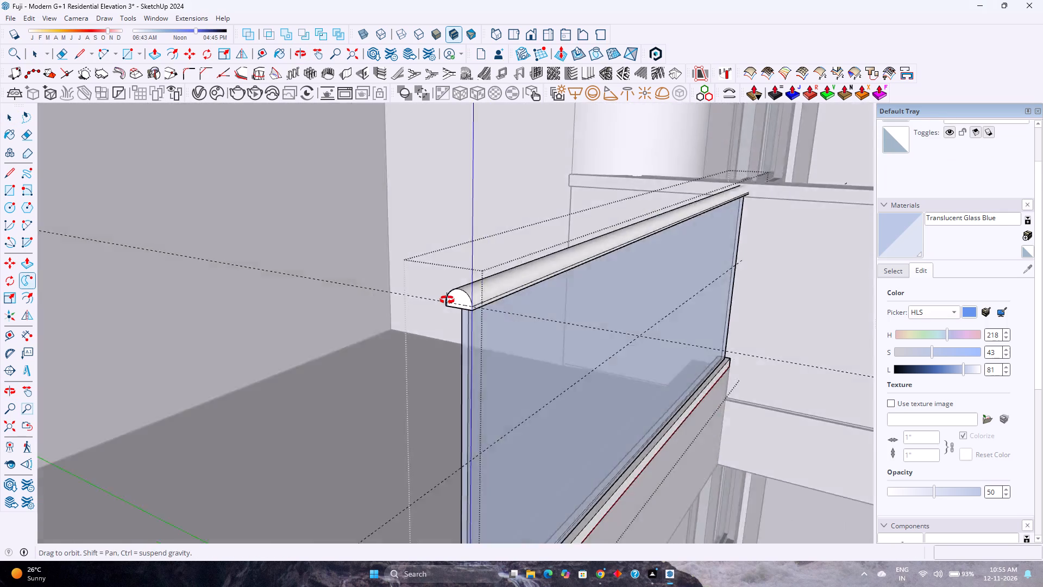
pyautogui.moveTo(447, 300); pyautogui.dragTo(367, 288, button='middle')
pyautogui.scroll(-9, 376, 283)
pyautogui.moveTo(559, 291); pyautogui.dragTo(433, 292, button='middle')
pyautogui.press('space')
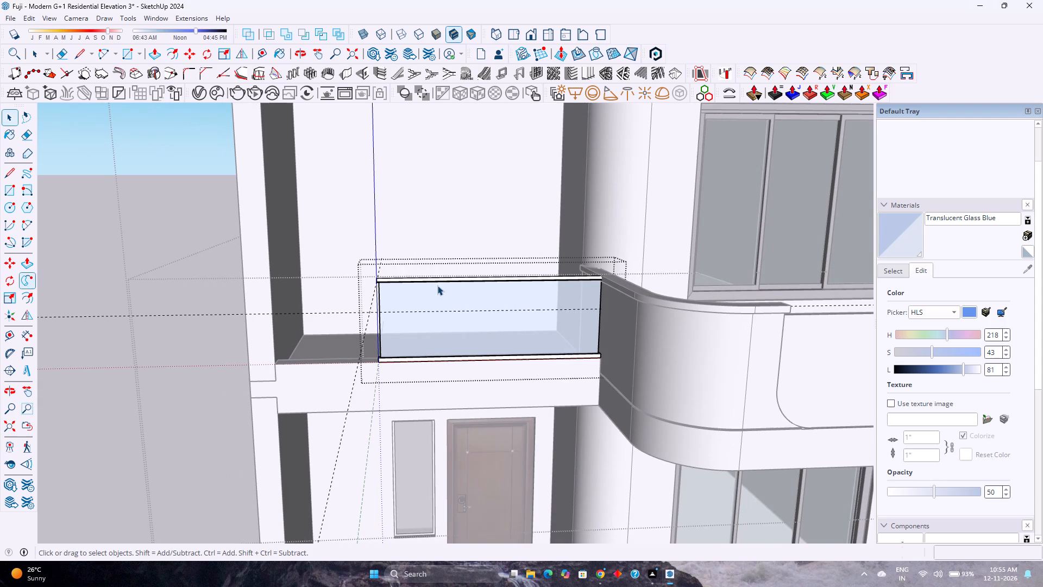
pyautogui.press('Escape')
# Place a vertical guide about 1/4" inside the outer side edge of the rounded top rail's end face.
pyautogui.scroll(4, 431, 297)
pyautogui.scroll(3, 325, 298)
pyautogui.moveTo(325, 298); pyautogui.dragTo(388, 268, button='middle')
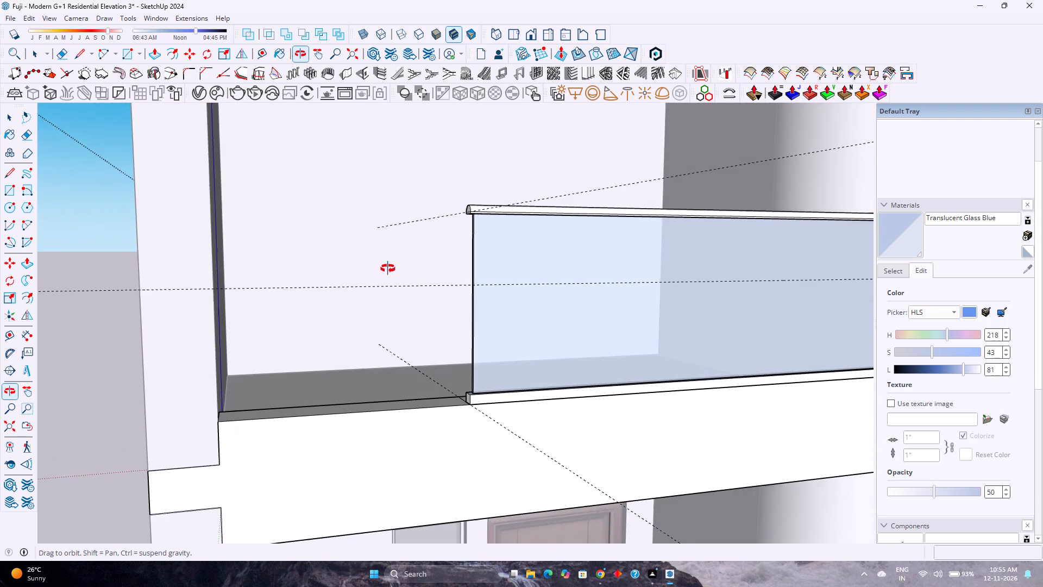
pyautogui.moveTo(388, 268); pyautogui.dragTo(388, 268, button='middle')
pyautogui.middleClick(388, 268)
pyautogui.scroll(1, 537, 168)
pyautogui.scroll(4, 449, 202)
pyautogui.scroll(4, 473, 285)
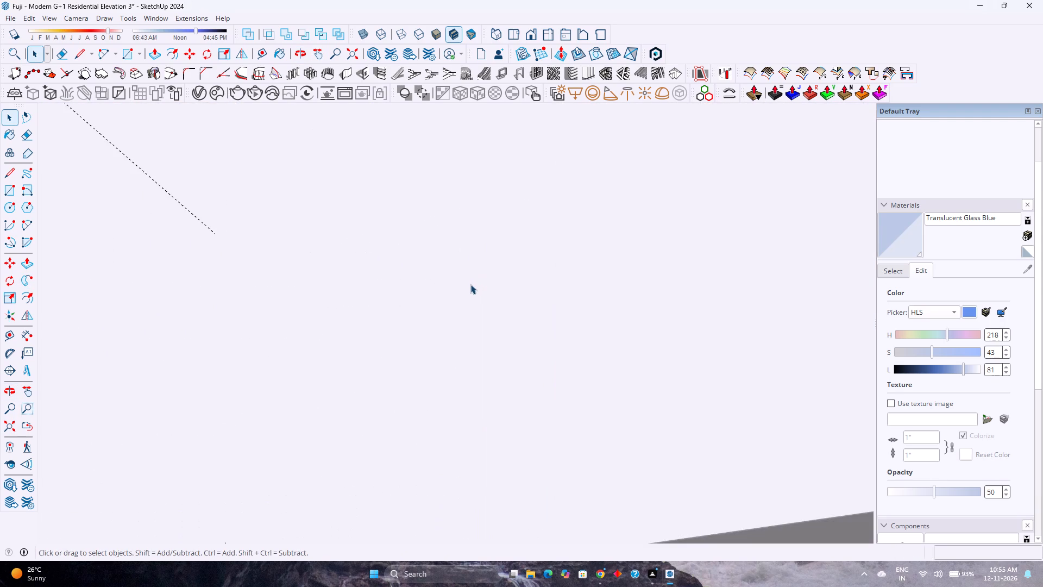
pyautogui.scroll(-3, 468, 278)
pyautogui.scroll(5, 459, 214)
pyautogui.moveTo(456, 226); pyautogui.dragTo(643, 242, button='middle')
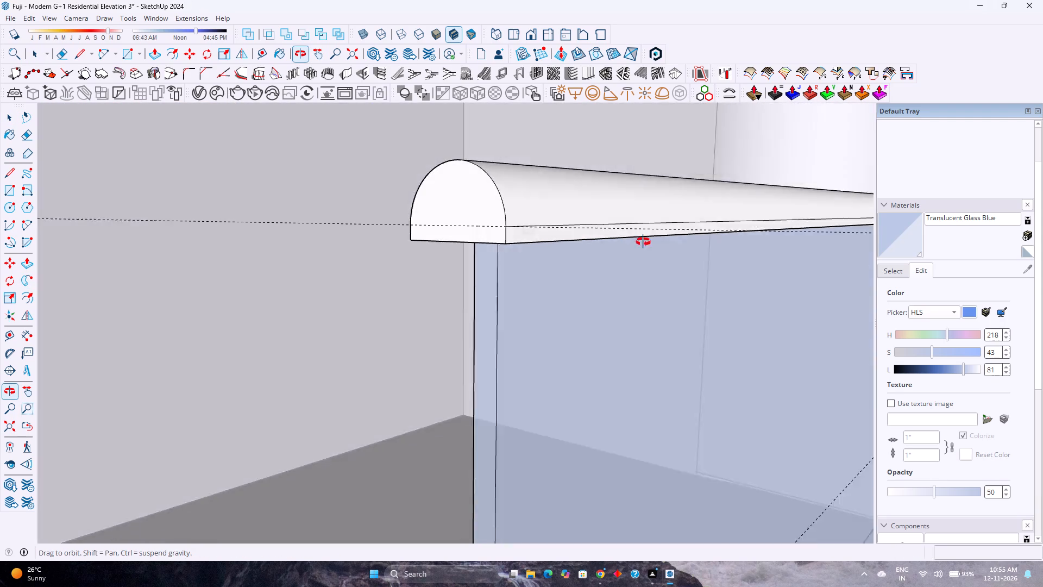
pyautogui.moveTo(643, 242); pyautogui.dragTo(778, 243, button='middle')
pyautogui.scroll(2, 516, 211)
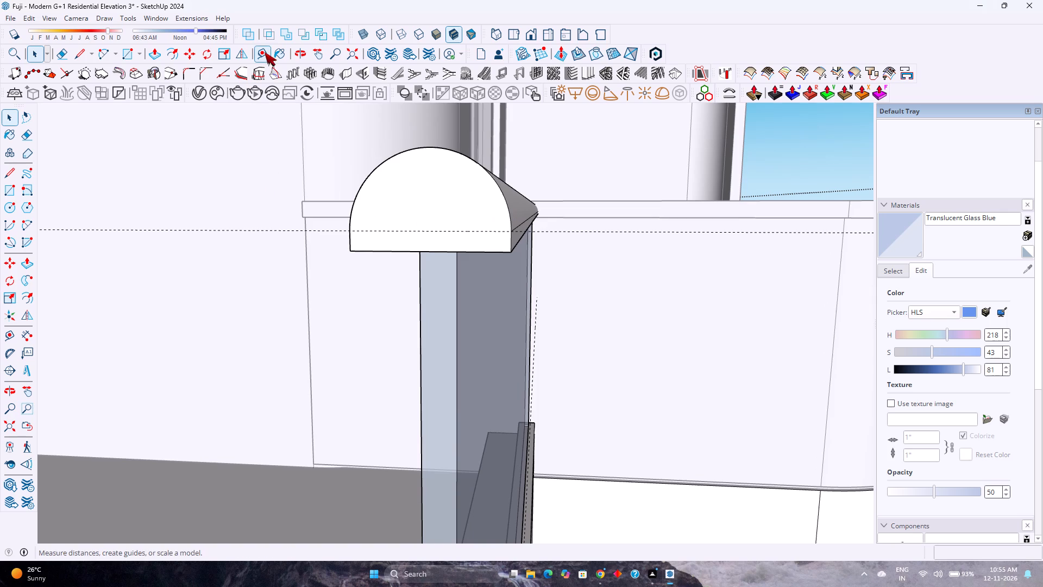
pyautogui.click(265, 51)
pyautogui.scroll(3, 505, 262)
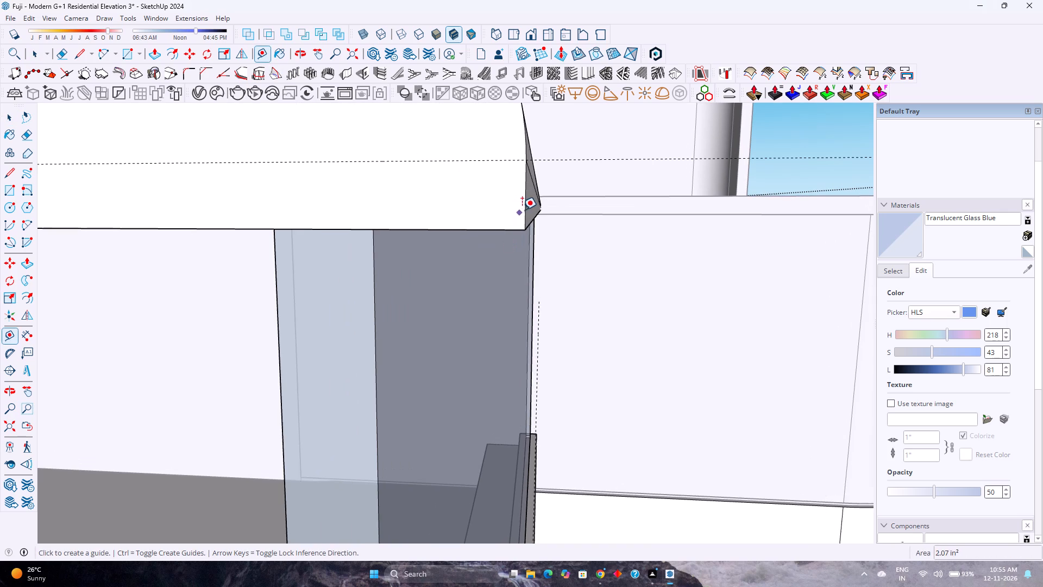
pyautogui.click(525, 208)
pyautogui.moveTo(436, 201); pyautogui.dragTo(459, 238, button='middle')
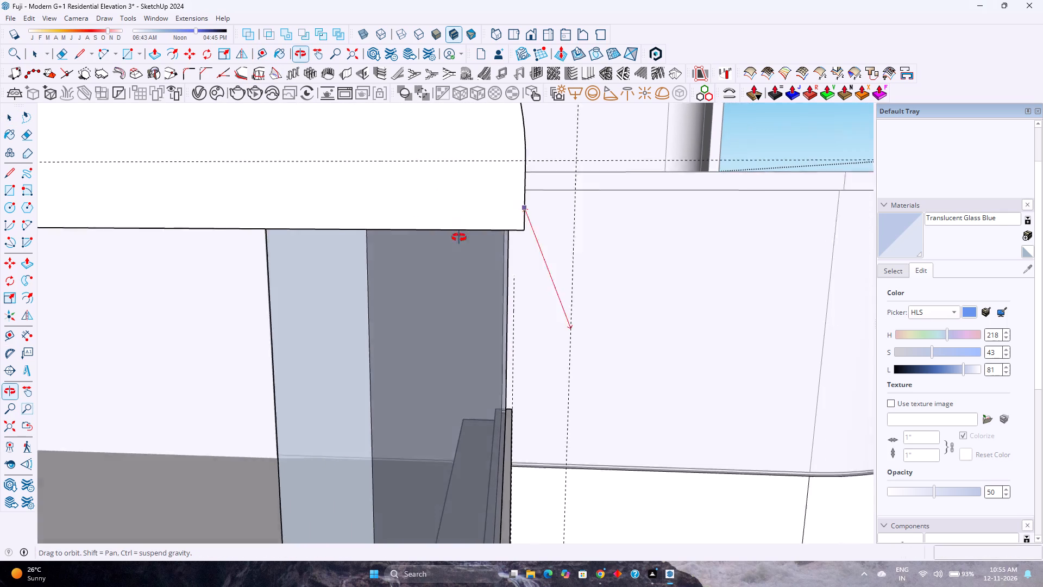
pyautogui.moveTo(459, 238); pyautogui.dragTo(463, 273, button='middle')
pyautogui.click(448, 214)
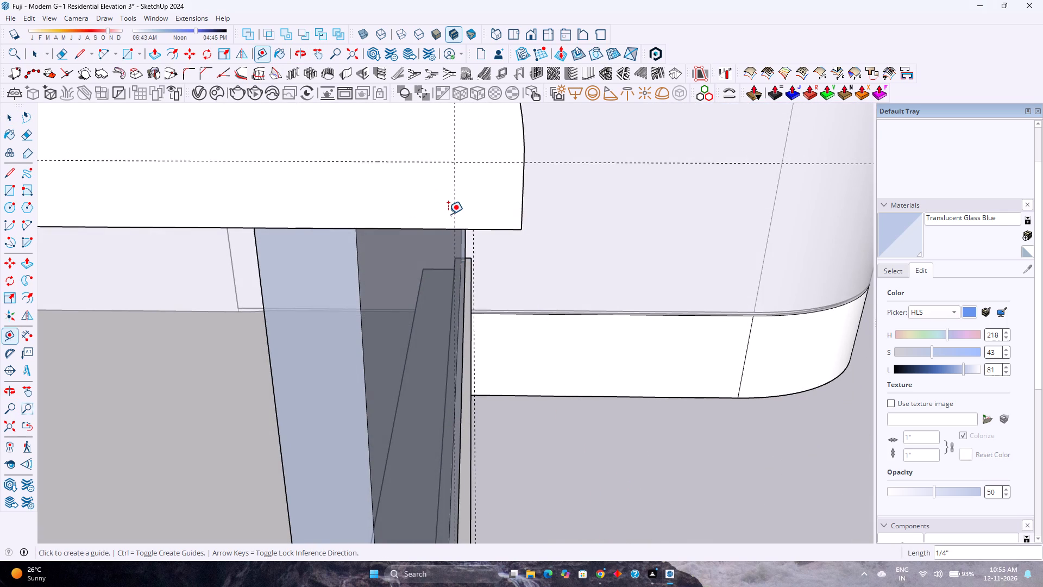
pyautogui.keyDown('shift'); pyautogui.moveTo(445, 214); pyautogui.dragTo(670, 240, button='middle'); pyautogui.keyUp('shift')
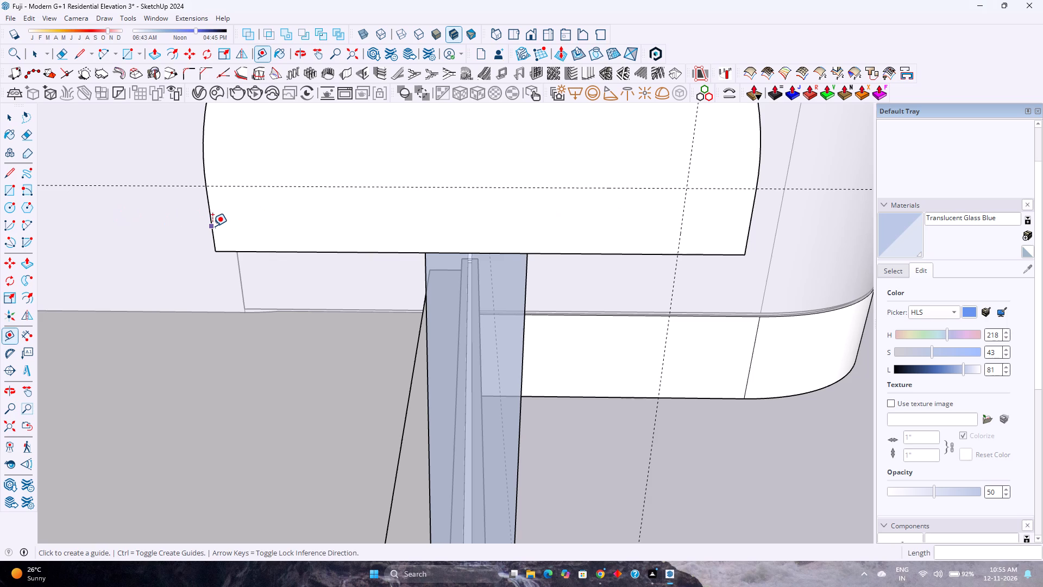
# Place a vertical guide 1/4" inside the inner side edge of the rounded top rail's end face.
pyautogui.click(212, 226)
pyautogui.click(273, 223)
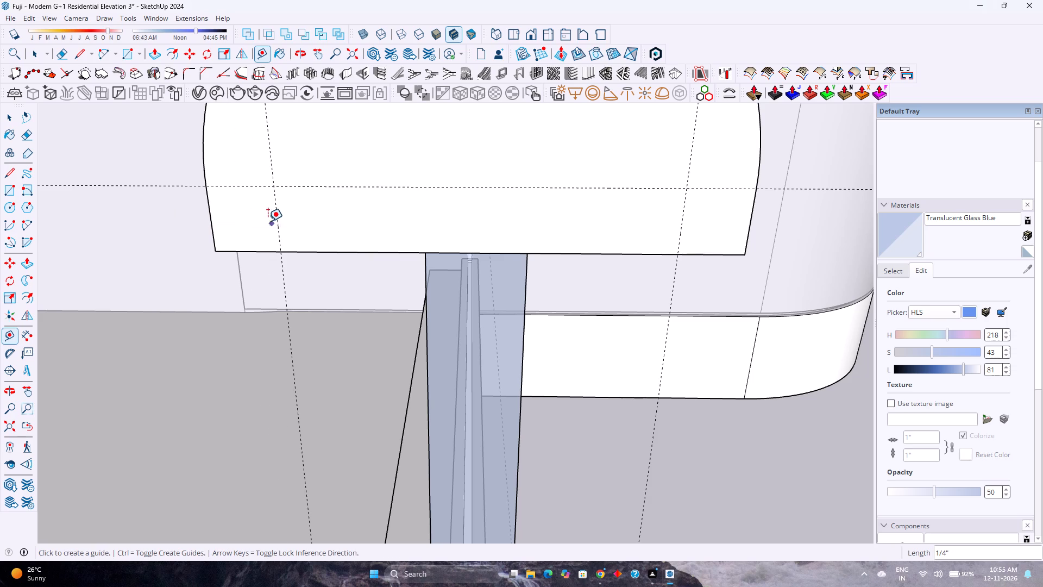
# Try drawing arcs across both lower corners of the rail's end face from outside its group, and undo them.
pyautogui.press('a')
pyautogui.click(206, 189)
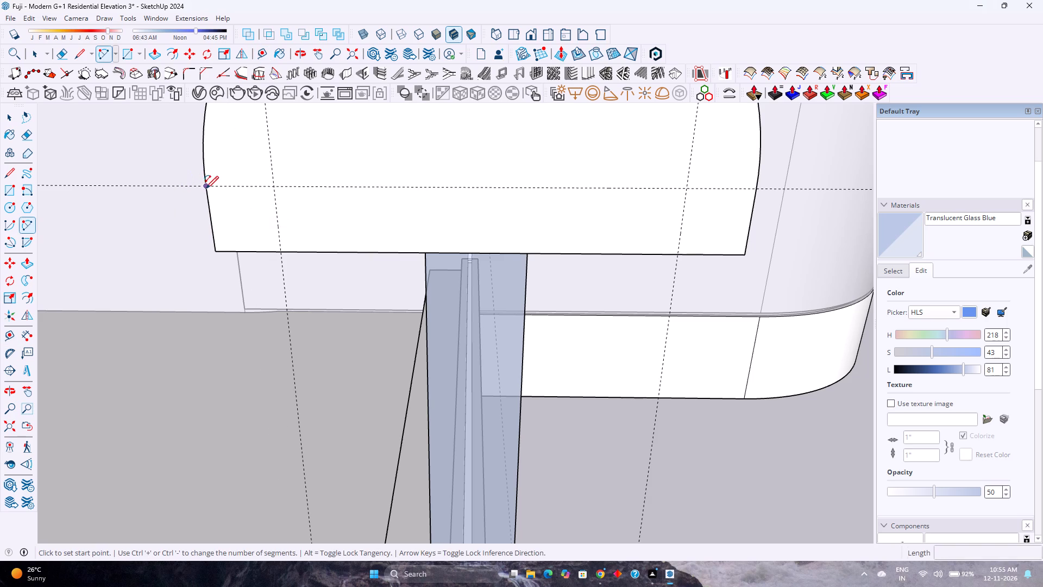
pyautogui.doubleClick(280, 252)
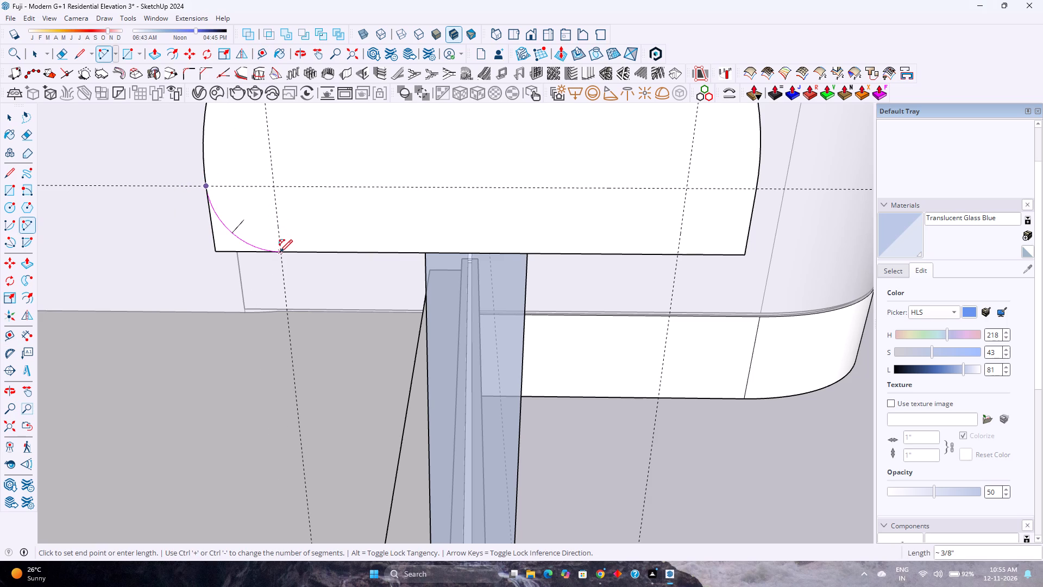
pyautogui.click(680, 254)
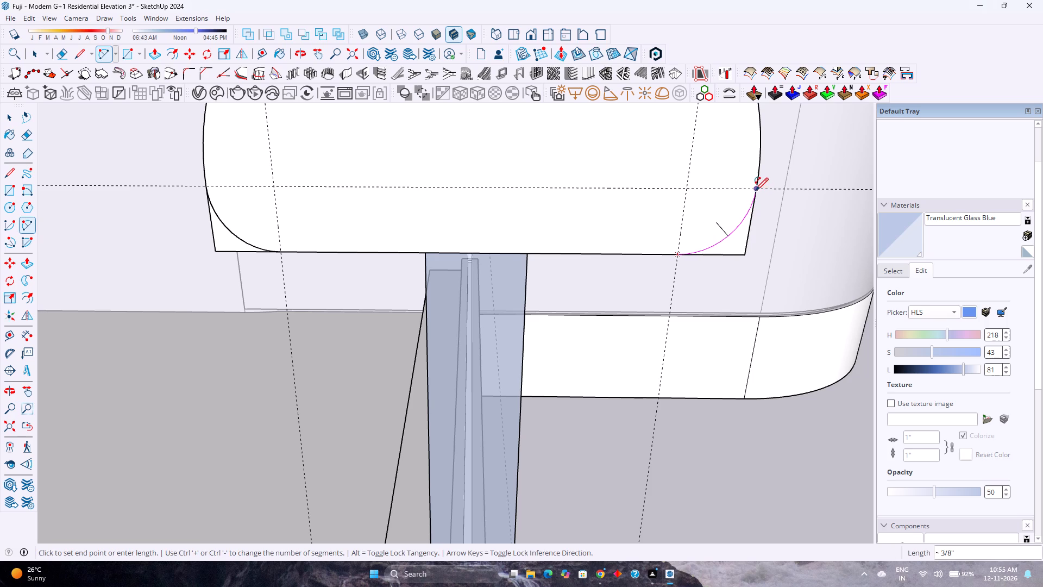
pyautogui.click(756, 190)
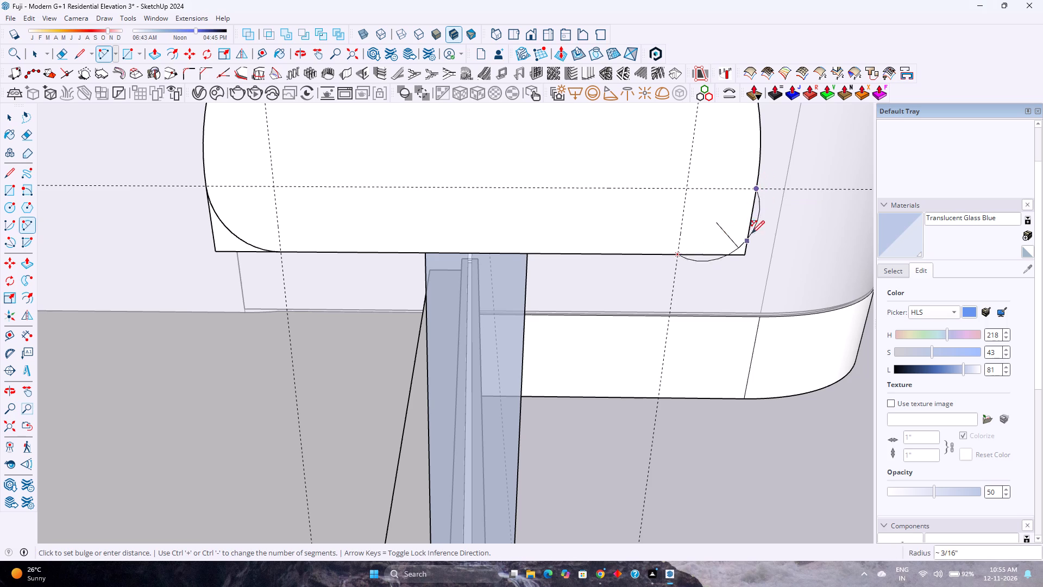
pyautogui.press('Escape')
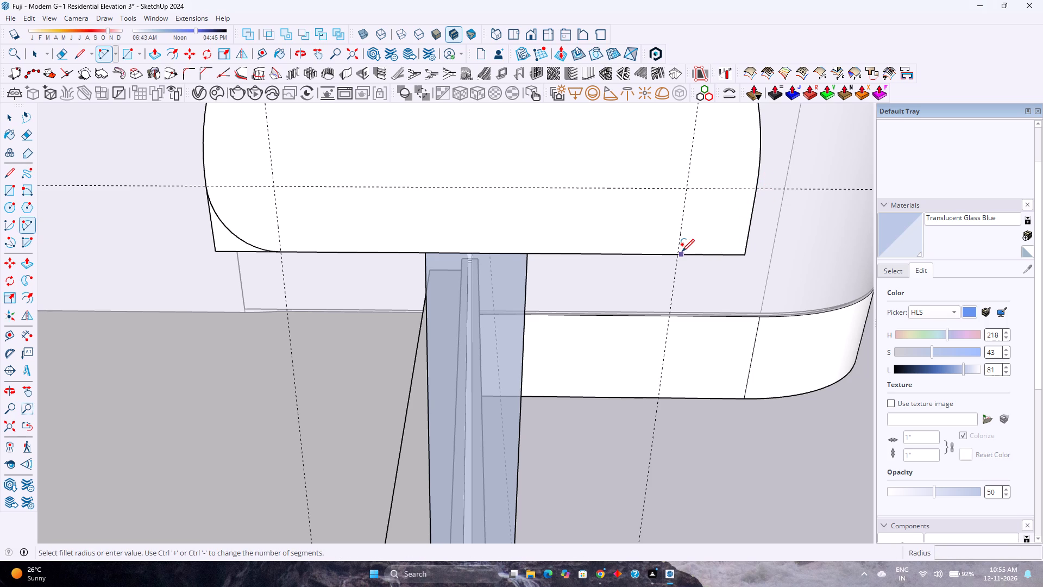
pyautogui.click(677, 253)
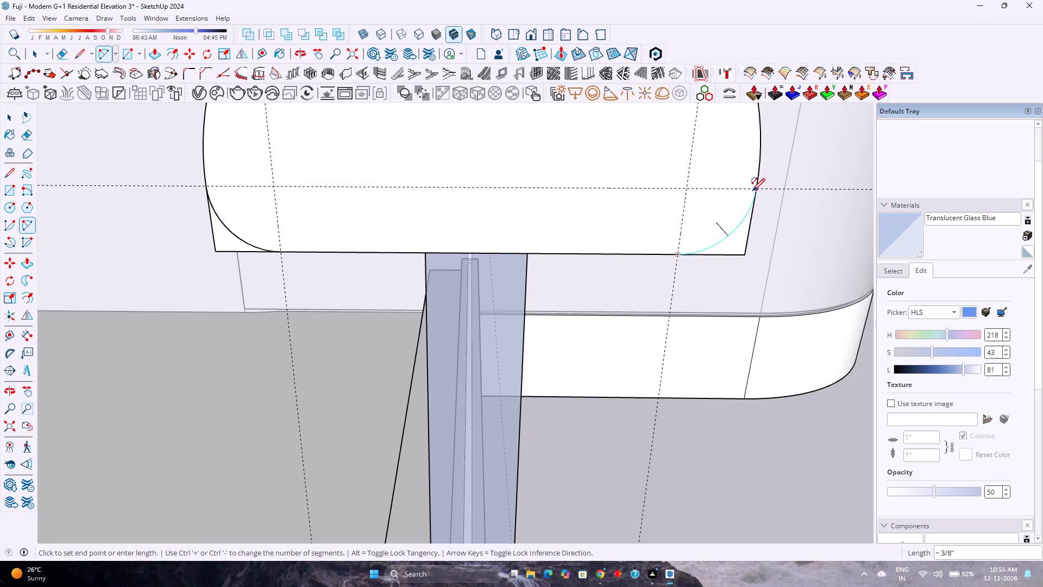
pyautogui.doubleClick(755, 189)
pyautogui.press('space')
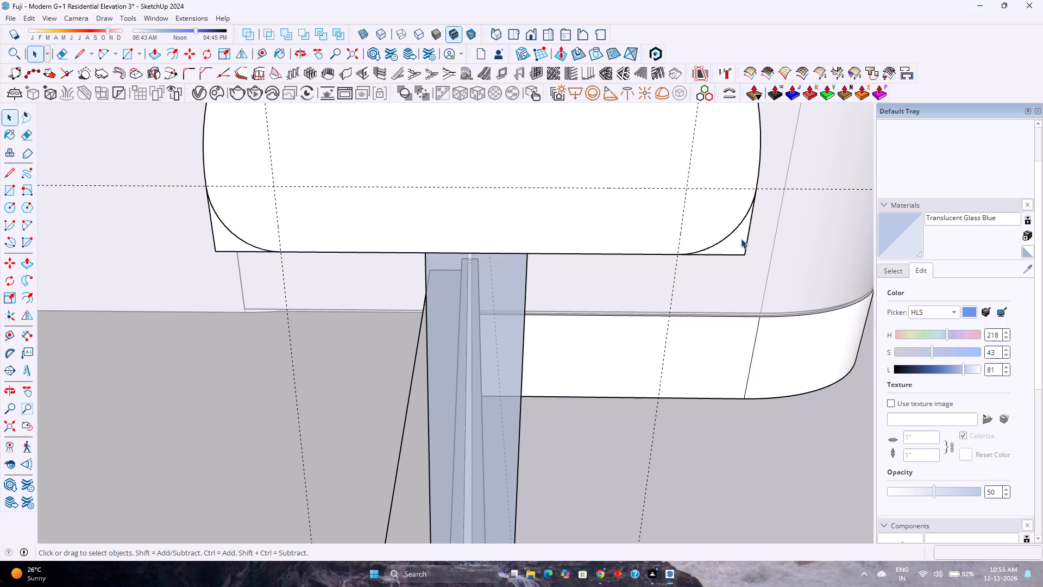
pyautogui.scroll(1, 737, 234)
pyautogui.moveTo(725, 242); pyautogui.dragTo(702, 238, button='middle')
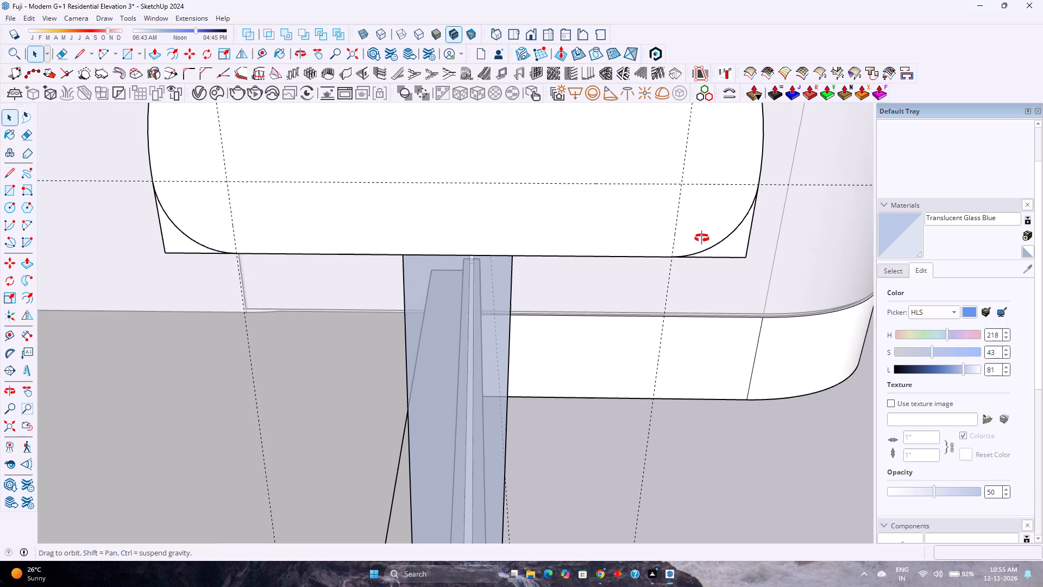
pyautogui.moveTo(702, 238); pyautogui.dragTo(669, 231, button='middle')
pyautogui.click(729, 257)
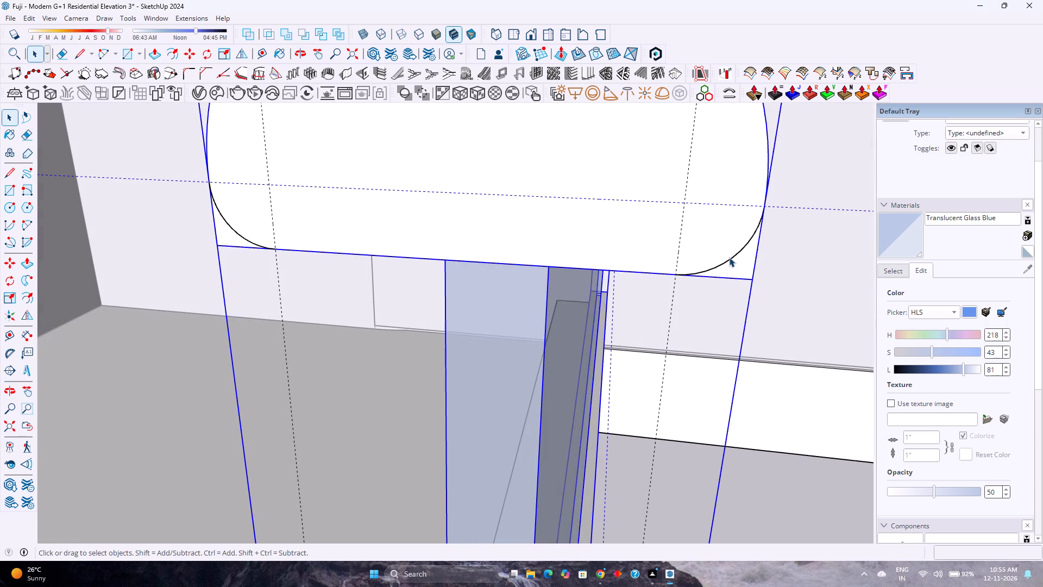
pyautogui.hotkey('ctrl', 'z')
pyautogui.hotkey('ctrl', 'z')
# Inside the rail's group, draw an arc across the end face's inner lower corner between the guides' intersections with the side and bottom edges.
pyautogui.doubleClick(719, 258)
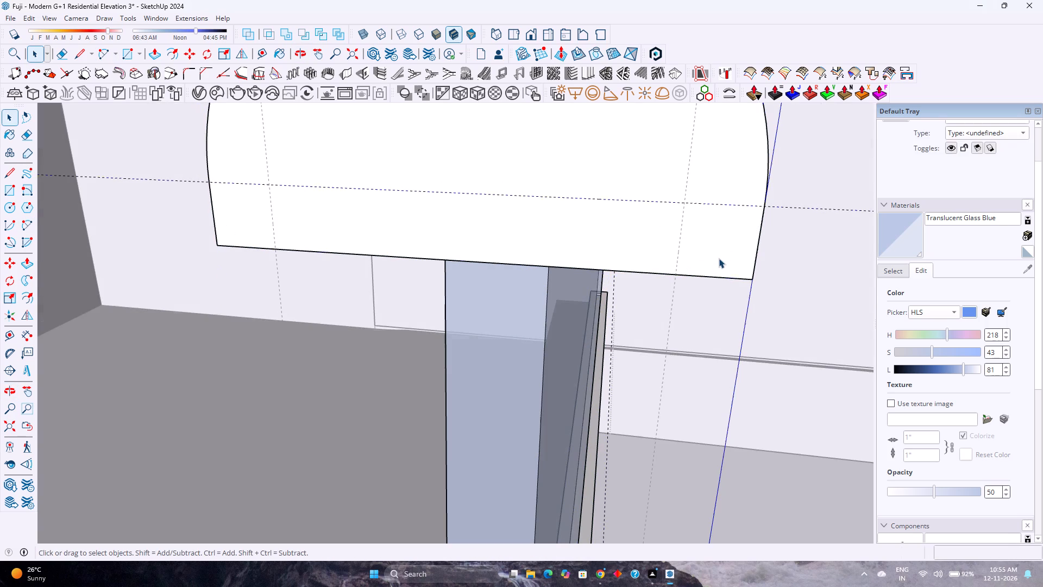
pyautogui.press('a')
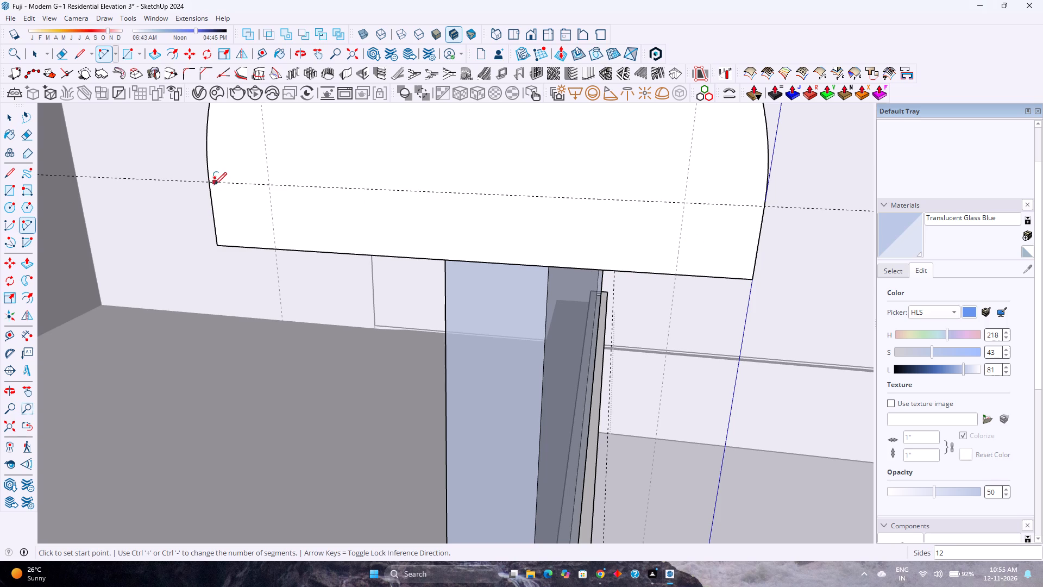
pyautogui.click(211, 183)
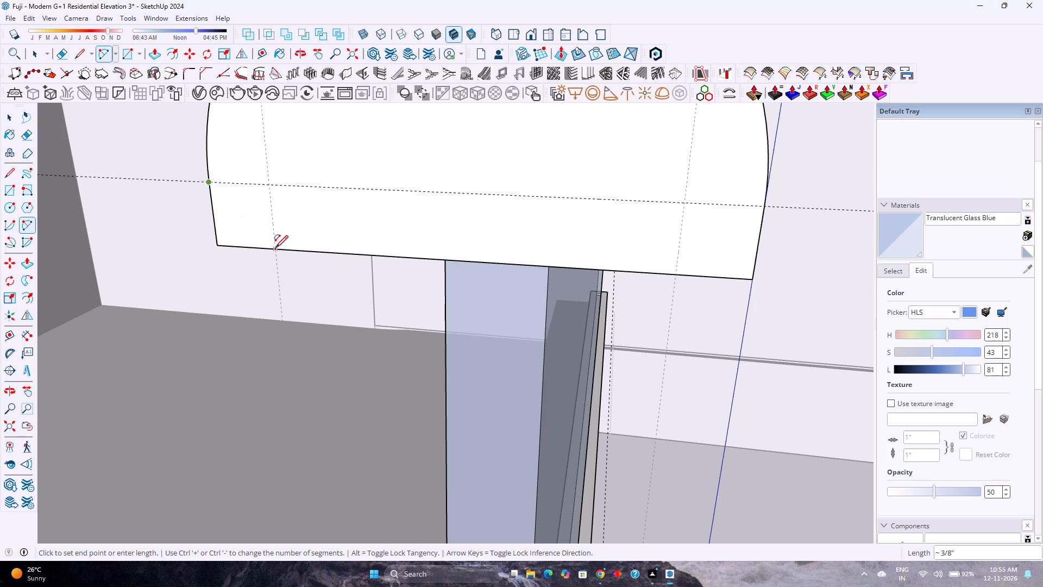
pyautogui.click(275, 248)
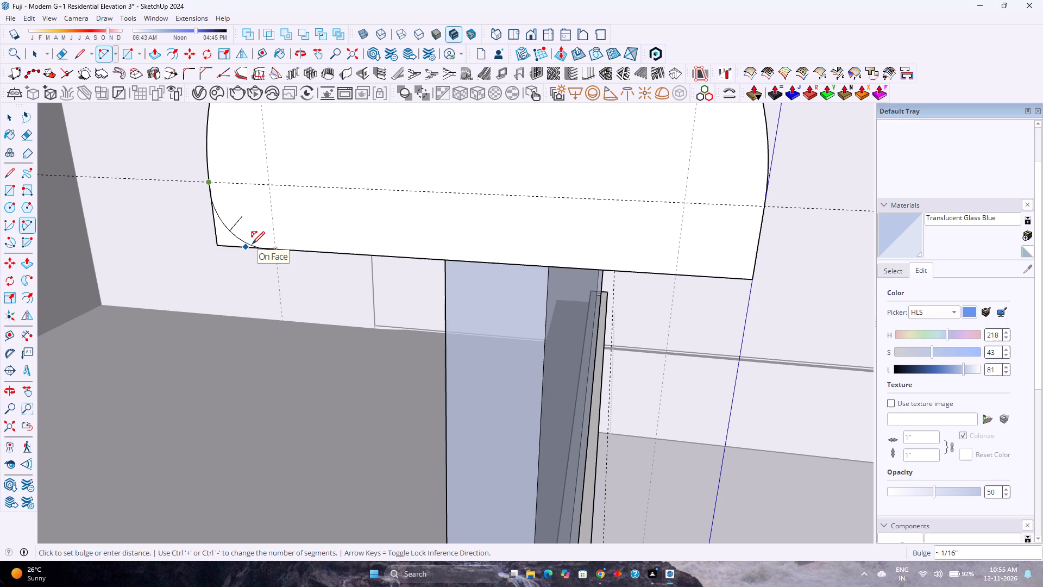
pyautogui.press('Escape')
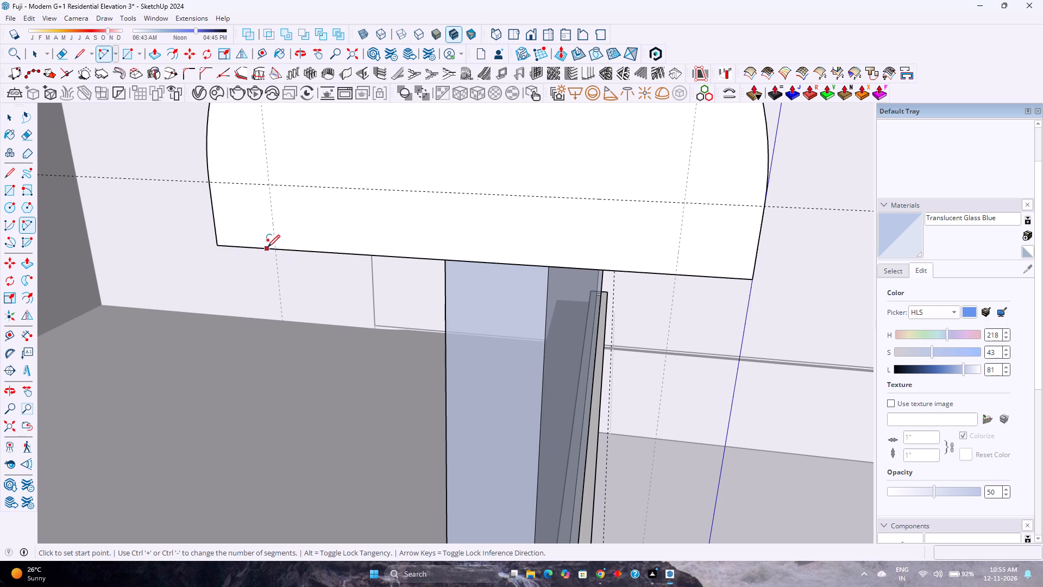
pyautogui.click(275, 248)
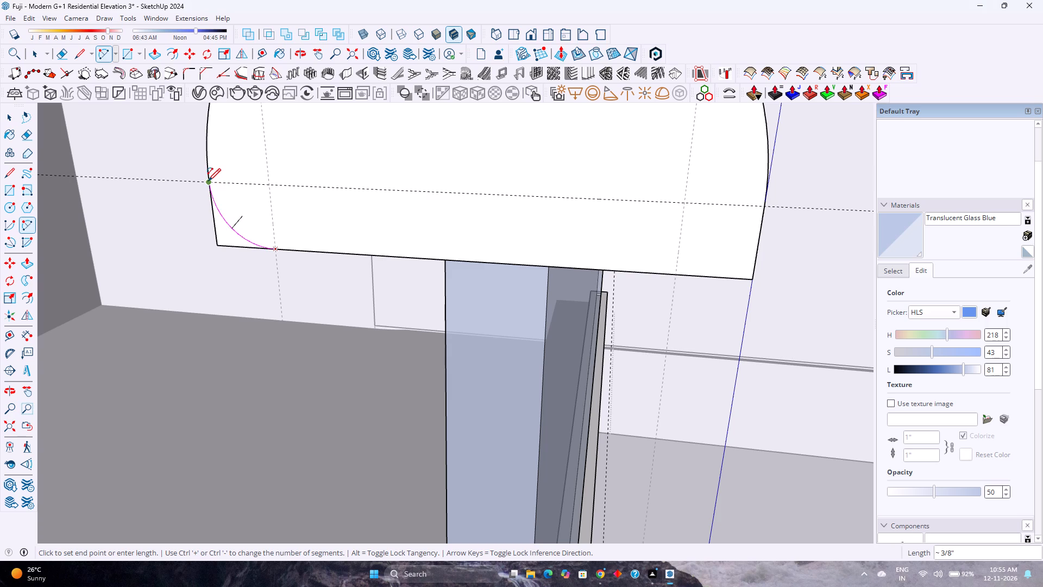
pyautogui.doubleClick(208, 181)
pyautogui.press('space')
# Set the inner corner arc's segment count to 16, trying 40, 30 and 20 first.
pyautogui.click(228, 222)
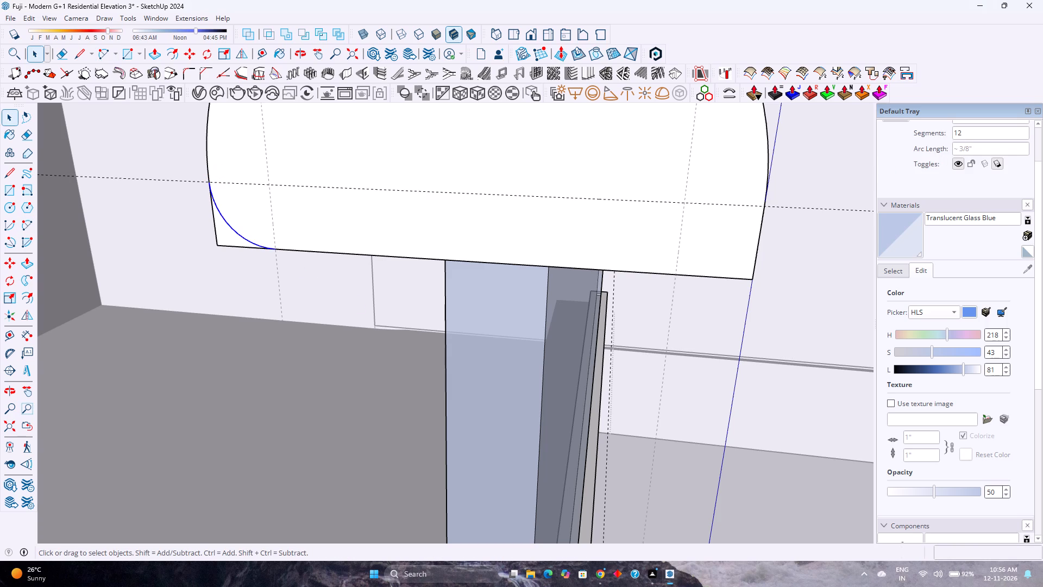
pyautogui.doubleClick(976, 130)
pyautogui.press('4')
pyautogui.press('0')
pyautogui.press('Return')
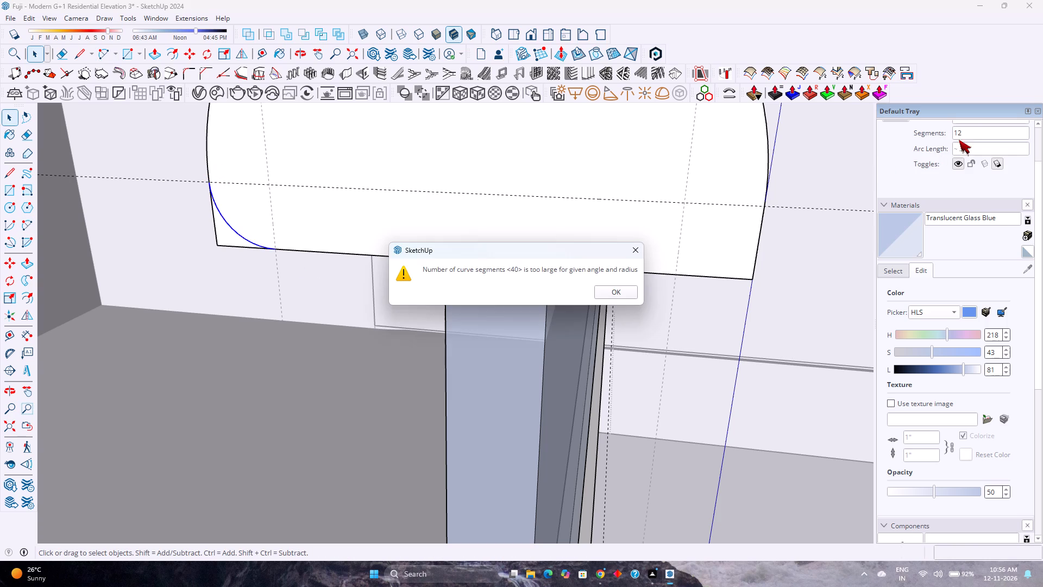
pyautogui.click(606, 291)
pyautogui.doubleClick(988, 132)
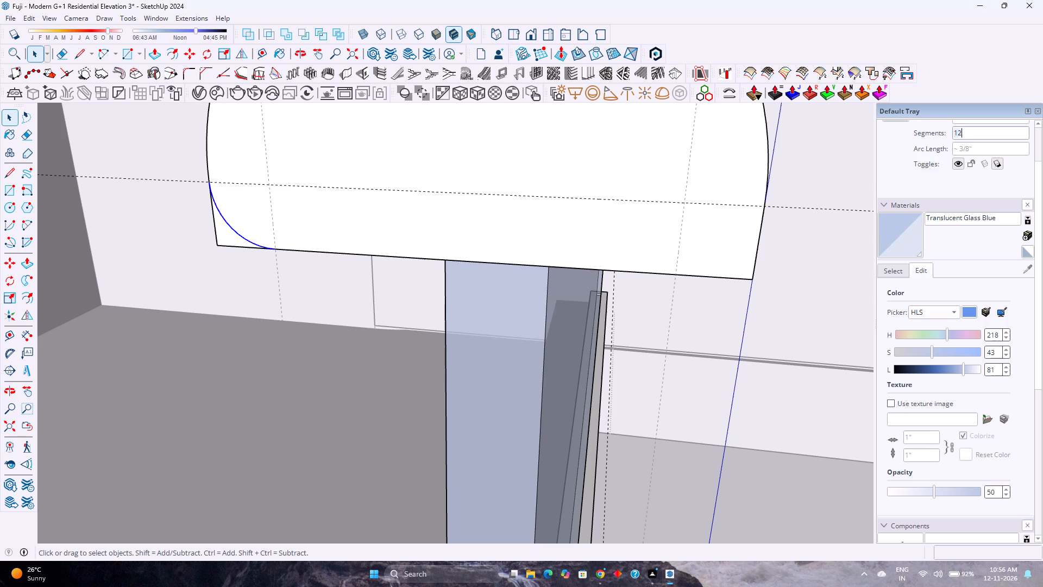
pyautogui.press('3')
pyautogui.press('0')
pyautogui.press('Return')
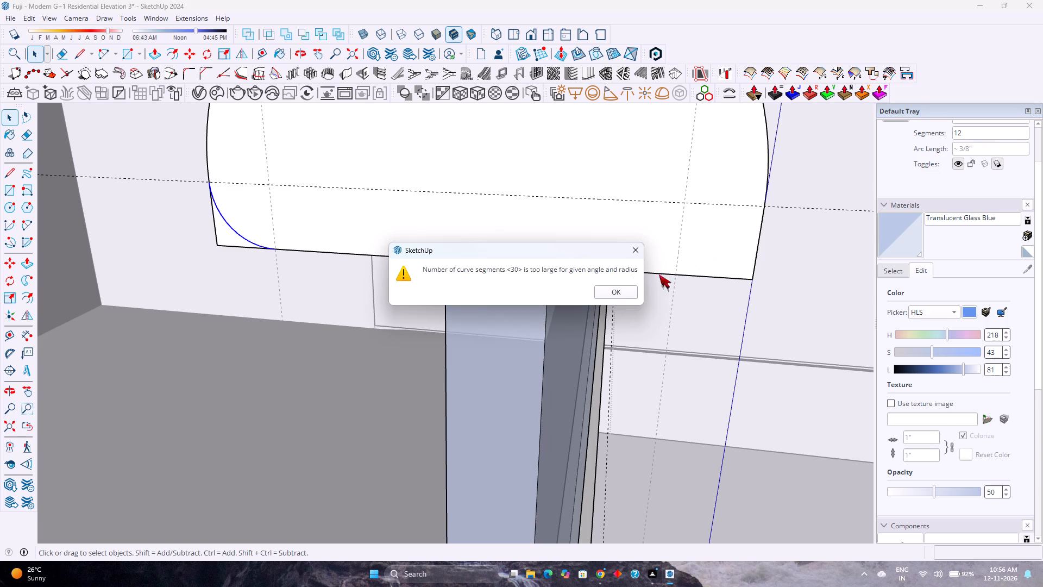
pyautogui.click(611, 290)
pyautogui.doubleClick(975, 135)
pyautogui.press('2')
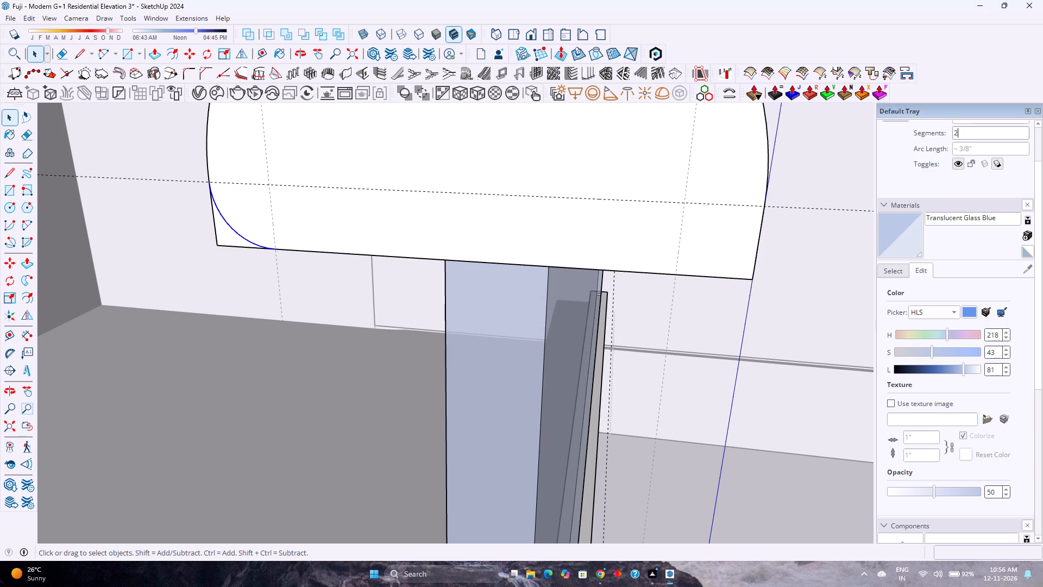
pyautogui.press('0')
pyautogui.press('Return')
pyautogui.click(610, 290)
pyautogui.doubleClick(990, 130)
pyautogui.press('1')
pyautogui.press('6')
pyautogui.press('Return')
pyautogui.click(728, 244)
# Draw a matching arc across the end face's outer lower corner between the guides' intersections with the bottom and side edges.
pyautogui.press('a')
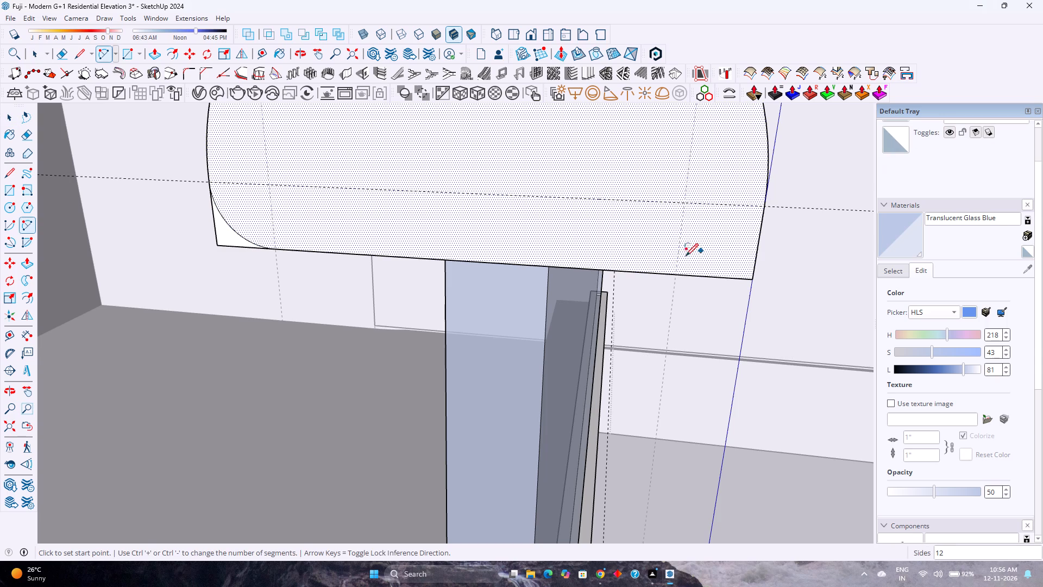
pyautogui.click(677, 273)
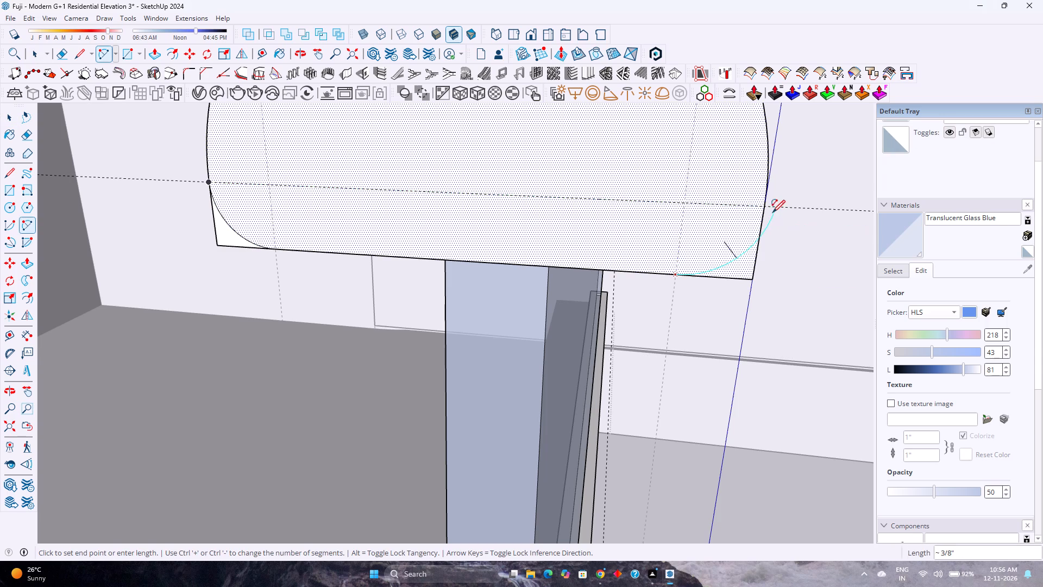
pyautogui.doubleClick(764, 209)
pyautogui.press('space')
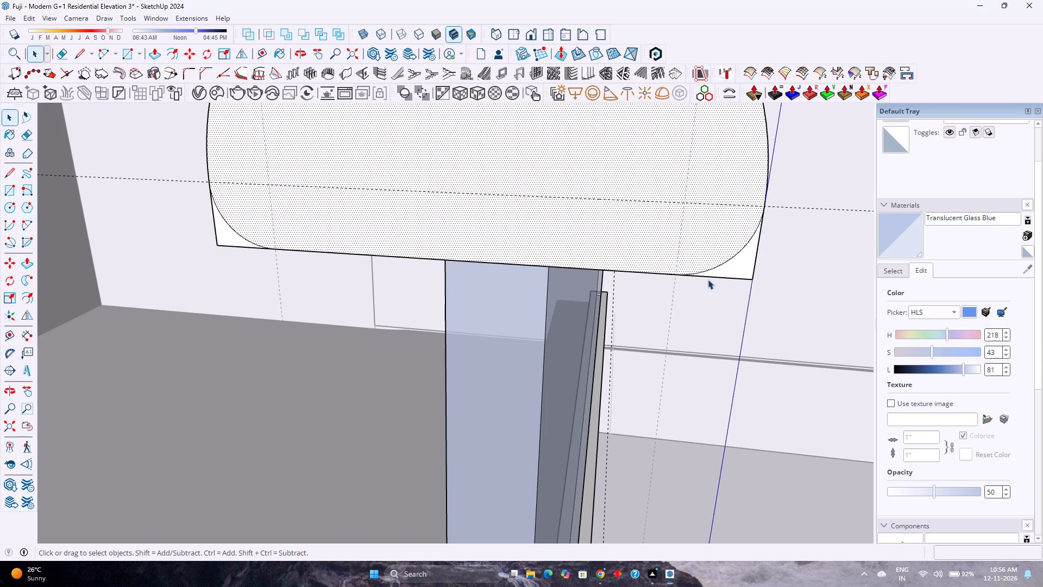
# Set the outer corner arc's segment count to 16, trying 20 and 18 first.
pyautogui.click(736, 253)
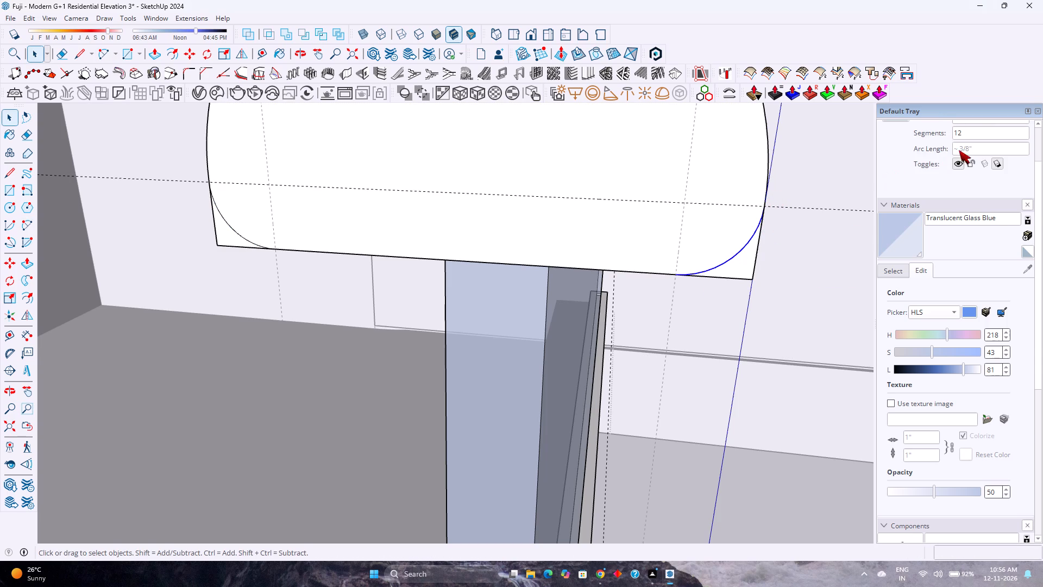
pyautogui.doubleClick(969, 135)
pyautogui.press('2')
pyautogui.press('0')
pyautogui.press('Return')
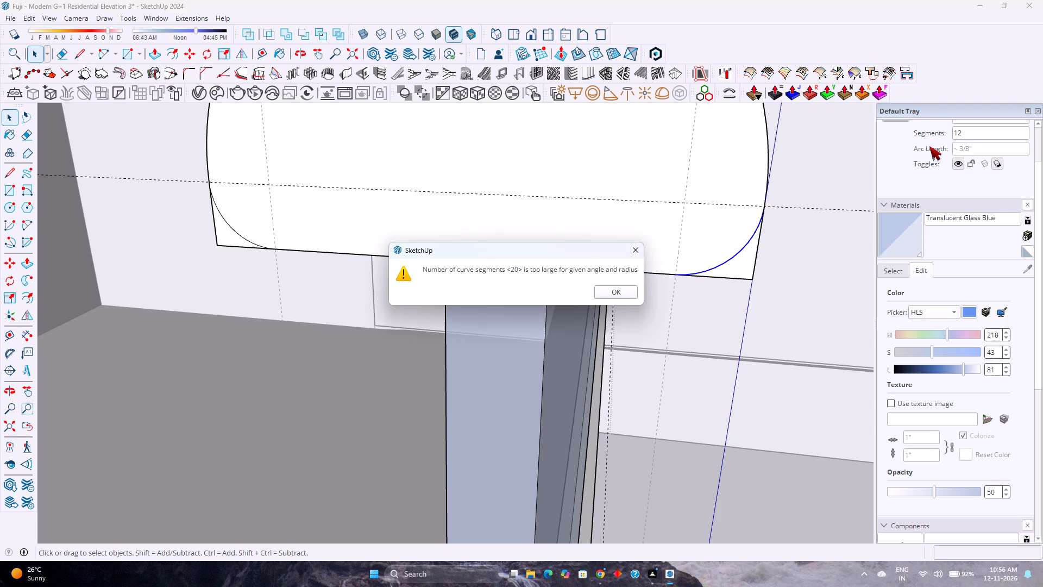
pyautogui.click(588, 291)
pyautogui.click(604, 291)
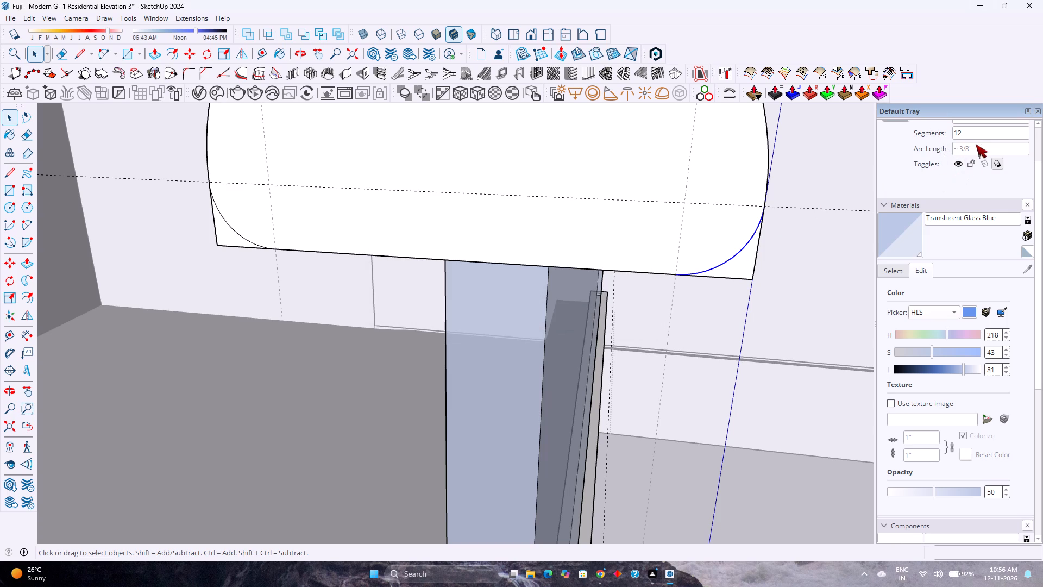
pyautogui.doubleClick(976, 133)
pyautogui.press('1')
pyautogui.press('8')
pyautogui.press('Return')
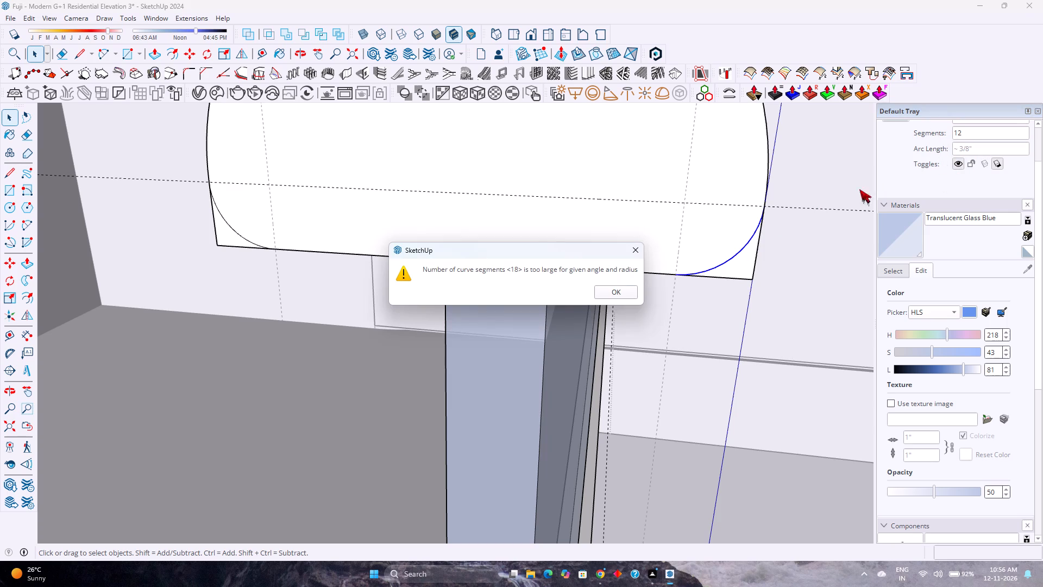
pyautogui.click(630, 289)
pyautogui.doubleClick(1002, 126)
pyautogui.doubleClick(995, 132)
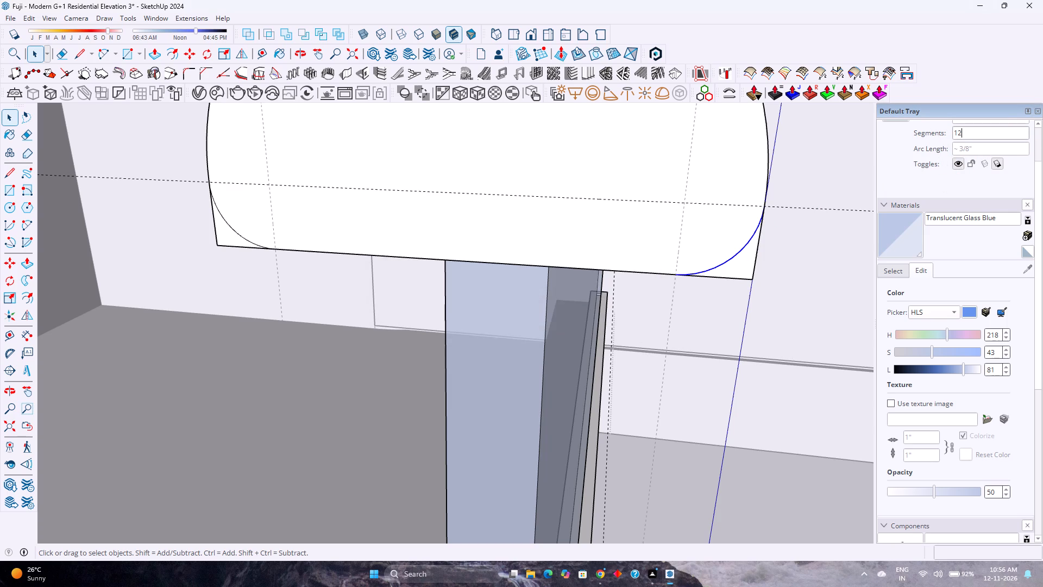
pyautogui.press('1')
pyautogui.press('6')
pyautogui.press('Return')
# Round the rail's outer lower edge by running Follow Me on the corner area outside the arc along that long bottom edge.
pyautogui.moveTo(703, 236); pyautogui.dragTo(628, 235, button='middle')
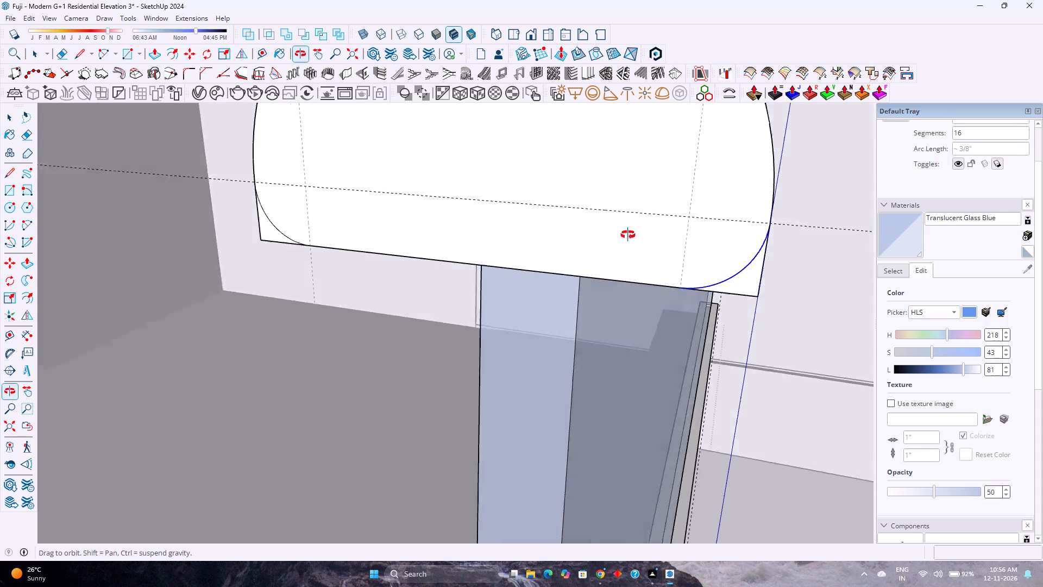
pyautogui.moveTo(628, 235); pyautogui.dragTo(548, 229, button='middle')
pyautogui.scroll(-3, 538, 210)
pyautogui.click(739, 284)
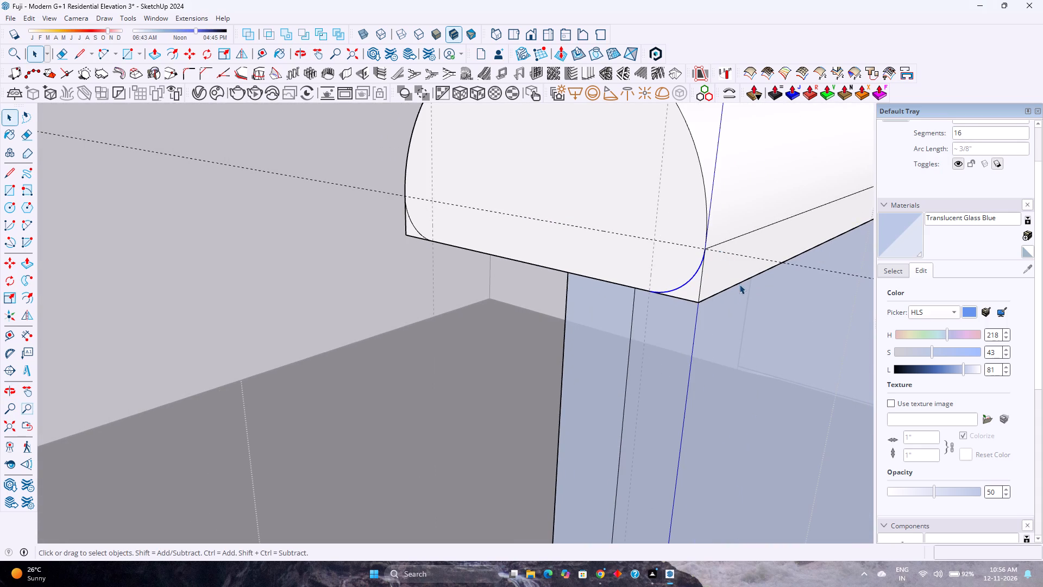
pyautogui.click(31, 282)
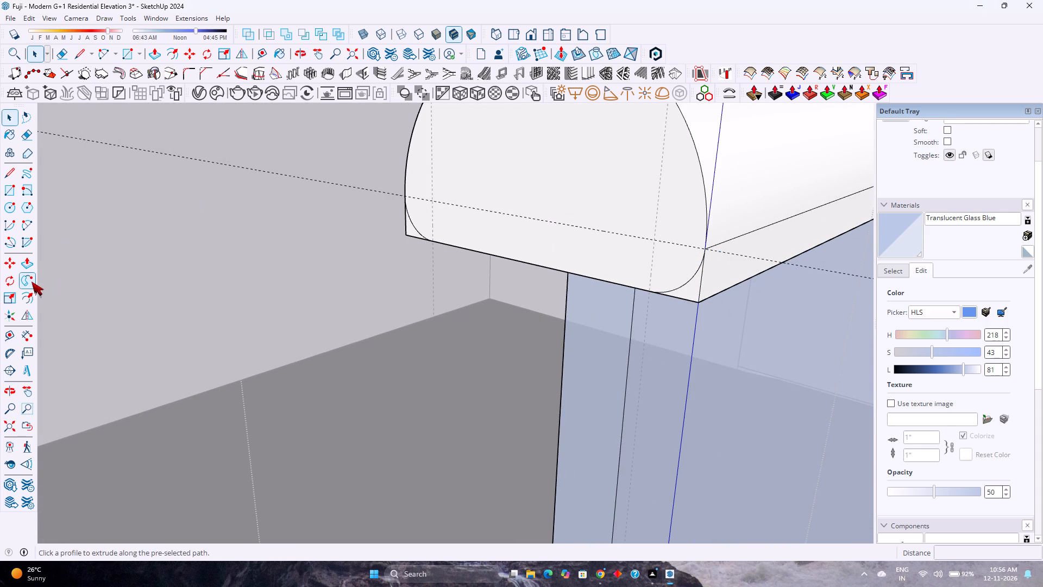
pyautogui.click(688, 291)
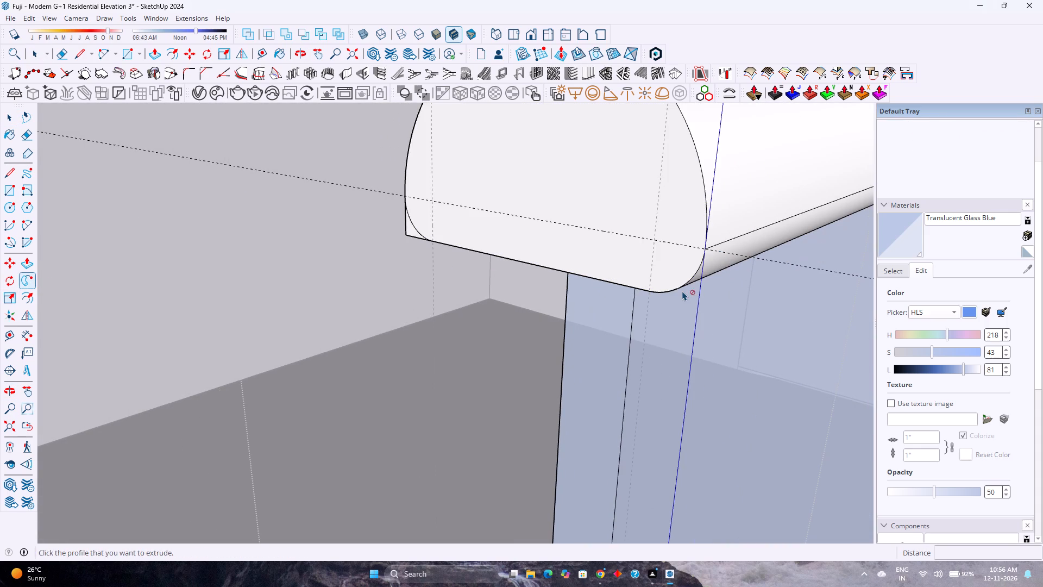
# Round the rail's inner lower edge by running Follow Me on the corner area outside the arc along that long bottom edge.
pyautogui.scroll(3, 367, 243)
pyautogui.middleClick(367, 243)
pyautogui.scroll(-5, 368, 243)
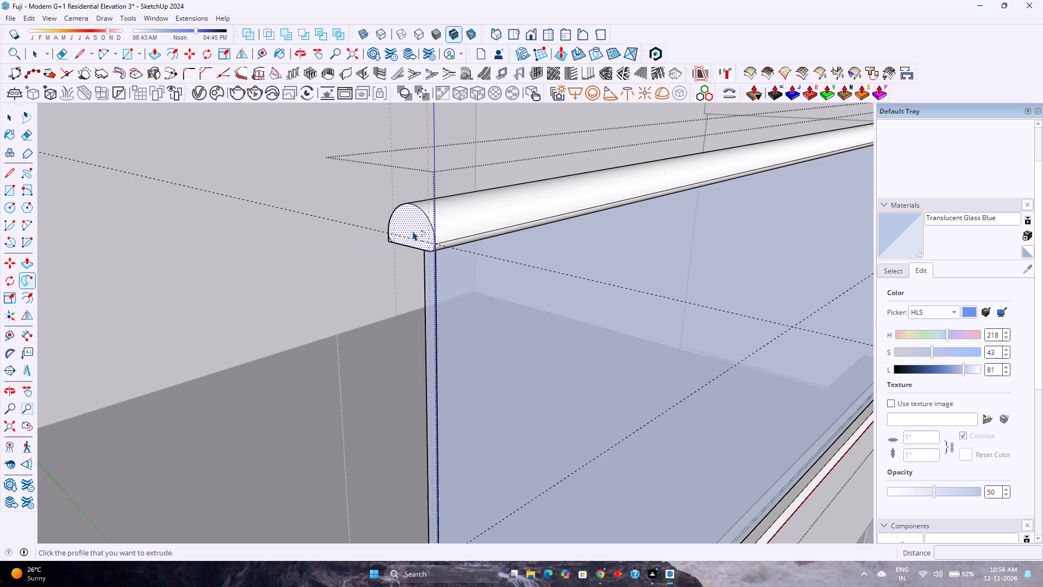
pyautogui.press('space')
pyautogui.scroll(9, 404, 212)
pyautogui.moveTo(369, 264); pyautogui.dragTo(380, 268, button='middle')
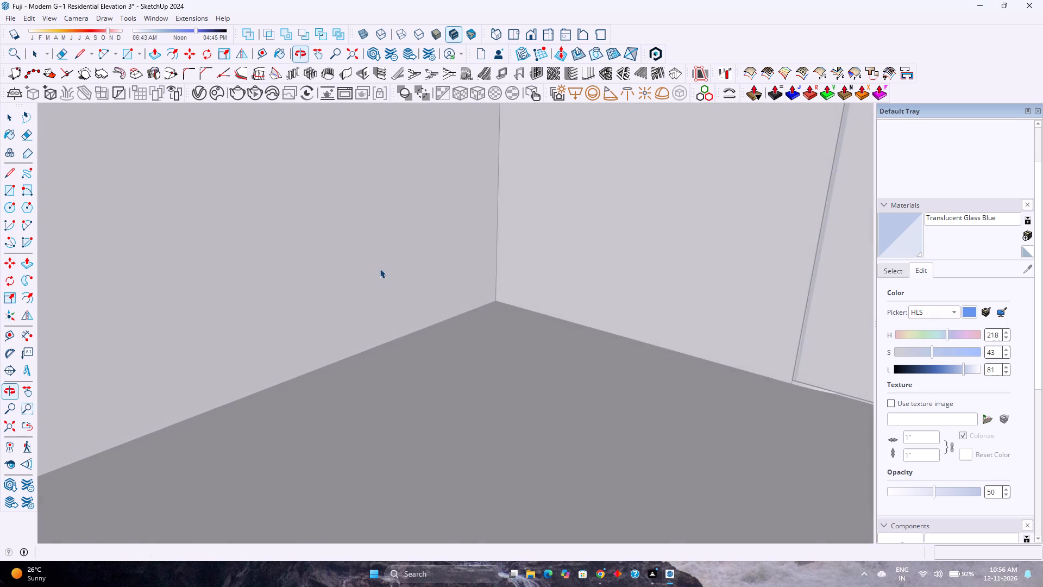
pyautogui.scroll(-4, 375, 261)
pyautogui.scroll(3, 460, 307)
pyautogui.scroll(-3, 472, 290)
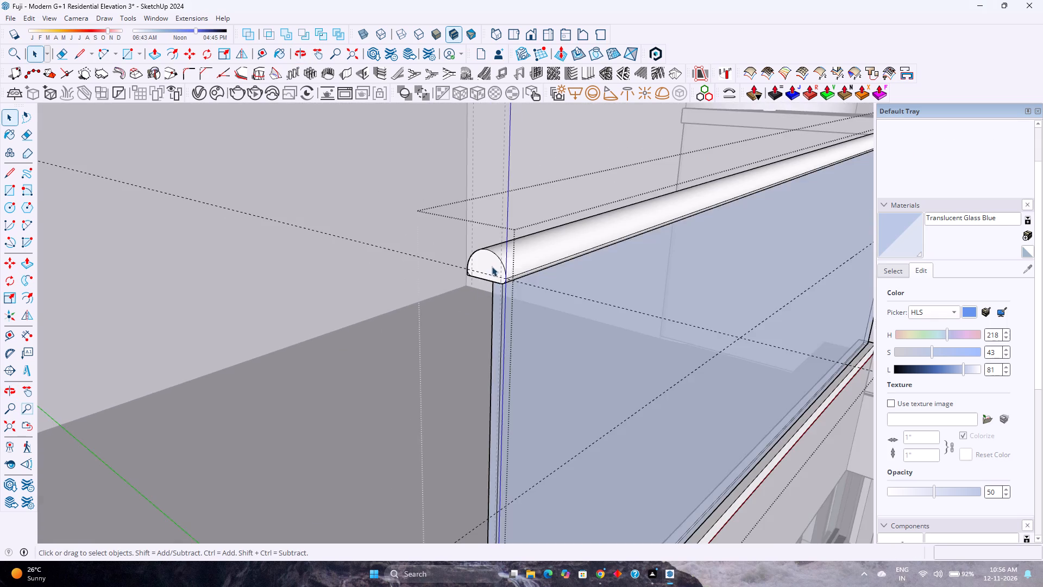
pyautogui.scroll(16, 482, 263)
pyautogui.moveTo(461, 285); pyautogui.dragTo(824, 253, button='middle')
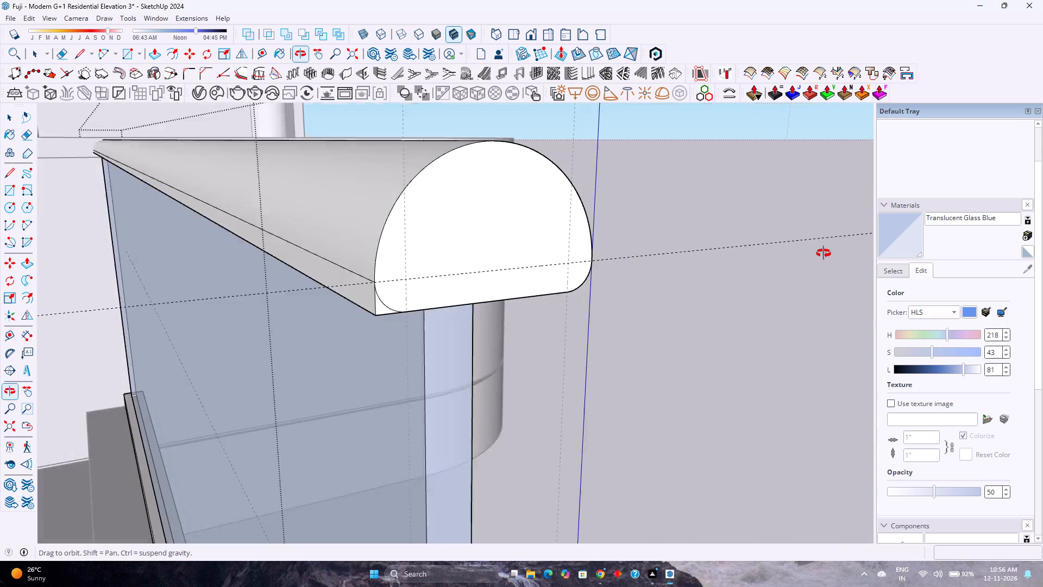
pyautogui.moveTo(824, 253); pyautogui.dragTo(828, 252, button='middle')
pyautogui.scroll(3, 269, 307)
pyautogui.click(413, 302)
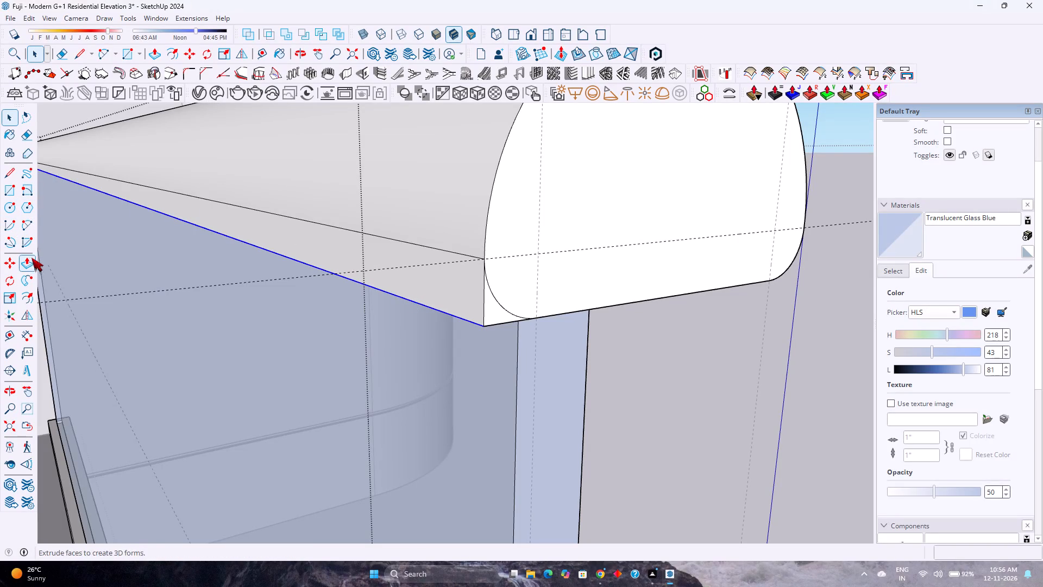
pyautogui.click(30, 280)
pyautogui.click(491, 304)
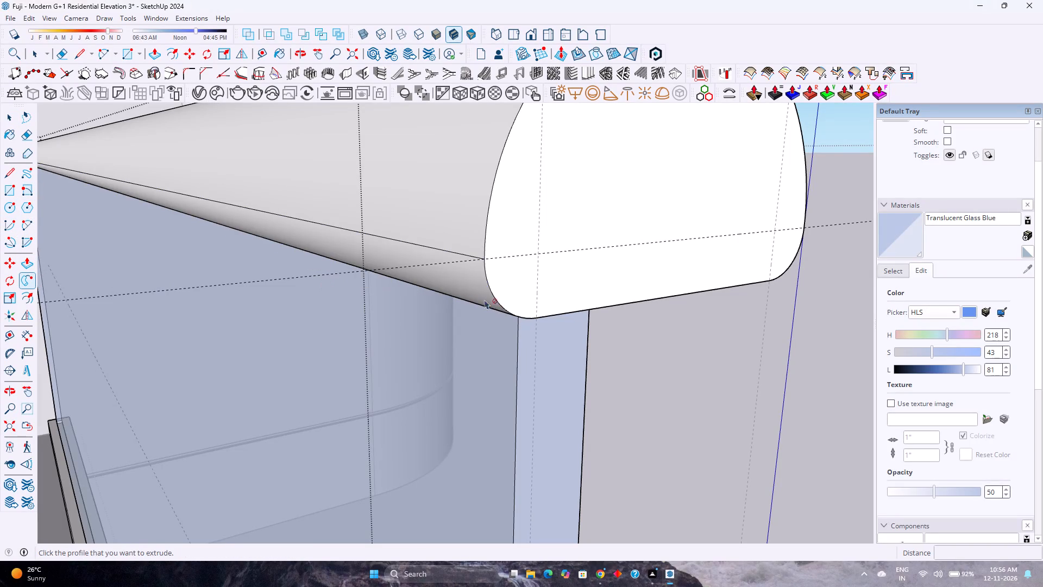
pyautogui.scroll(-3, 400, 240)
pyautogui.press('space')
# Examine the rounded top rail from its end and along its length, and the railing within the whole balcony front.
pyautogui.moveTo(547, 229); pyautogui.dragTo(276, 245, button='middle')
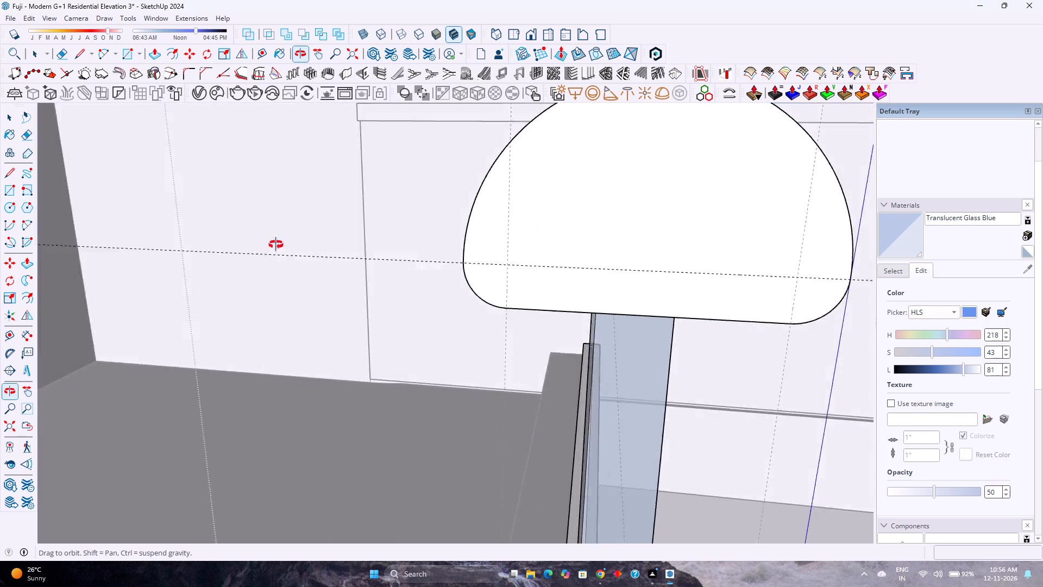
pyautogui.moveTo(276, 245); pyautogui.dragTo(200, 241, button='middle')
pyautogui.scroll(-5, 203, 238)
pyautogui.scroll(3, 278, 242)
pyautogui.scroll(4, 228, 241)
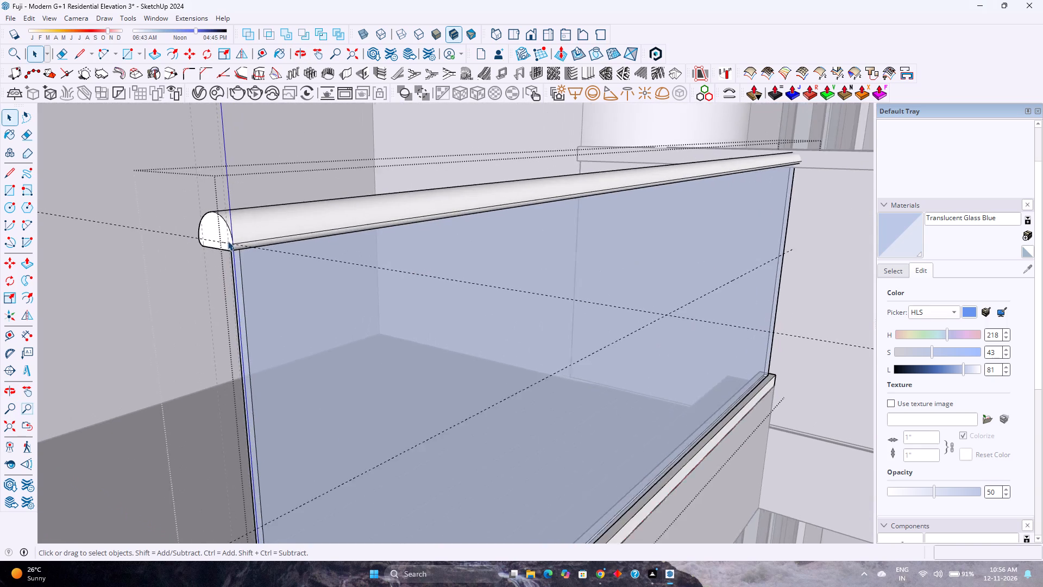
pyautogui.scroll(4, 228, 241)
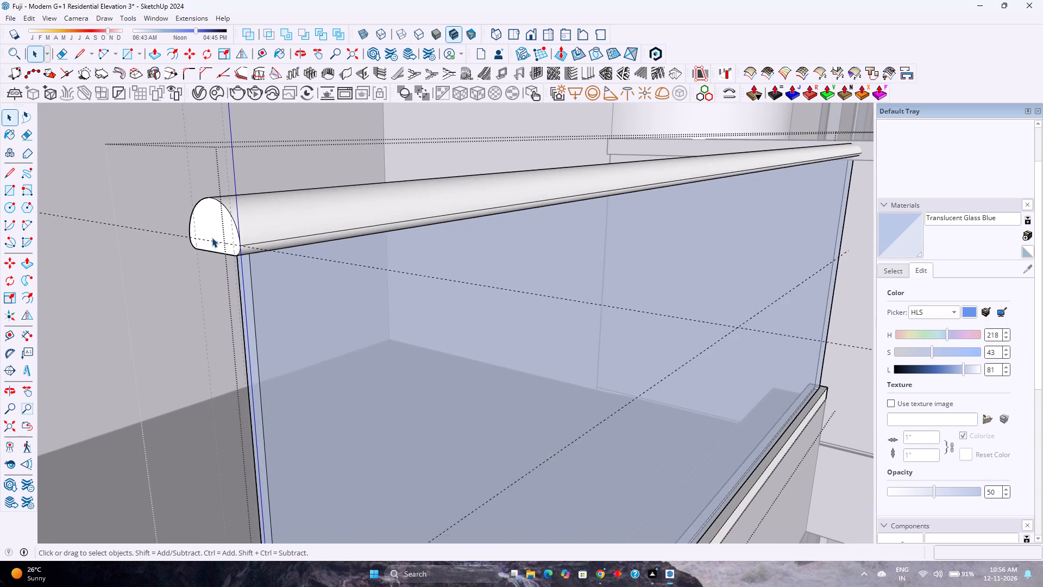
pyautogui.scroll(-4, 342, 228)
pyautogui.scroll(-8, 525, 220)
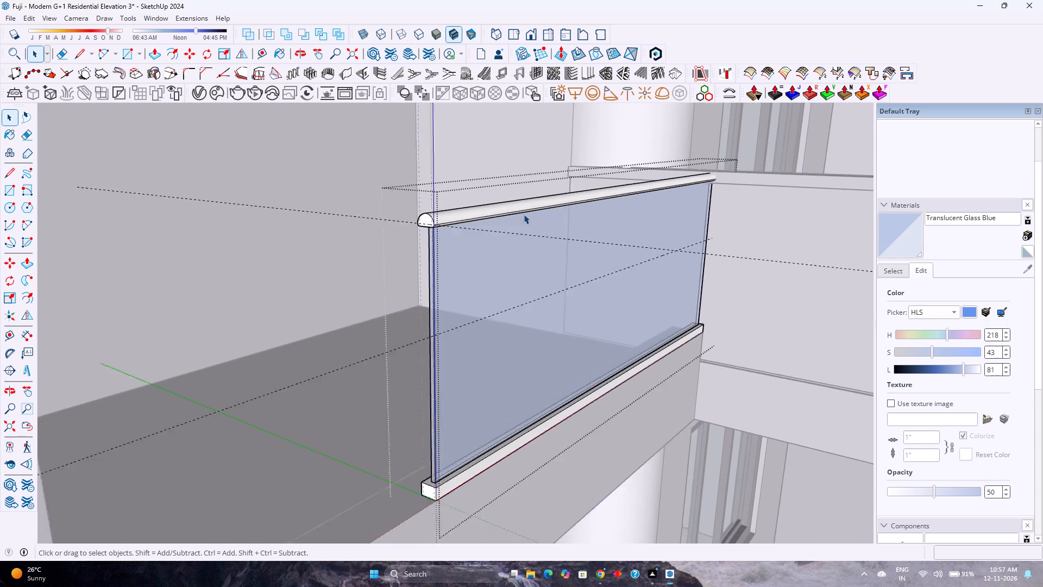
pyautogui.scroll(-4, 524, 214)
pyautogui.moveTo(532, 218); pyautogui.dragTo(416, 233, button='middle')
pyautogui.scroll(-5, 416, 233)
pyautogui.scroll(4, 436, 285)
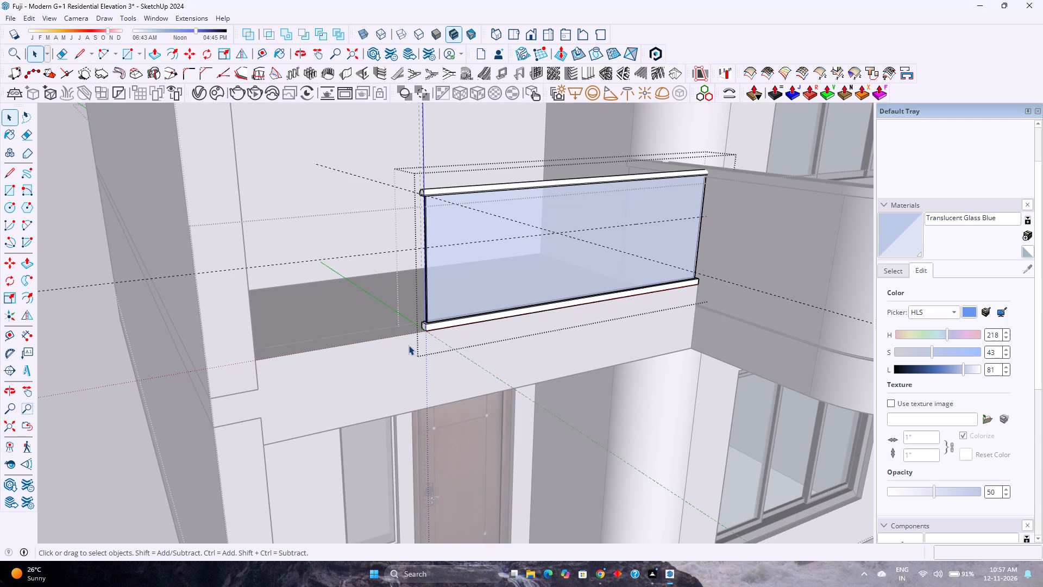
pyautogui.scroll(-9, 431, 327)
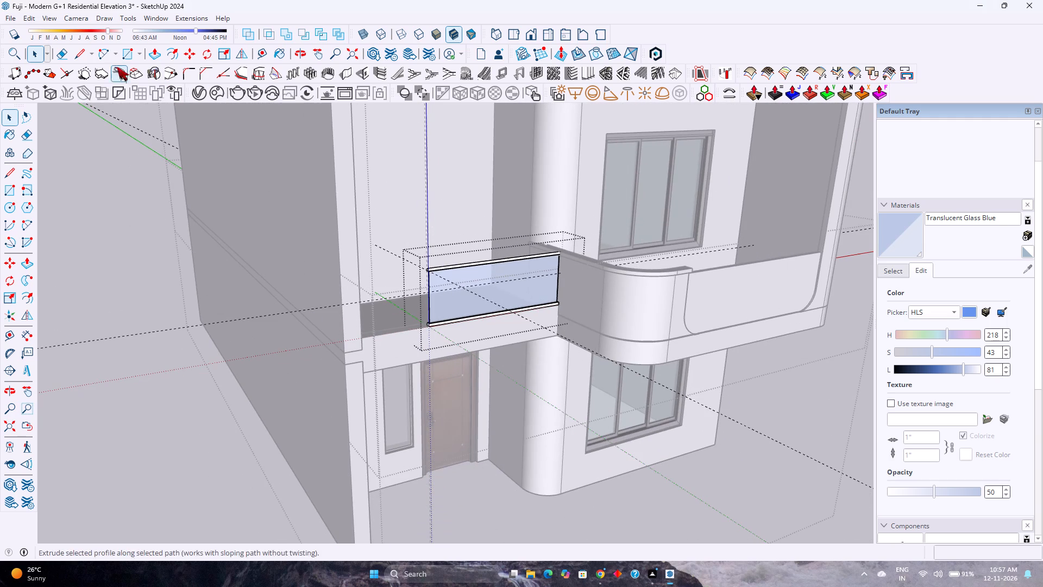
# Delete the construction guides in the railing group, exit it, and delete the remaining guides in the enclosing group.
pyautogui.click(26, 19)
pyautogui.click(78, 129)
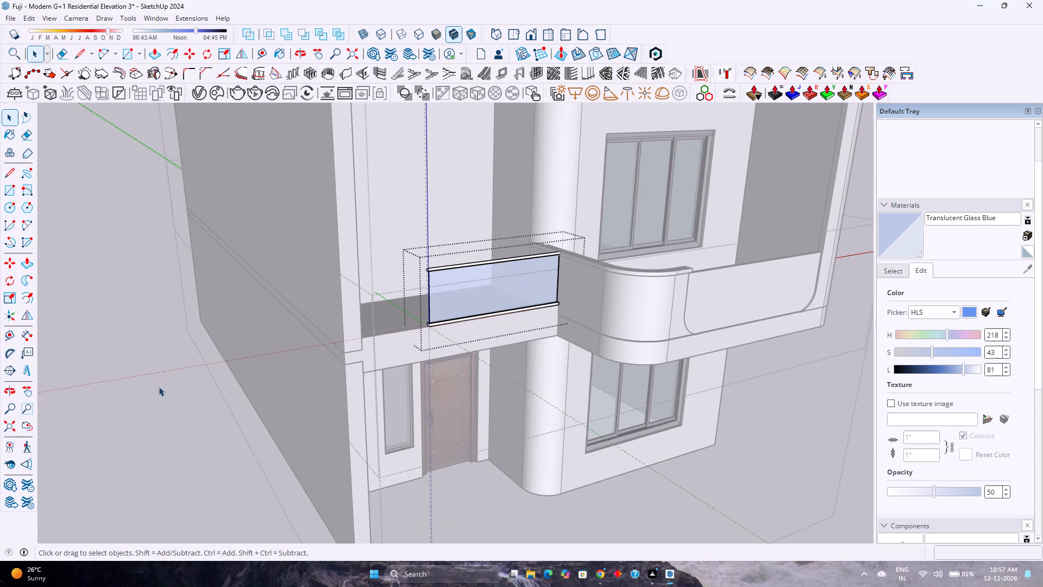
pyautogui.click(211, 479)
pyautogui.moveTo(475, 414); pyautogui.dragTo(422, 420, button='middle')
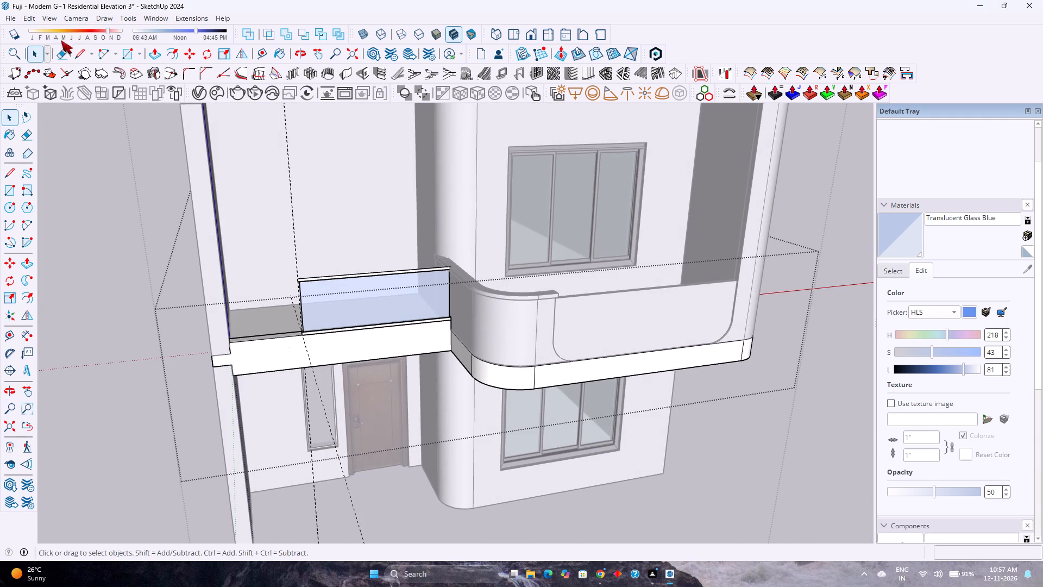
pyautogui.click(33, 18)
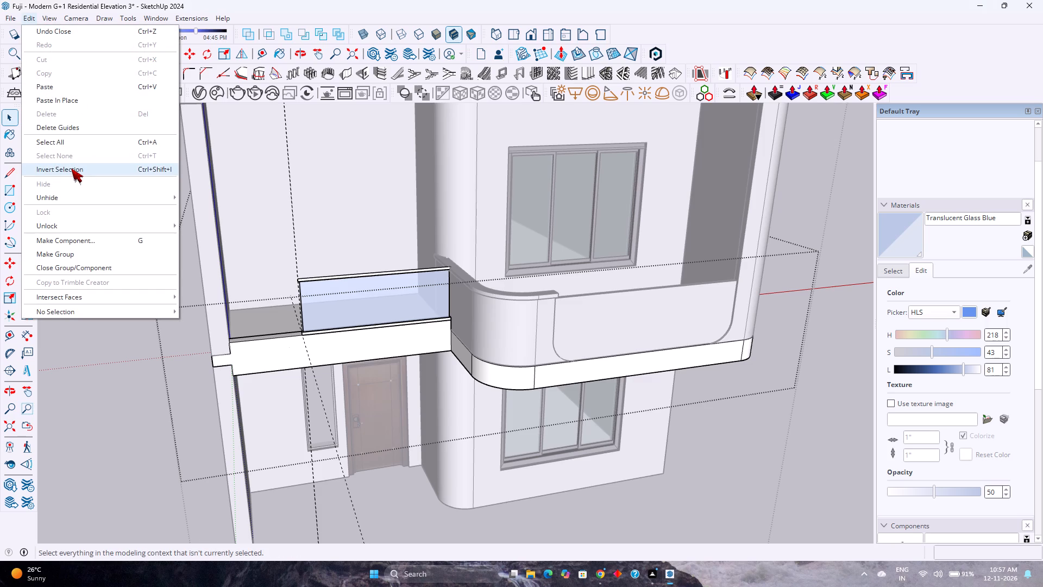
pyautogui.click(75, 128)
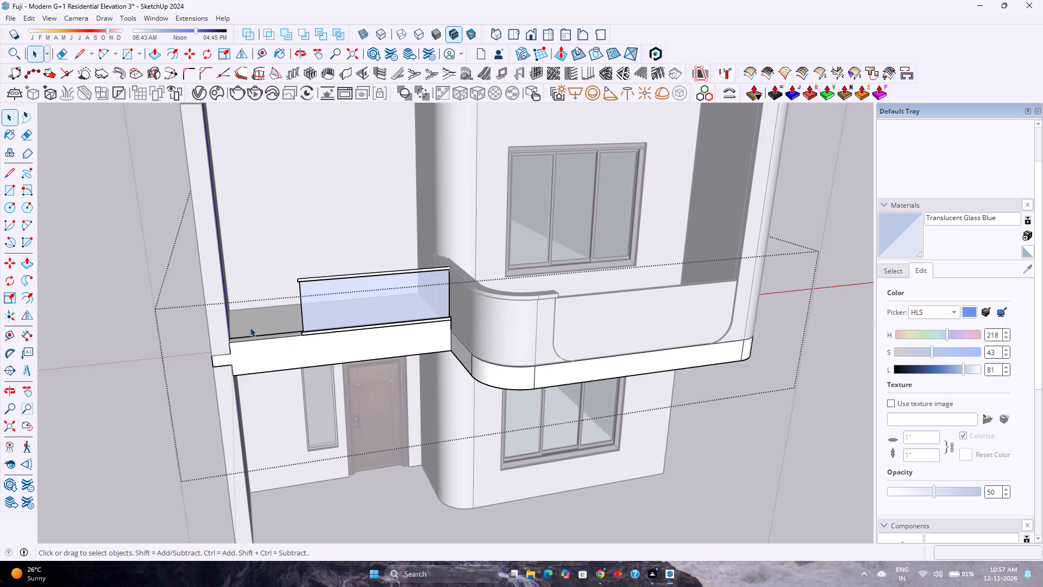
# Reopen the glass railing group and Push/Pull the top rail's free end face 3' toward the side wall.
pyautogui.scroll(6, 307, 302)
pyautogui.moveTo(309, 320); pyautogui.dragTo(475, 413, button='middle')
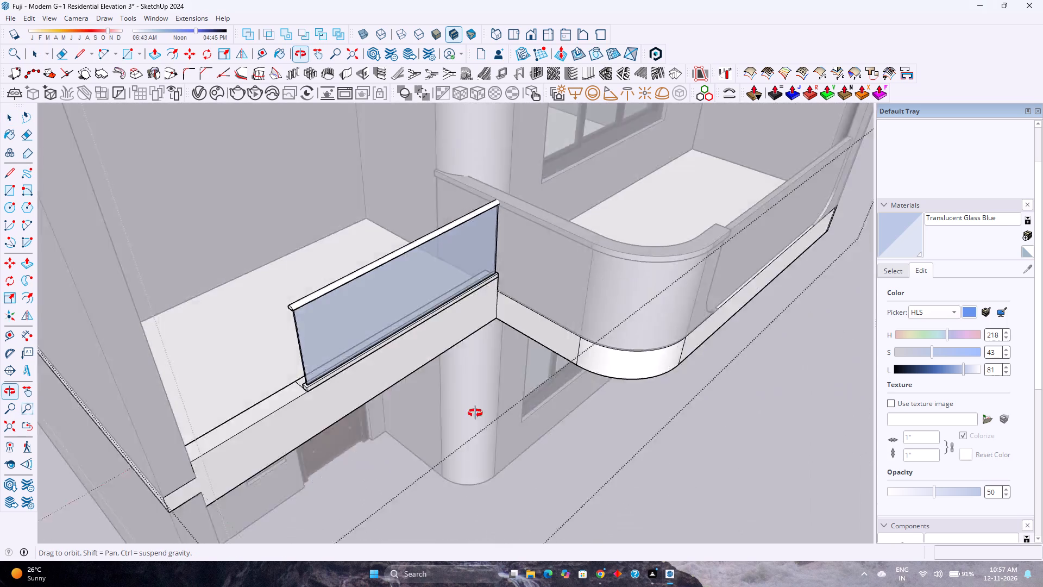
pyautogui.moveTo(475, 413); pyautogui.dragTo(557, 411, button='middle')
pyautogui.scroll(2, 253, 373)
pyautogui.scroll(1, 312, 392)
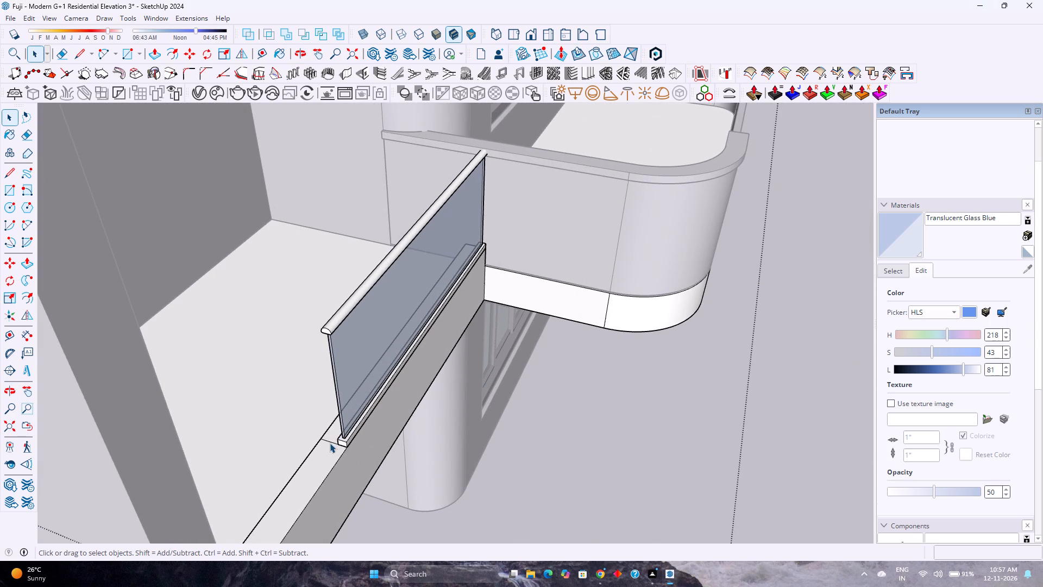
pyautogui.click(329, 442)
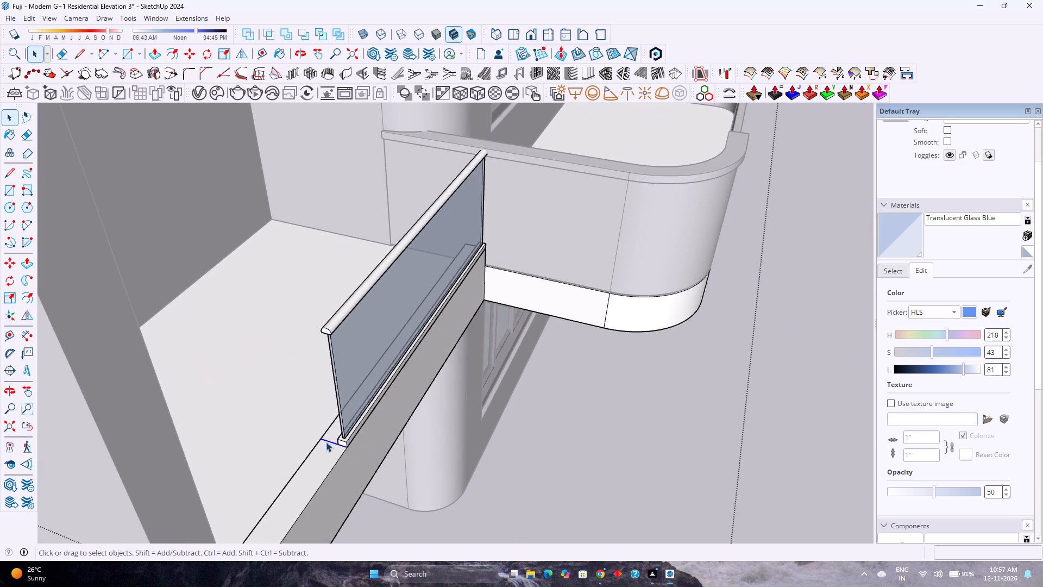
pyautogui.scroll(3, 337, 384)
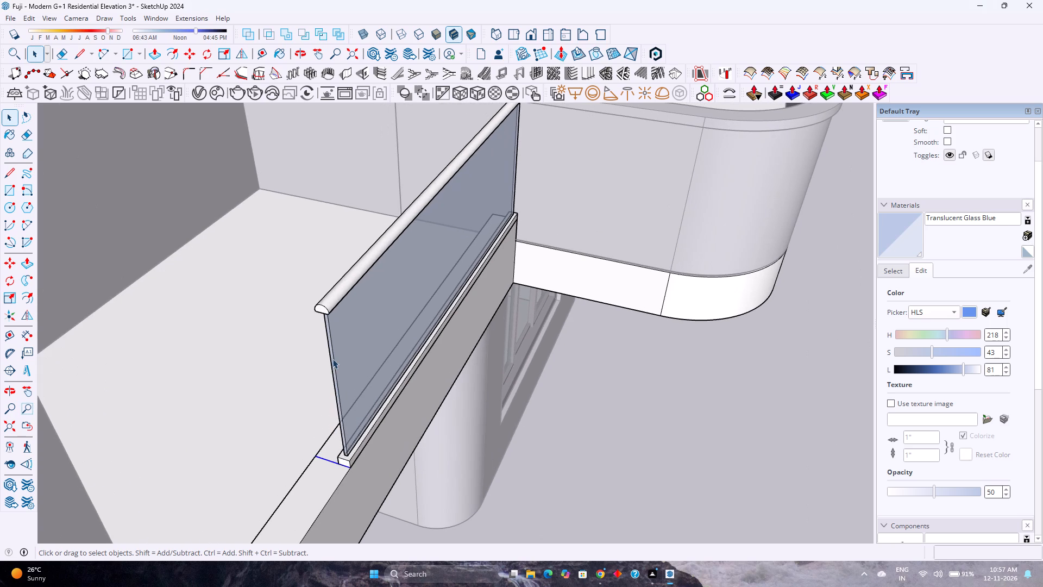
pyautogui.doubleClick(330, 358)
pyautogui.scroll(3, 330, 357)
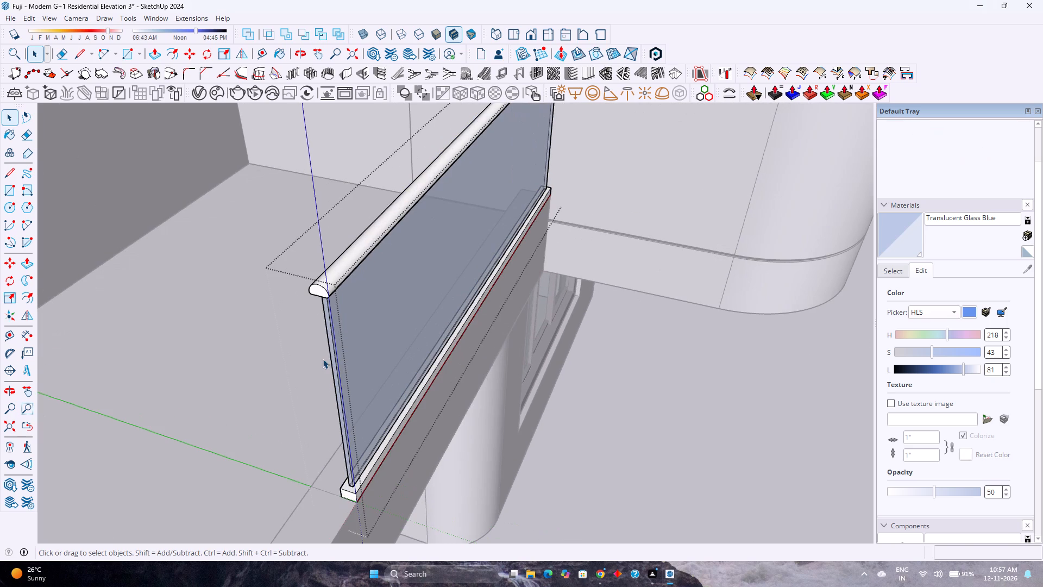
pyautogui.press('p')
pyautogui.click(317, 289)
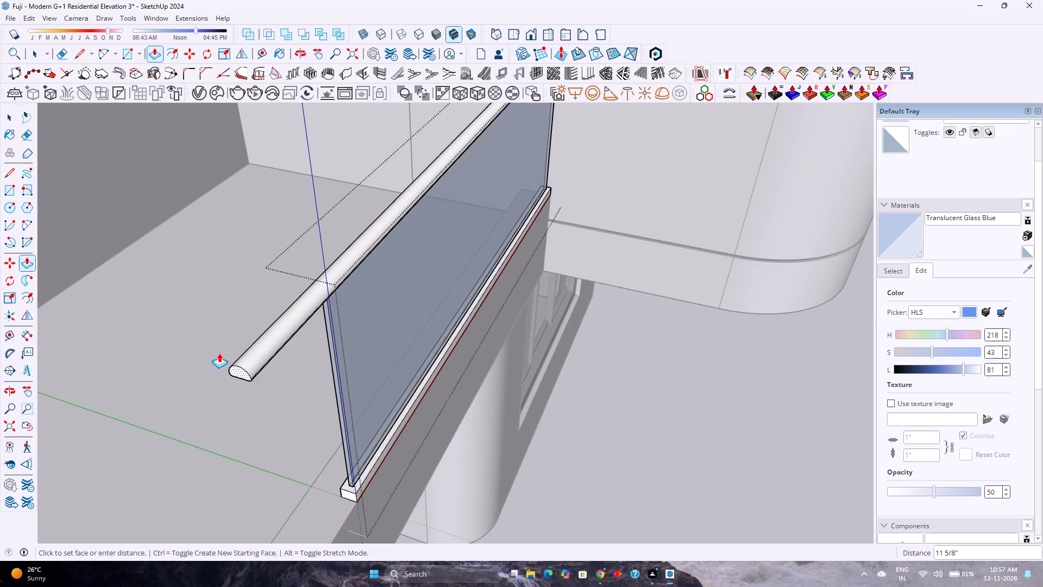
pyautogui.scroll(-6, 219, 353)
pyautogui.moveTo(219, 365); pyautogui.dragTo(126, 378, button='middle')
pyautogui.keyDown('shift'); pyautogui.moveTo(143, 384); pyautogui.dragTo(247, 387, button='middle'); pyautogui.keyUp('shift')
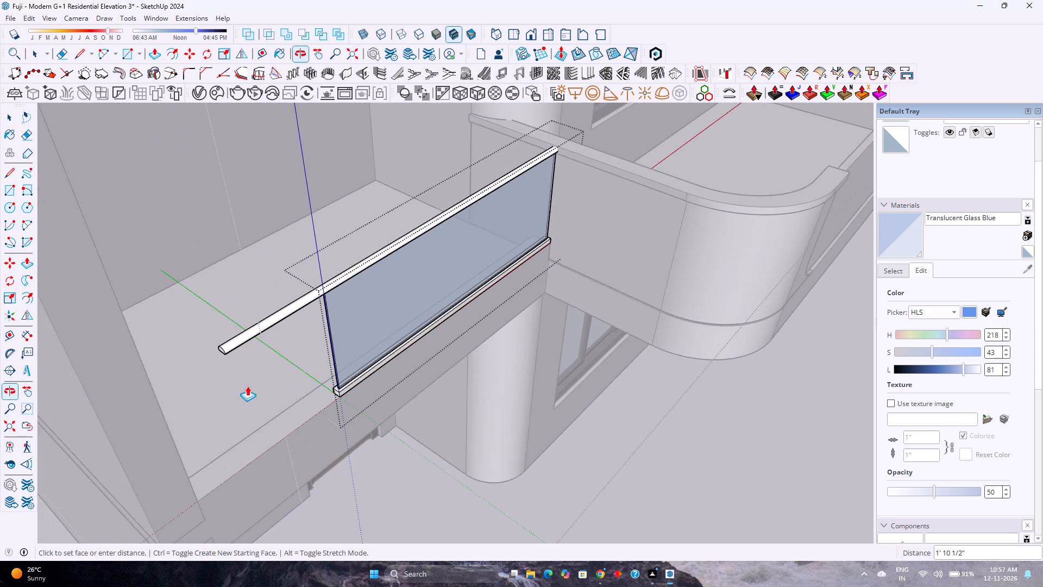
pyautogui.moveTo(247, 386); pyautogui.dragTo(105, 405, button='middle')
pyautogui.click(83, 365)
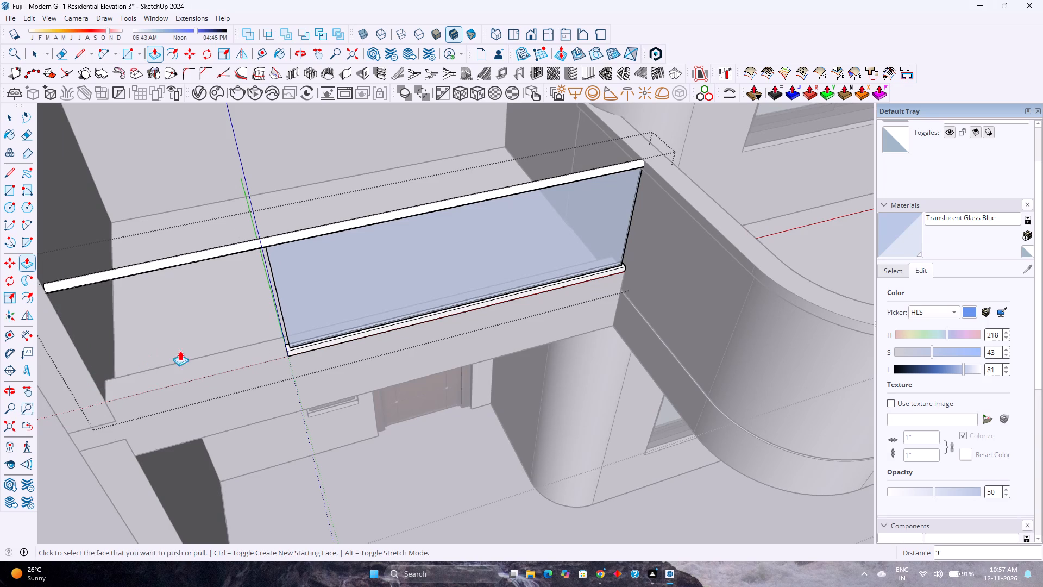
# Extend the bottom rail's free end by the same 3' by repeating the previous Push/Pull on its end face.
pyautogui.scroll(7, 250, 344)
pyautogui.moveTo(252, 344); pyautogui.dragTo(400, 307, button='middle')
pyautogui.scroll(3, 376, 392)
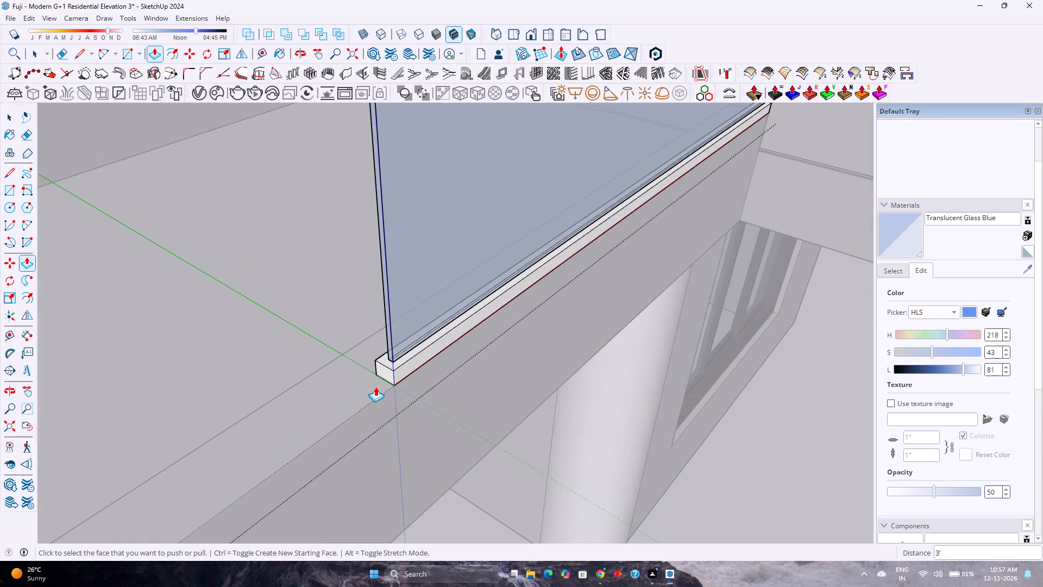
pyautogui.doubleClick(385, 375)
pyautogui.press('space')
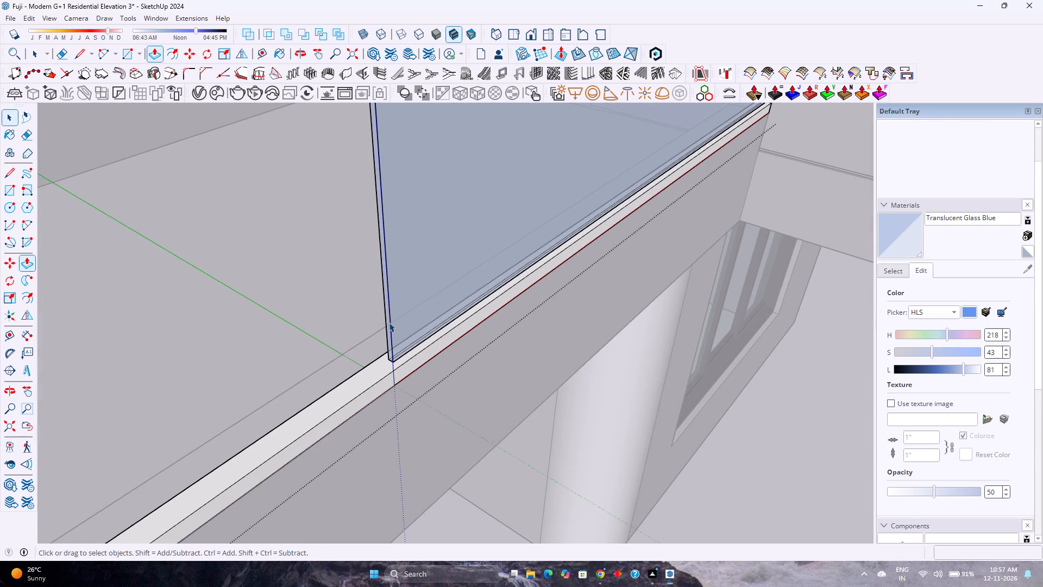
# Hide the glass panel group to expose the slot in the bottom rail.
pyautogui.doubleClick(389, 322)
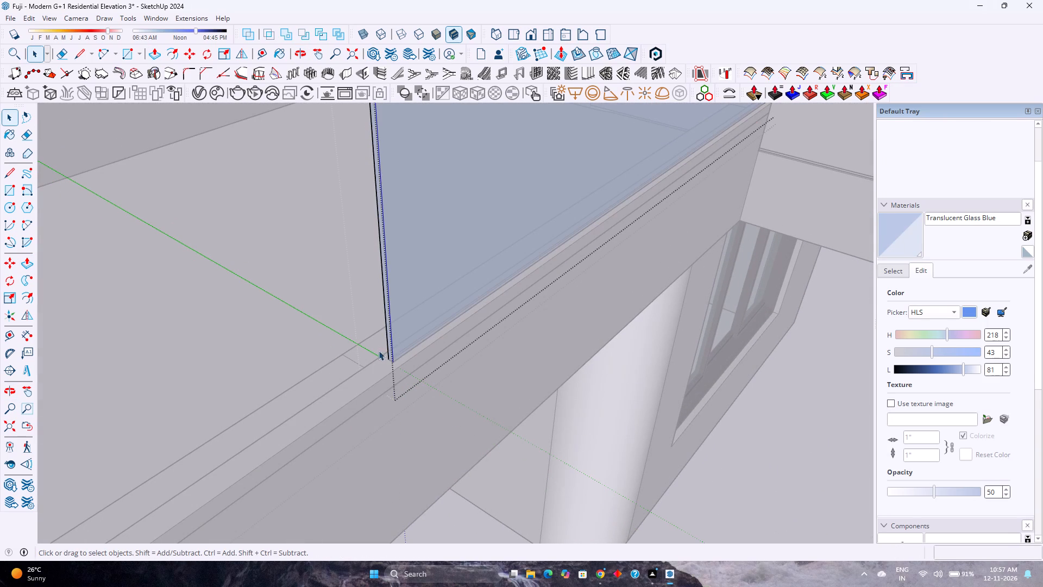
pyautogui.scroll(3, 384, 365)
pyautogui.press('Escape')
pyautogui.click(405, 320)
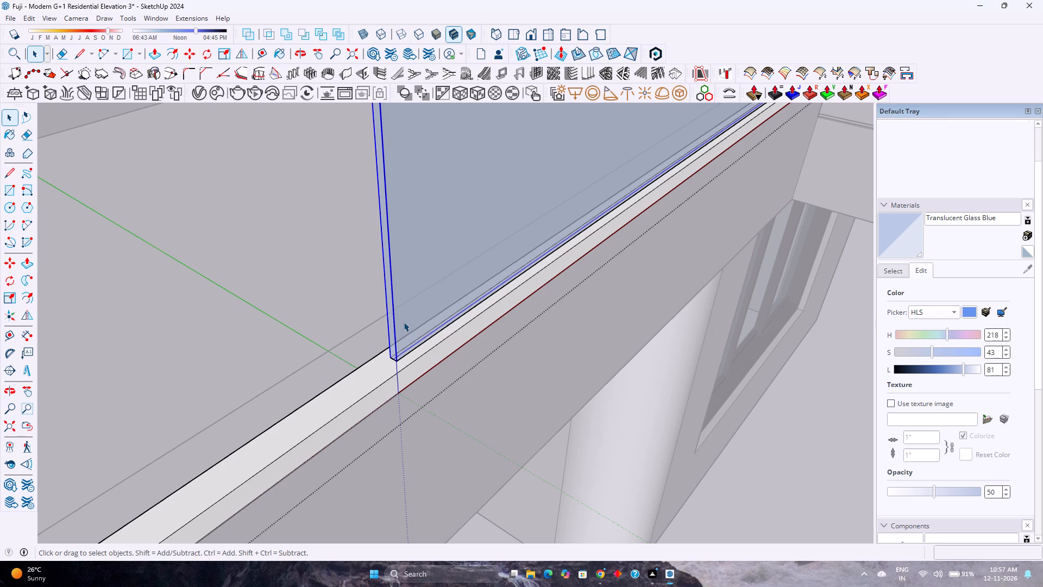
pyautogui.rightClick(420, 240)
pyautogui.click(450, 271)
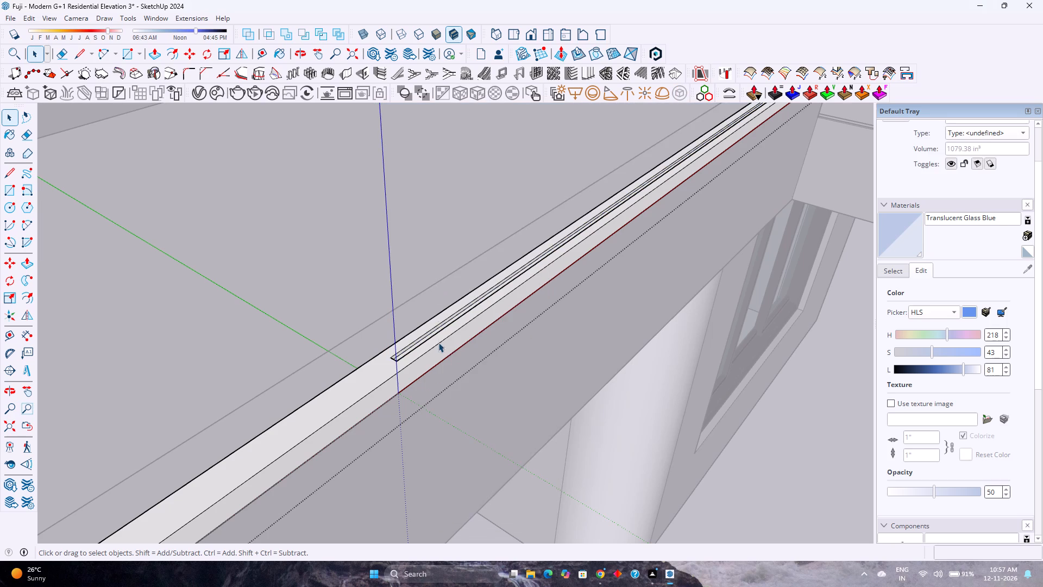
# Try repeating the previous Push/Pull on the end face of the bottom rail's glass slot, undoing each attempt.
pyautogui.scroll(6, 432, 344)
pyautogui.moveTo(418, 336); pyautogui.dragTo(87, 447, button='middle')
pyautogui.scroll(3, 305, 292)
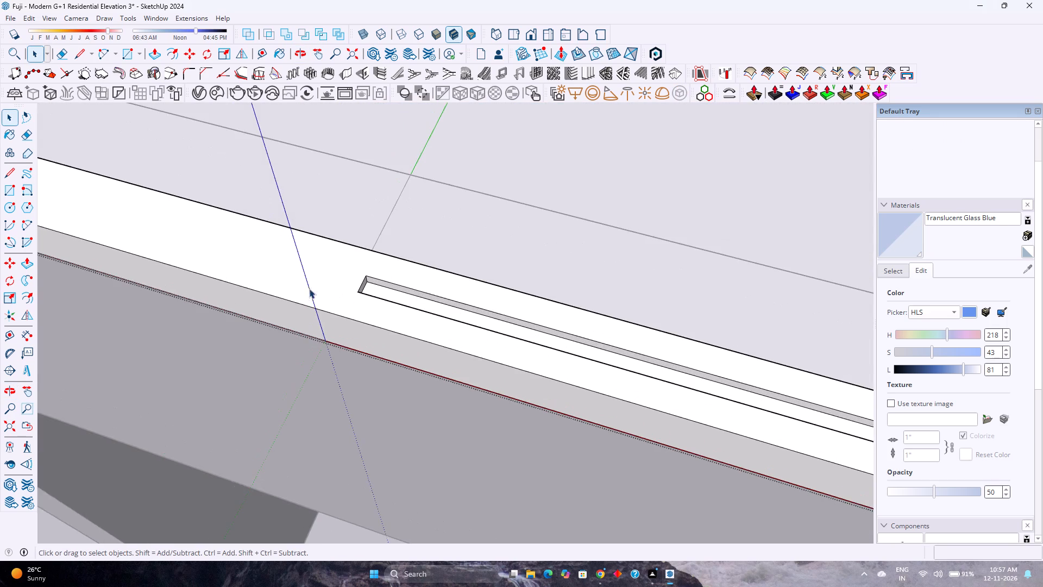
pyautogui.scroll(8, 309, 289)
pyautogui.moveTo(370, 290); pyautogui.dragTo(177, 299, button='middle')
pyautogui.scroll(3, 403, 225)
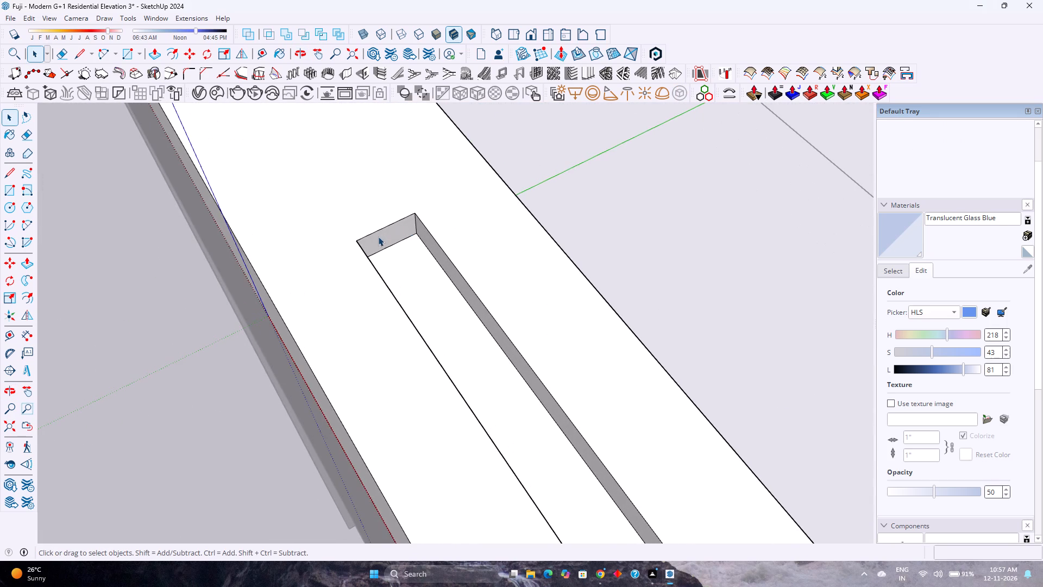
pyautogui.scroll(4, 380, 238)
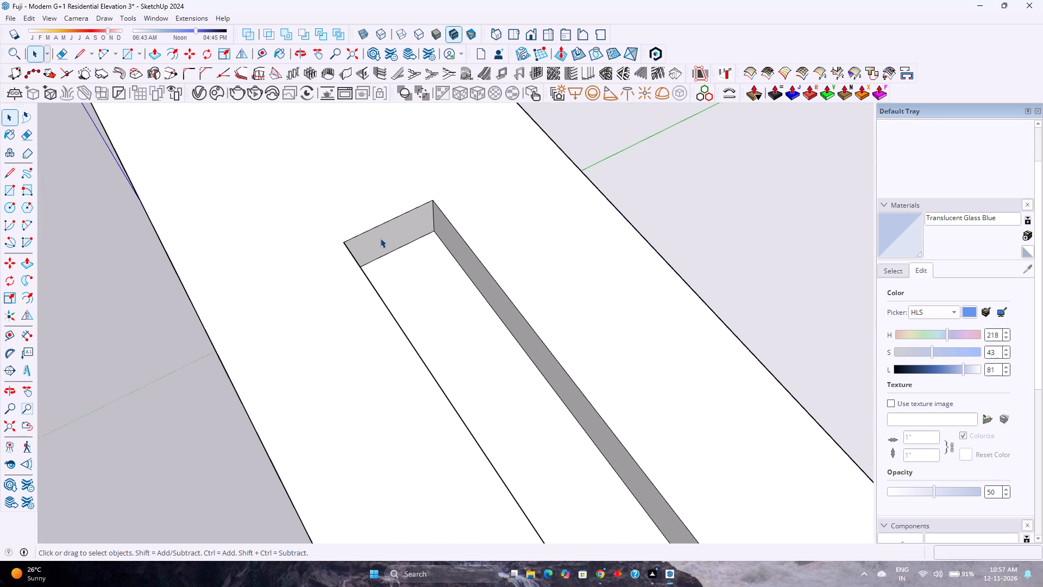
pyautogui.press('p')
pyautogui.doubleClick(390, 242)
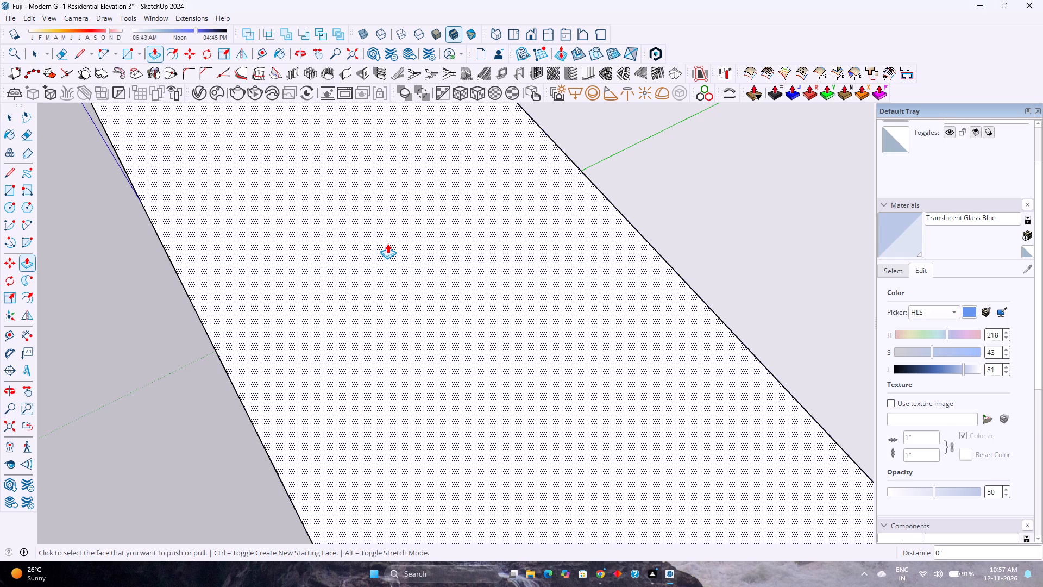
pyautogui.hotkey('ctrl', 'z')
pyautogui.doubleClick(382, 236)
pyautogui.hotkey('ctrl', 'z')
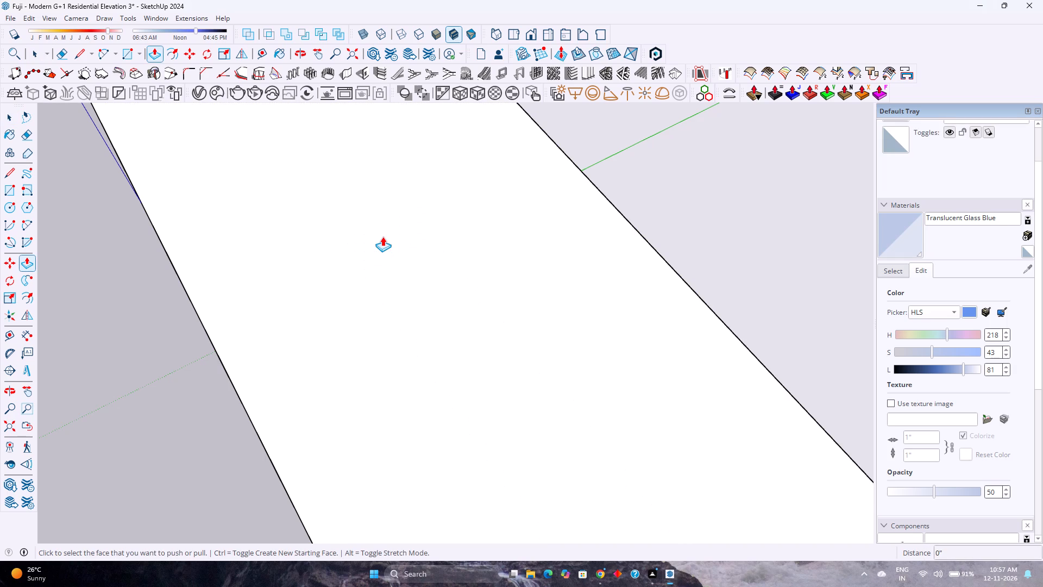
# Push/Pull the end face of the bottom rail's glass slot 3' toward the side wall.
pyautogui.click(382, 236)
pyautogui.press('3')
pyautogui.press("'")
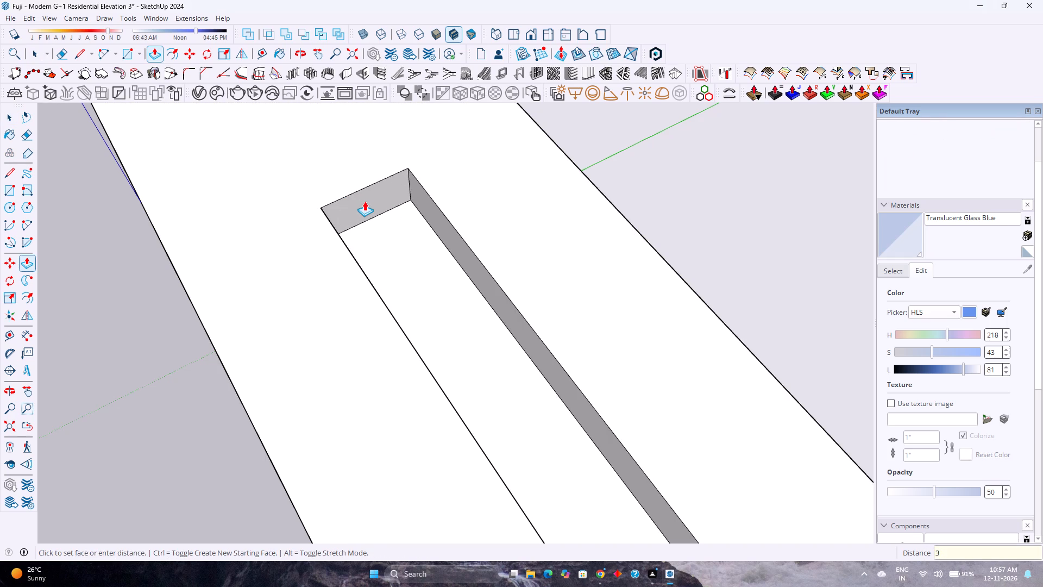
pyautogui.press('Return')
# Extend the glass slot on the underside of the top rail by repeating the 3' Push/Pull on its end face.
pyautogui.scroll(-4, 394, 274)
pyautogui.keyDown('shift'); pyautogui.moveTo(387, 265); pyautogui.dragTo(536, 441, button='middle'); pyautogui.keyUp('shift')
pyautogui.scroll(-5, 468, 353)
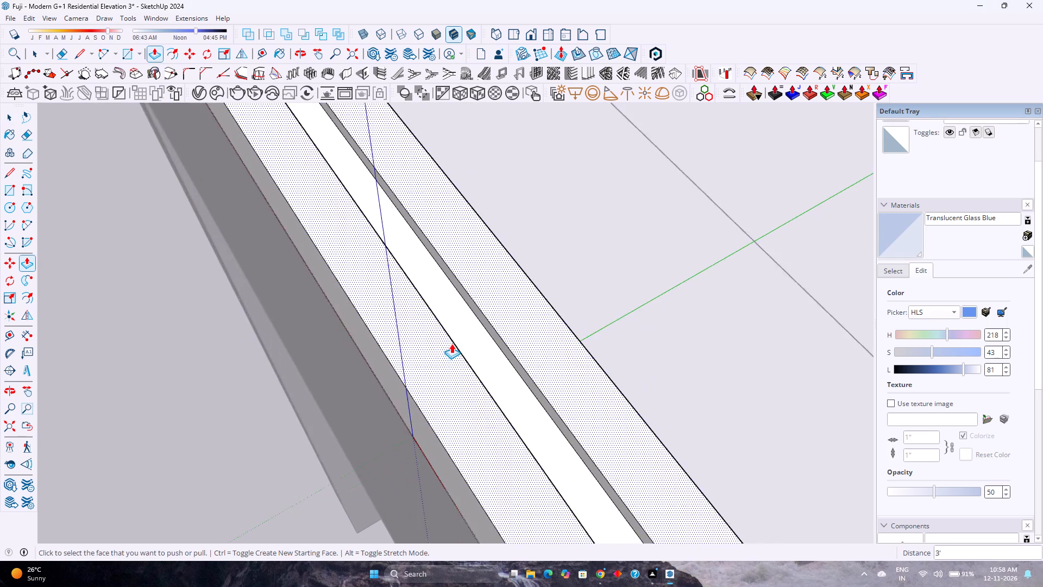
pyautogui.scroll(-2, 451, 344)
pyautogui.keyDown('shift'); pyautogui.moveTo(436, 333); pyautogui.dragTo(438, 442, button='middle'); pyautogui.keyUp('shift')
pyautogui.moveTo(410, 423); pyautogui.dragTo(571, 378, button='middle')
pyautogui.scroll(-14, 573, 377)
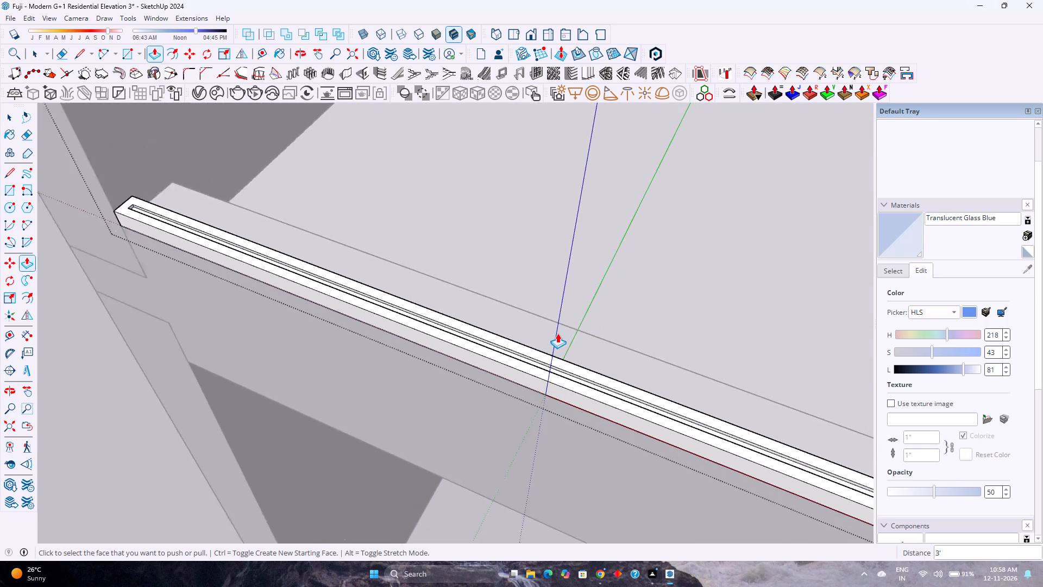
pyautogui.scroll(-2, 557, 333)
pyautogui.keyDown('shift'); pyautogui.moveTo(571, 313); pyautogui.dragTo(604, 406, button='middle'); pyautogui.keyUp('shift')
pyautogui.moveTo(590, 394); pyautogui.dragTo(642, 259, button='middle')
pyautogui.keyDown('shift'); pyautogui.moveTo(639, 254); pyautogui.dragTo(638, 383, button='middle'); pyautogui.keyUp('shift')
pyautogui.moveTo(608, 365); pyautogui.dragTo(551, 311, button='middle')
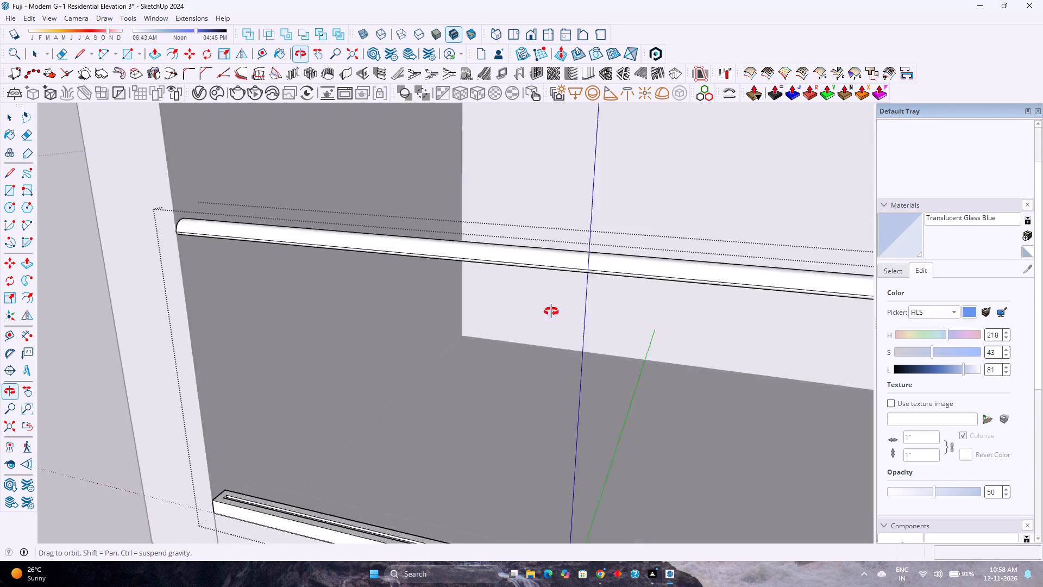
pyautogui.moveTo(551, 311); pyautogui.dragTo(517, 282, button='middle')
pyautogui.scroll(3, 511, 195)
pyautogui.keyDown('shift'); pyautogui.moveTo(430, 202); pyautogui.dragTo(487, 293, button='middle'); pyautogui.keyUp('shift')
pyautogui.moveTo(461, 300); pyautogui.dragTo(254, 232, button='middle')
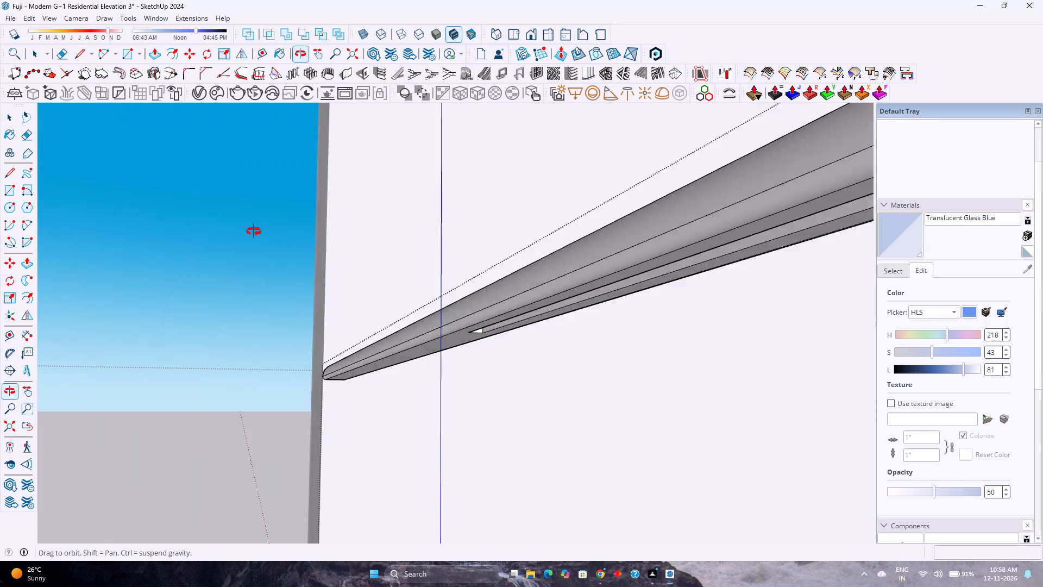
pyautogui.moveTo(254, 232); pyautogui.dragTo(240, 232, button='middle')
pyautogui.scroll(1, 534, 384)
pyautogui.scroll(3, 472, 328)
pyautogui.doubleClick(359, 219)
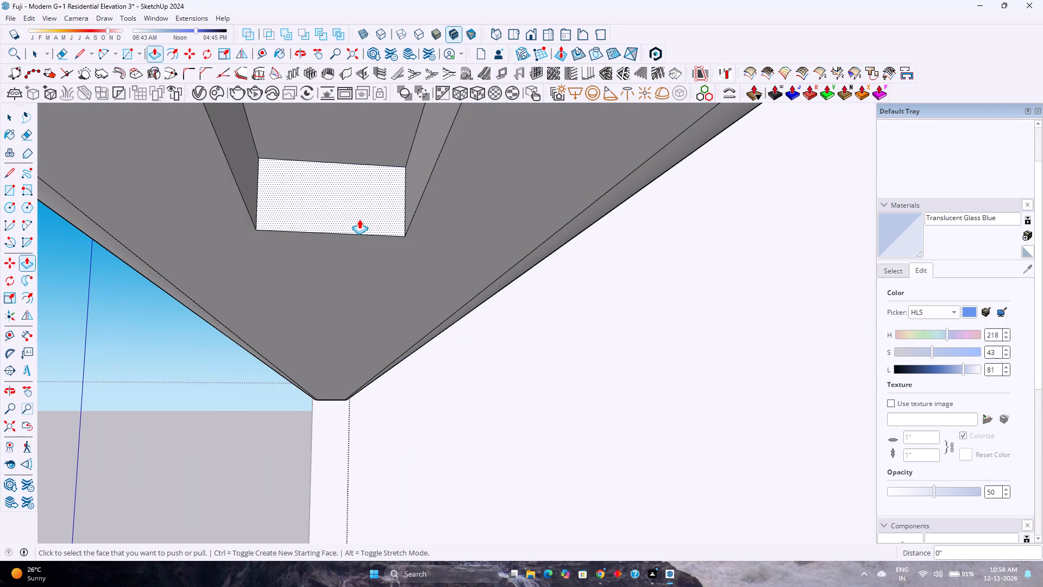
# Unhide the glass panel group between the two rails.
pyautogui.moveTo(269, 353); pyautogui.dragTo(438, 386, button='middle')
pyautogui.scroll(-8, 437, 380)
pyautogui.moveTo(345, 371); pyautogui.dragTo(465, 426, button='middle')
pyautogui.scroll(-1, 455, 424)
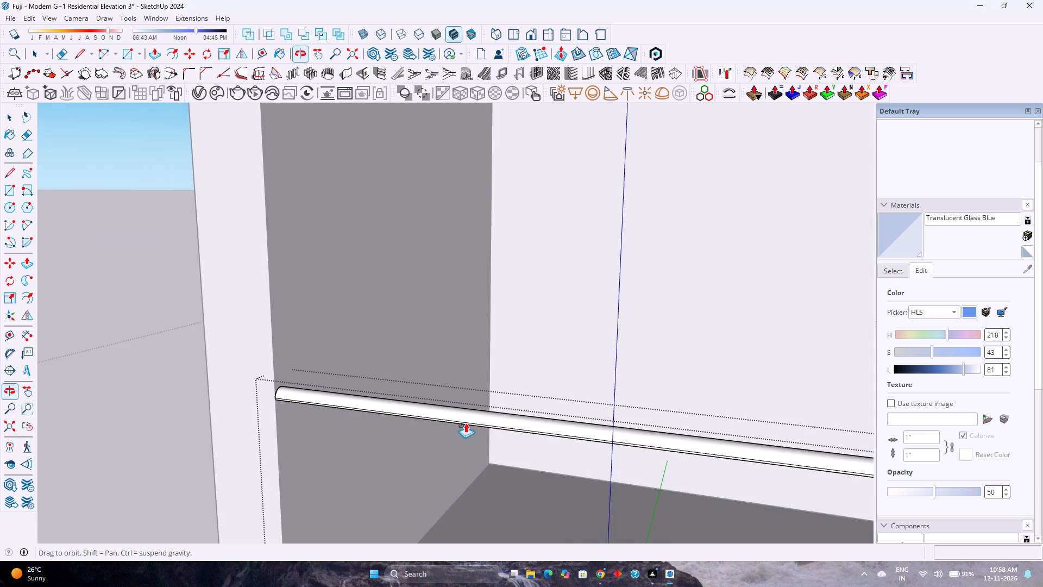
pyautogui.scroll(-5, 454, 407)
pyautogui.click(26, 16)
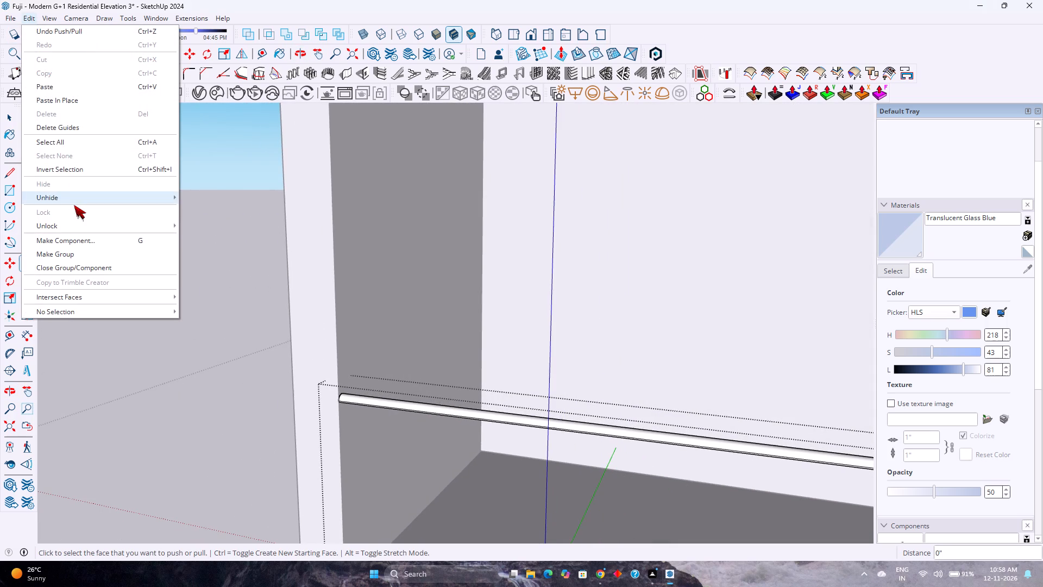
pyautogui.click(210, 220)
# Open the glass panel group, Push/Pull its free end face 3' toward the side wall, and close the railing groups.
pyautogui.scroll(-2, 357, 273)
pyautogui.keyDown('shift'); pyautogui.moveTo(361, 276); pyautogui.dragTo(338, 235, button='middle'); pyautogui.keyUp('shift')
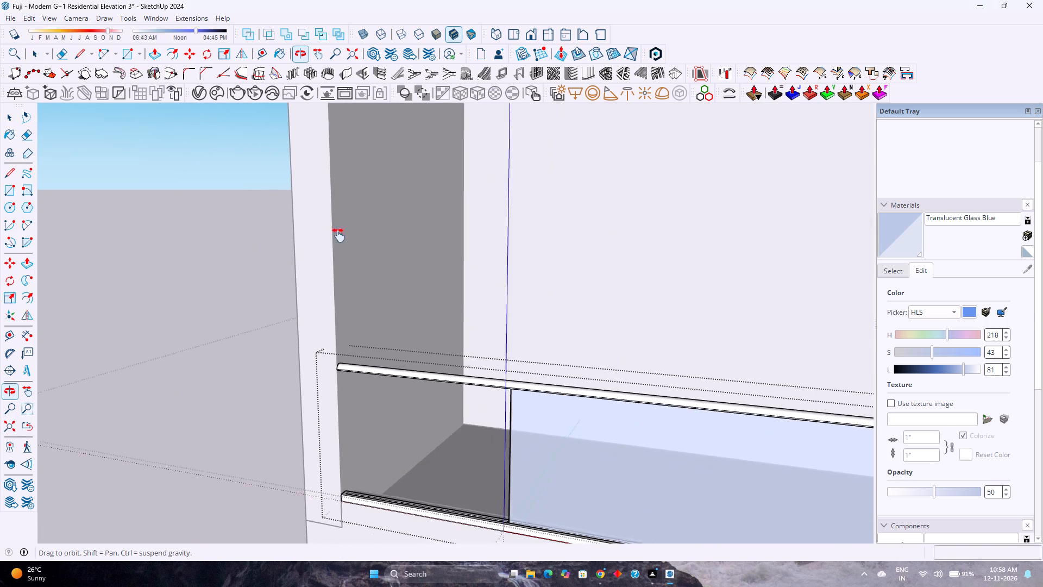
pyautogui.keyDown('shift'); pyautogui.moveTo(338, 235); pyautogui.dragTo(323, 205, button='middle'); pyautogui.keyUp('shift')
pyautogui.moveTo(487, 407); pyautogui.dragTo(824, 462, button='middle')
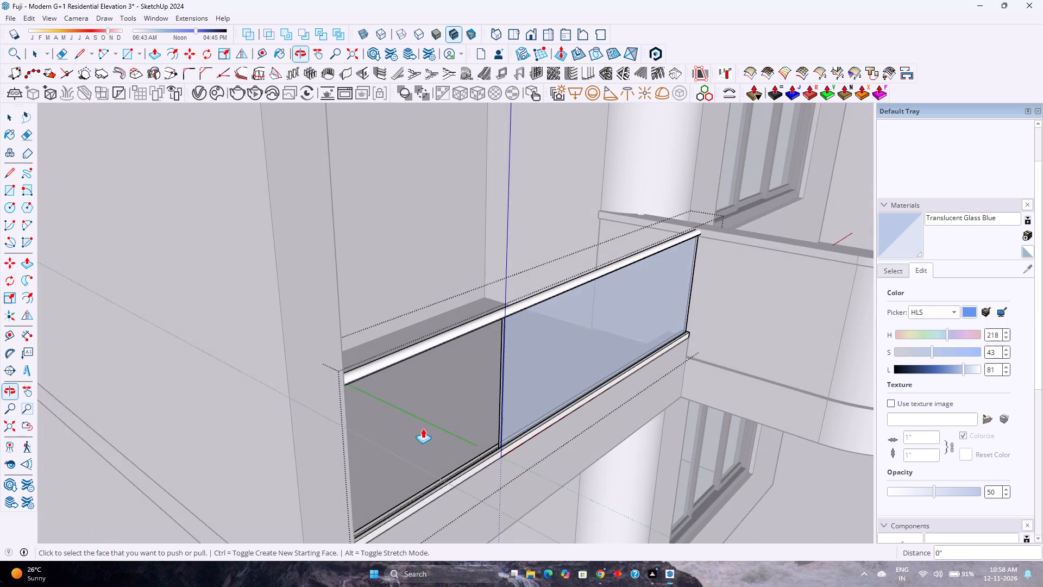
pyautogui.scroll(3, 466, 426)
pyautogui.press('space')
pyautogui.doubleClick(514, 401)
pyautogui.scroll(4, 506, 401)
pyautogui.press('p')
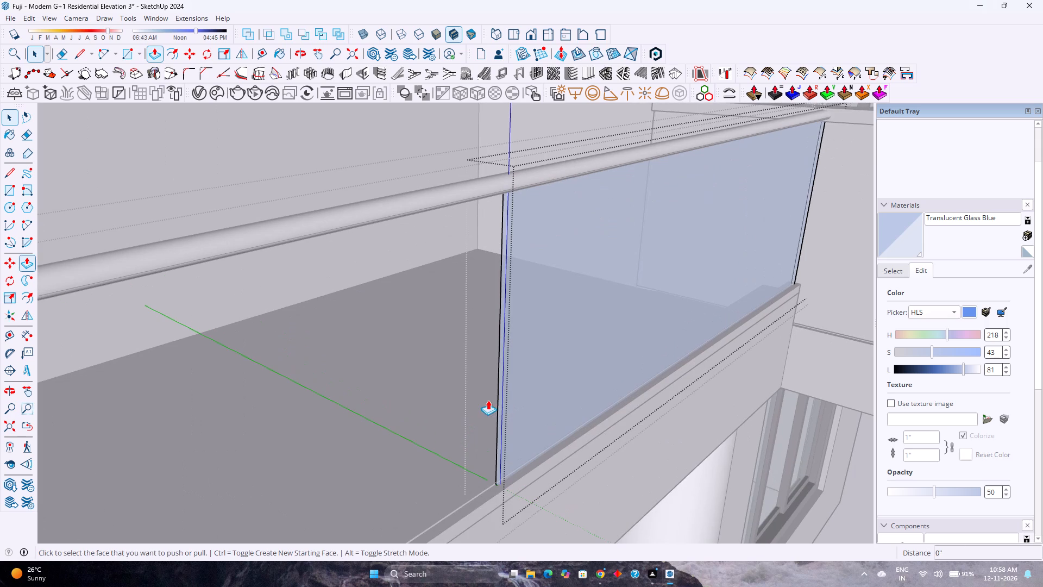
pyautogui.click(499, 391)
pyautogui.press('3')
pyautogui.press("'")
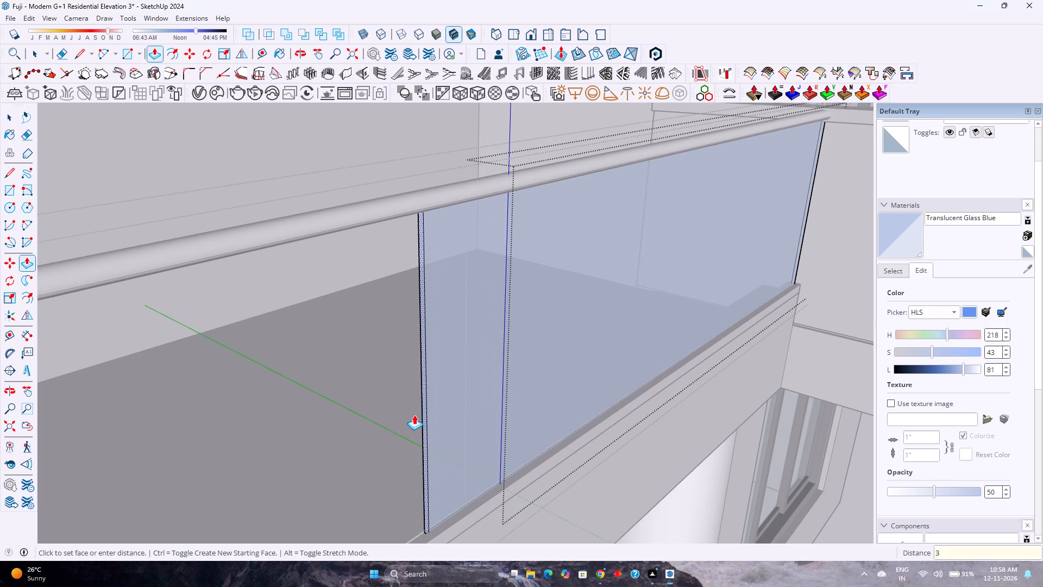
pyautogui.press('Return')
pyautogui.scroll(-5, 419, 404)
pyautogui.press('space')
pyautogui.moveTo(509, 399); pyautogui.dragTo(311, 386, button='middle')
pyautogui.scroll(-2, 302, 381)
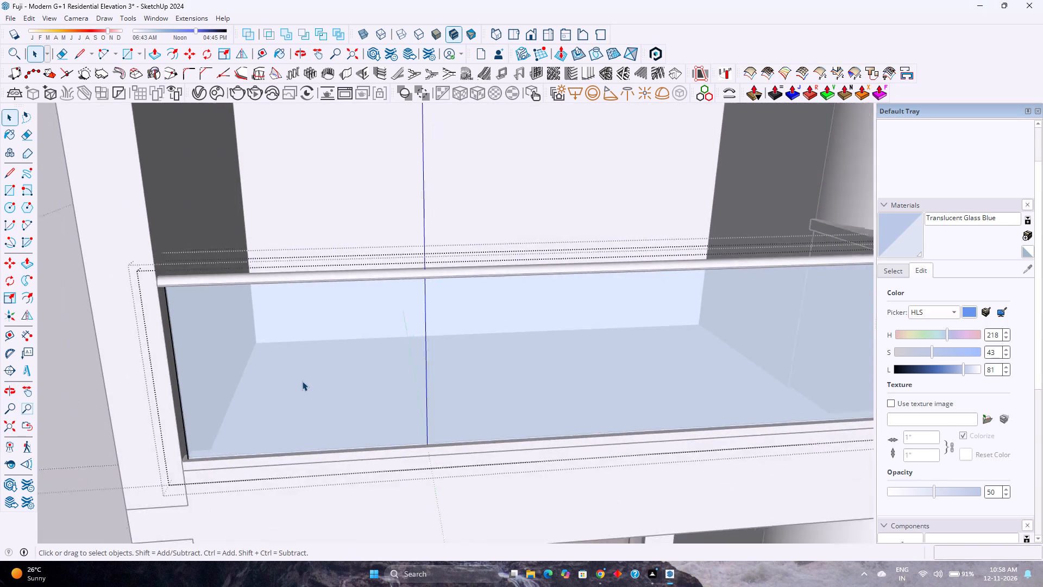
pyautogui.scroll(-1, 302, 381)
pyautogui.press('Escape')
pyautogui.scroll(-8, 304, 378)
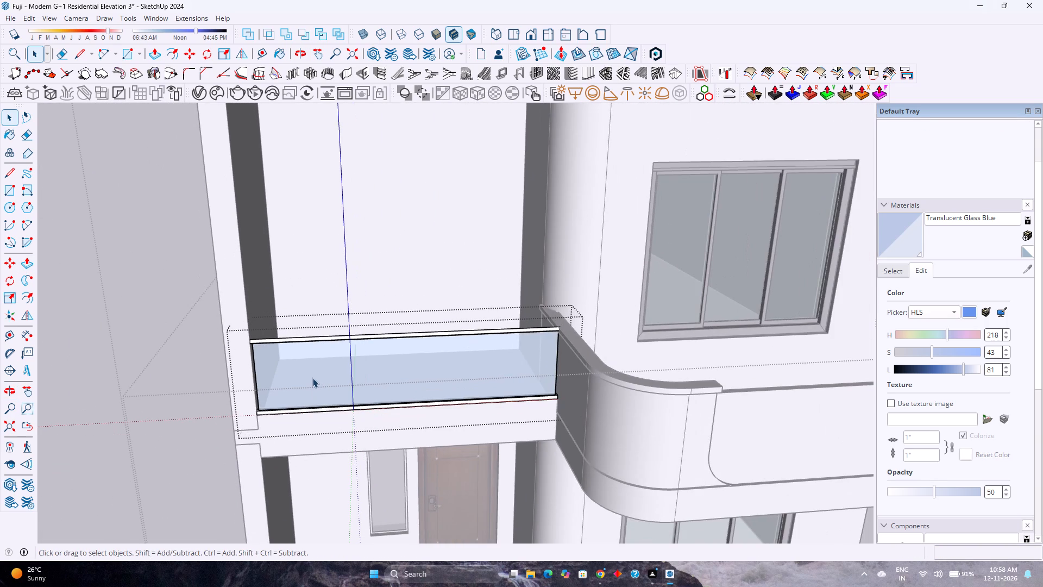
pyautogui.press('Escape')
# Move the whole glass railing group 3" inward along the green axis from the balcony slab's front edge.
pyautogui.scroll(1, 348, 365)
pyautogui.click(348, 365)
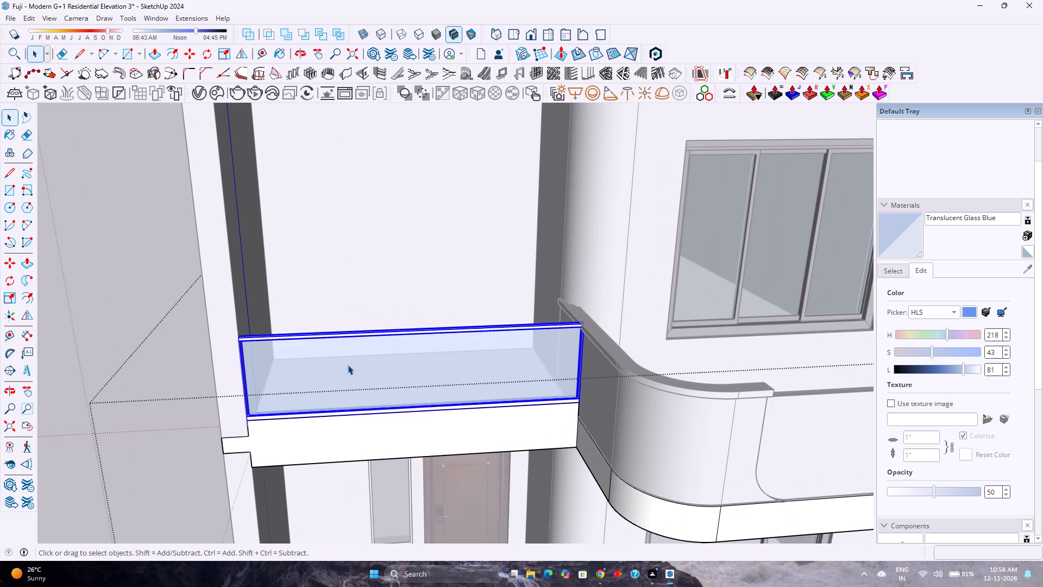
pyautogui.moveTo(341, 365); pyautogui.dragTo(195, 499, button='middle')
pyautogui.scroll(13, 268, 346)
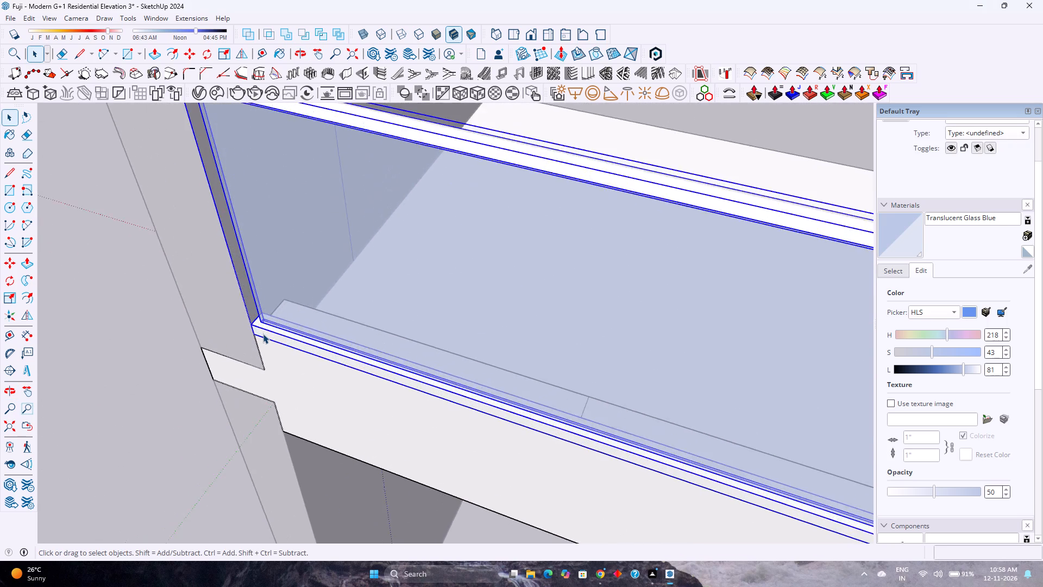
pyautogui.scroll(7, 263, 334)
pyautogui.press('m')
pyautogui.scroll(5, 254, 334)
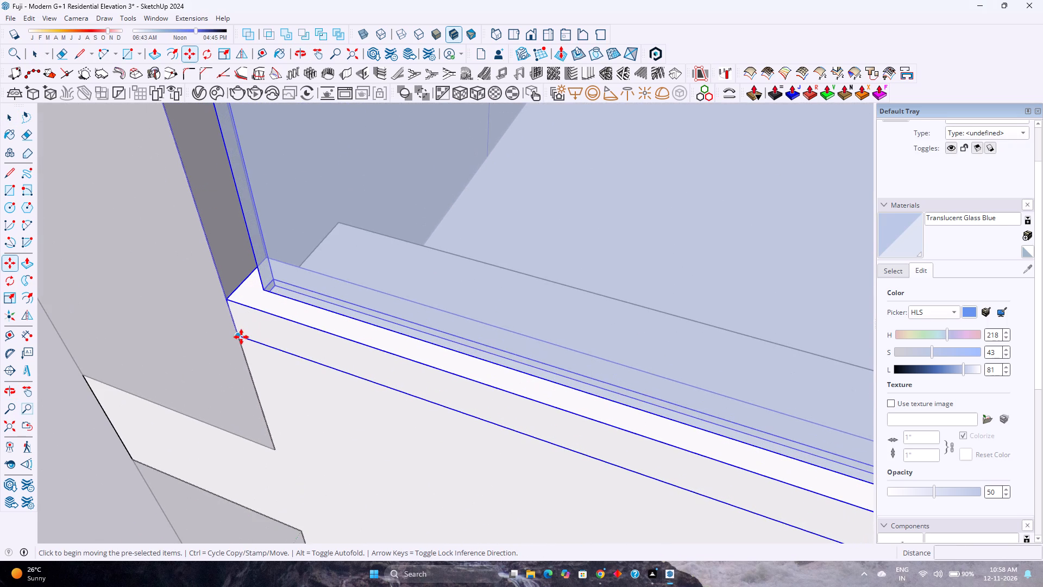
pyautogui.click(241, 337)
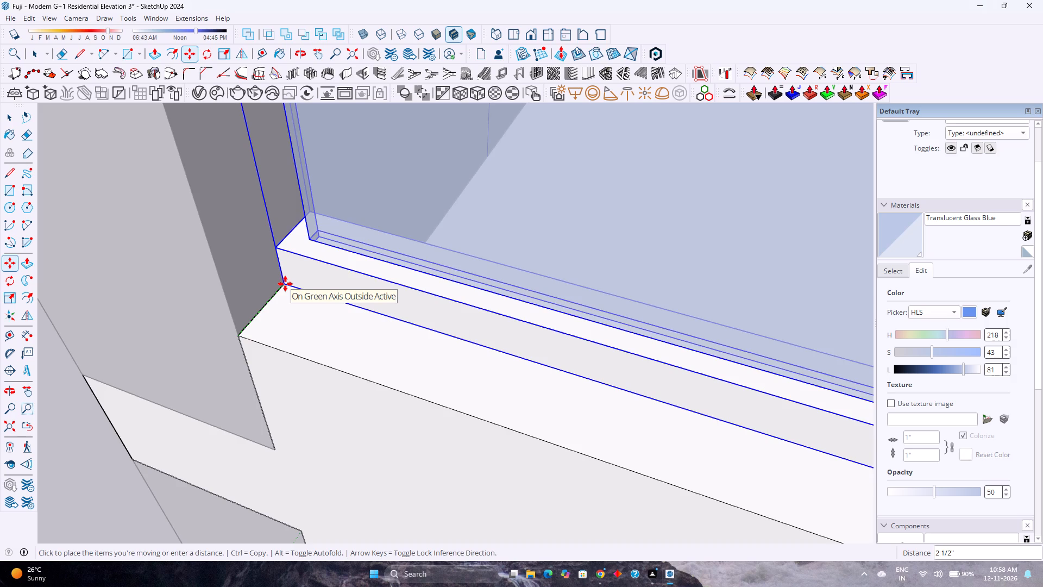
pyautogui.moveTo(285, 285); pyautogui.dragTo(235, 360, button='middle')
pyautogui.middleClick(235, 360)
pyautogui.middleClick(235, 360)
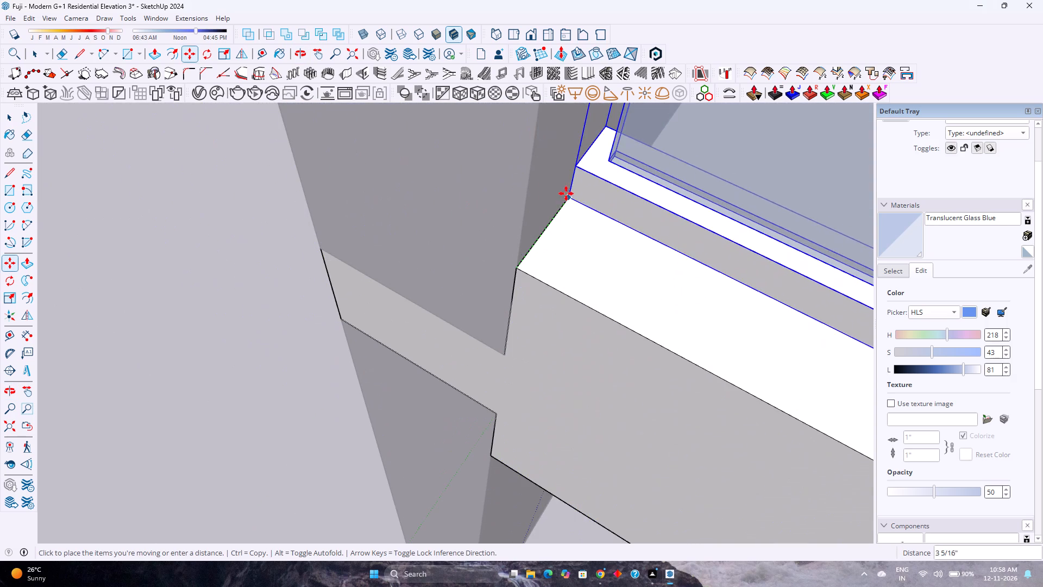
pyautogui.press('Left')
pyautogui.press('3')
pyautogui.press('Return')
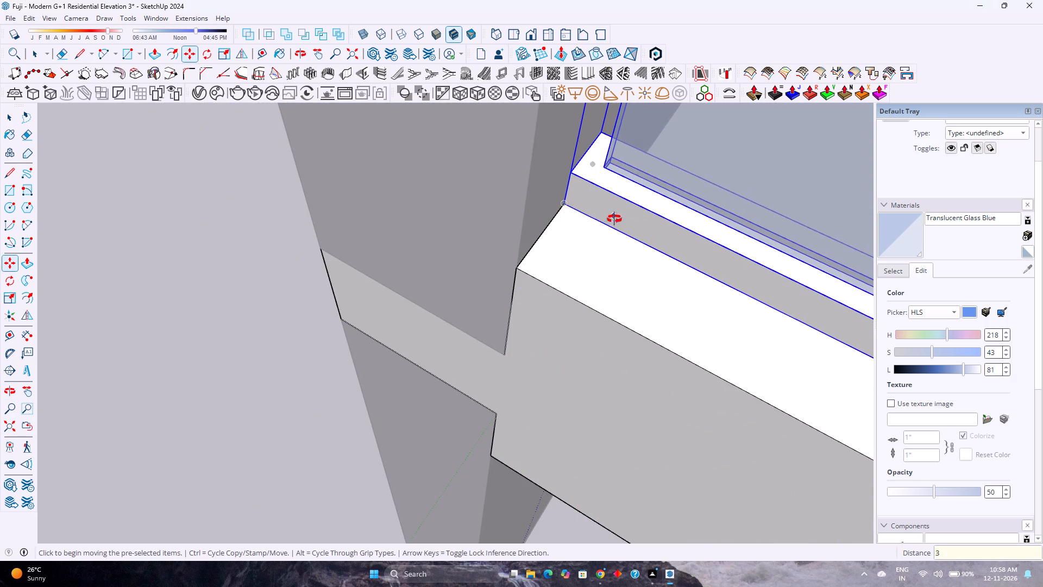
pyautogui.moveTo(614, 218); pyautogui.dragTo(642, 249, button='middle')
pyautogui.press('space')
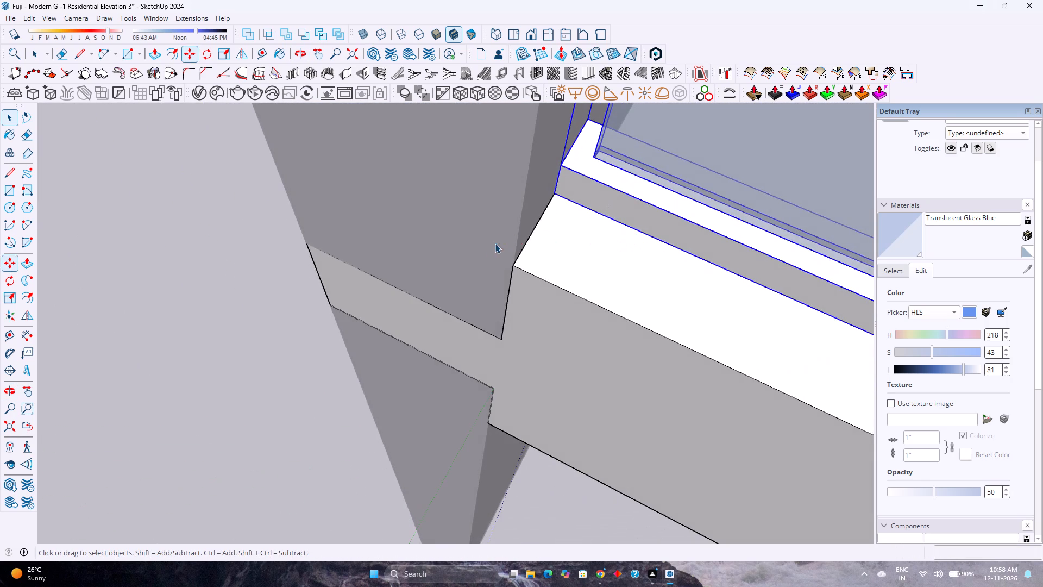
pyautogui.scroll(-3, 443, 258)
pyautogui.press('Escape')
# Examine the repositioned glass railing on the balcony and in the overall house elevation.
pyautogui.scroll(-16, 443, 258)
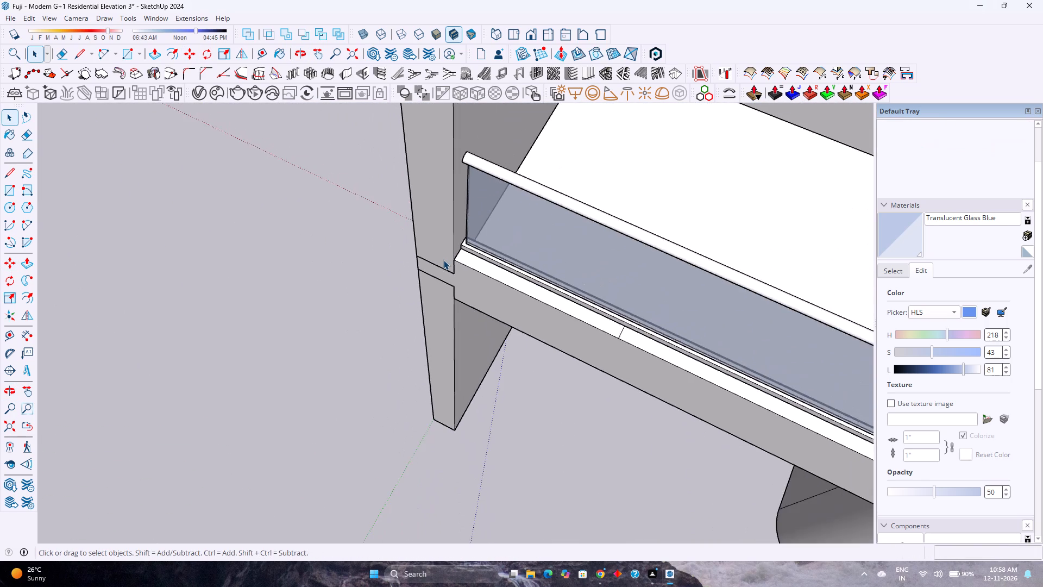
pyautogui.scroll(-2, 443, 260)
pyautogui.moveTo(456, 291); pyautogui.dragTo(589, 206, button='middle')
pyautogui.scroll(-3, 596, 201)
pyautogui.keyDown('shift'); pyautogui.moveTo(596, 206); pyautogui.dragTo(482, 377, button='middle'); pyautogui.keyUp('shift')
pyautogui.scroll(-2, 472, 364)
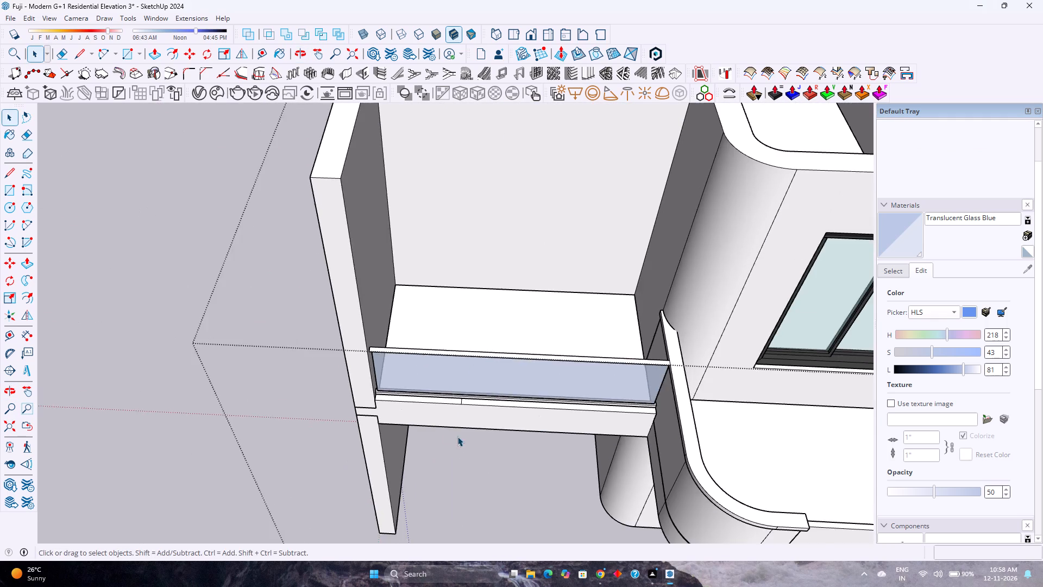
pyautogui.moveTo(457, 436); pyautogui.dragTo(513, 328, button='middle')
pyautogui.scroll(-2, 519, 323)
pyautogui.moveTo(492, 453); pyautogui.dragTo(468, 383, button='middle')
pyautogui.scroll(-8, 473, 363)
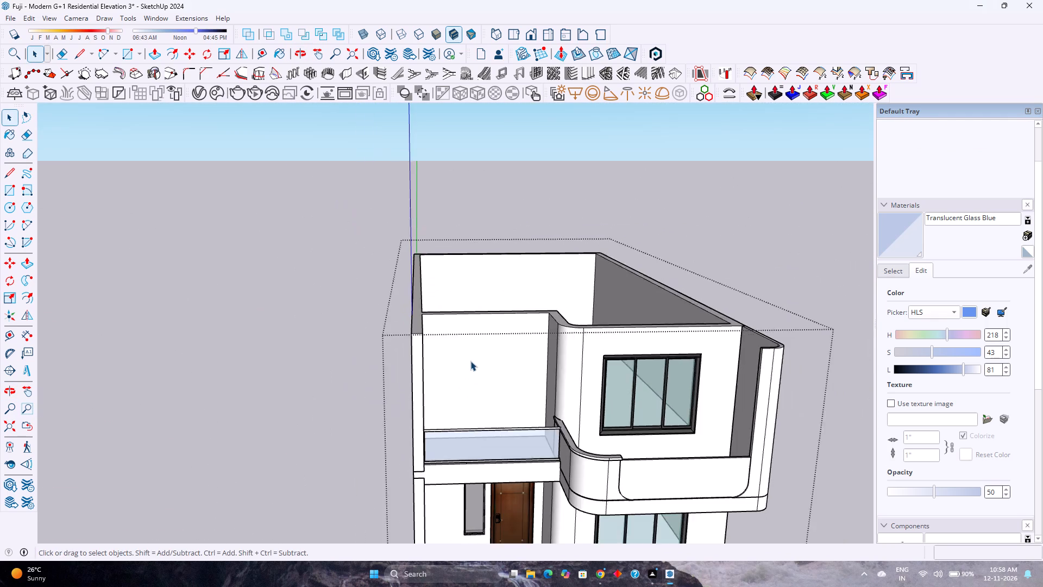
pyautogui.scroll(-3, 475, 349)
pyautogui.scroll(4, 448, 407)
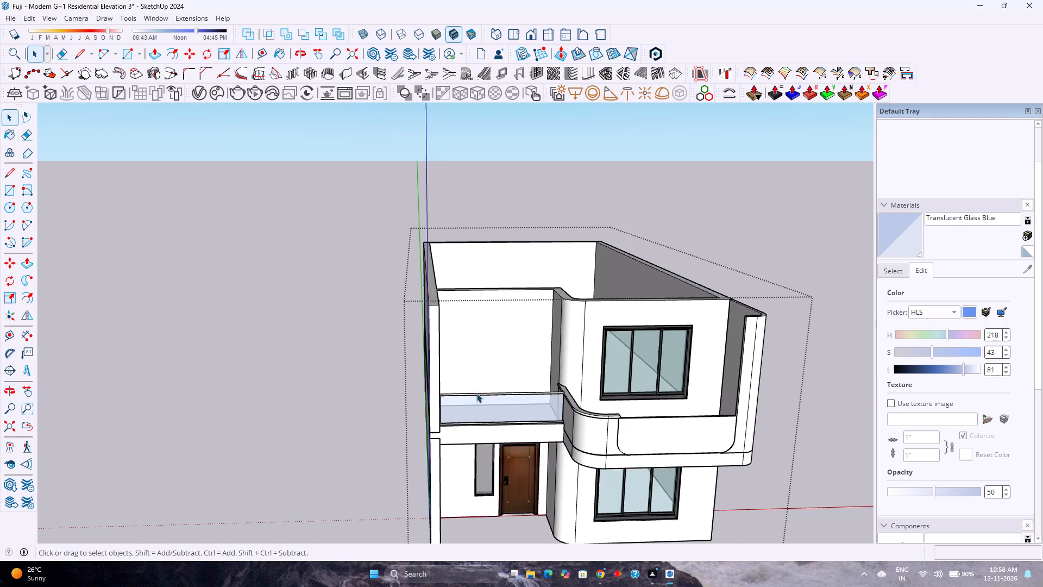
pyautogui.scroll(-3, 472, 390)
pyautogui.scroll(4, 429, 382)
pyautogui.scroll(-3, 429, 382)
pyautogui.scroll(2, 429, 381)
# Save the model.
pyautogui.hotkey('ctrl', 's')
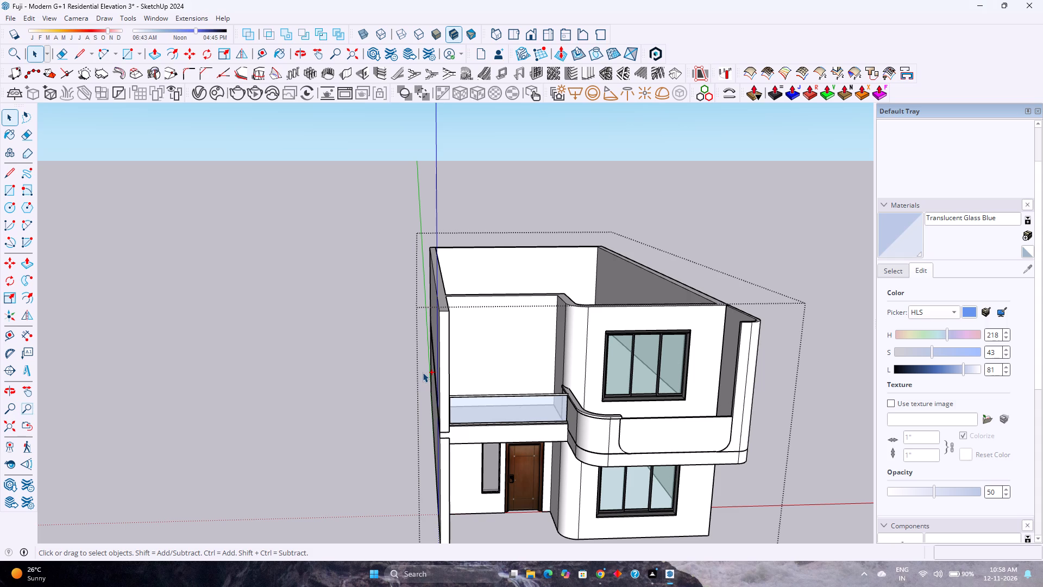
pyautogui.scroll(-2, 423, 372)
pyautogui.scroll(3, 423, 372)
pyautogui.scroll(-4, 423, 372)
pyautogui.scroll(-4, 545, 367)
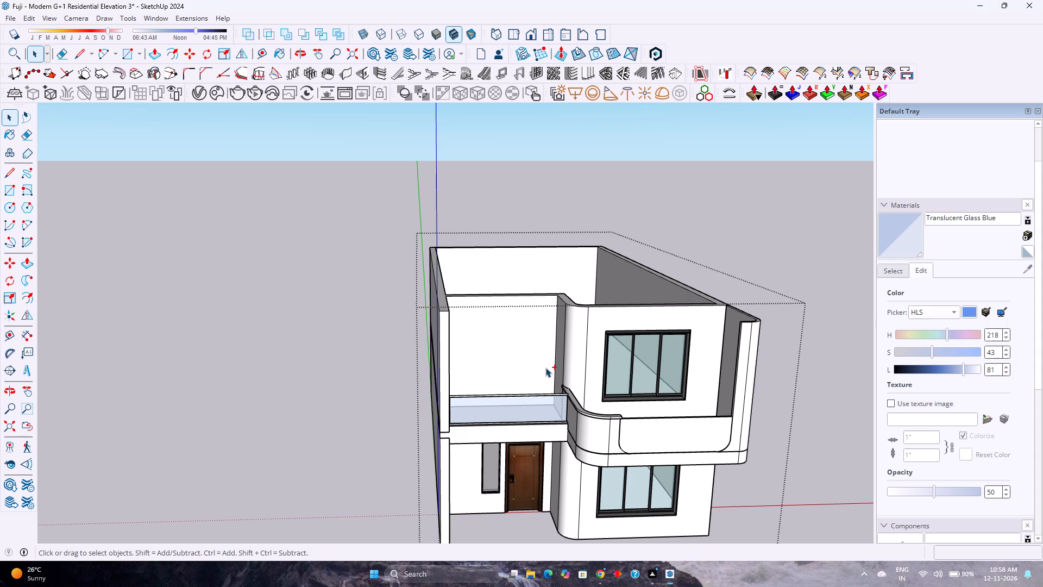
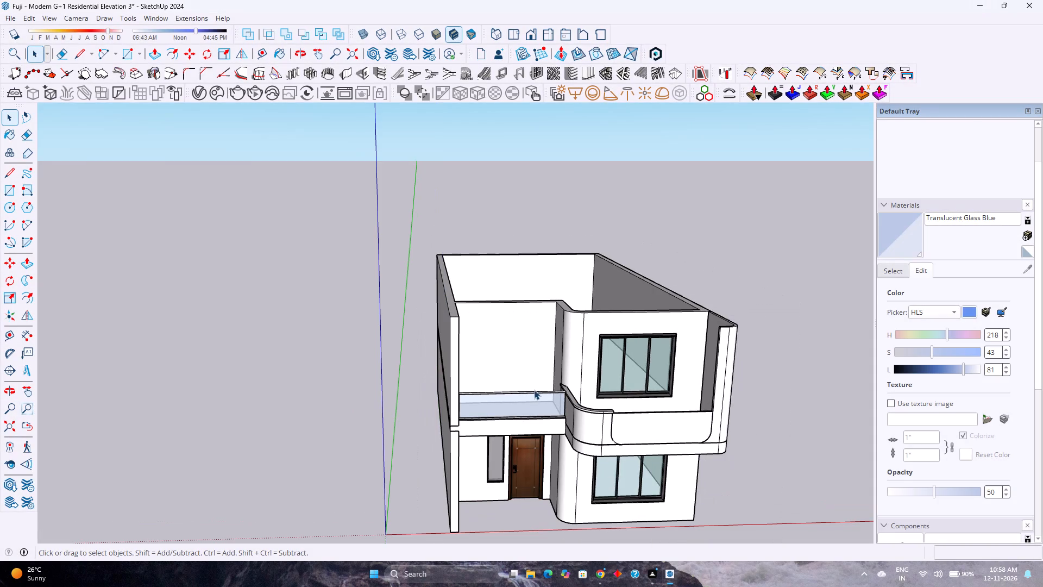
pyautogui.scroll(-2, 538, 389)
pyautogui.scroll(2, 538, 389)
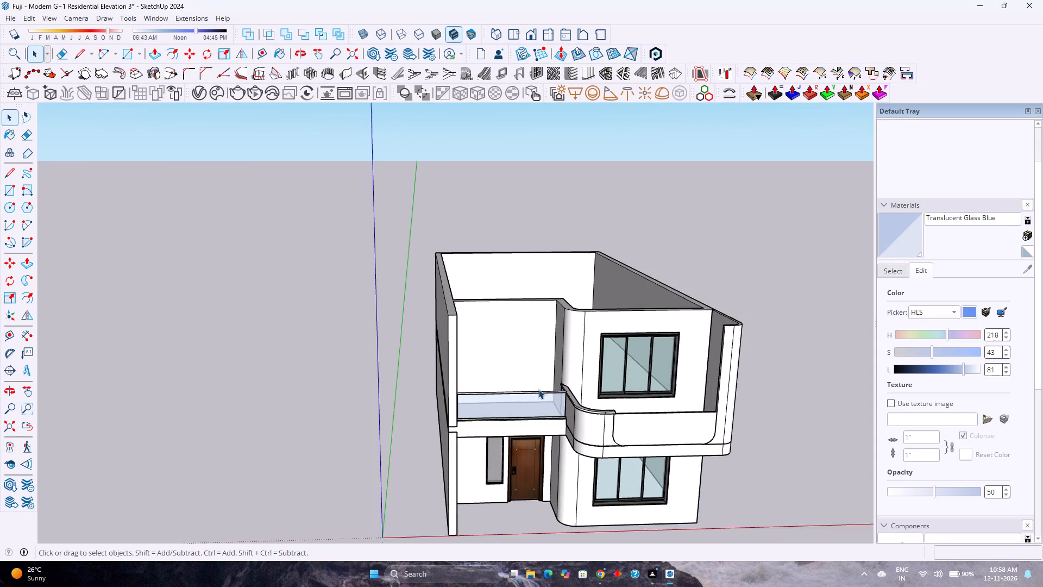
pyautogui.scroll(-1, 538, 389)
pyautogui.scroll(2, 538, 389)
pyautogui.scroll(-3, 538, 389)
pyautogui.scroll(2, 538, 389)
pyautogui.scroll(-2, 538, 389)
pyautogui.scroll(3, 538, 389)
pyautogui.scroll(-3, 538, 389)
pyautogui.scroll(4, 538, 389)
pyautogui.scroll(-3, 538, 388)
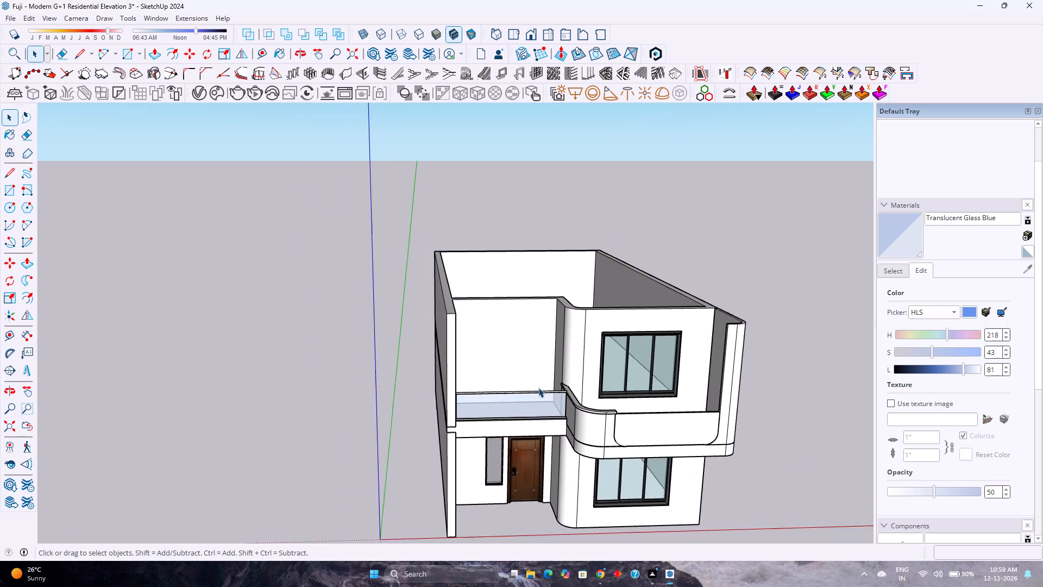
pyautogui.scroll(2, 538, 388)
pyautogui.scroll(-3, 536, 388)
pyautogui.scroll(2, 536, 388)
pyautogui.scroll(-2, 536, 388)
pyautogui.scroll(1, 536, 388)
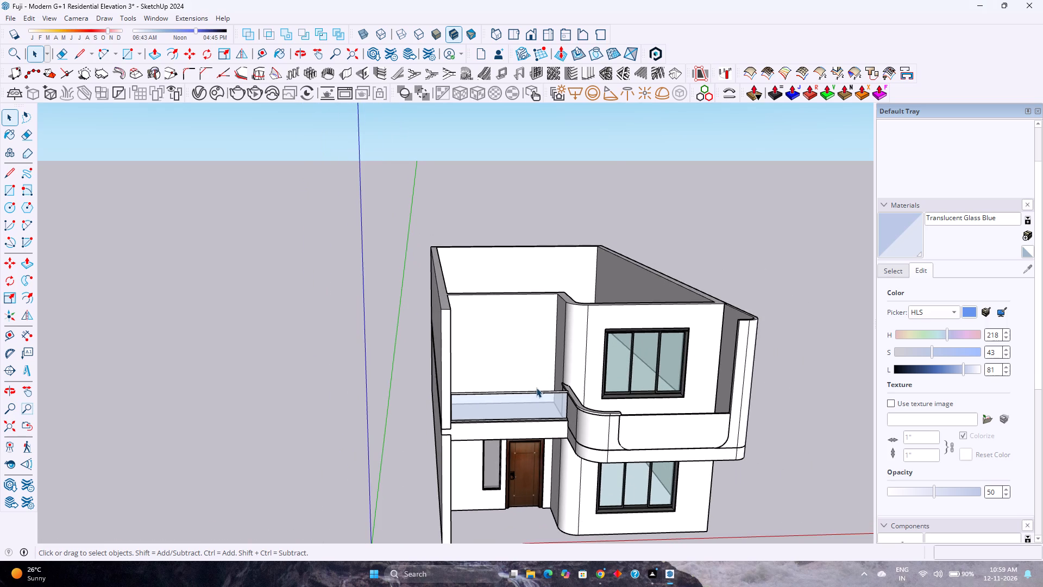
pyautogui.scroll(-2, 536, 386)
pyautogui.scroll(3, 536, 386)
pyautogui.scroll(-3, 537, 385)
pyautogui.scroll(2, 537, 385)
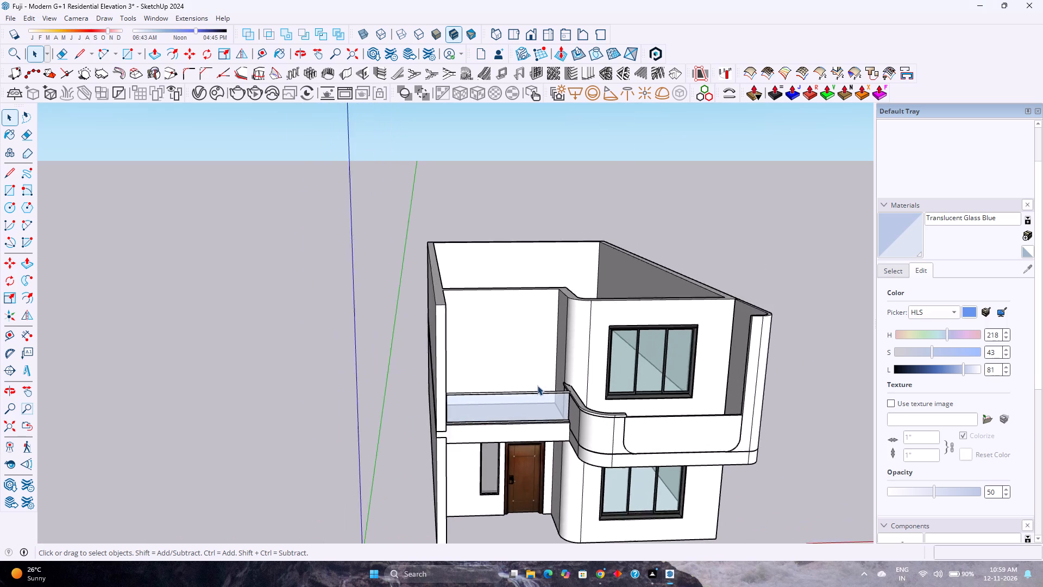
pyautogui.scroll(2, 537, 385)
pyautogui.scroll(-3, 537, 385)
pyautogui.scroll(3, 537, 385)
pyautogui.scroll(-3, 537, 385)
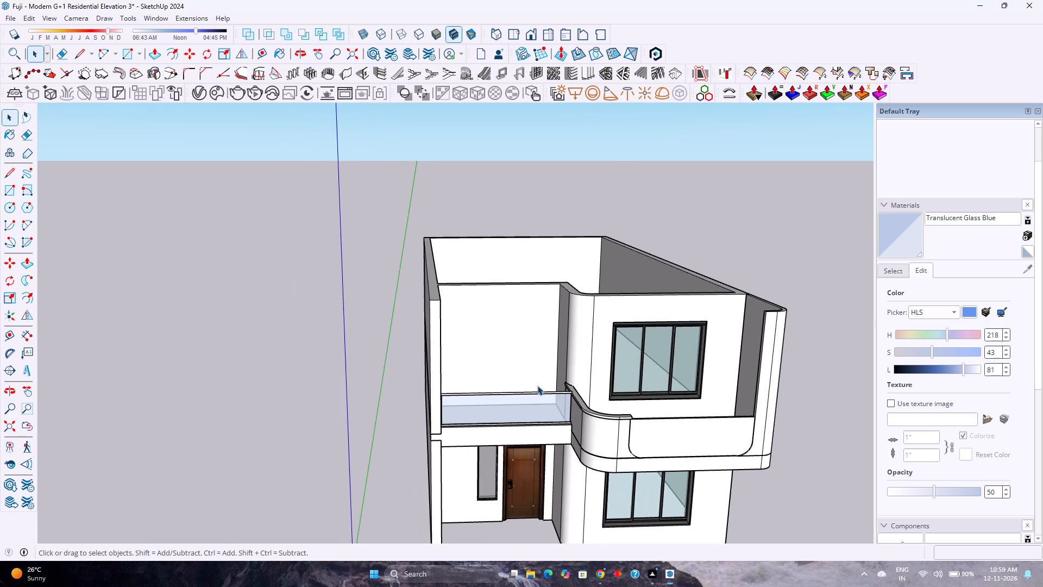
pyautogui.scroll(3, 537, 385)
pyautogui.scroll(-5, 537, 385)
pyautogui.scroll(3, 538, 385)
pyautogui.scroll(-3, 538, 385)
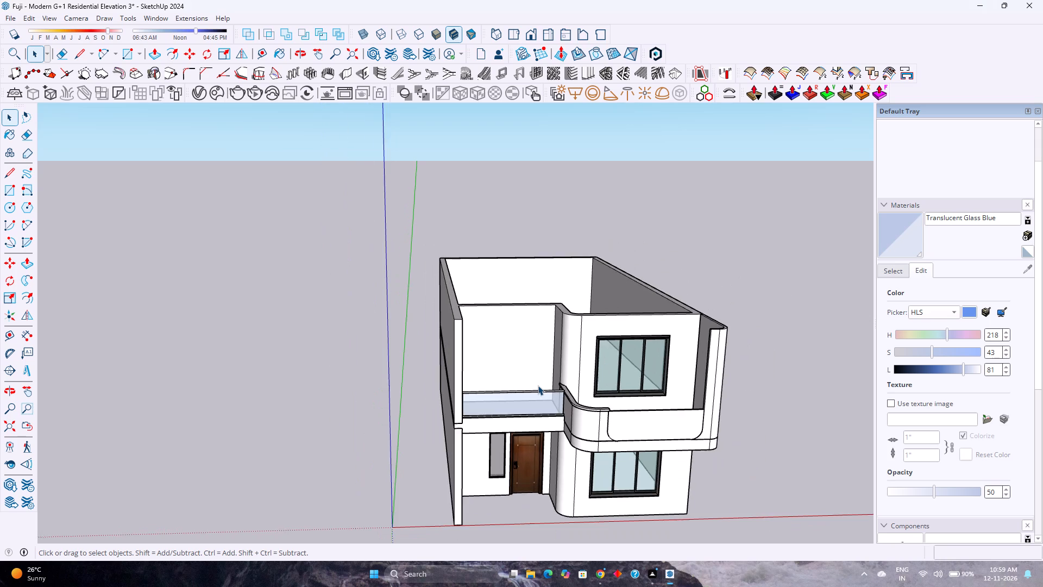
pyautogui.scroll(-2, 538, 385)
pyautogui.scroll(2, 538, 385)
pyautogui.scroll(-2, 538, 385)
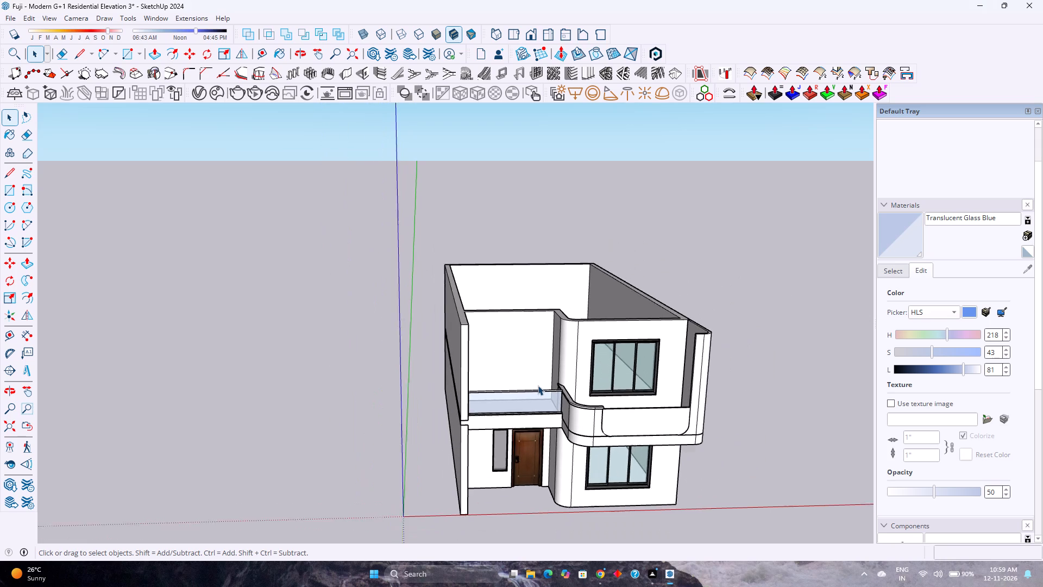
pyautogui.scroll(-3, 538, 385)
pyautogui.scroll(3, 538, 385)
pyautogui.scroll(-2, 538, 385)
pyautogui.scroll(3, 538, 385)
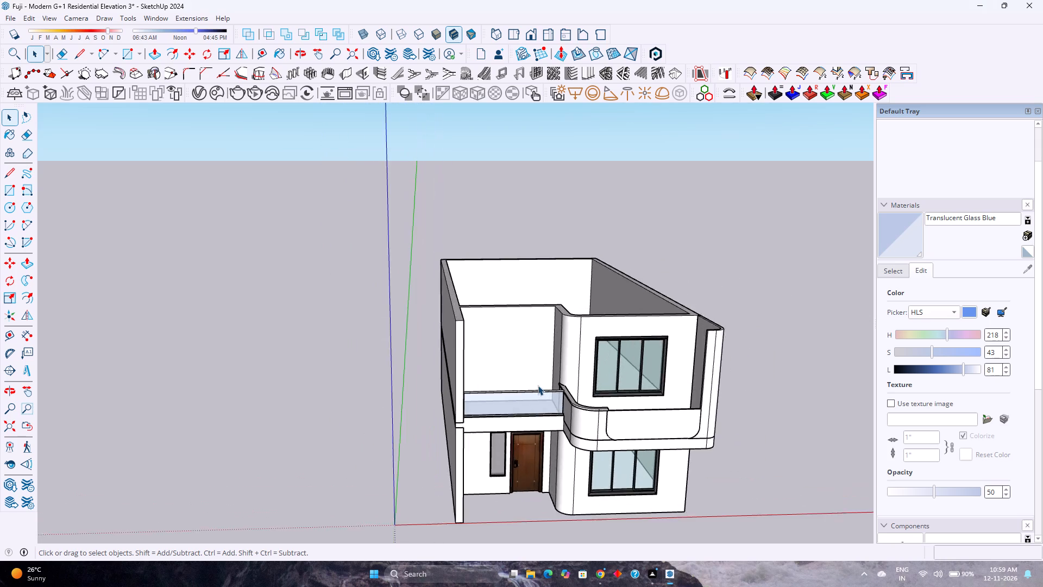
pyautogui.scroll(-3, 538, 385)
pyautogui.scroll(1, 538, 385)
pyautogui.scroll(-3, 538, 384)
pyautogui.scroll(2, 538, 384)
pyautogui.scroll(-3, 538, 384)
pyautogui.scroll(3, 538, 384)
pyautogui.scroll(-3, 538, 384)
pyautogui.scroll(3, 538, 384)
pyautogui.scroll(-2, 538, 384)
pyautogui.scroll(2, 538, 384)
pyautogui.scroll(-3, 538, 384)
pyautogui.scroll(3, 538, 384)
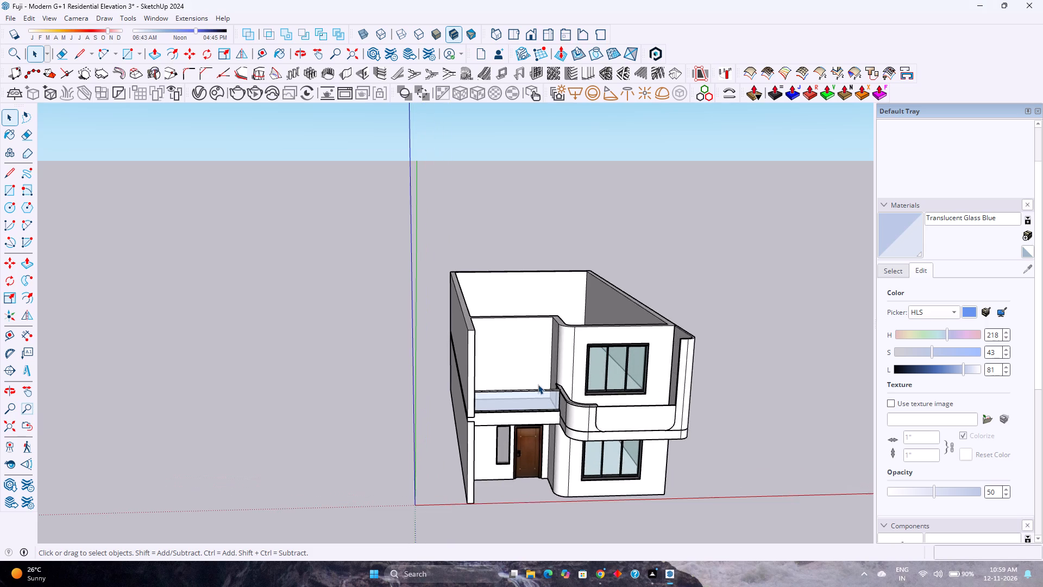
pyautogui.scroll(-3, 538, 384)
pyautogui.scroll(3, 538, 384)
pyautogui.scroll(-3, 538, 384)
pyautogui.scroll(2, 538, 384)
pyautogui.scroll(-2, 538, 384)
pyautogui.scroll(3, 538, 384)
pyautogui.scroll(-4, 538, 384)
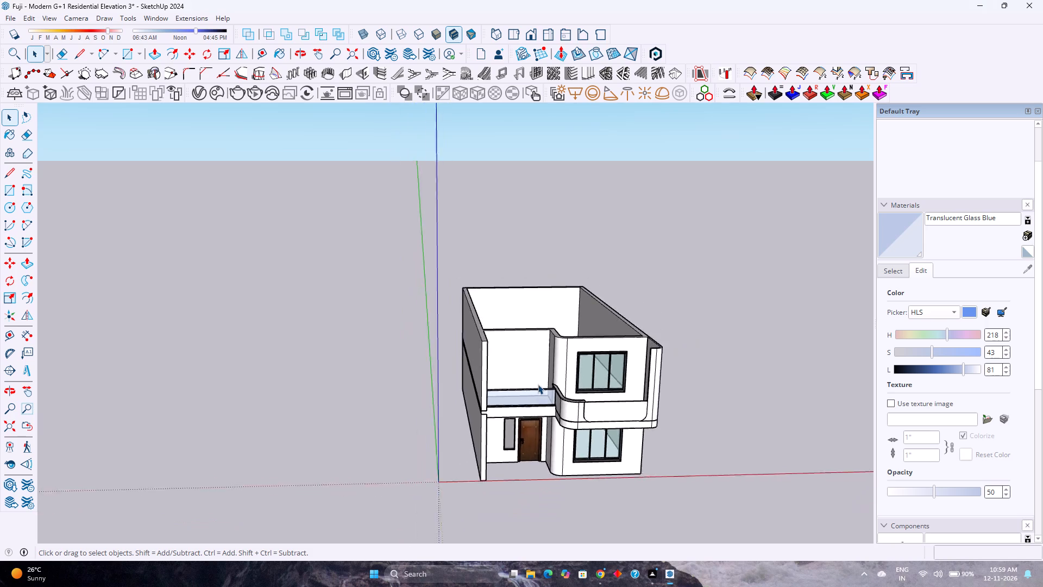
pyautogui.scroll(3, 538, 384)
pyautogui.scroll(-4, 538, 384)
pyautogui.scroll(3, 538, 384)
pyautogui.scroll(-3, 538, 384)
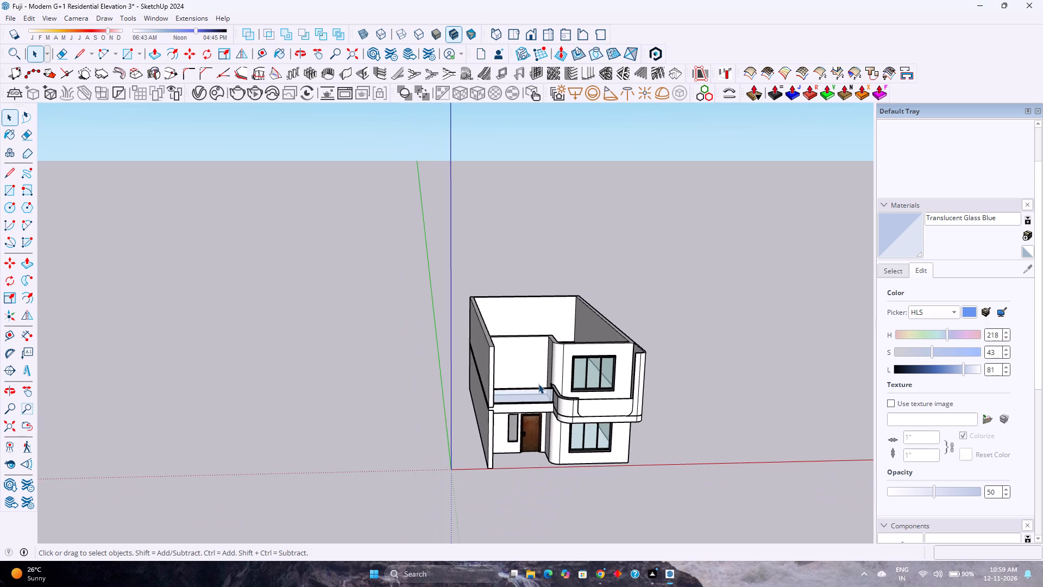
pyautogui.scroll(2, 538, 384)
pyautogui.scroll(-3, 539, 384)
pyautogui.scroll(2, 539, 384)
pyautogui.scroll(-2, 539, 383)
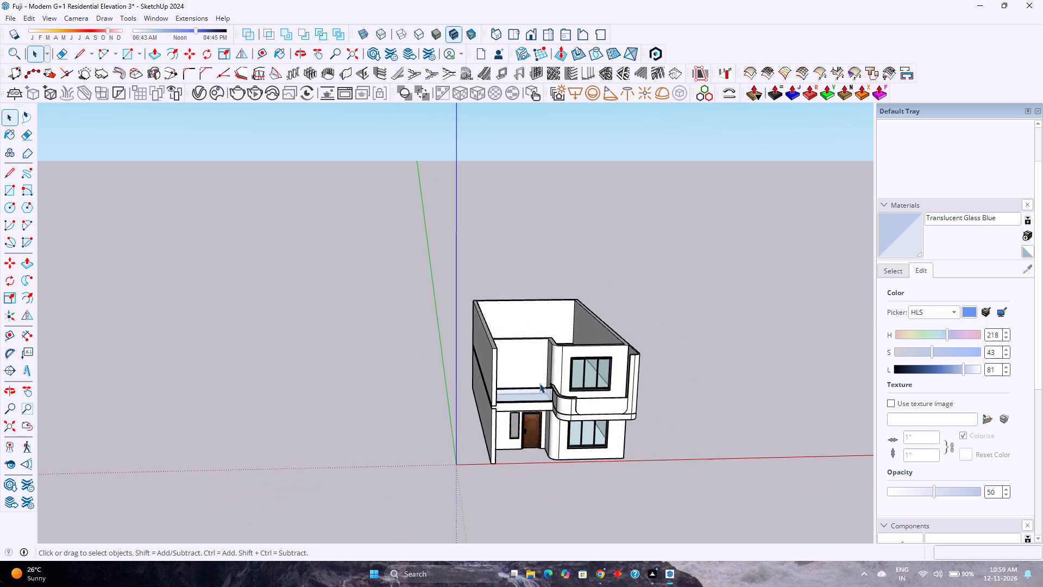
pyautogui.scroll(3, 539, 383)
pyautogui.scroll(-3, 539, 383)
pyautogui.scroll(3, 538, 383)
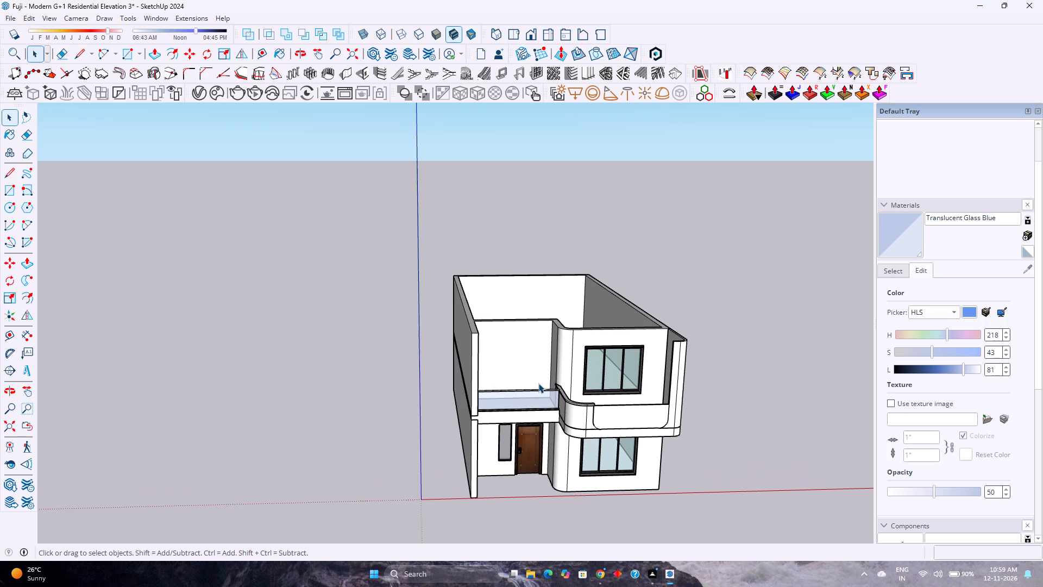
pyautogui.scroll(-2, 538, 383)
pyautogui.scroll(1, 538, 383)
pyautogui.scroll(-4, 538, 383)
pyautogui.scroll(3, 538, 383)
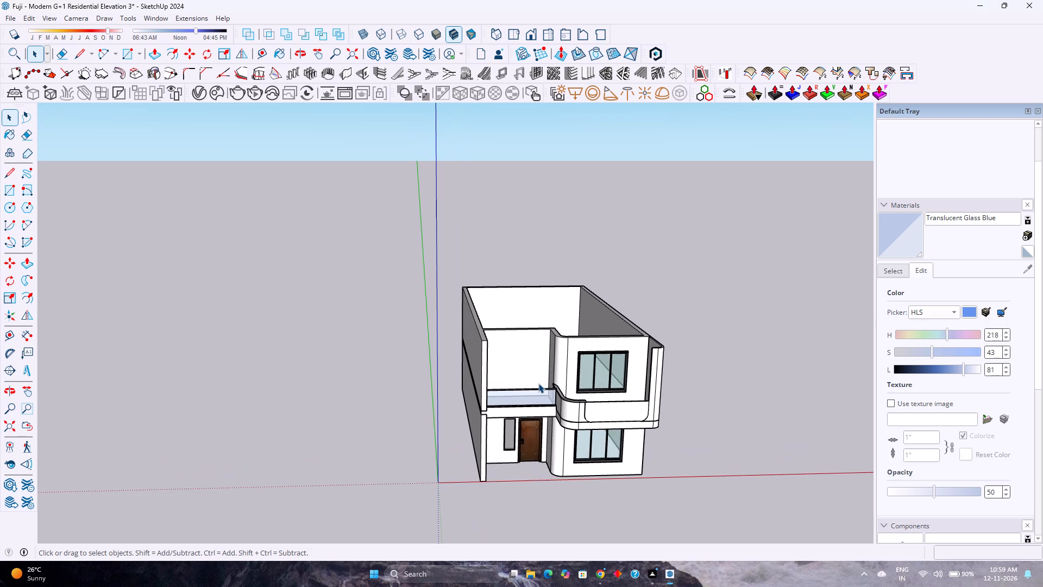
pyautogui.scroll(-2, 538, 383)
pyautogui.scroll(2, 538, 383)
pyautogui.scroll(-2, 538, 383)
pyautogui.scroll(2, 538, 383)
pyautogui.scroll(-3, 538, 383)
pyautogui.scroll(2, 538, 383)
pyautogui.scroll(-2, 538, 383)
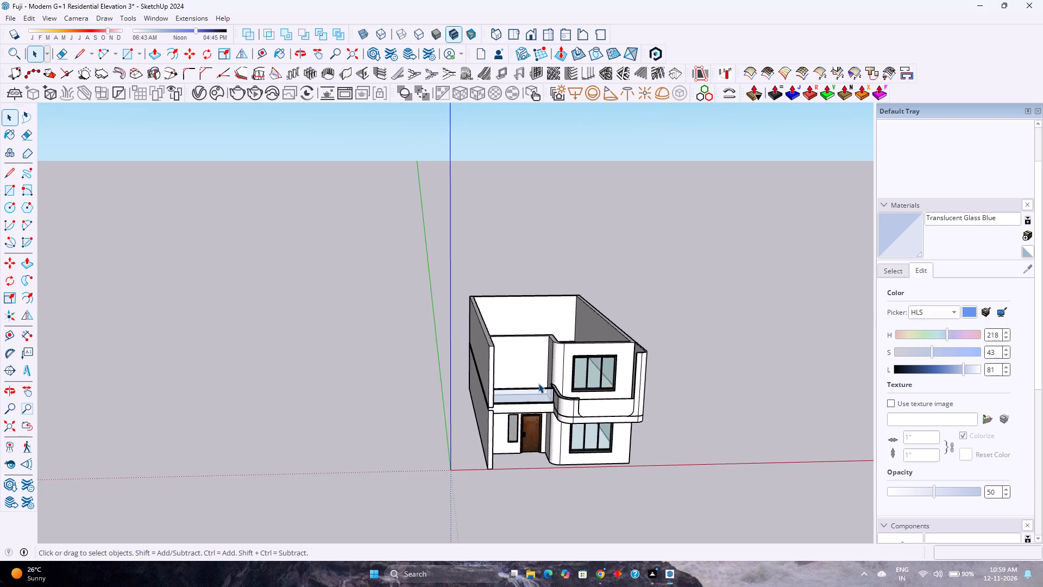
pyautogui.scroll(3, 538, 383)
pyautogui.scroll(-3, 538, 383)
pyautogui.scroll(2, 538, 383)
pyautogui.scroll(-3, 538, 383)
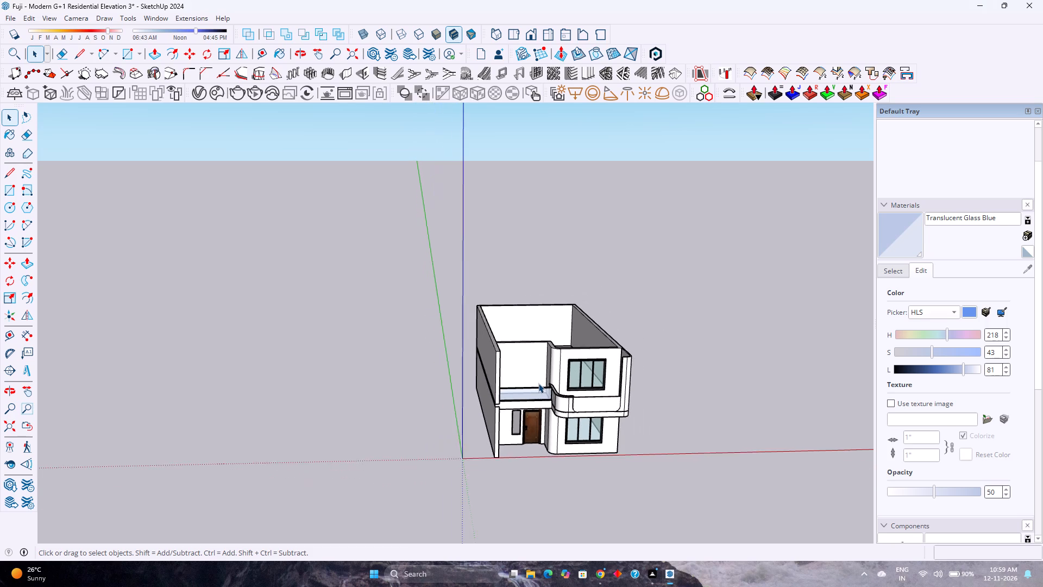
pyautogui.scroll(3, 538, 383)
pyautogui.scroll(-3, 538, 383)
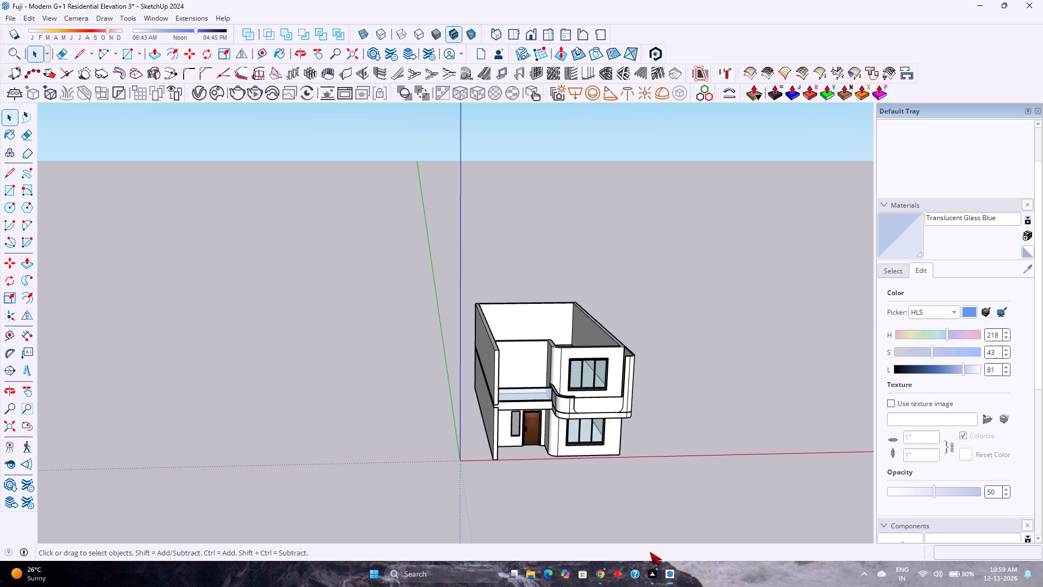
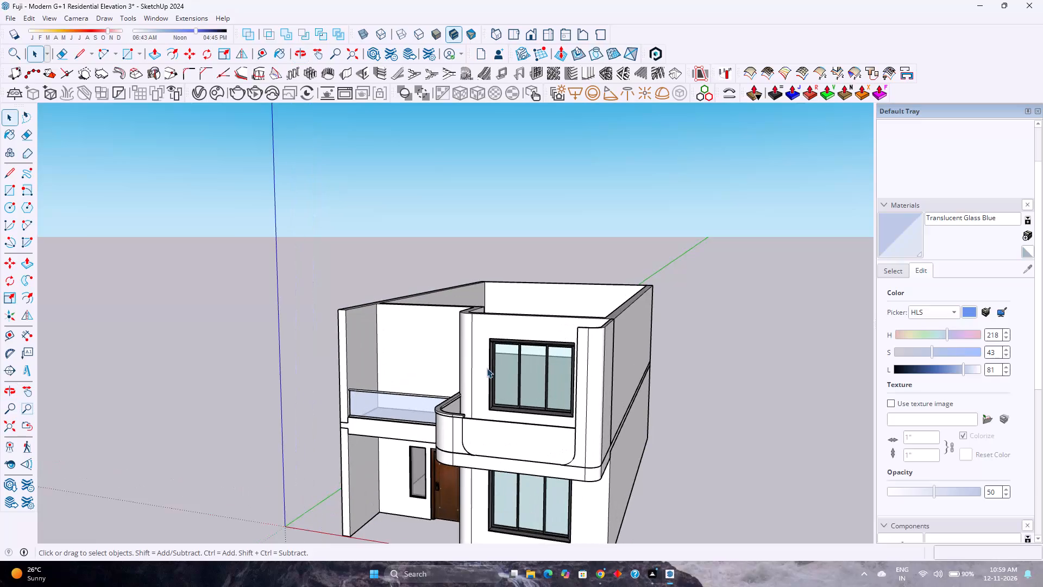
# Examine the house from the front and above, including the glass railing, curved balcony, open roof and front windows.
pyautogui.scroll(2, 487, 368)
pyautogui.doubleClick(521, 378)
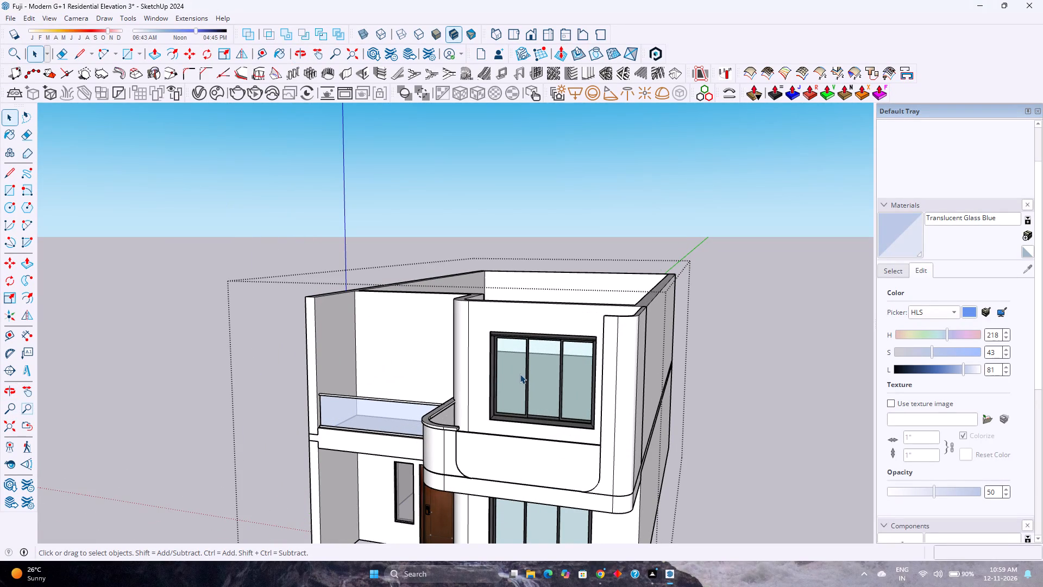
pyautogui.scroll(-1, 509, 369)
pyautogui.scroll(3, 511, 367)
pyautogui.scroll(-8, 511, 367)
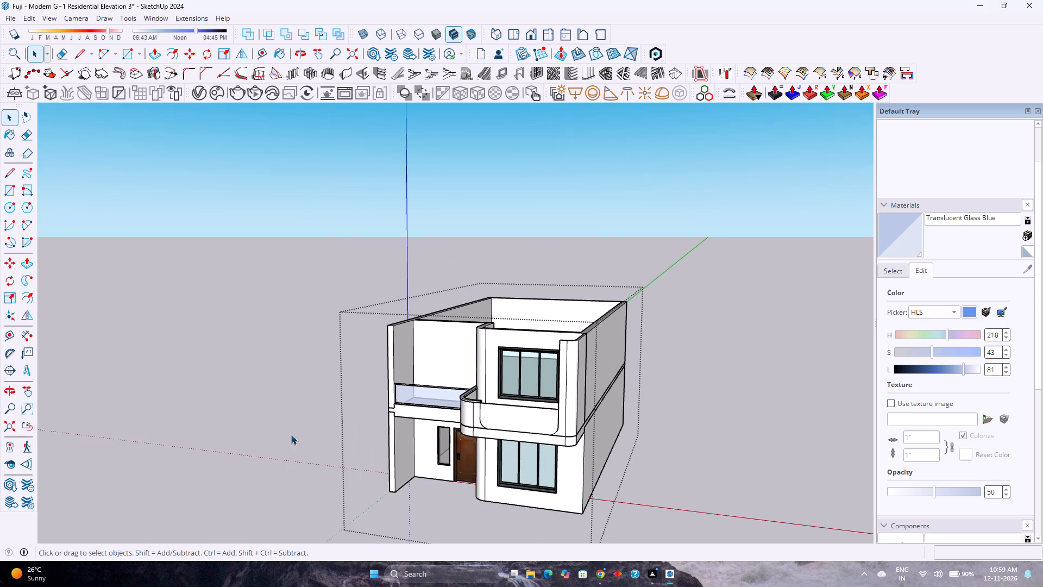
pyautogui.scroll(4, 401, 415)
pyautogui.doubleClick(435, 399)
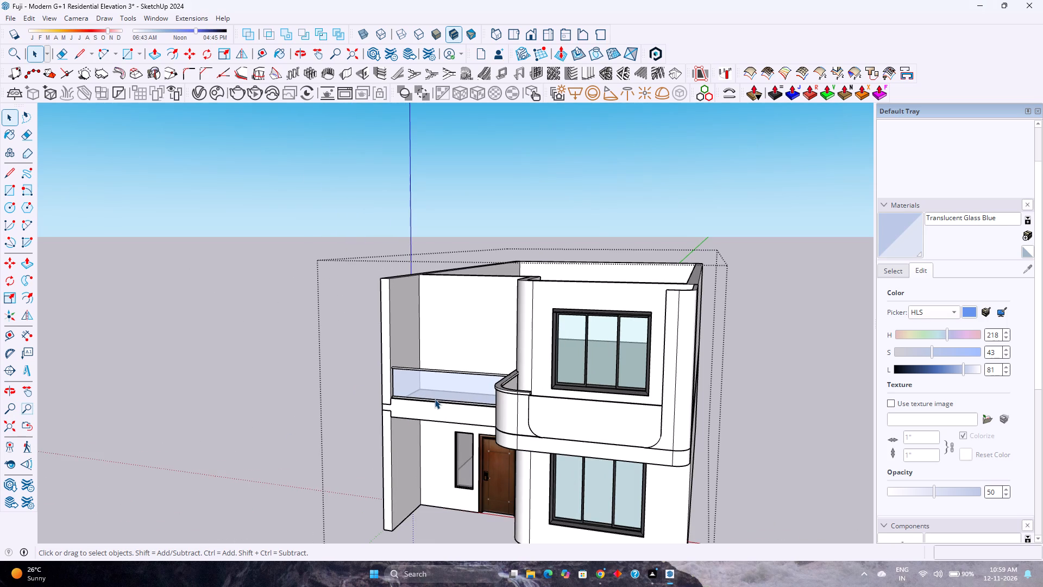
pyautogui.click(273, 455)
pyautogui.scroll(-4, 422, 403)
pyautogui.scroll(3, 422, 403)
pyautogui.scroll(-5, 422, 403)
pyautogui.scroll(6, 422, 403)
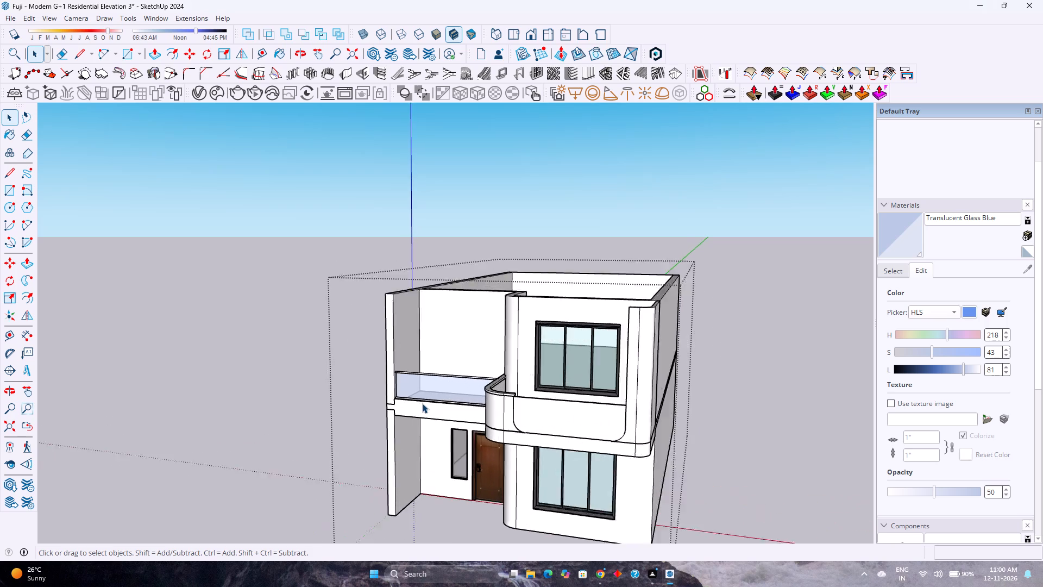
pyautogui.scroll(3, 422, 403)
pyautogui.moveTo(483, 321); pyautogui.dragTo(480, 417, button='middle')
pyautogui.scroll(-4, 447, 378)
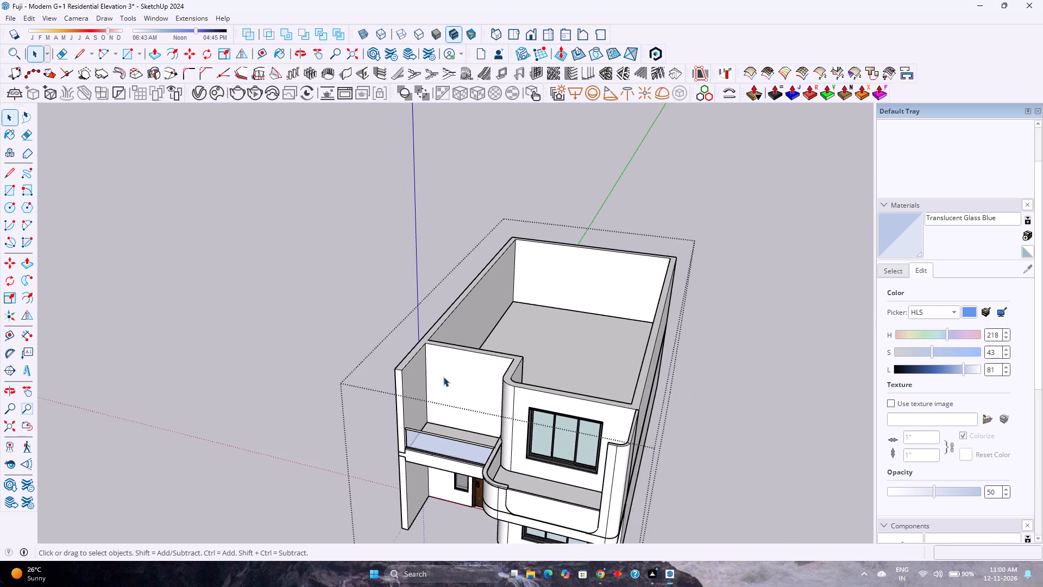
pyautogui.scroll(4, 443, 376)
pyautogui.scroll(-4, 443, 376)
pyautogui.scroll(5, 443, 376)
pyautogui.scroll(-5, 443, 376)
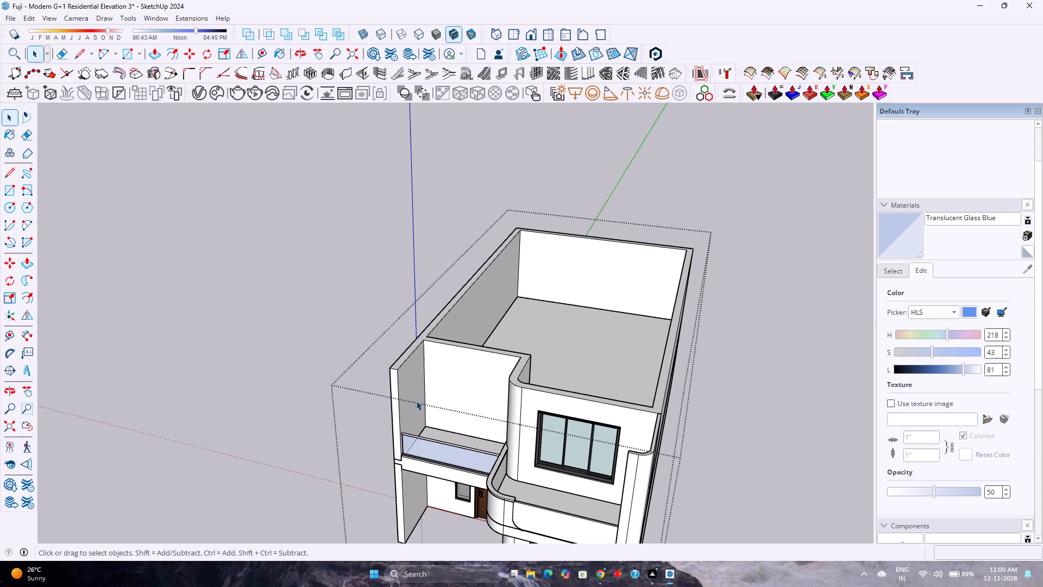
pyautogui.click(555, 395)
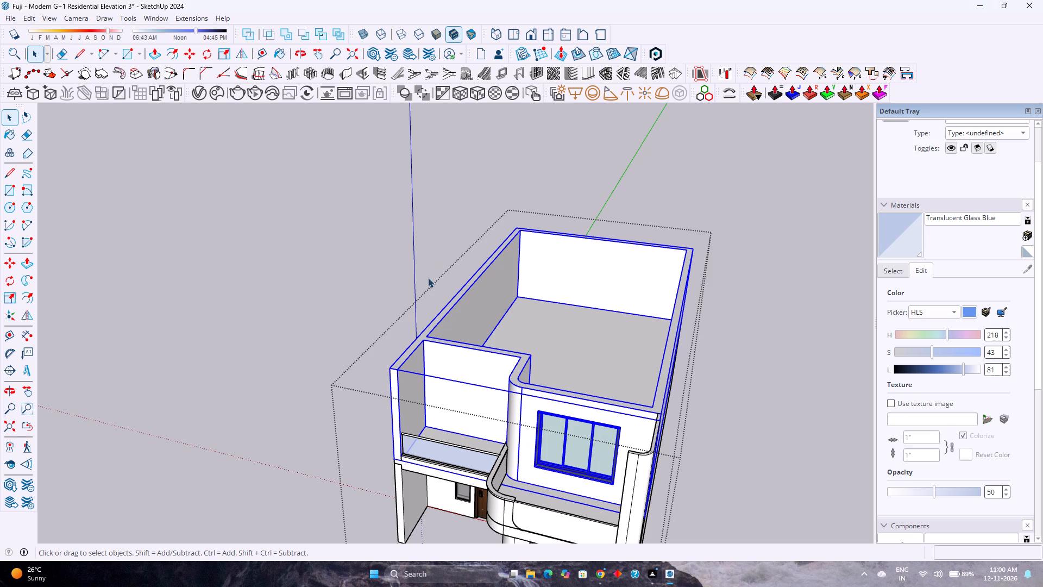
pyautogui.scroll(-4, 442, 309)
pyautogui.scroll(2, 441, 307)
pyautogui.click(676, 358)
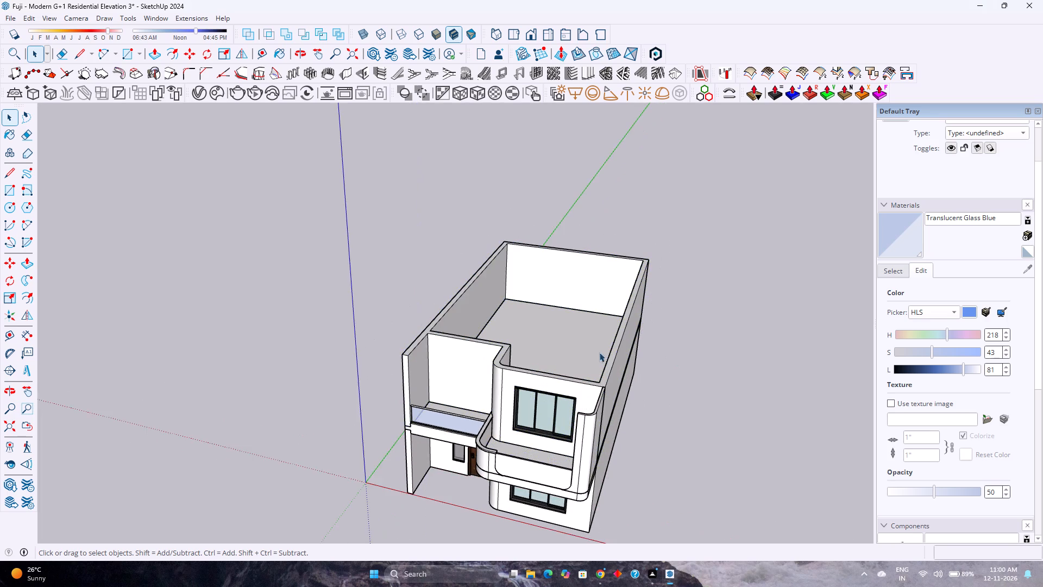
pyautogui.scroll(-1, 570, 353)
pyautogui.scroll(5, 487, 467)
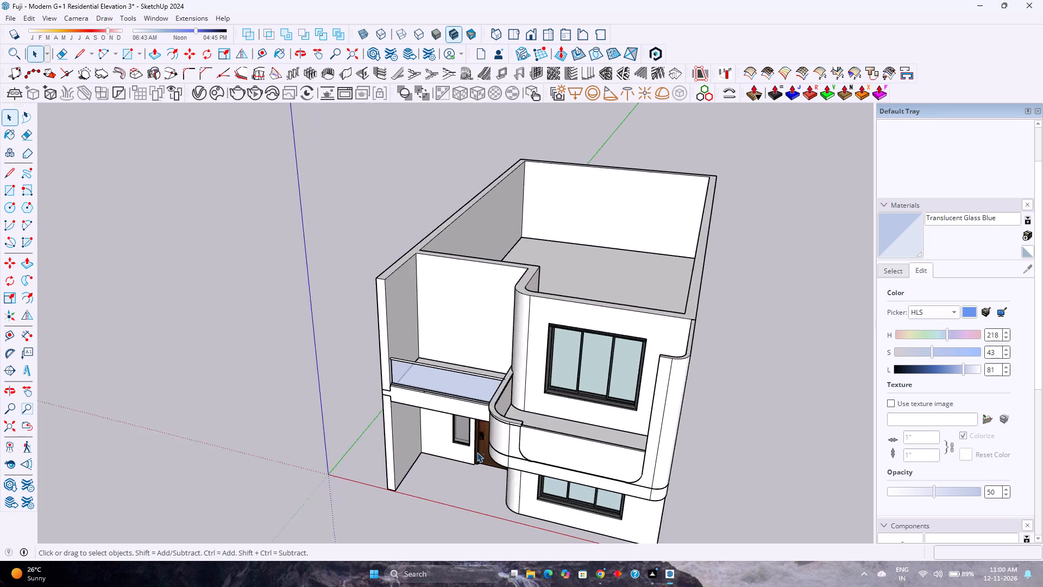
pyautogui.scroll(-2, 477, 452)
pyautogui.scroll(1, 477, 450)
pyautogui.scroll(-3, 477, 450)
pyautogui.scroll(3, 477, 450)
pyautogui.scroll(-2, 477, 450)
pyautogui.scroll(3, 477, 450)
pyautogui.scroll(-2, 477, 450)
pyautogui.scroll(3, 477, 450)
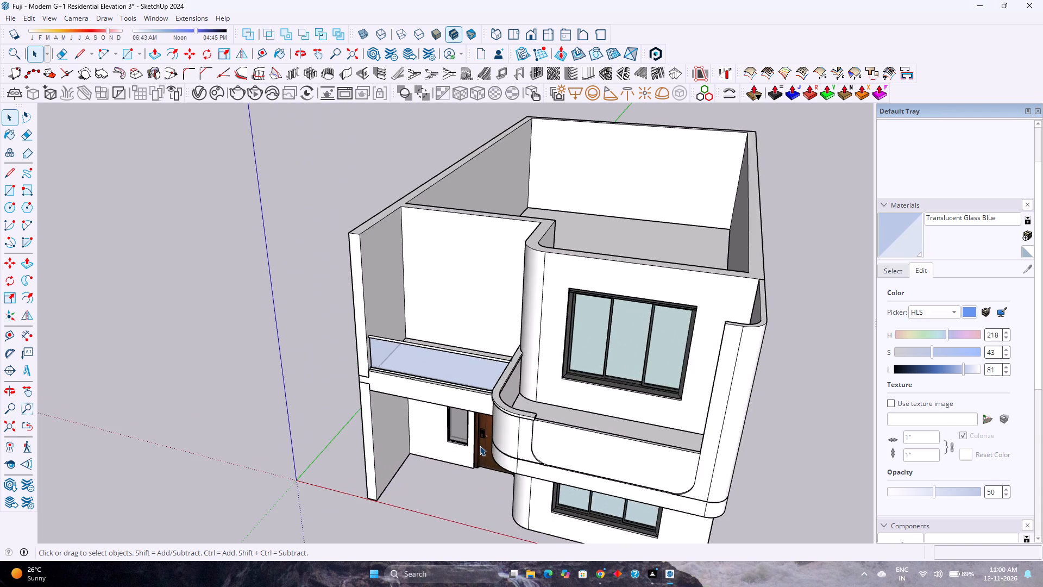
pyautogui.scroll(-4, 481, 445)
pyautogui.scroll(7, 607, 467)
pyautogui.scroll(-4, 586, 459)
pyautogui.scroll(3, 586, 459)
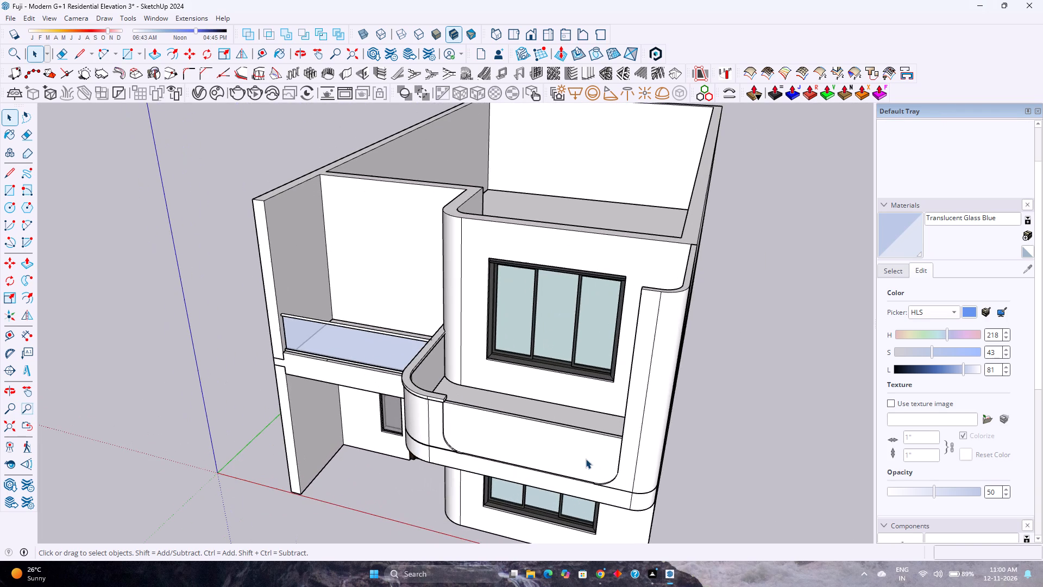
pyautogui.scroll(4, 559, 456)
pyautogui.scroll(-2, 559, 455)
pyautogui.scroll(3, 559, 455)
pyautogui.scroll(-4, 559, 455)
pyautogui.scroll(4, 559, 455)
pyautogui.scroll(-5, 559, 455)
pyautogui.scroll(2, 559, 455)
pyautogui.scroll(-2, 560, 454)
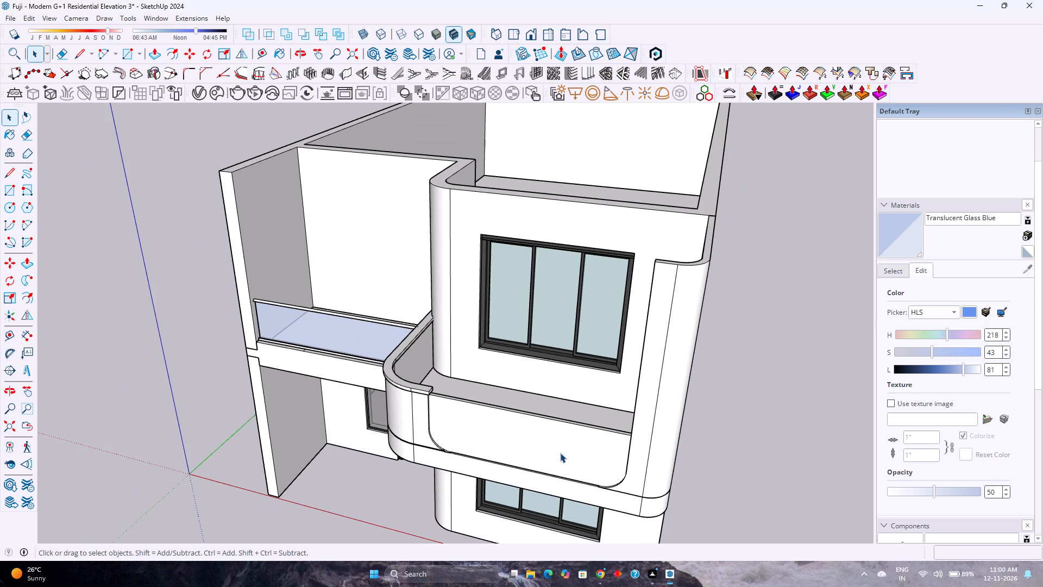
# Delete the triple sliding window component from the first-floor front wall, leaving its opening empty.
pyautogui.scroll(2, 558, 449)
pyautogui.scroll(-4, 558, 449)
pyautogui.scroll(1, 558, 449)
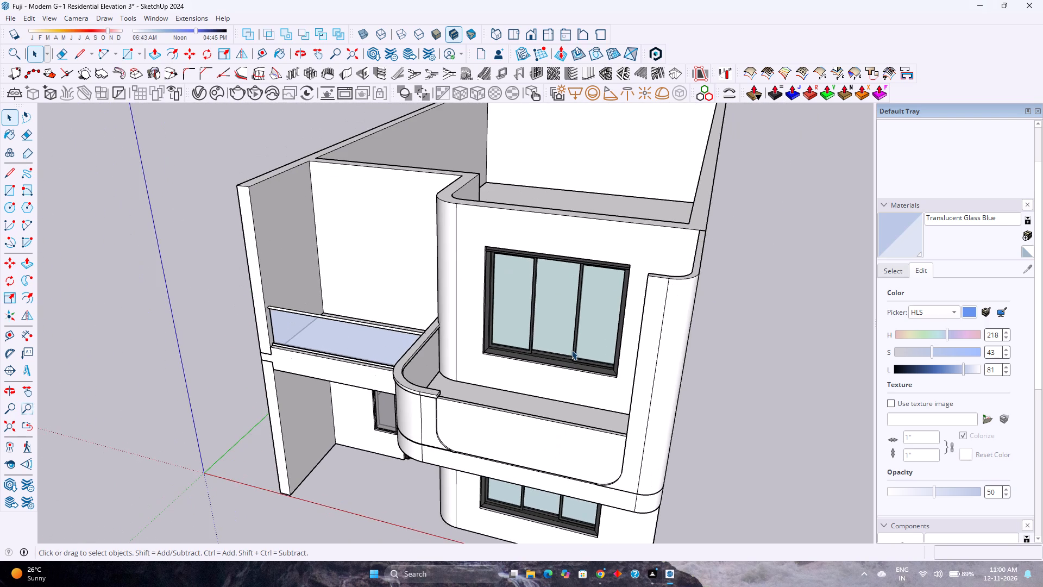
pyautogui.click(569, 357)
pyautogui.click(569, 357)
pyautogui.click(569, 357)
pyautogui.click(569, 357)
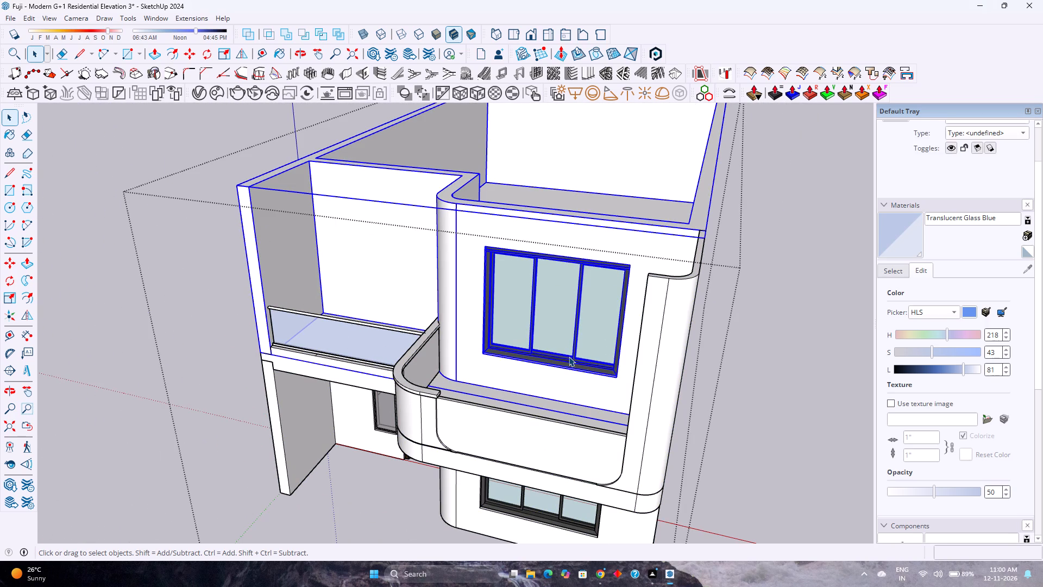
pyautogui.doubleClick(567, 360)
pyautogui.rightClick(567, 360)
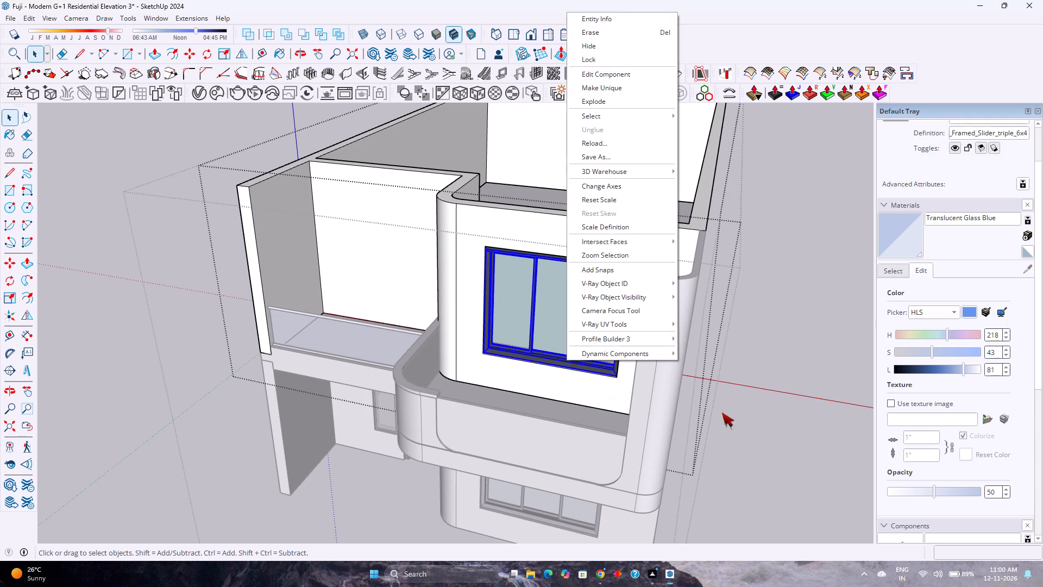
pyautogui.click(736, 413)
pyautogui.doubleClick(576, 366)
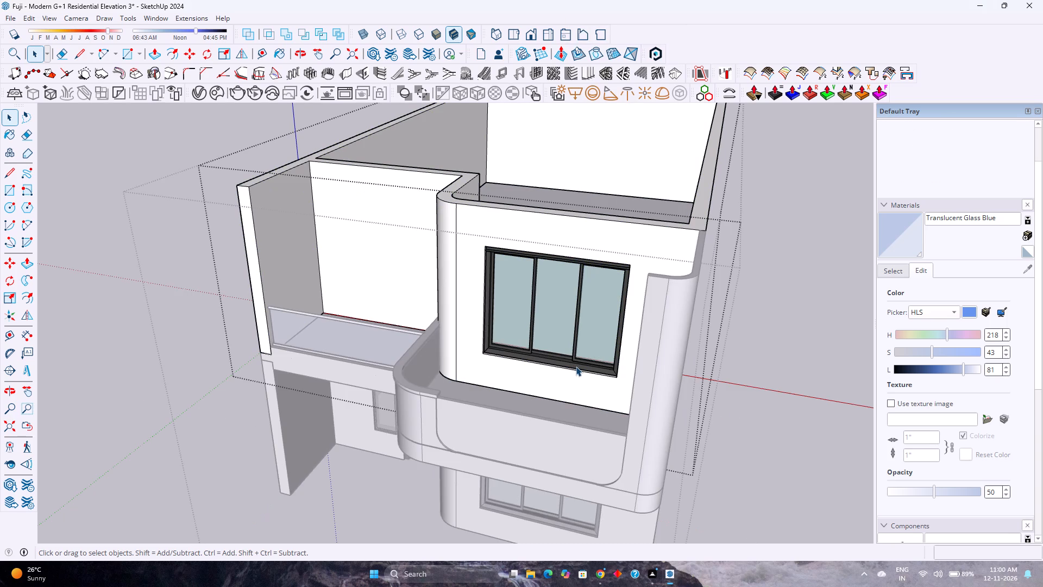
pyautogui.click(576, 365)
pyautogui.press('Delete')
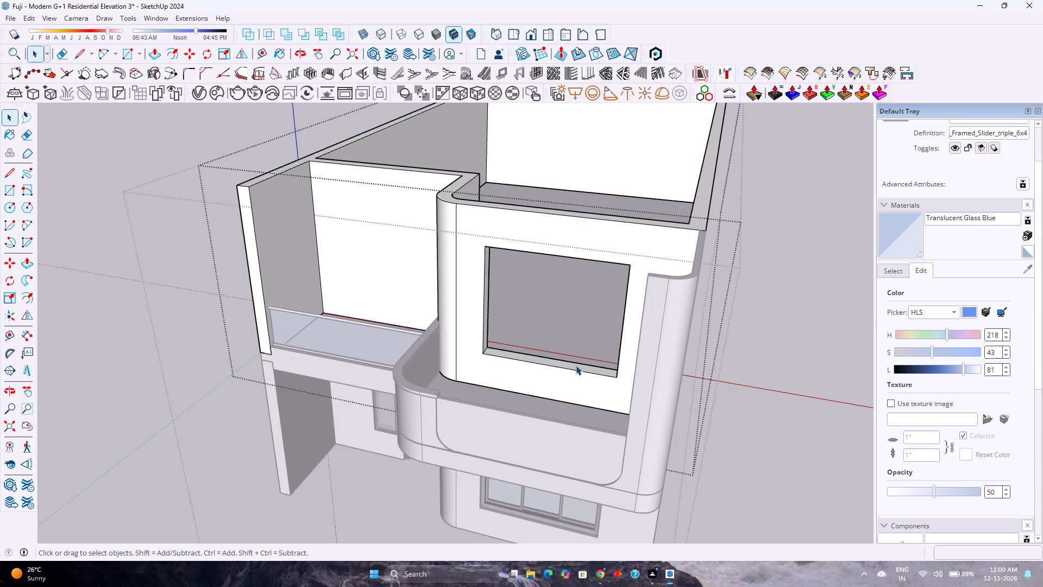
pyautogui.click(786, 449)
# Delete the large triple sliding window from the ground-floor front wall and leave the group.
pyautogui.scroll(-2, 780, 435)
pyautogui.moveTo(696, 480); pyautogui.dragTo(635, 384, button='middle')
pyautogui.scroll(2, 535, 427)
pyautogui.click(533, 428)
pyautogui.click(533, 428)
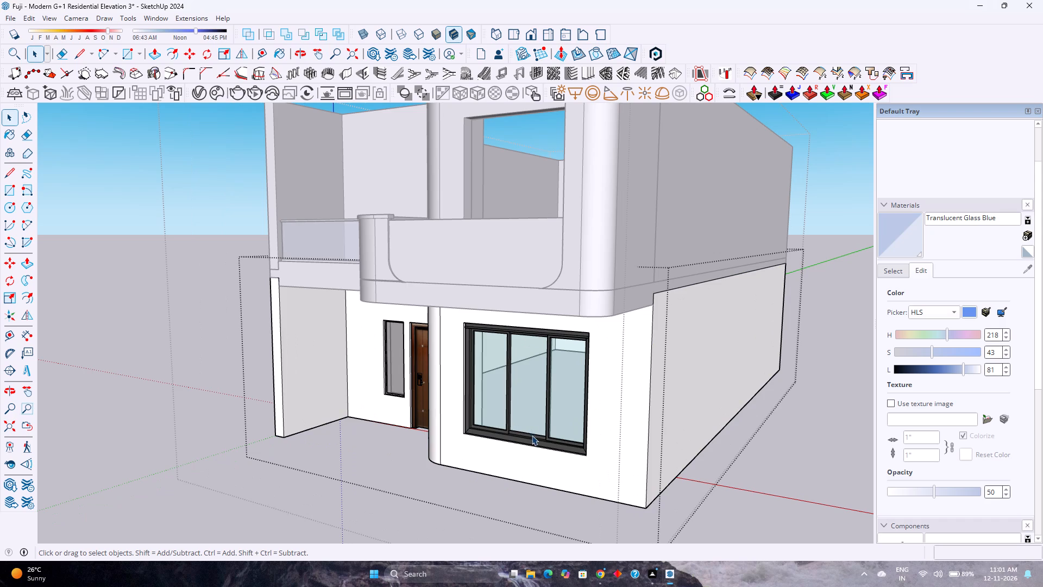
pyautogui.click(532, 435)
pyautogui.press('Delete')
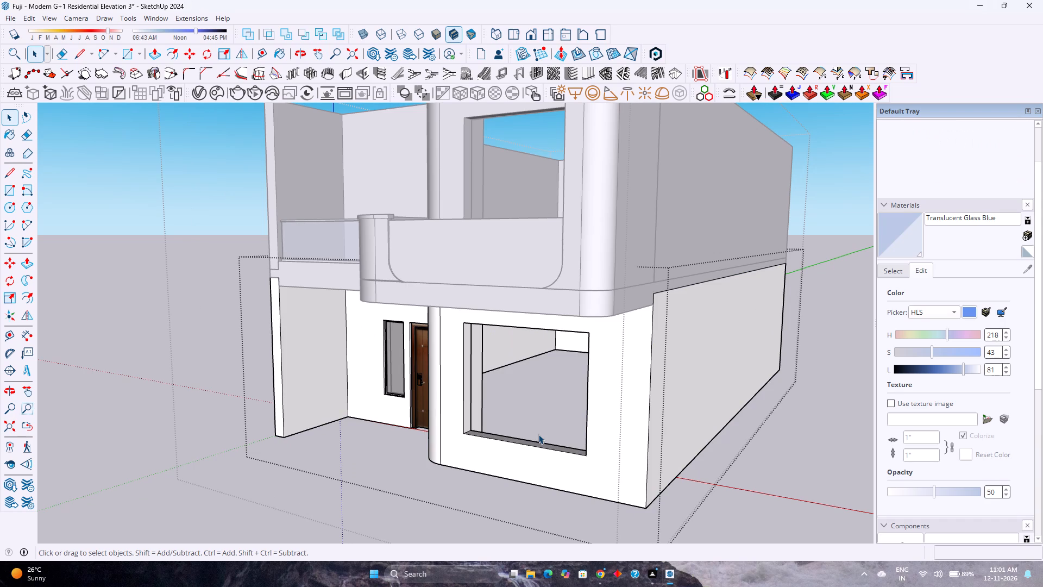
pyautogui.scroll(-5, 539, 433)
pyautogui.click(681, 436)
pyautogui.click(764, 459)
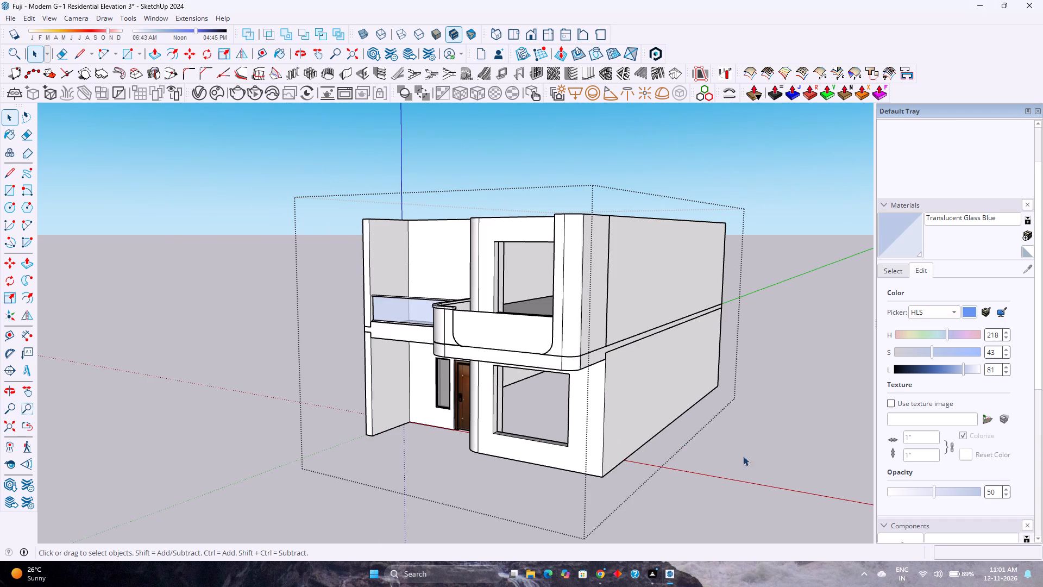
# Inside the first-floor wall group, draw a line along the rear wall's inner top edge to cap the room with a face.
pyautogui.moveTo(522, 413); pyautogui.dragTo(619, 524, button='middle')
pyautogui.scroll(-4, 619, 524)
pyautogui.scroll(8, 648, 493)
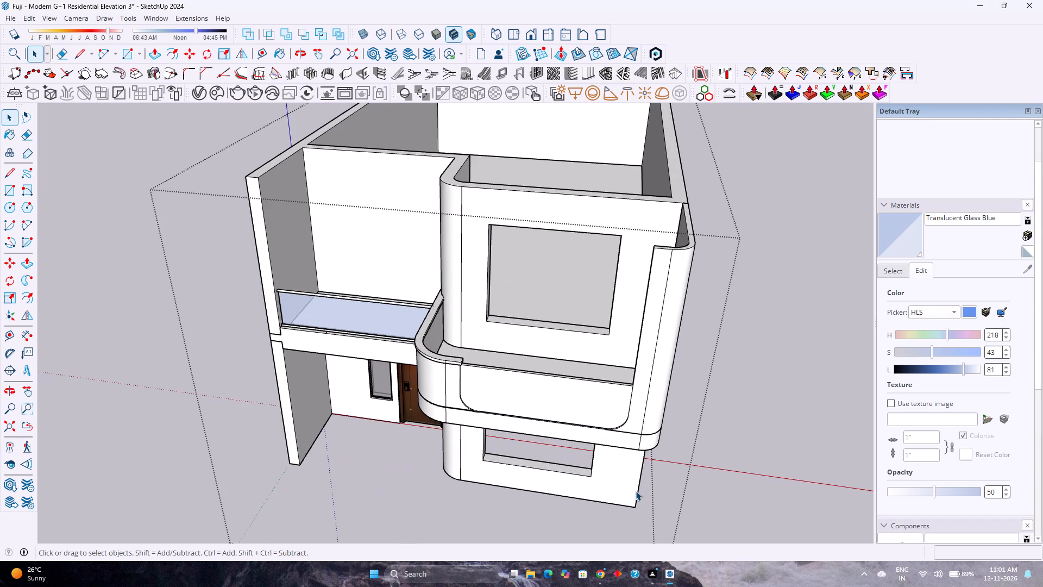
pyautogui.scroll(-4, 510, 446)
pyautogui.scroll(4, 510, 445)
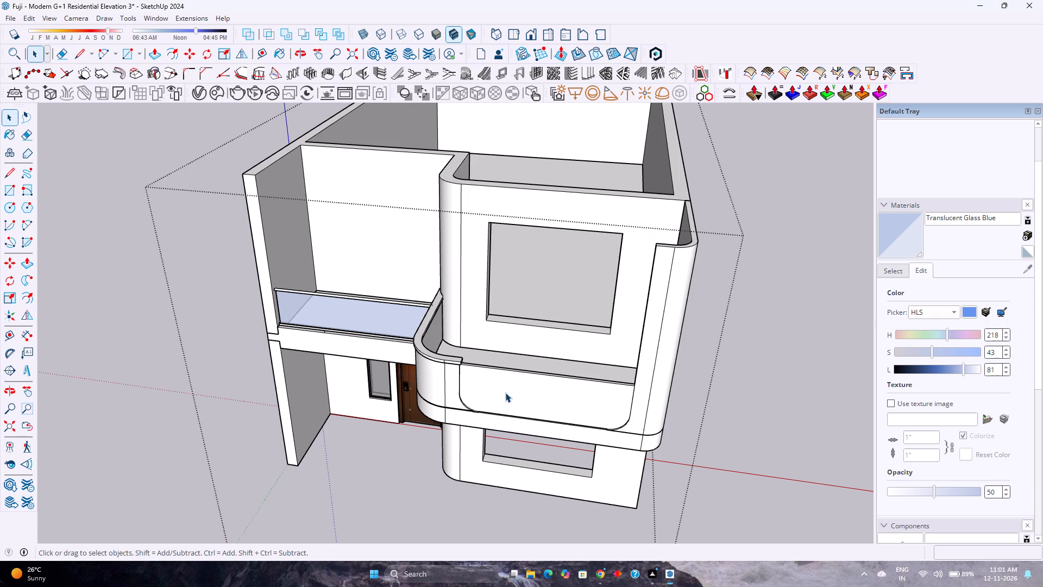
pyautogui.moveTo(510, 370); pyautogui.dragTo(450, 499, button='middle')
pyautogui.scroll(-4, 439, 472)
pyautogui.click(672, 365)
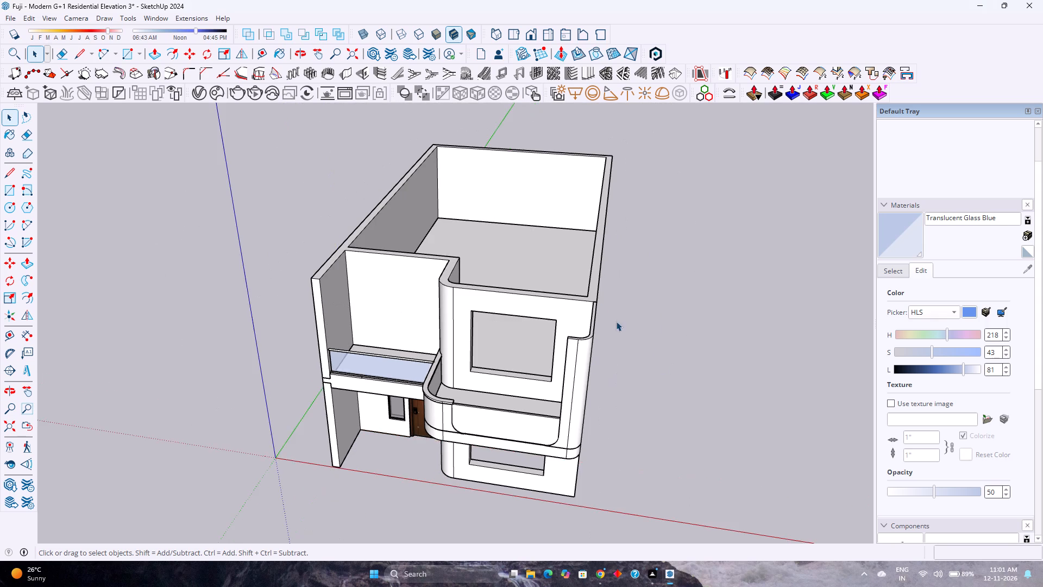
pyautogui.scroll(2, 564, 279)
pyautogui.doubleClick(544, 299)
pyautogui.scroll(4, 544, 299)
pyautogui.moveTo(541, 298); pyautogui.dragTo(530, 310, button='middle')
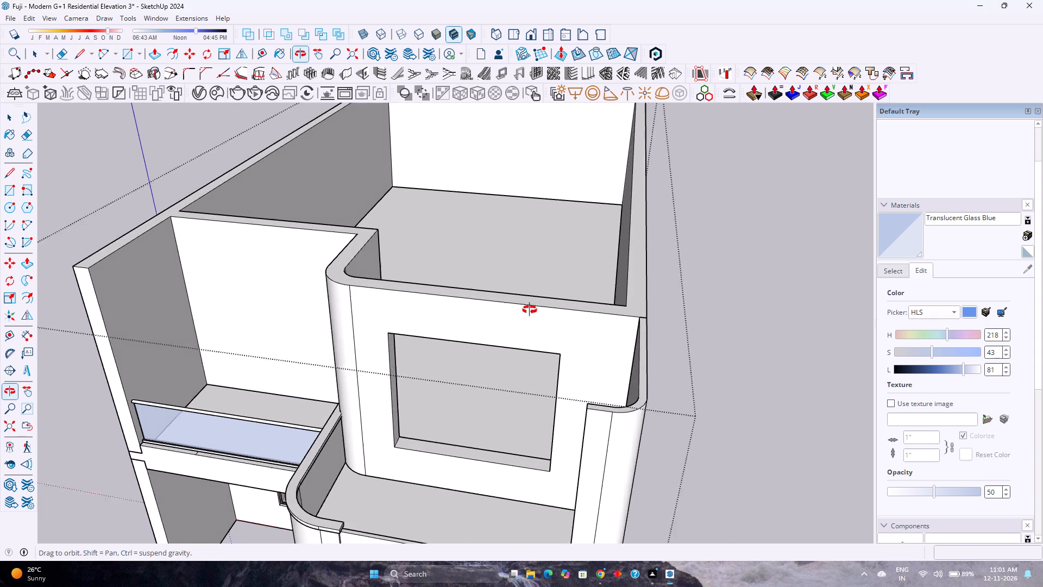
pyautogui.moveTo(530, 310); pyautogui.dragTo(475, 422, button='middle')
pyautogui.scroll(-10, 473, 415)
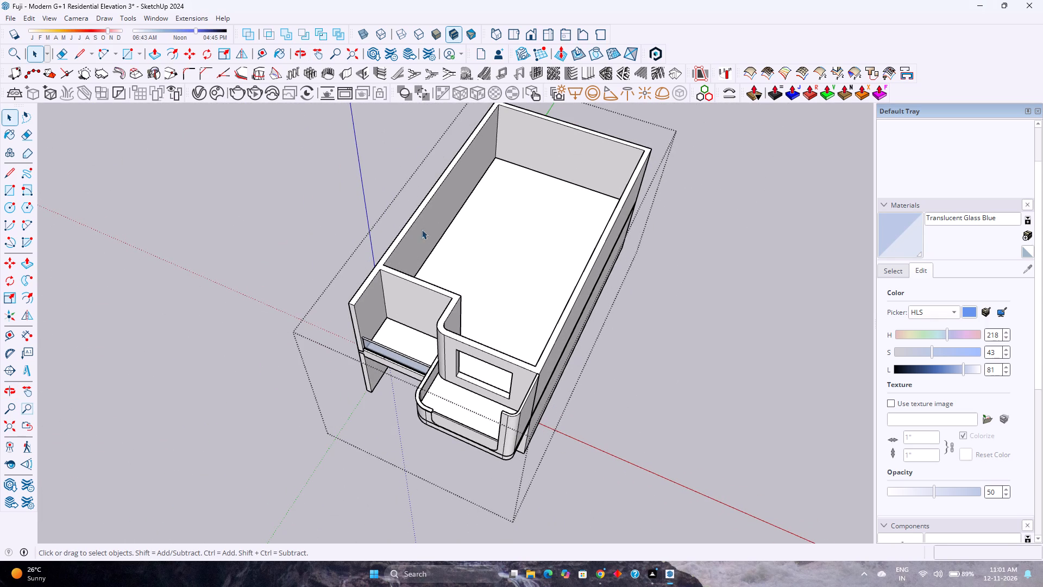
pyautogui.click(436, 219)
pyautogui.doubleClick(430, 213)
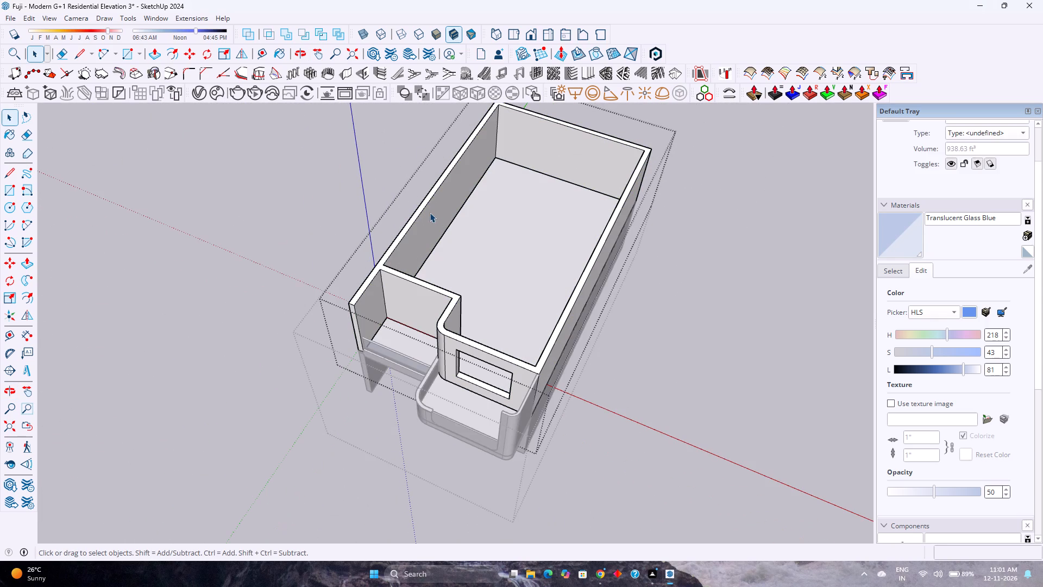
pyautogui.click(426, 210)
pyautogui.click(77, 58)
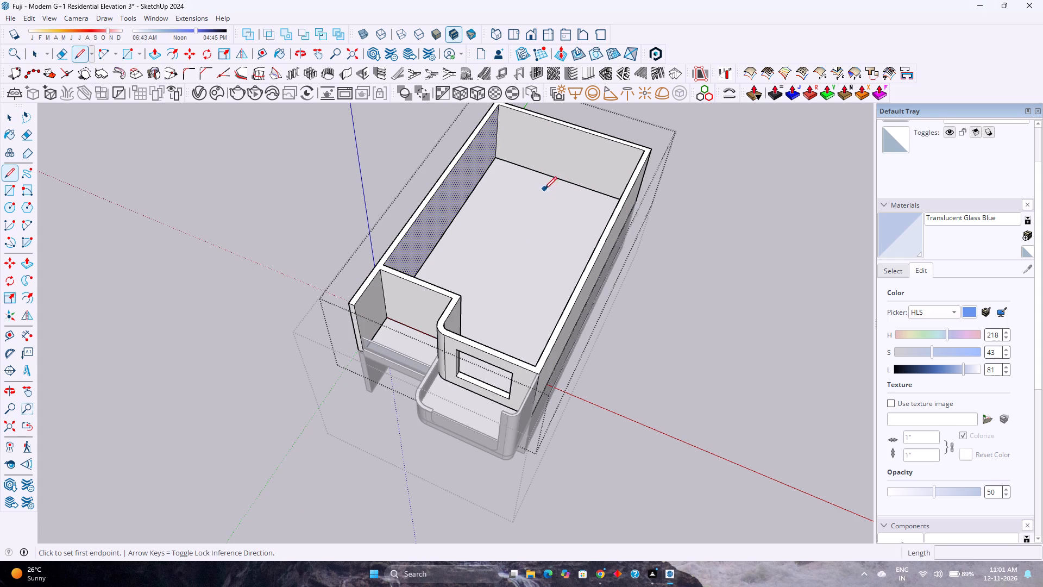
pyautogui.keyDown('shift'); pyautogui.moveTo(546, 197); pyautogui.dragTo(530, 291, button='middle'); pyautogui.keyUp('shift')
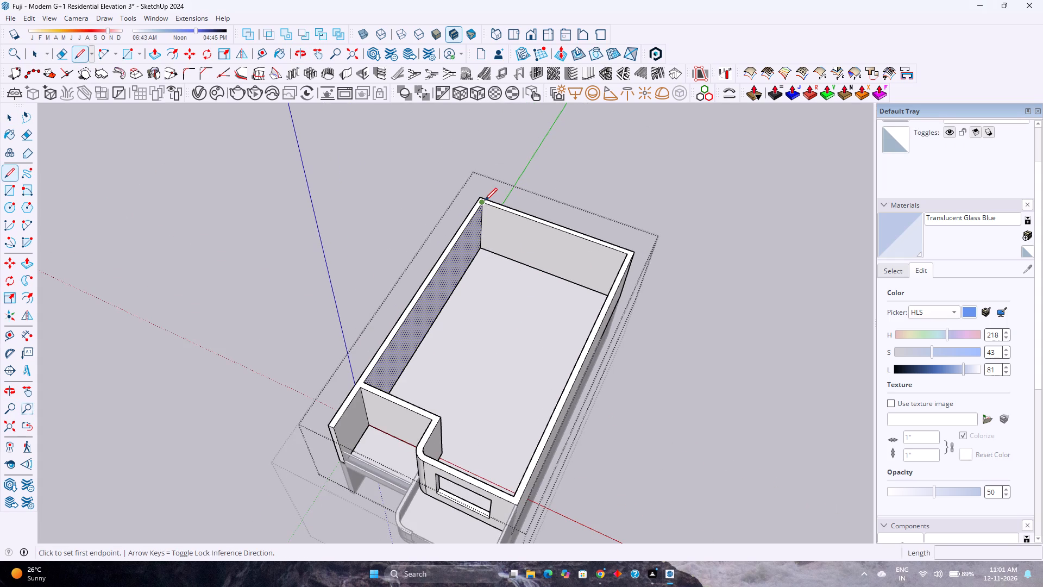
pyautogui.click(485, 203)
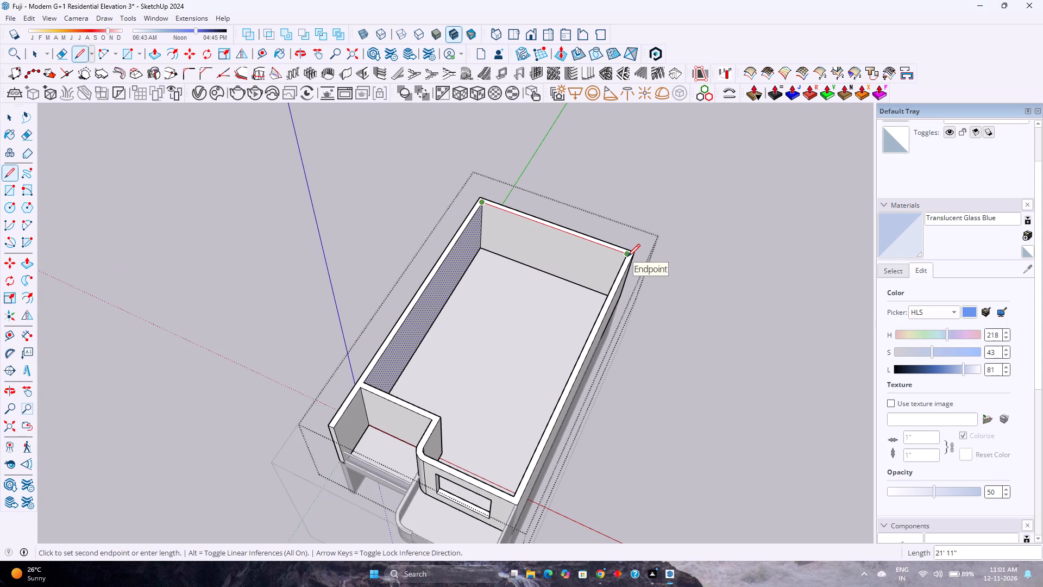
pyautogui.click(627, 257)
pyautogui.press('space')
# Make a group from the new roof face and its bounding edges.
pyautogui.doubleClick(570, 246)
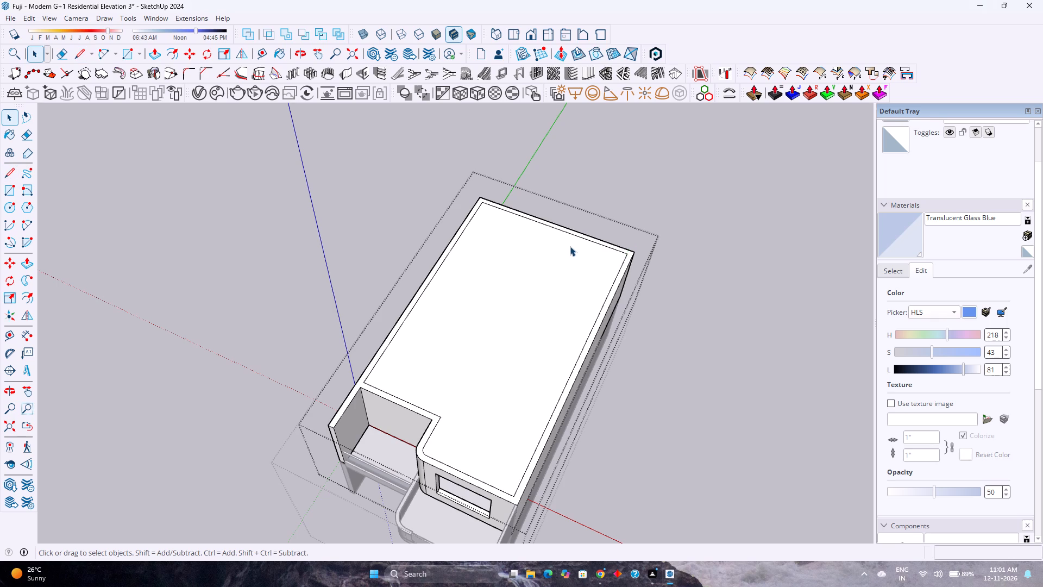
pyautogui.rightClick(504, 276)
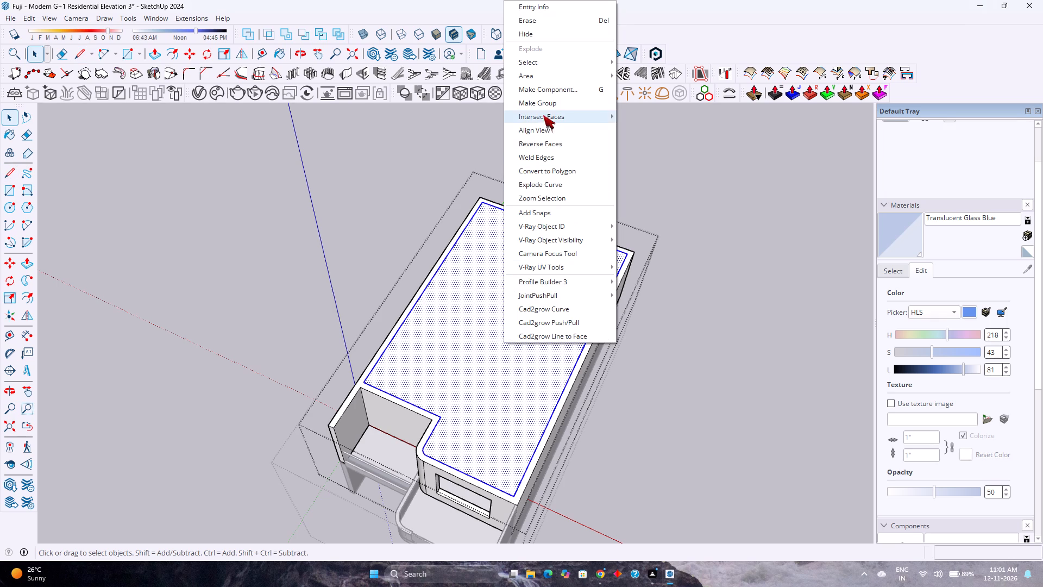
pyautogui.click(544, 106)
# Cut the roof face out of the first-floor wall group and paste it outside, aligning its corner with the walls' inner corner.
pyautogui.hotkey('ctrl', 'x')
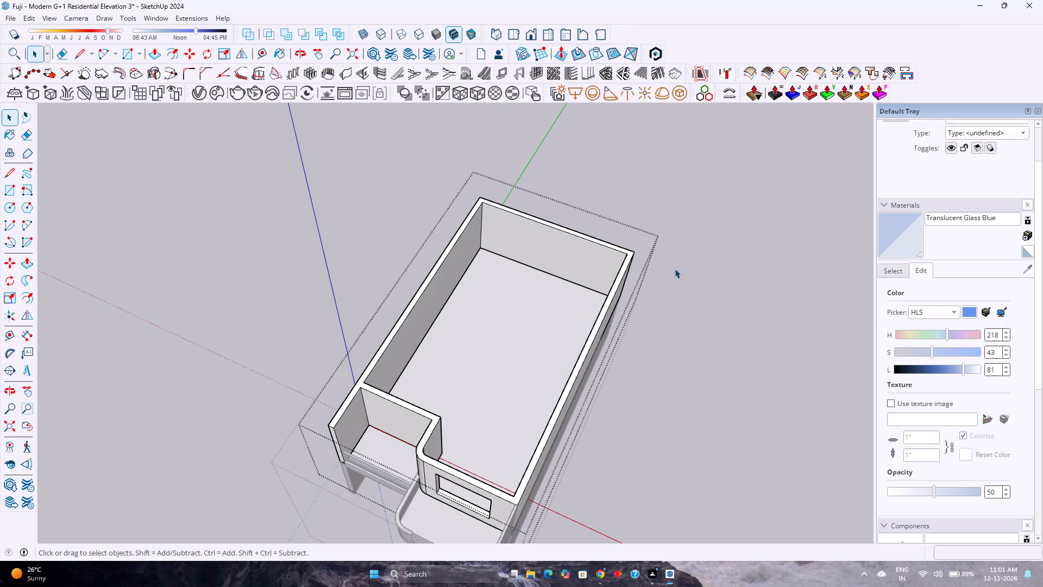
pyautogui.click(700, 283)
pyautogui.hotkey('ctrl', 'v')
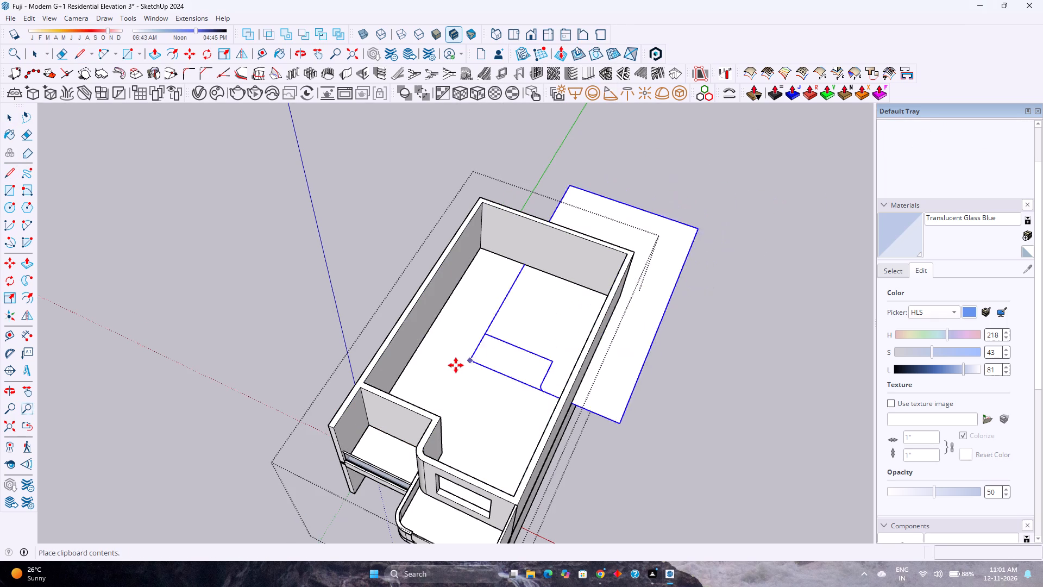
pyautogui.click(338, 410)
pyautogui.scroll(10, 356, 362)
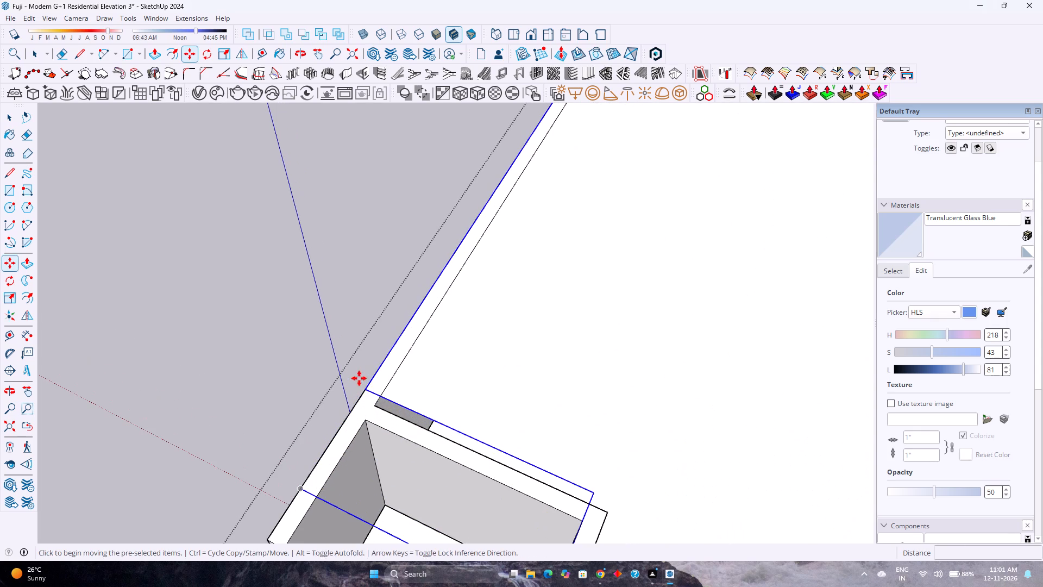
pyautogui.click(365, 389)
pyautogui.click(376, 410)
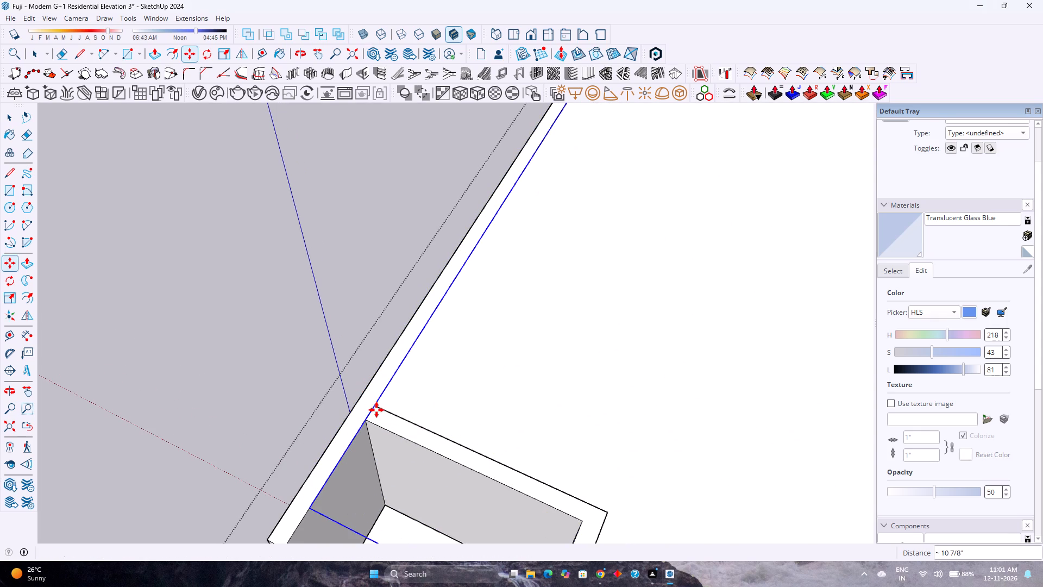
pyautogui.scroll(-7, 411, 339)
pyautogui.scroll(3, 743, 214)
pyautogui.scroll(18, 747, 169)
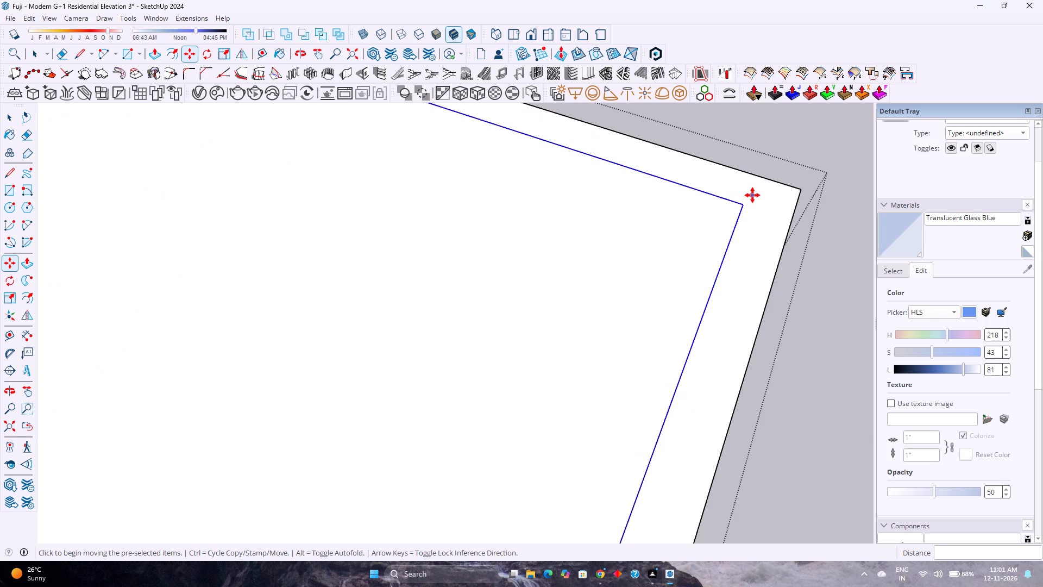
pyautogui.scroll(14, 752, 195)
pyautogui.scroll(-9, 677, 268)
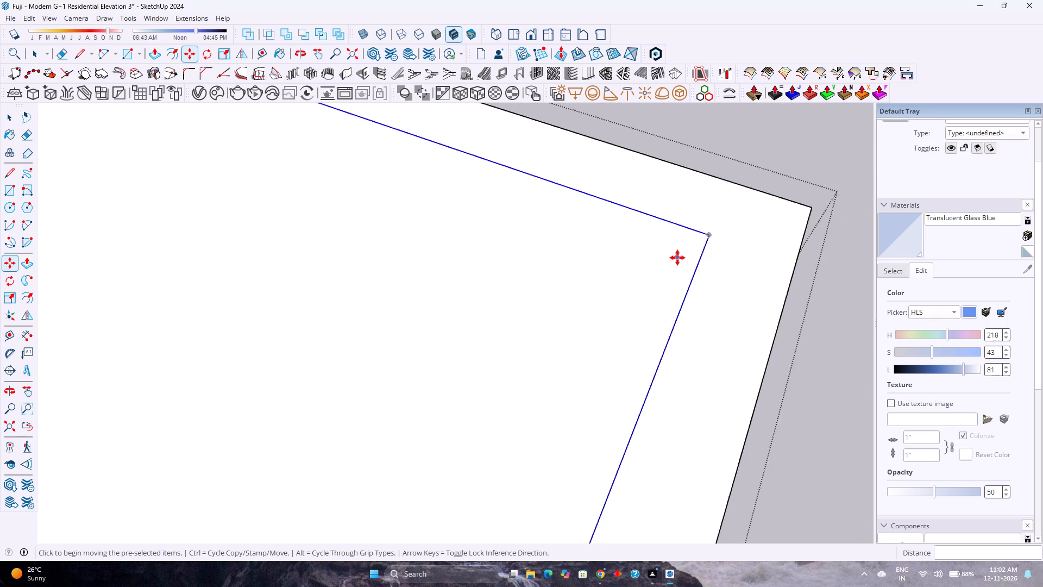
pyautogui.scroll(-8, 677, 258)
# Inside the roof group, offset the face outline 9" outward to the outer edges of the walls.
pyautogui.press('space')
pyautogui.doubleClick(592, 293)
pyautogui.scroll(-2, 592, 290)
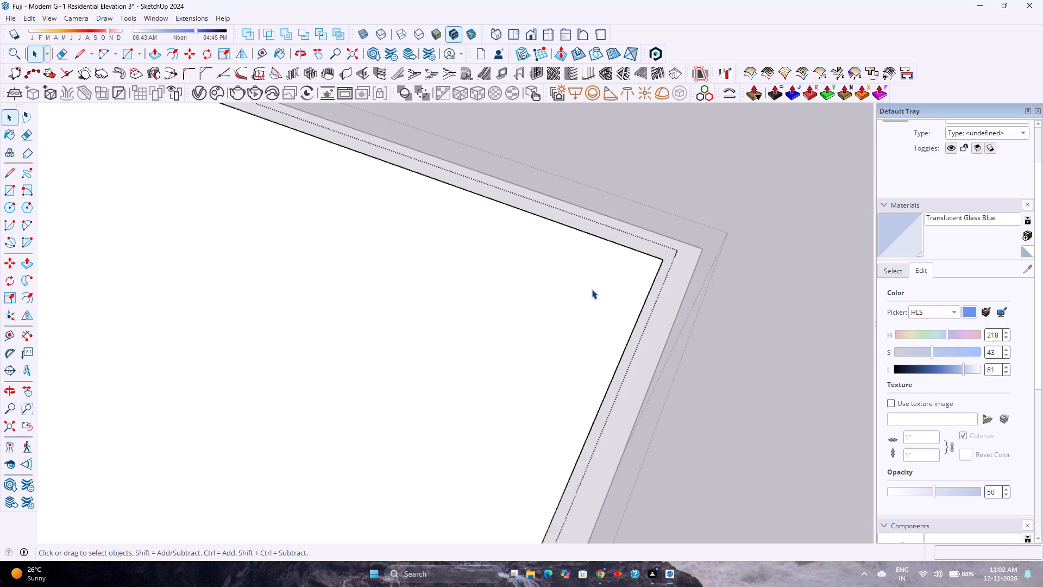
pyautogui.scroll(-20, 592, 289)
pyautogui.scroll(-3, 592, 289)
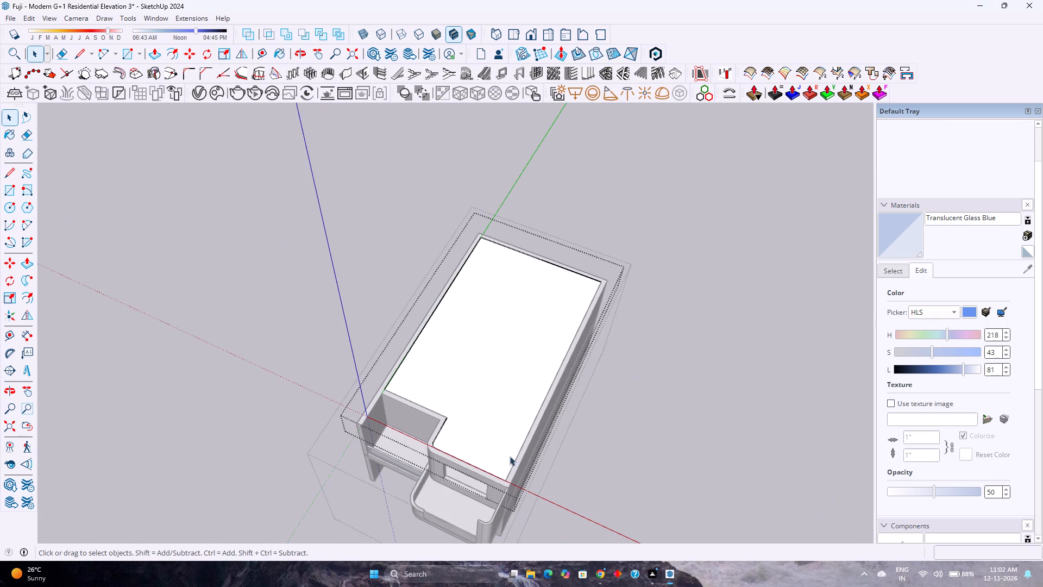
pyautogui.scroll(10, 435, 470)
pyautogui.click(502, 354)
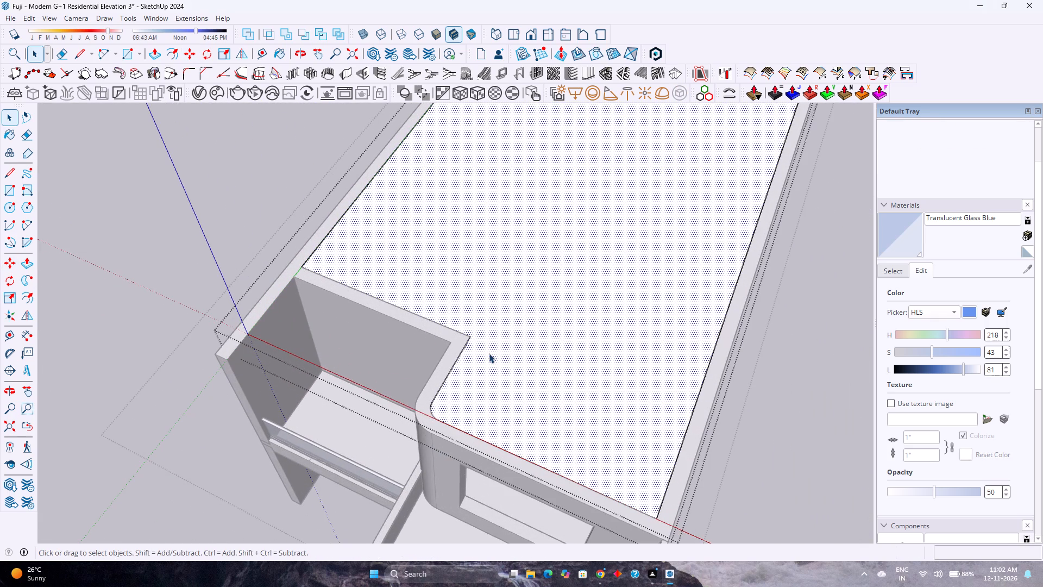
pyautogui.click(172, 58)
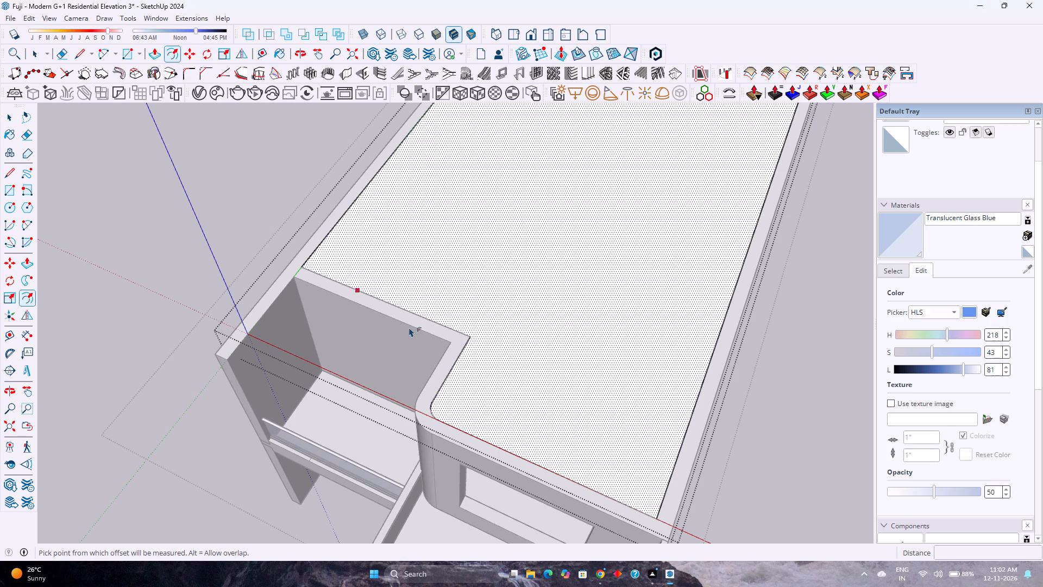
pyautogui.click(453, 387)
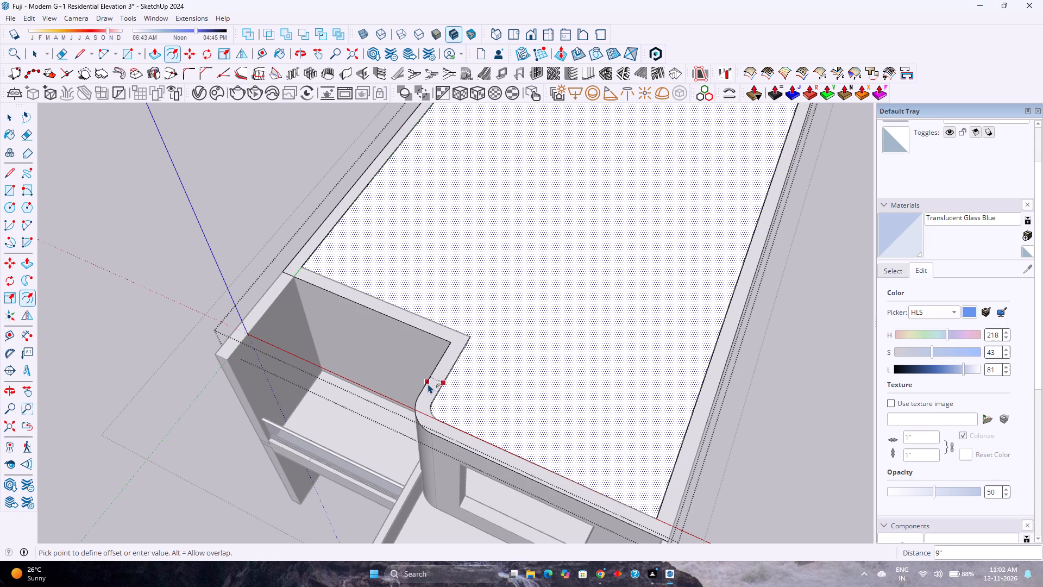
pyautogui.click(428, 384)
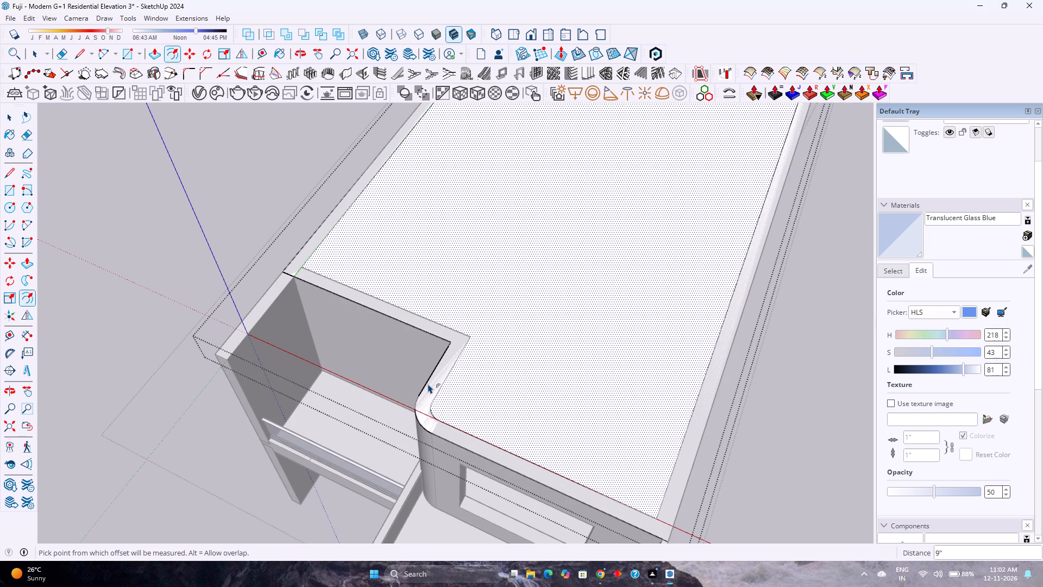
# Delete the original inner outline edges so the roof becomes one face reaching the outer wall edges.
pyautogui.press('space')
pyautogui.click(455, 362)
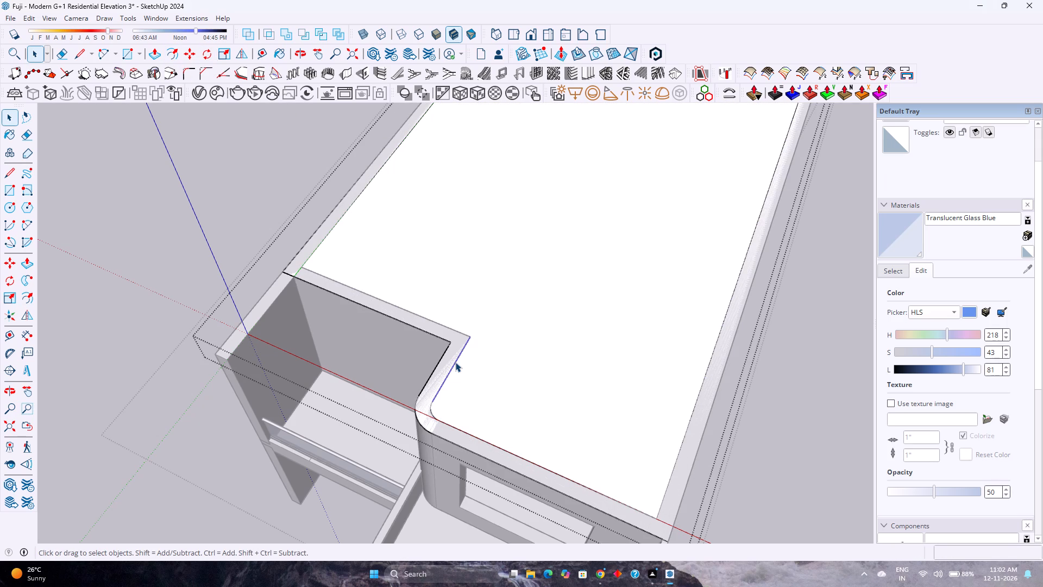
pyautogui.press('Delete')
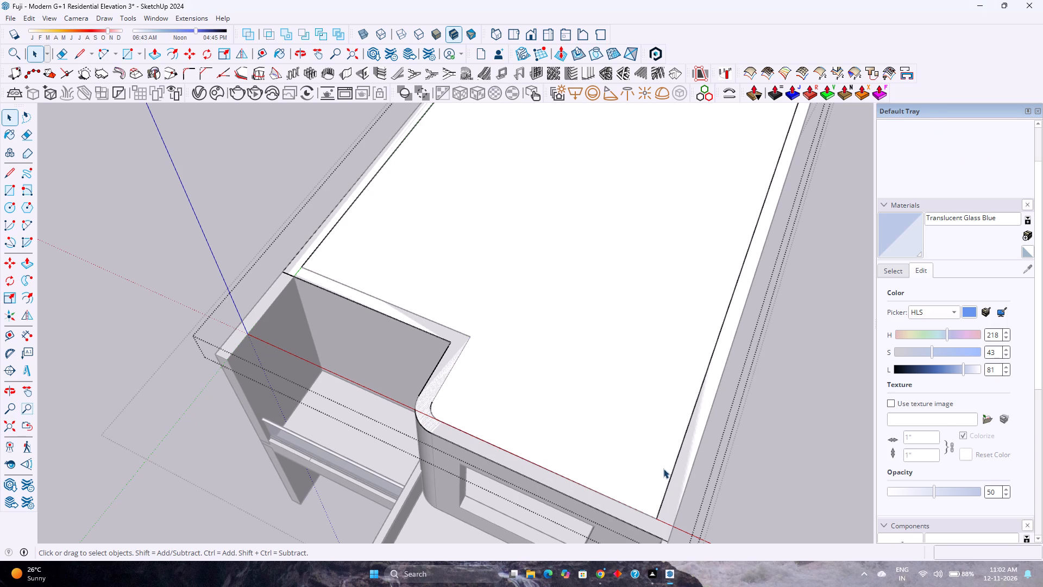
pyautogui.click(668, 482)
pyautogui.click(668, 482)
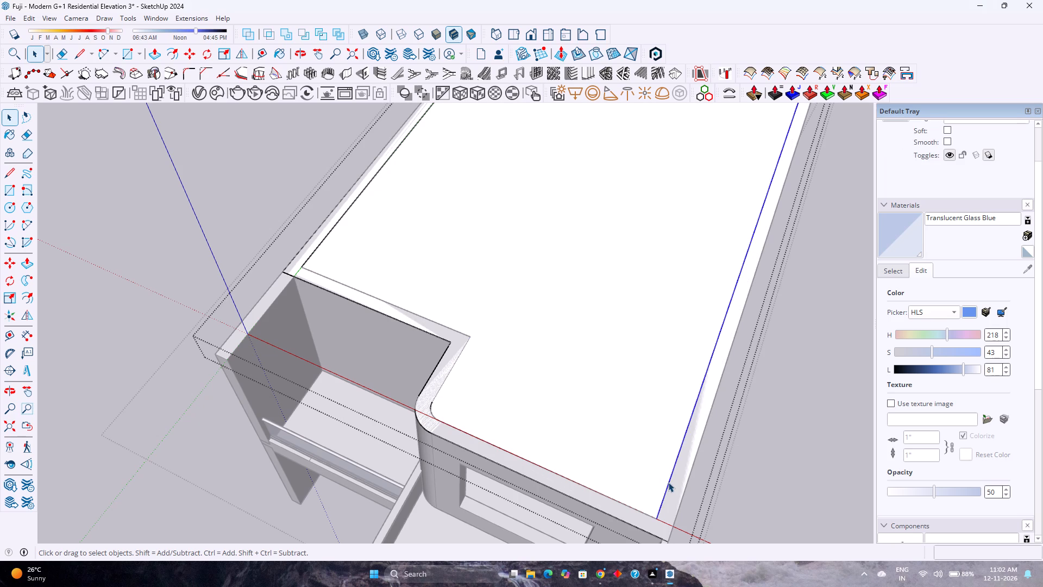
pyautogui.doubleClick(668, 482)
pyautogui.click(668, 482)
pyautogui.press('Delete')
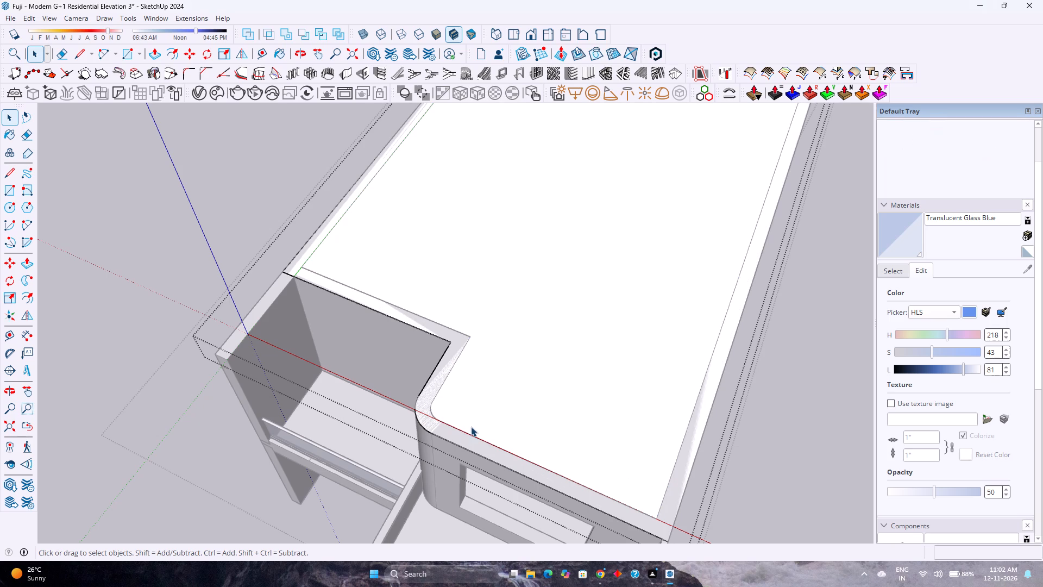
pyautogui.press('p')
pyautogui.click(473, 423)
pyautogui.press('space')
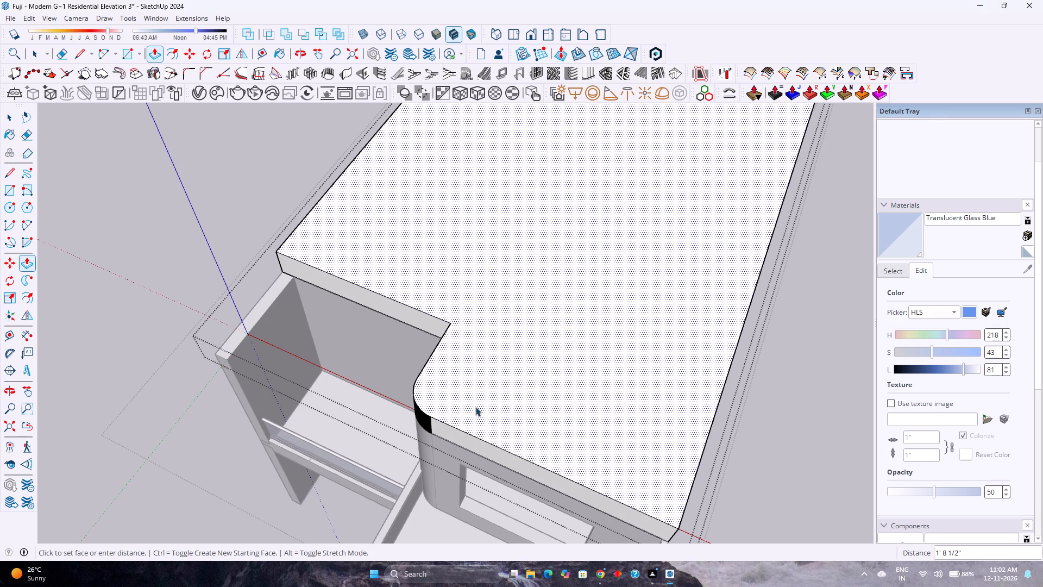
# Weld the edge segments of the roof face's rounded front corner into one curve.
pyautogui.moveTo(393, 376); pyautogui.dragTo(493, 476)
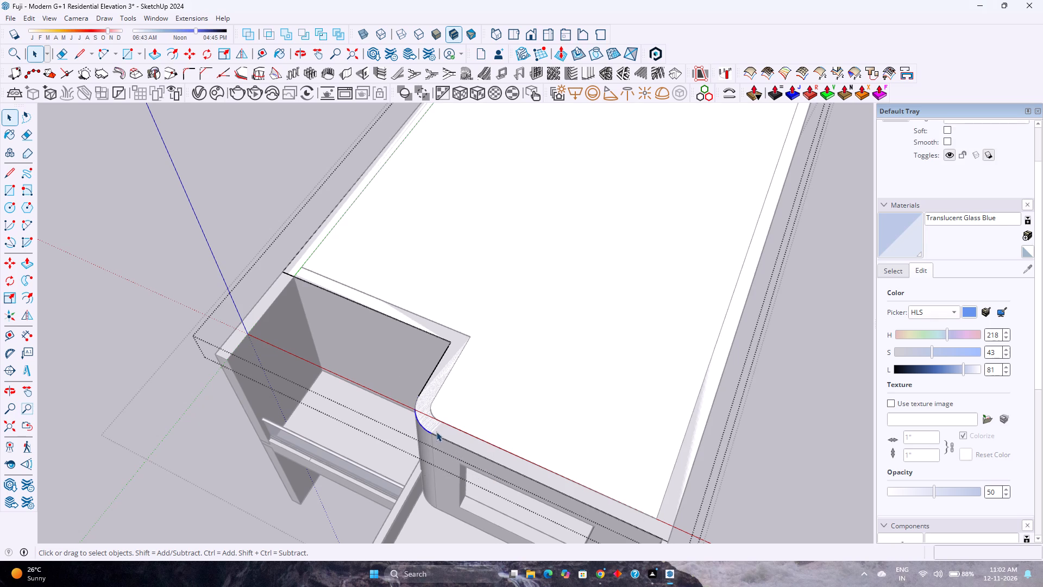
pyautogui.moveTo(428, 424); pyautogui.dragTo(594, 325, button='middle')
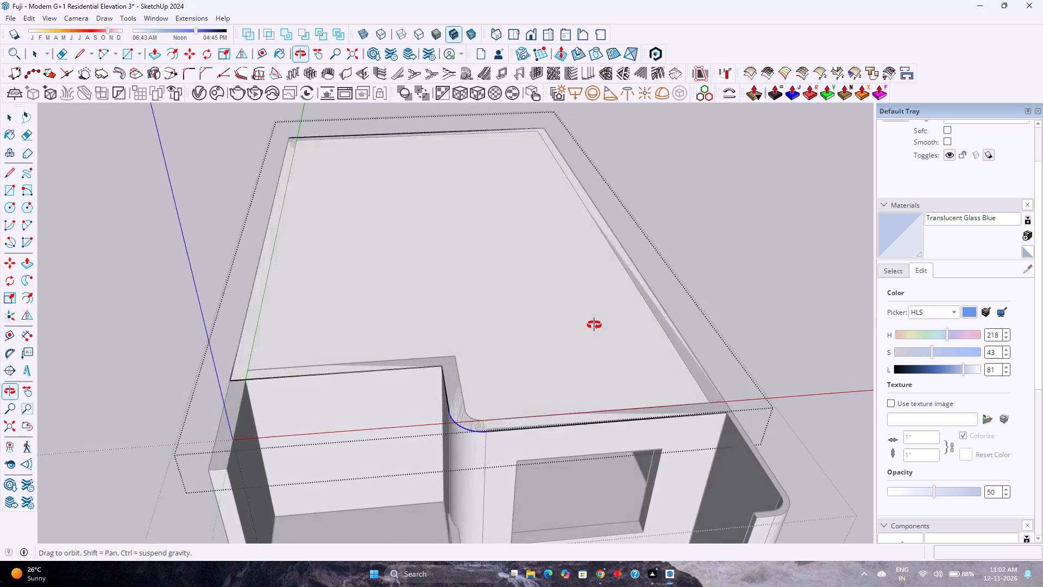
pyautogui.moveTo(594, 325); pyautogui.dragTo(623, 369, button='middle')
pyautogui.rightClick(474, 428)
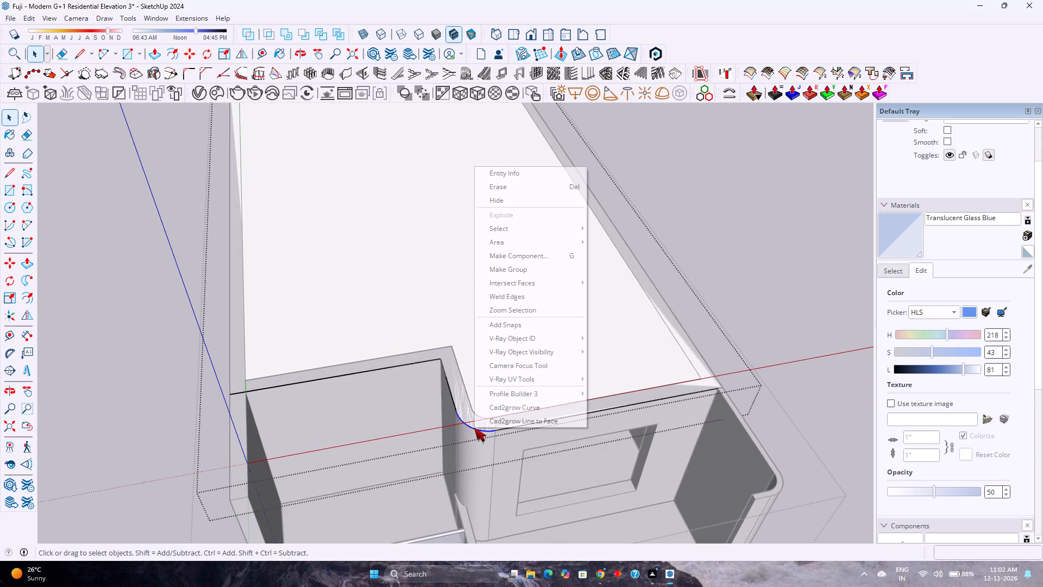
pyautogui.click(530, 297)
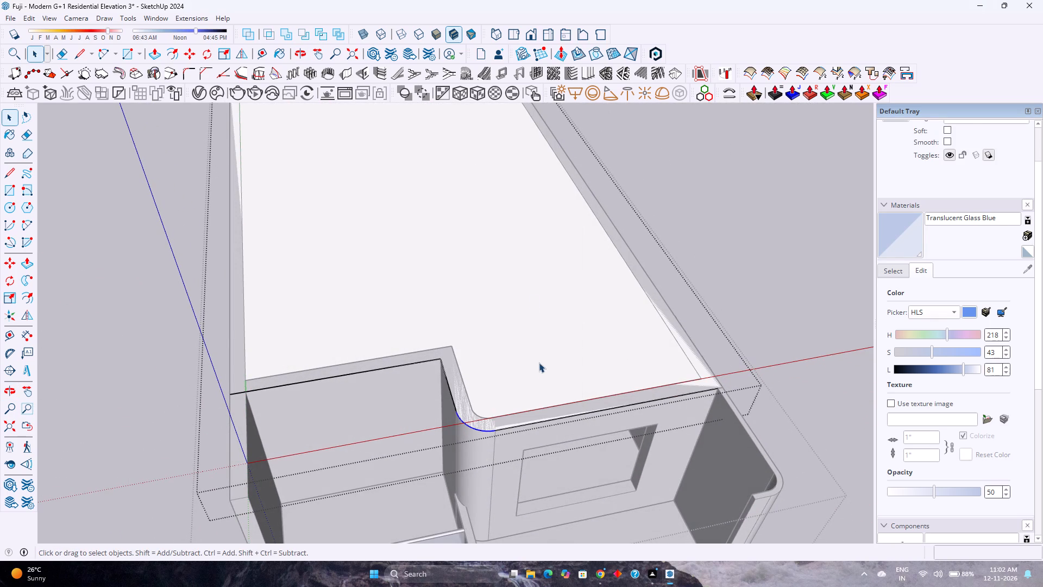
# Push/Pull the roof face up 6" to form the slab and leave the roof group.
pyautogui.click(542, 371)
pyautogui.moveTo(540, 391); pyautogui.dragTo(423, 404, button='middle')
pyautogui.press('p')
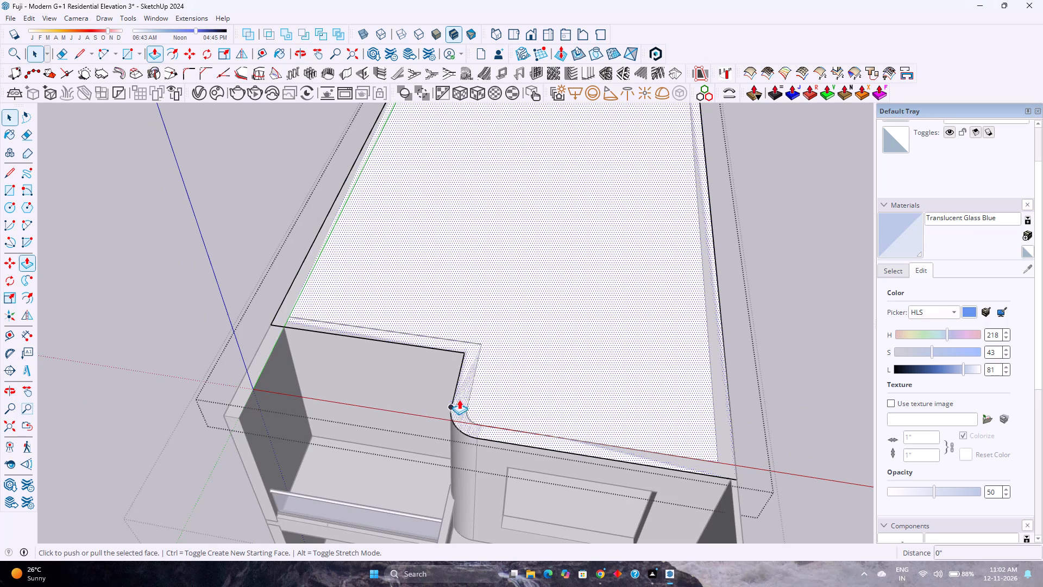
pyautogui.click(492, 389)
pyautogui.press('6')
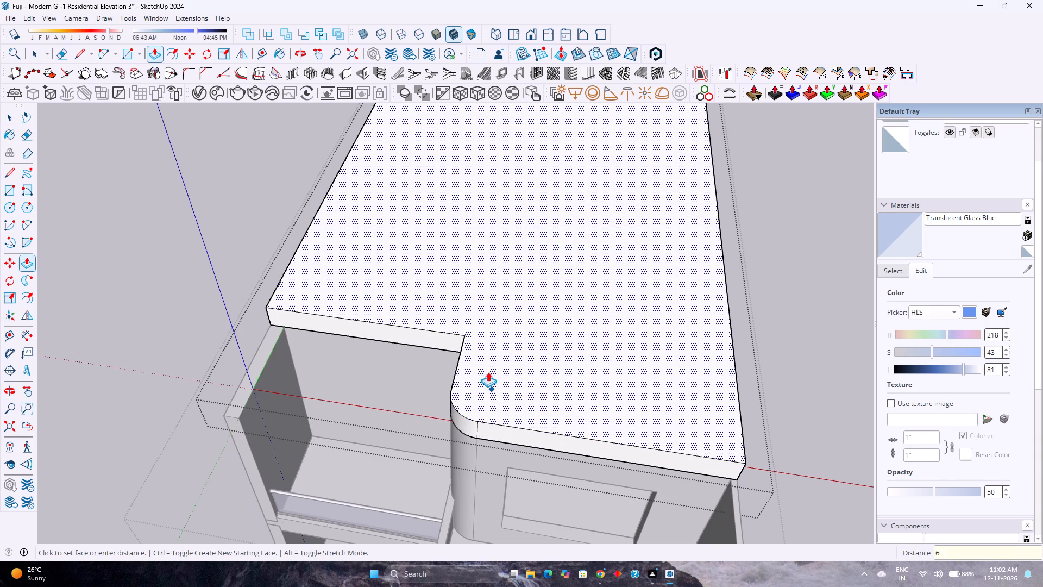
pyautogui.press('Return')
pyautogui.press('space')
pyautogui.scroll(-3, 516, 451)
pyautogui.click(756, 371)
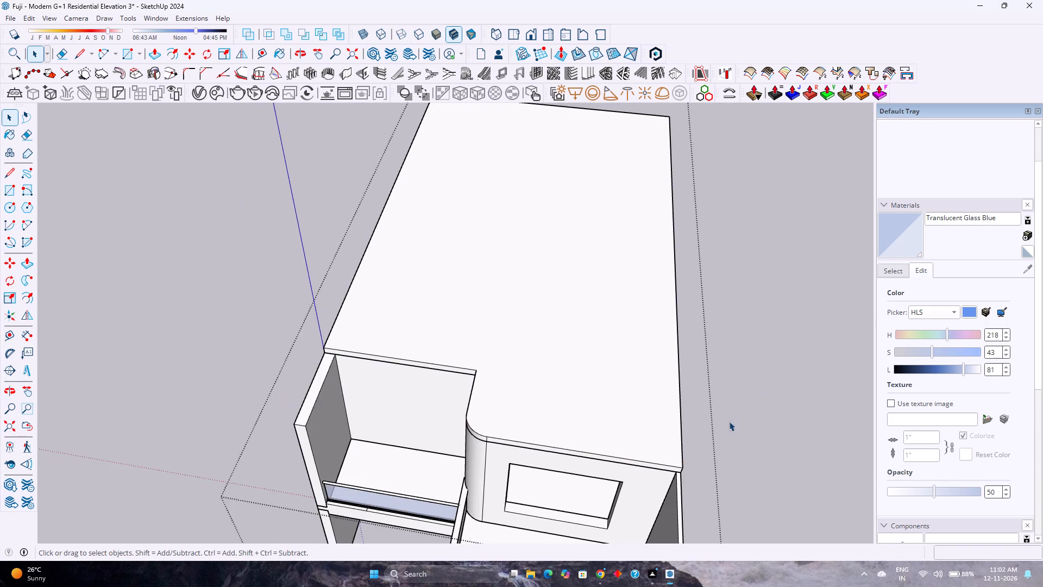
# Create a mirrored copy of the first-floor curved balcony parapet and side wall group along the red axis, toward the entrance side.
pyautogui.moveTo(724, 419); pyautogui.dragTo(615, 325, button='middle')
pyautogui.middleClick(615, 325)
pyautogui.scroll(-3, 507, 278)
pyautogui.moveTo(385, 320); pyautogui.dragTo(623, 177, button='middle')
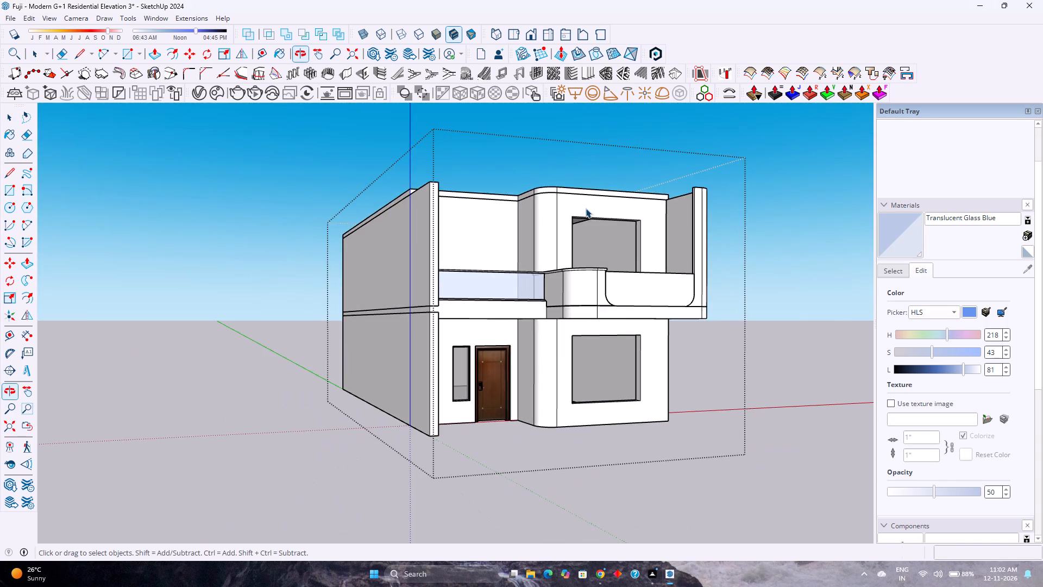
pyautogui.scroll(3, 585, 208)
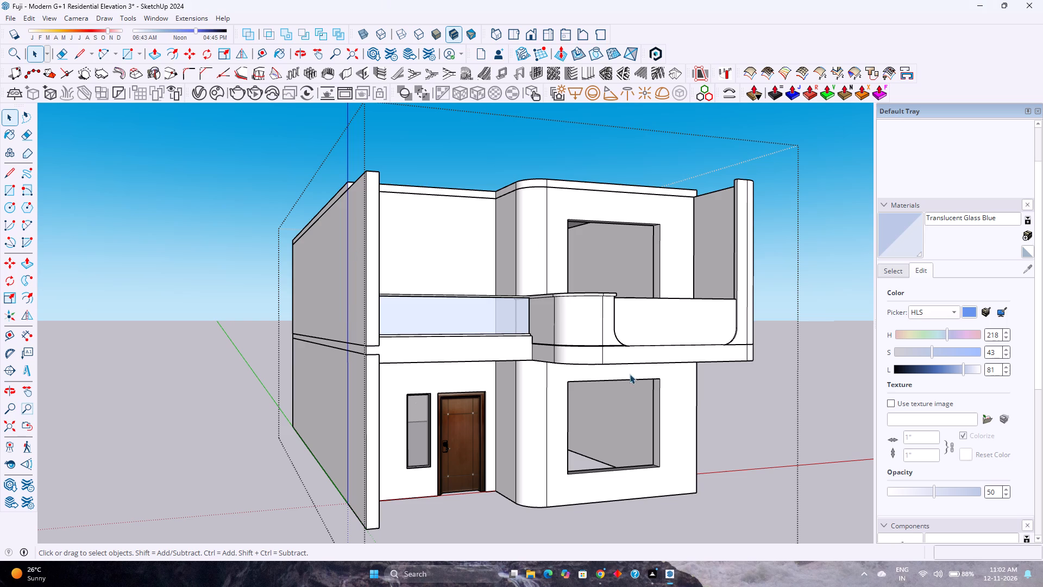
pyautogui.doubleClick(597, 333)
pyautogui.click(809, 447)
pyautogui.click(572, 323)
pyautogui.scroll(2, 572, 323)
pyautogui.moveTo(573, 323); pyautogui.dragTo(464, 402, button='middle')
pyautogui.scroll(-4, 463, 399)
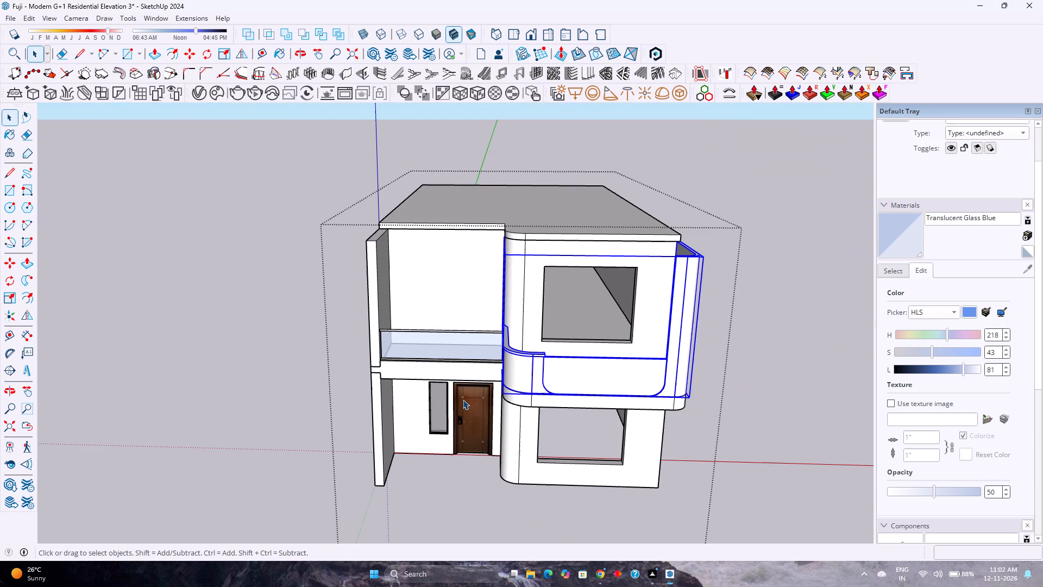
pyautogui.click(238, 55)
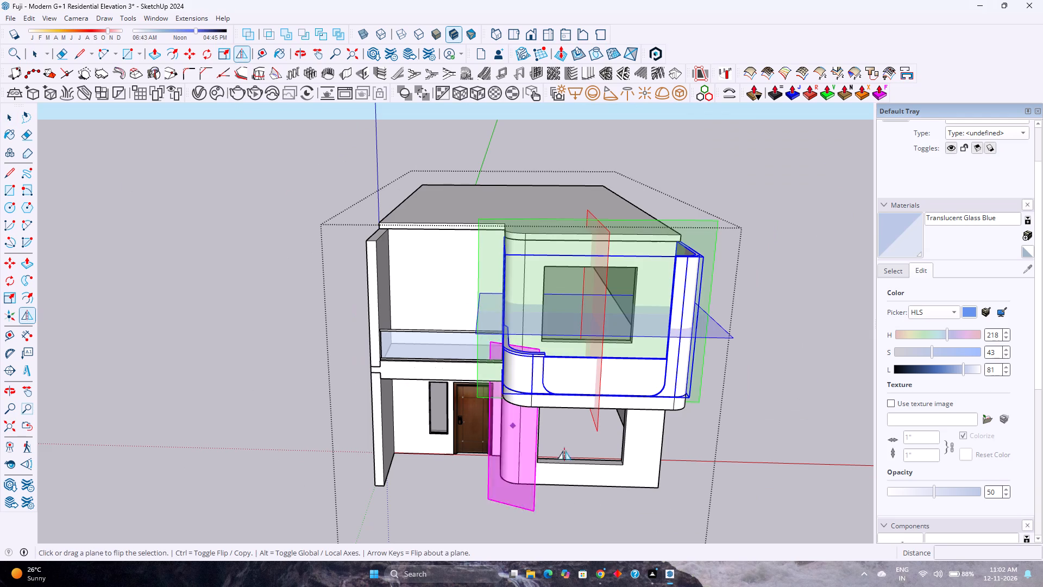
pyautogui.moveTo(599, 429); pyautogui.dragTo(476, 379)
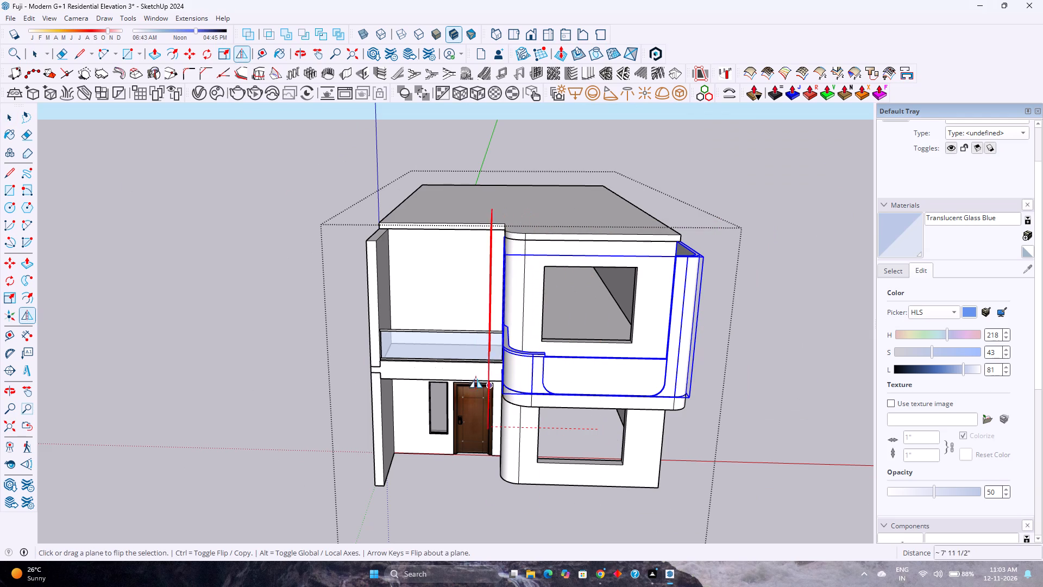
pyautogui.moveTo(476, 379); pyautogui.dragTo(471, 381)
pyautogui.press('space')
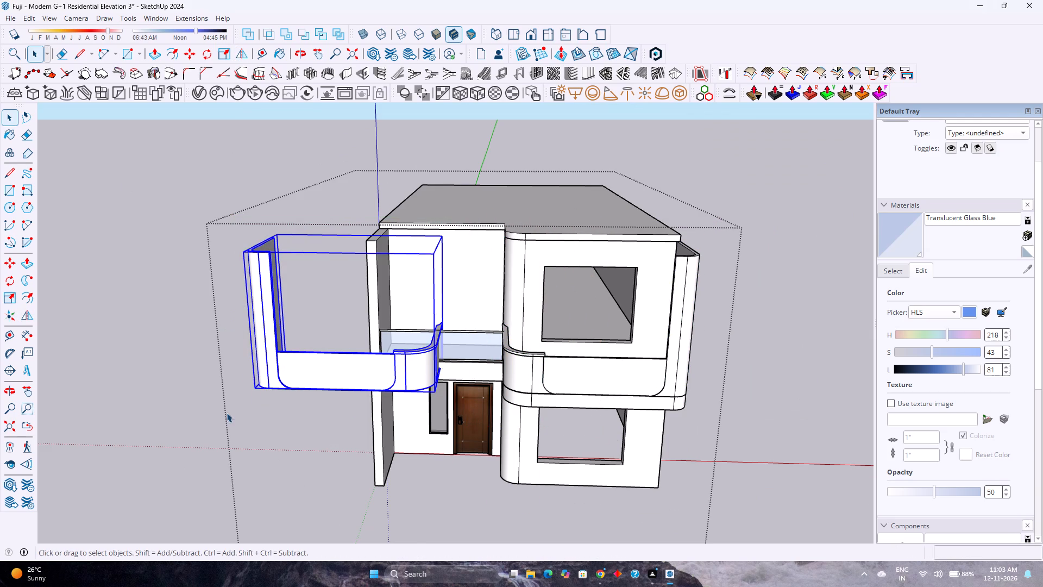
# Move the mirrored balcony group by its side wall's lower rear corner up onto the entrance-side wall at the roof's front corner.
pyautogui.moveTo(281, 396); pyautogui.dragTo(406, 501, button='middle')
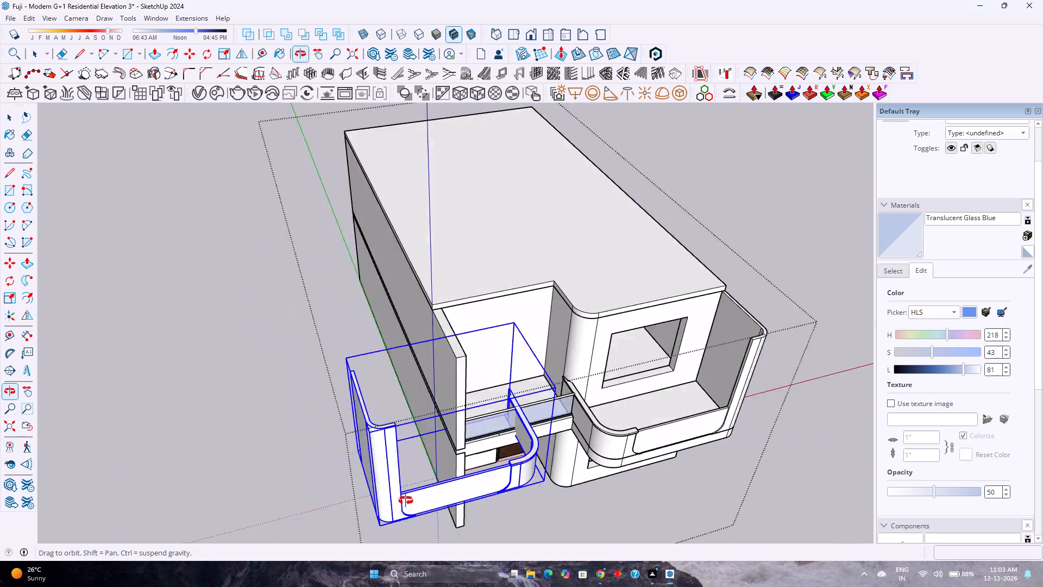
pyautogui.moveTo(406, 501); pyautogui.dragTo(708, 490, button='middle')
pyautogui.middleClick(708, 490)
pyautogui.press('m')
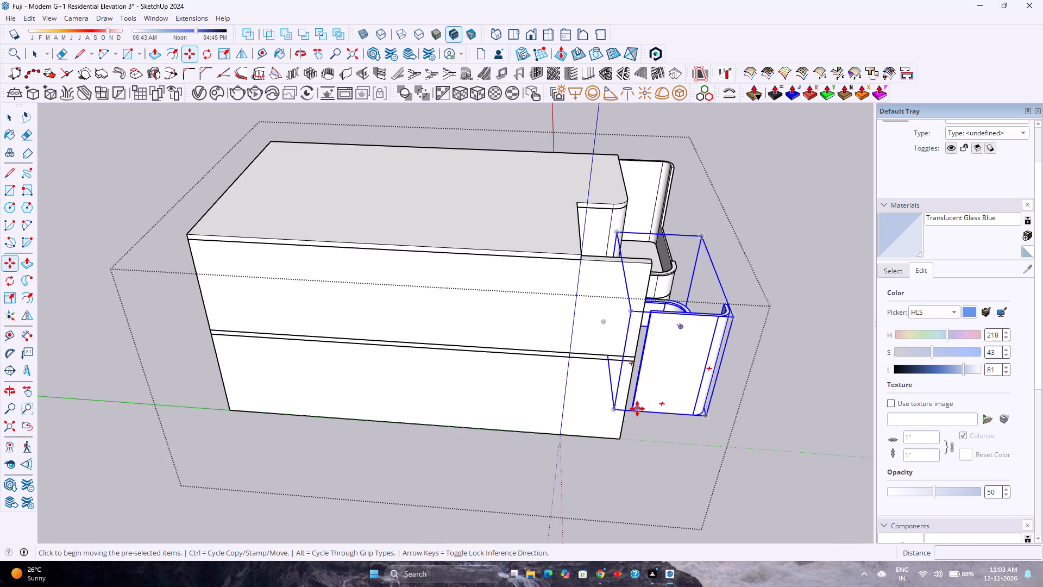
pyautogui.click(633, 412)
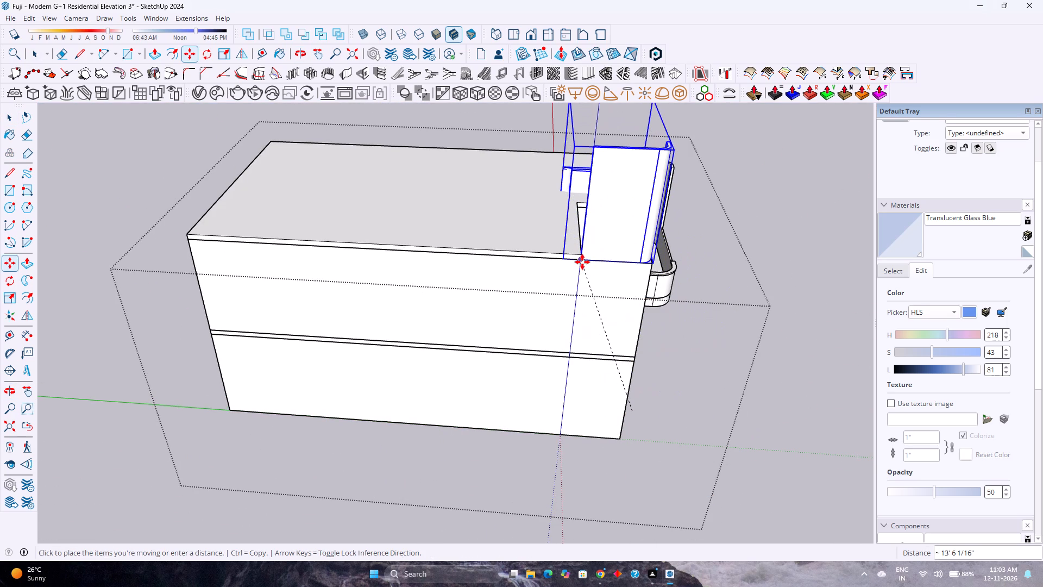
pyautogui.click(582, 262)
pyautogui.scroll(3, 633, 268)
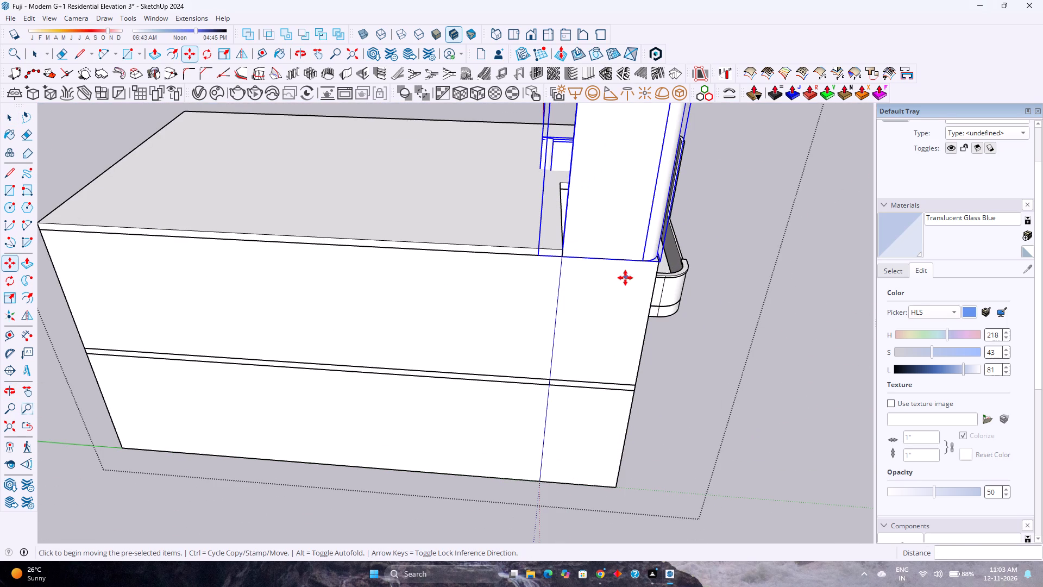
# Move the mirrored roof-level balcony group until the start of its side wall's rounded front corner meets the entrance-side wall's top front corner.
pyautogui.scroll(3, 624, 287)
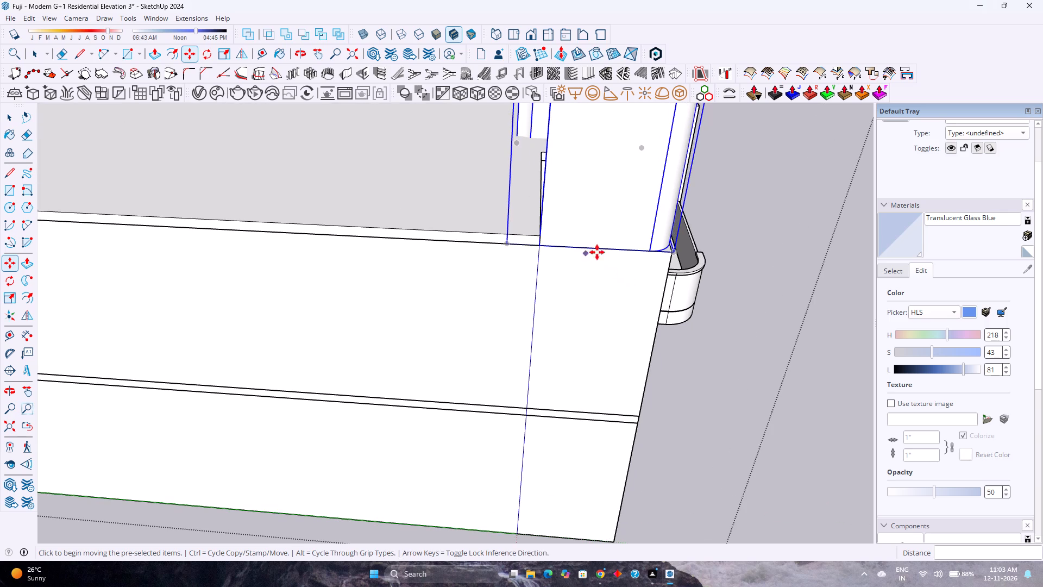
pyautogui.scroll(6, 659, 248)
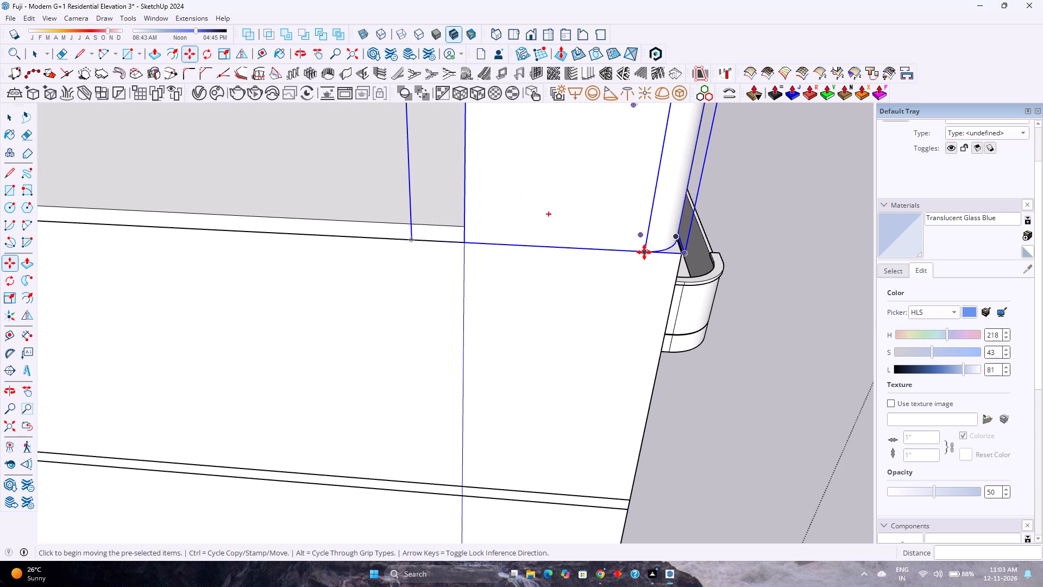
pyautogui.click(644, 252)
pyautogui.click(681, 253)
pyautogui.scroll(5, 685, 261)
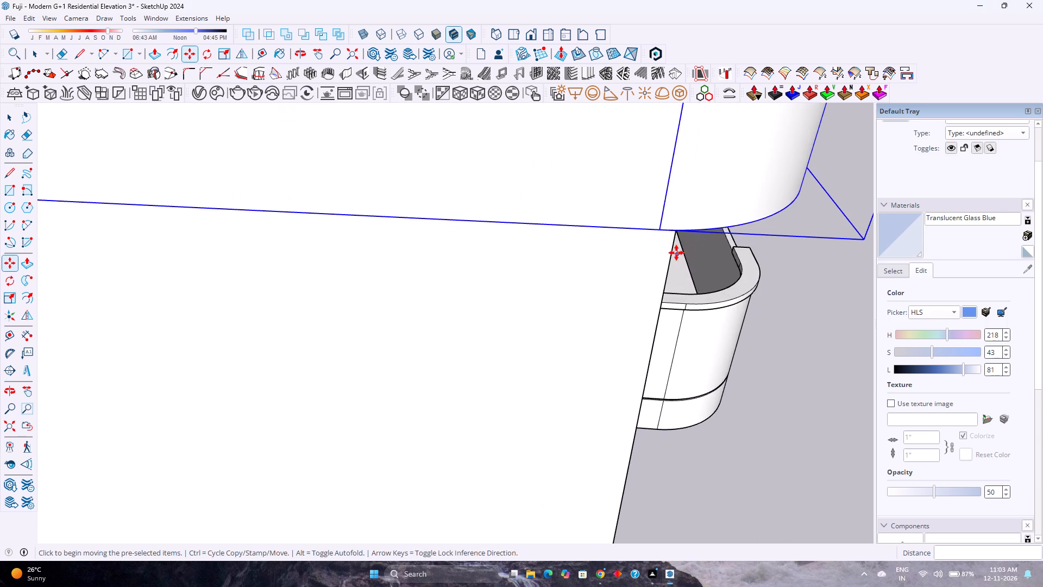
pyautogui.click(659, 229)
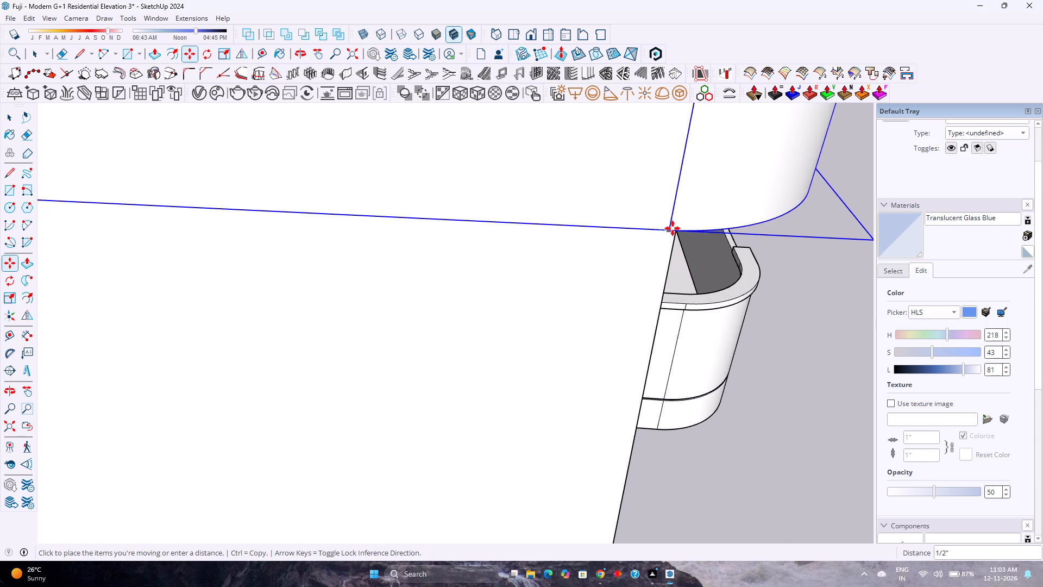
pyautogui.click(678, 228)
pyautogui.scroll(-10, 576, 287)
pyautogui.press('space')
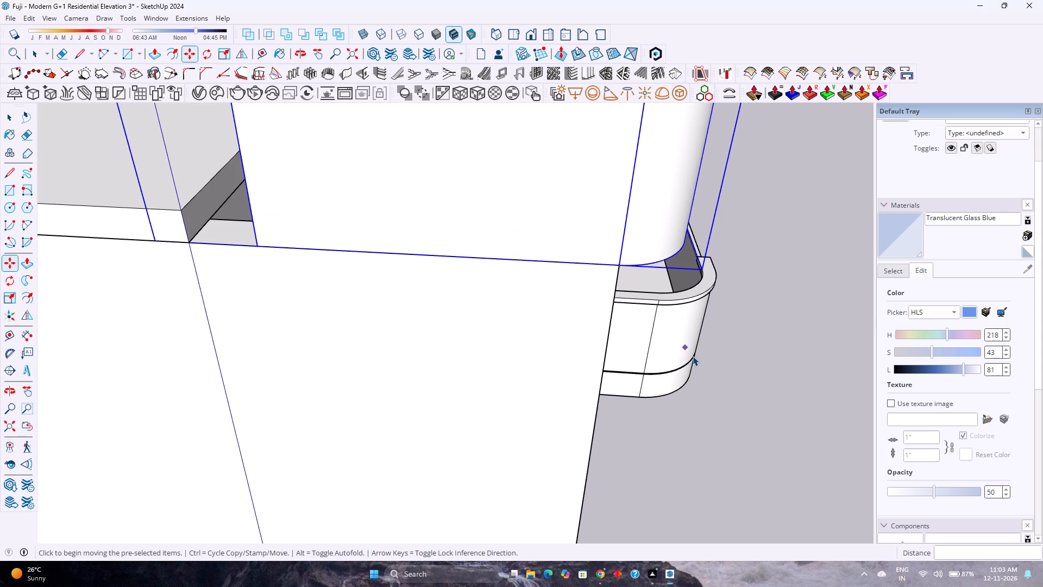
pyautogui.click(695, 360)
pyautogui.scroll(-4, 708, 369)
pyautogui.click(771, 322)
# Move the mirrored balcony group 6" straight up along the blue axis and clear the selection.
pyautogui.moveTo(772, 322); pyautogui.dragTo(540, 337, button='middle')
pyautogui.scroll(-5, 530, 330)
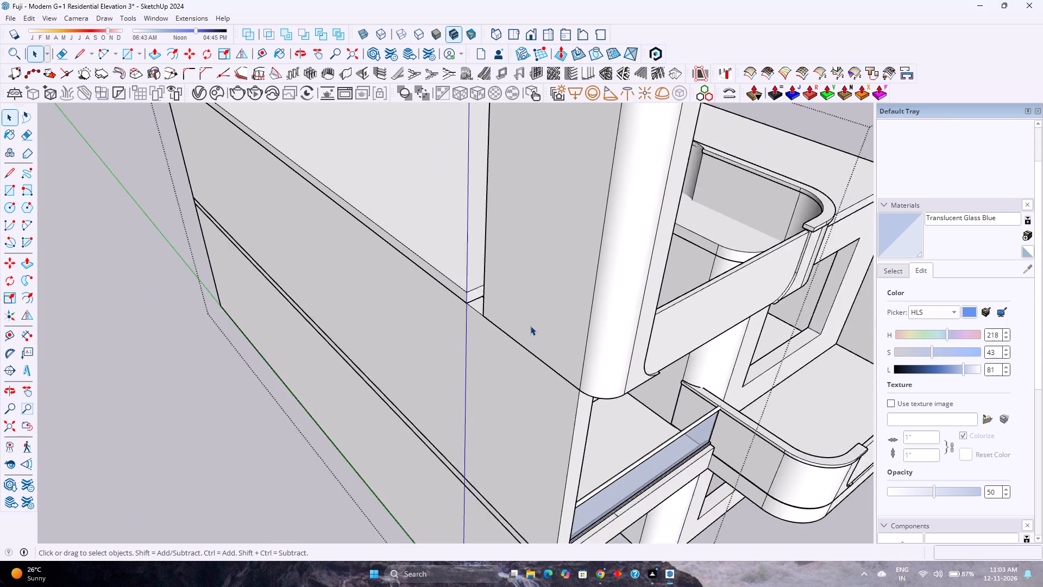
pyautogui.scroll(-8, 530, 326)
pyautogui.scroll(1, 602, 341)
pyautogui.moveTo(602, 341); pyautogui.dragTo(357, 325, button='middle')
pyautogui.scroll(-1, 357, 323)
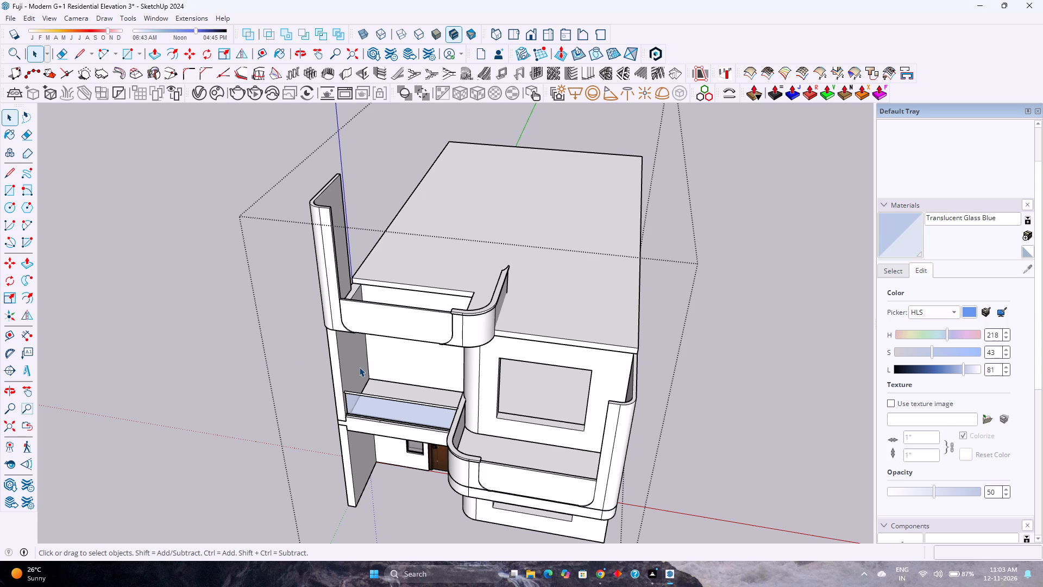
pyautogui.moveTo(510, 385); pyautogui.dragTo(509, 365, button='middle')
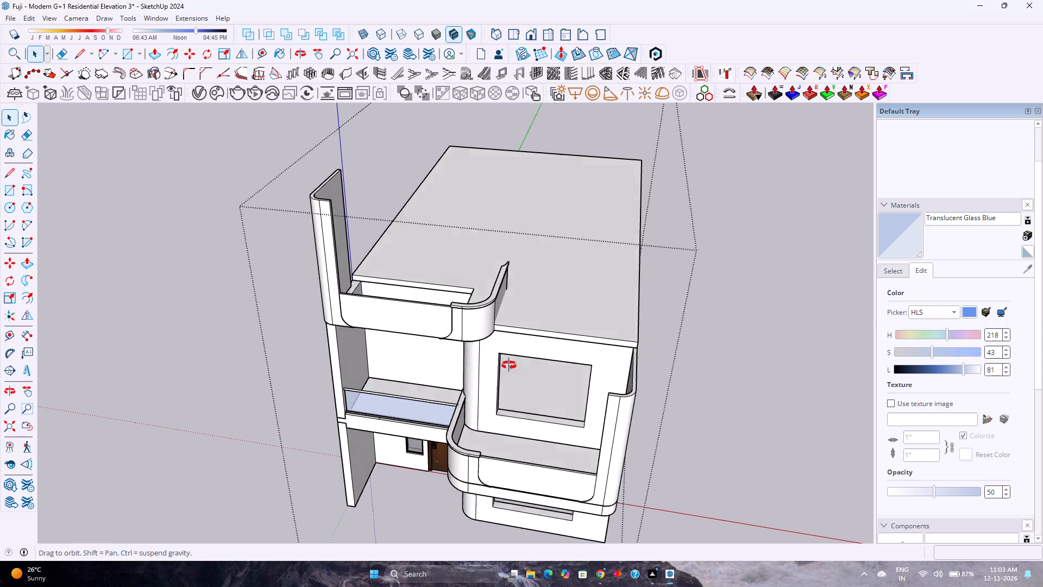
pyautogui.moveTo(509, 365); pyautogui.dragTo(409, 254, button='middle')
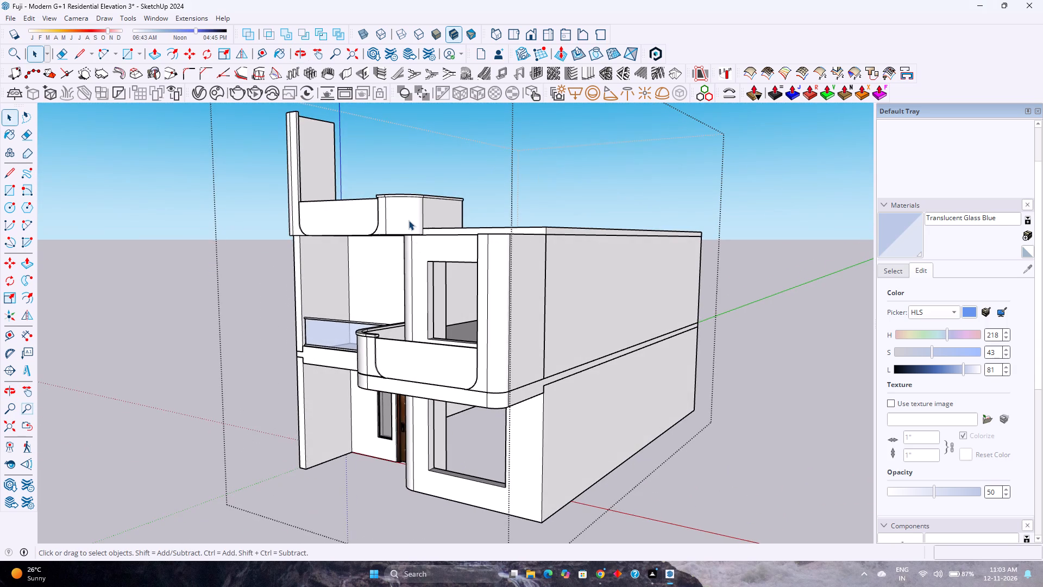
pyautogui.scroll(5, 409, 220)
pyautogui.click(409, 227)
pyautogui.scroll(9, 409, 228)
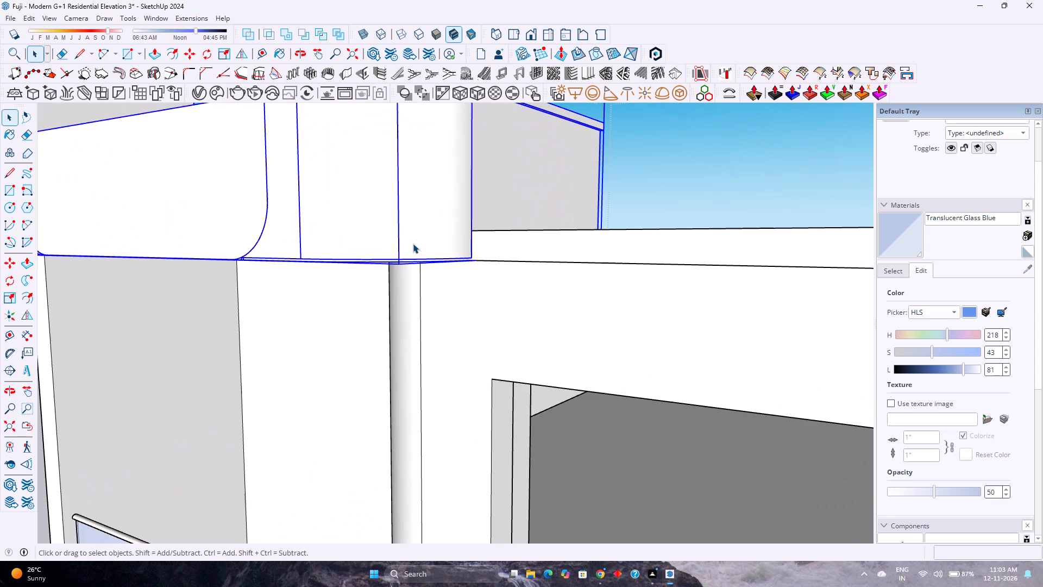
pyautogui.scroll(1, 413, 243)
pyautogui.press('m')
pyautogui.scroll(12, 459, 253)
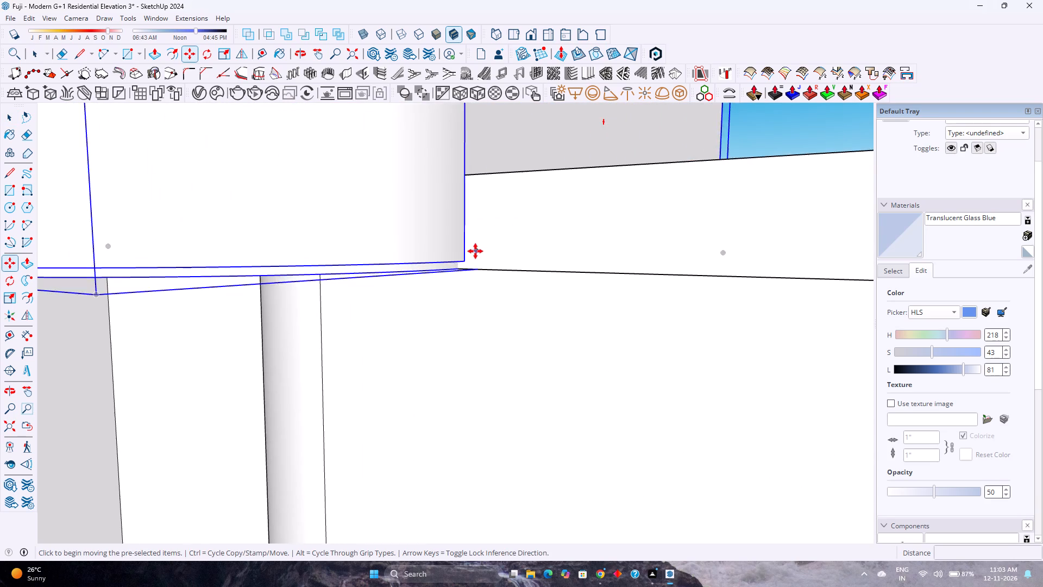
pyautogui.scroll(2, 475, 251)
pyautogui.scroll(-3, 455, 277)
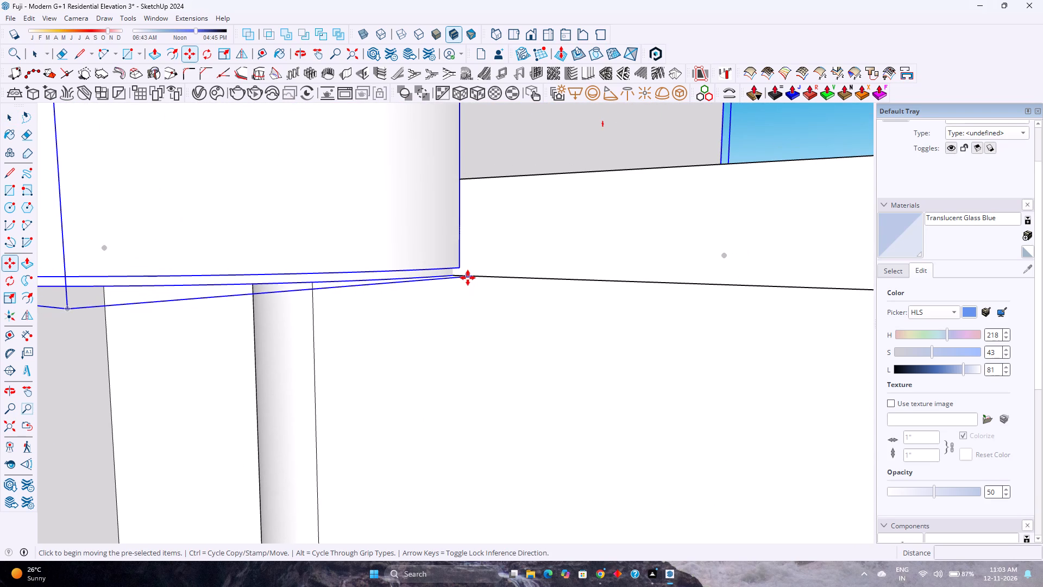
pyautogui.scroll(-7, 468, 278)
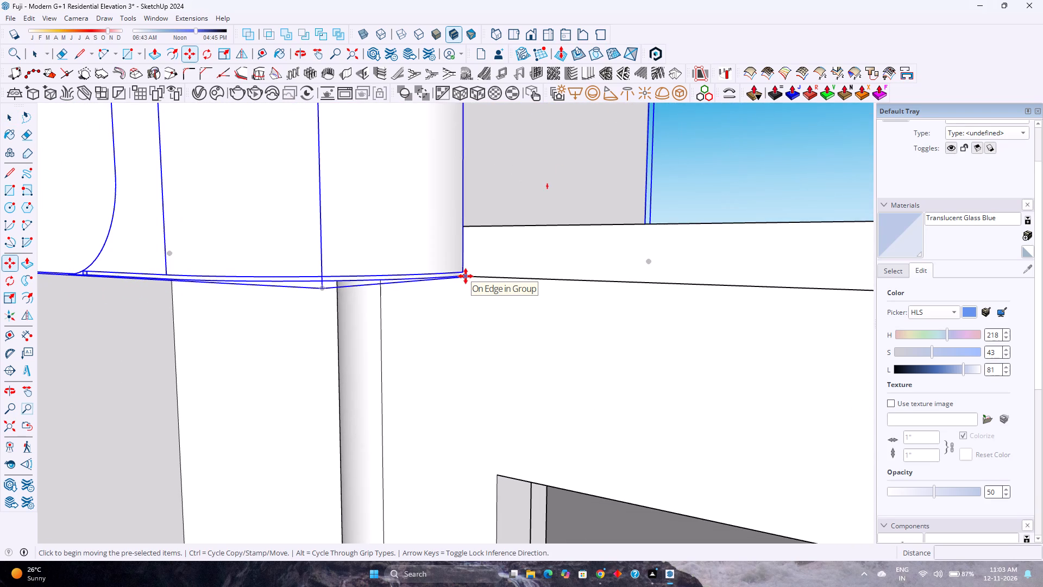
pyautogui.scroll(-3, 466, 276)
pyautogui.click(367, 286)
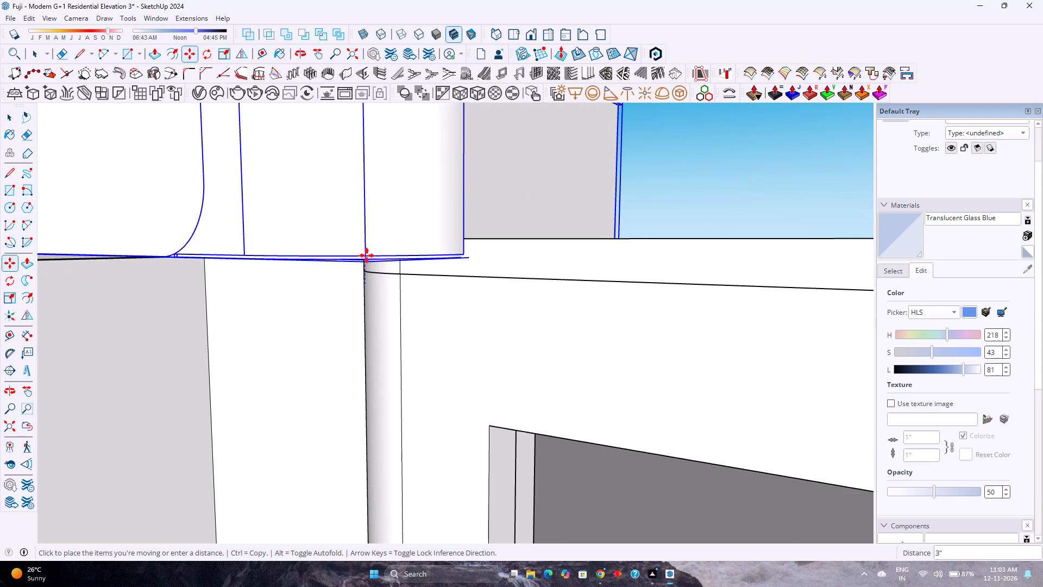
pyautogui.press('Up')
pyautogui.press('6')
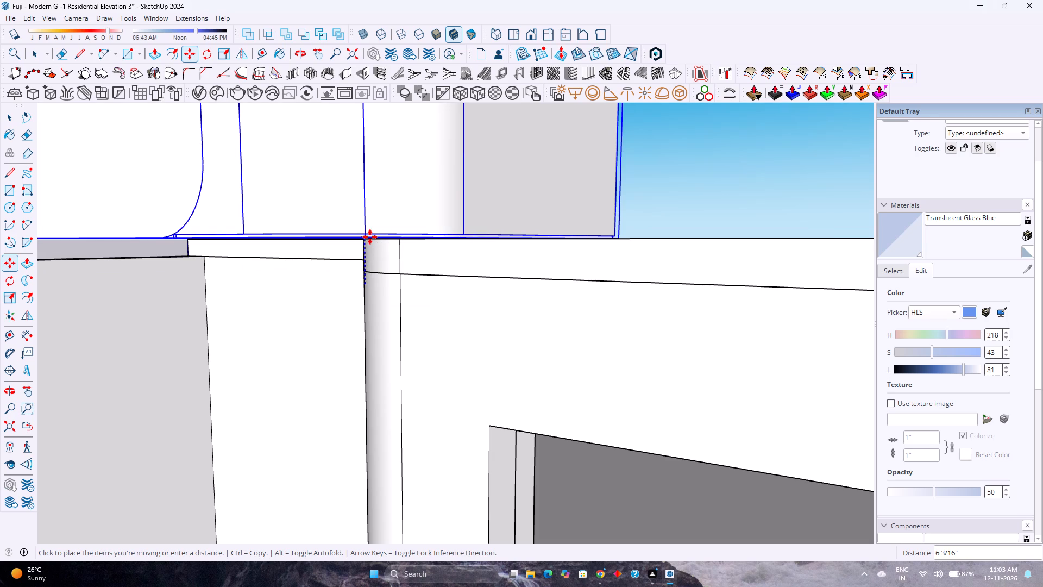
pyautogui.press('Return')
pyautogui.scroll(-4, 397, 251)
pyautogui.press('space')
pyautogui.scroll(-8, 397, 254)
pyautogui.moveTo(399, 255); pyautogui.dragTo(460, 288, button='middle')
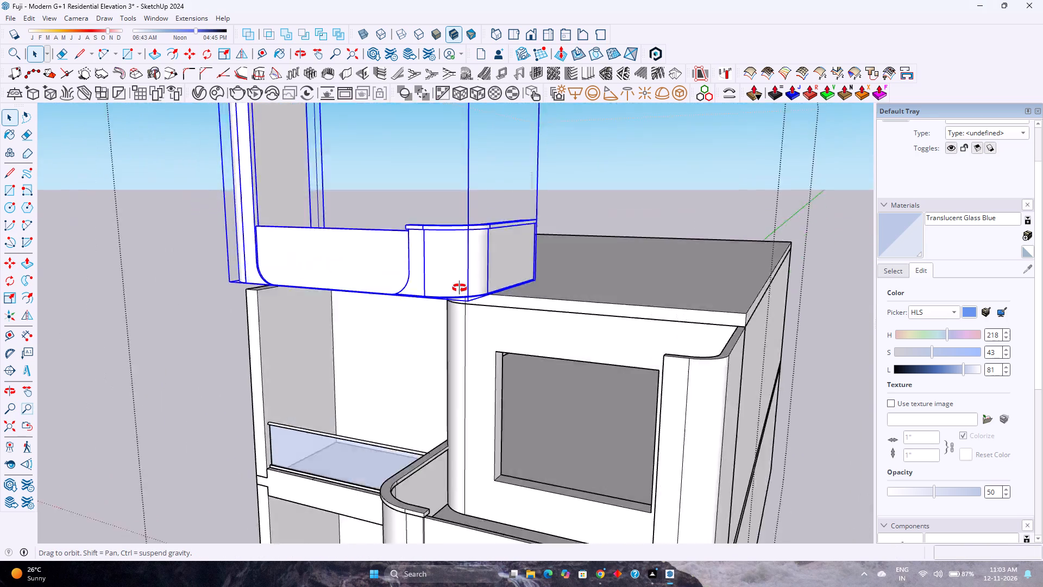
pyautogui.moveTo(460, 288); pyautogui.dragTo(526, 273, button='middle')
pyautogui.scroll(1, 525, 272)
pyautogui.scroll(-7, 524, 272)
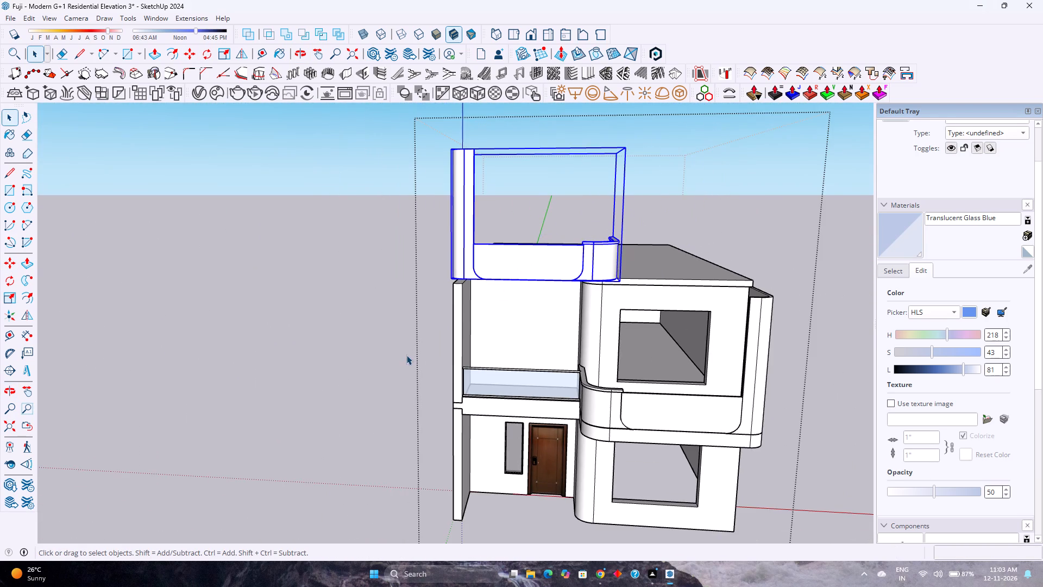
pyautogui.scroll(-1, 403, 353)
pyautogui.click(346, 361)
# Examine the raised balcony surround against the roof slab and entrance-side wall from the side, above and front.
pyautogui.moveTo(411, 346); pyautogui.dragTo(743, 492, button='middle')
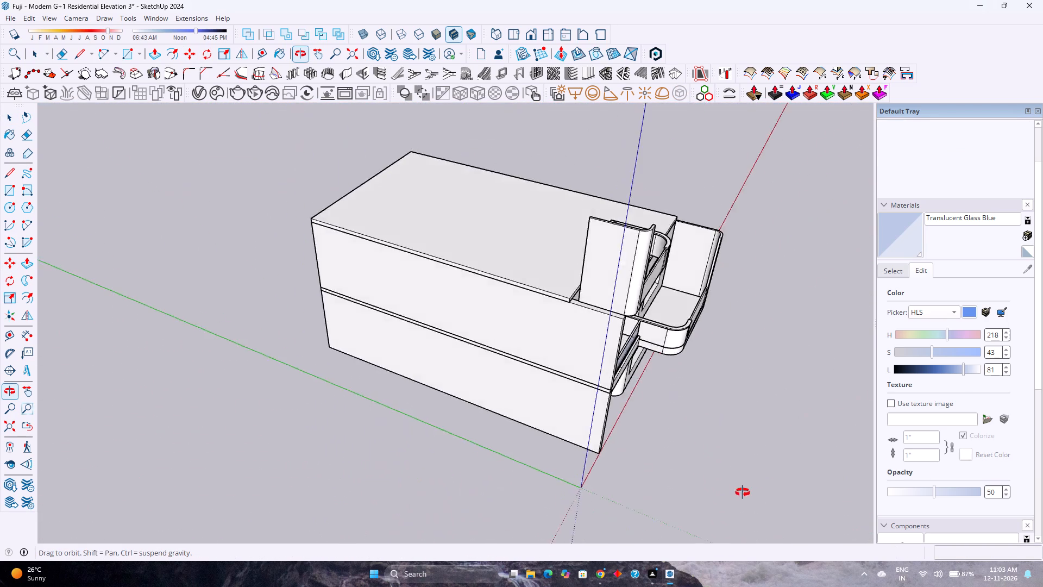
pyautogui.moveTo(743, 492); pyautogui.dragTo(367, 455, button='middle')
pyautogui.scroll(1, 632, 302)
pyautogui.moveTo(629, 301); pyautogui.dragTo(280, 483, button='middle')
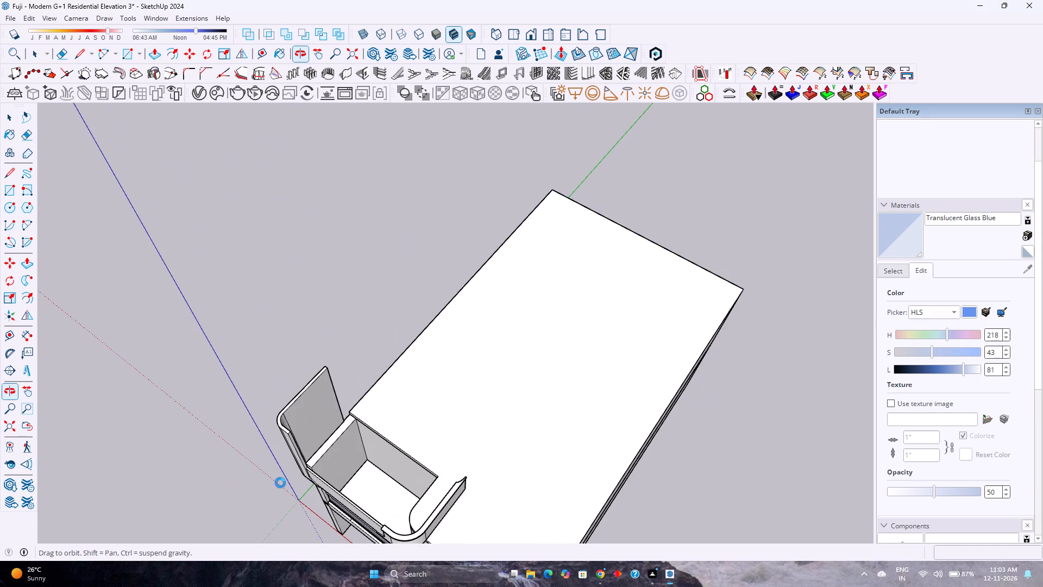
pyautogui.moveTo(280, 483); pyautogui.dragTo(279, 482, button='middle')
pyautogui.scroll(3, 289, 453)
pyautogui.scroll(-3, 385, 258)
pyautogui.moveTo(269, 358); pyautogui.dragTo(448, 268, button='middle')
pyautogui.scroll(-4, 468, 257)
pyautogui.click(628, 385)
pyautogui.moveTo(505, 394); pyautogui.dragTo(619, 241, button='middle')
pyautogui.scroll(3, 525, 297)
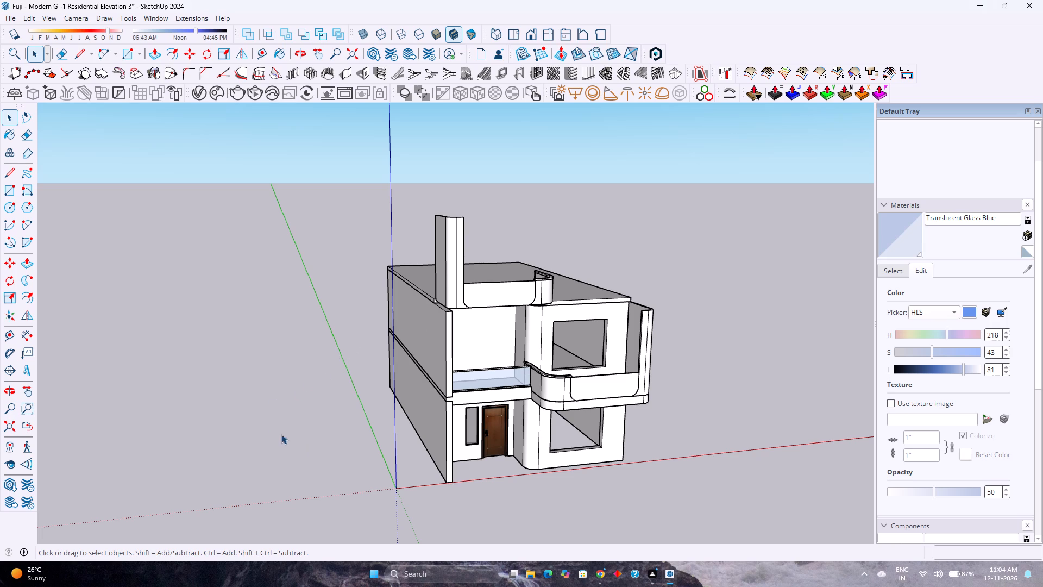
pyautogui.scroll(2, 457, 315)
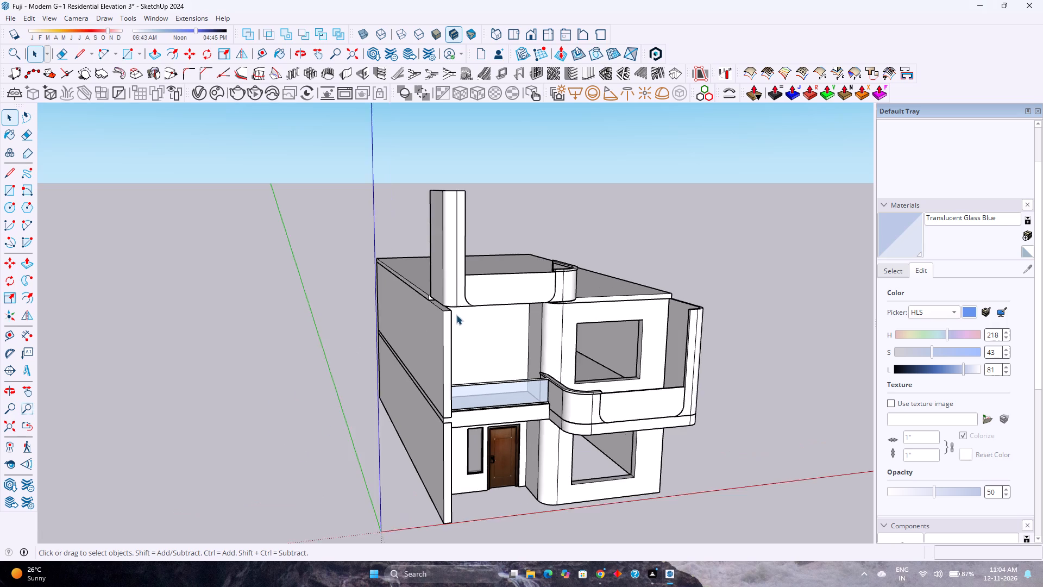
pyautogui.scroll(2, 456, 315)
pyautogui.moveTo(445, 302); pyautogui.dragTo(437, 403, button='middle')
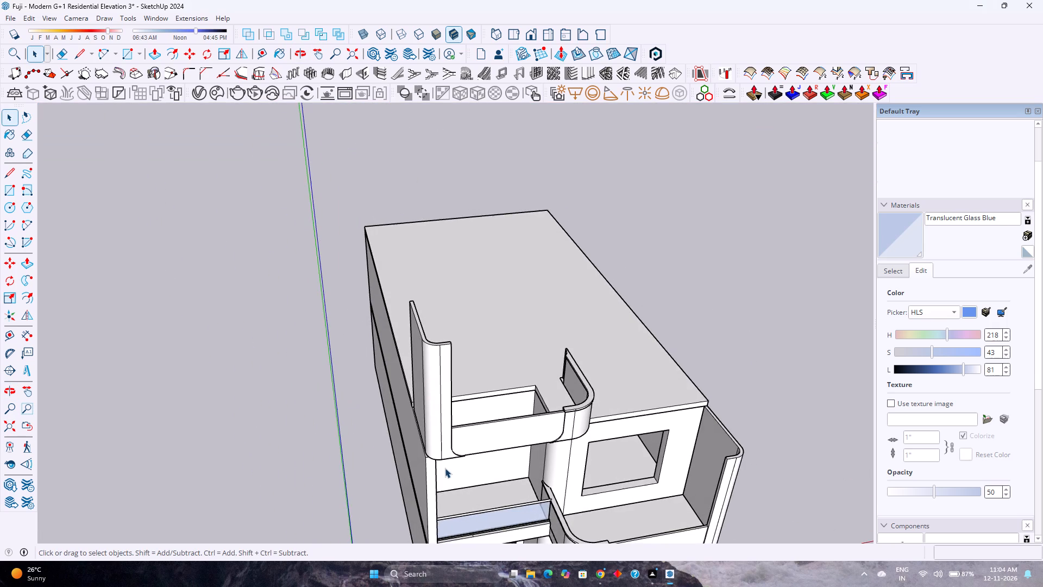
pyautogui.scroll(5, 445, 468)
pyautogui.moveTo(406, 458); pyautogui.dragTo(543, 427, button='middle')
pyautogui.scroll(4, 507, 412)
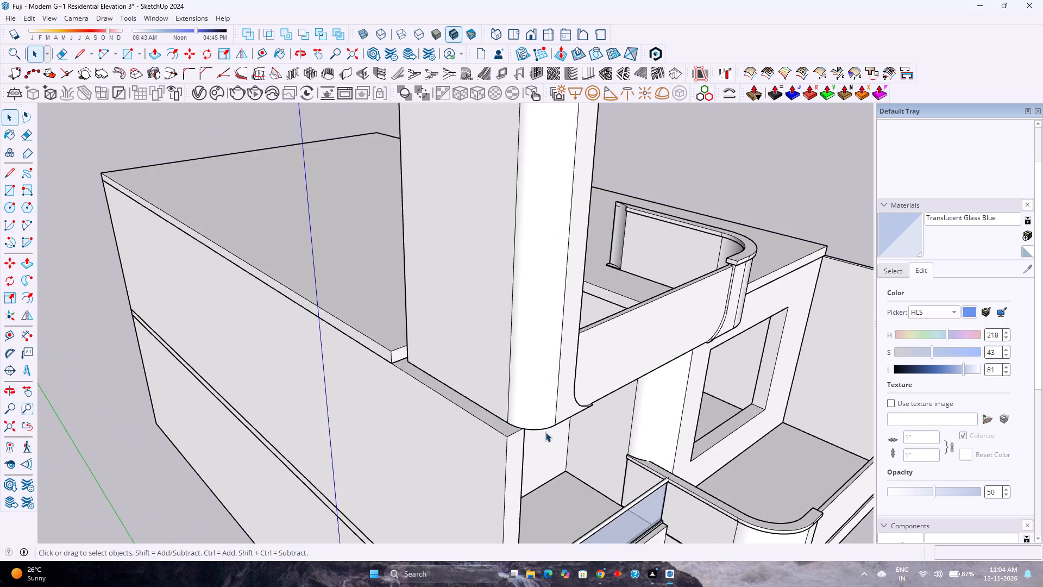
pyautogui.scroll(1, 545, 432)
pyautogui.moveTo(548, 436); pyautogui.dragTo(386, 449, button='middle')
pyautogui.middleClick(385, 449)
pyautogui.scroll(-11, 382, 446)
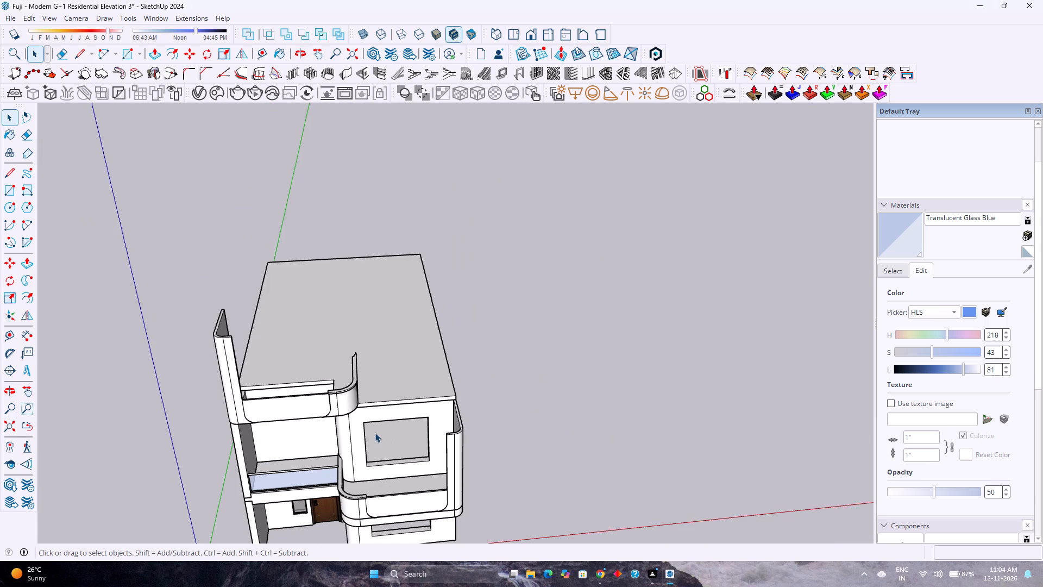
pyautogui.click(594, 418)
pyautogui.moveTo(445, 467); pyautogui.dragTo(471, 351, button='middle')
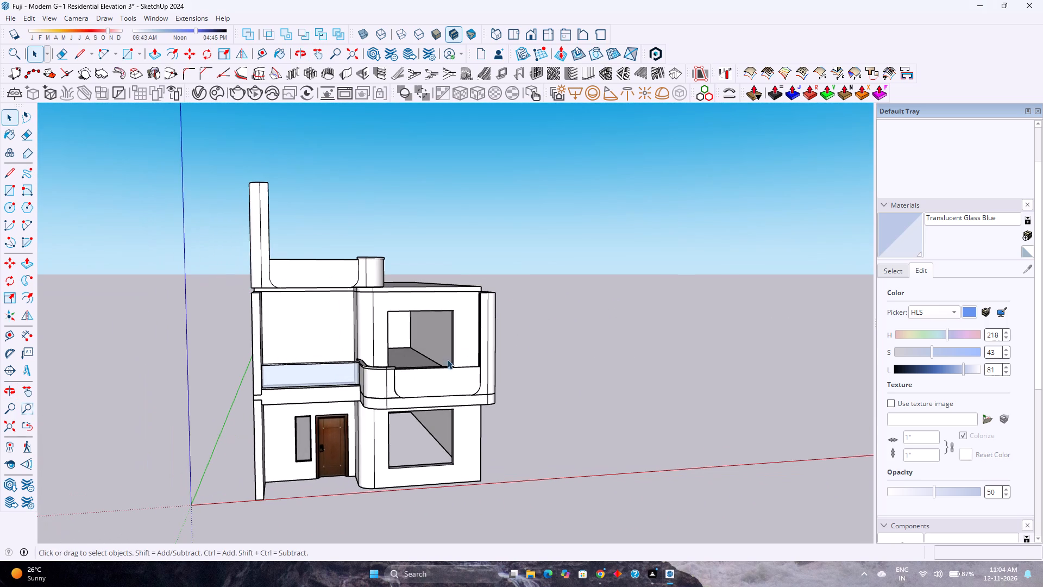
pyautogui.scroll(3, 434, 361)
pyautogui.click(335, 335)
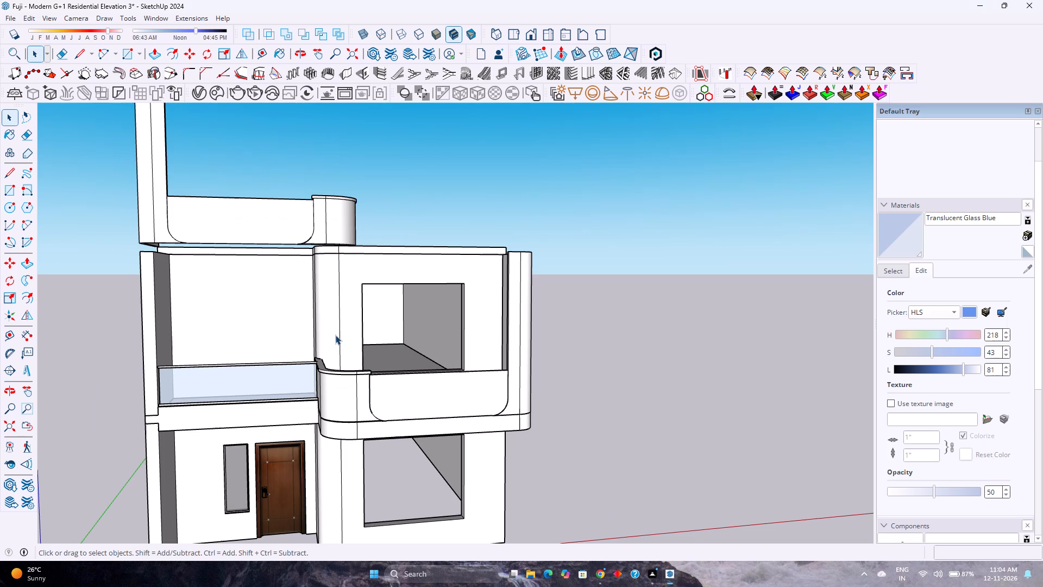
pyautogui.click(646, 390)
pyautogui.scroll(-2, 605, 367)
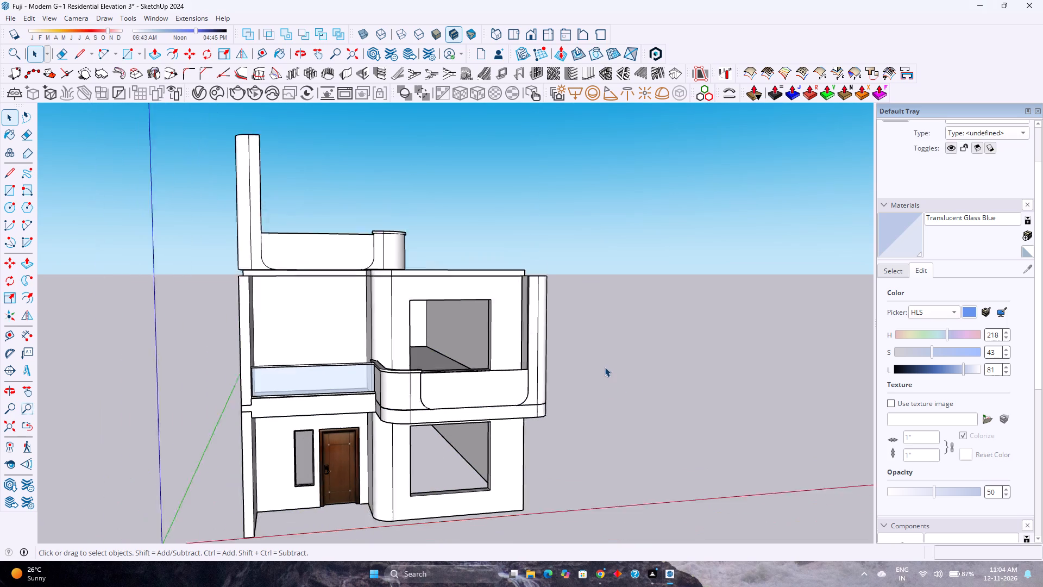
pyautogui.scroll(-2, 605, 367)
pyautogui.moveTo(609, 376); pyautogui.dragTo(437, 378, button='middle')
# Save the model.
pyautogui.hotkey('ctrl', 's')
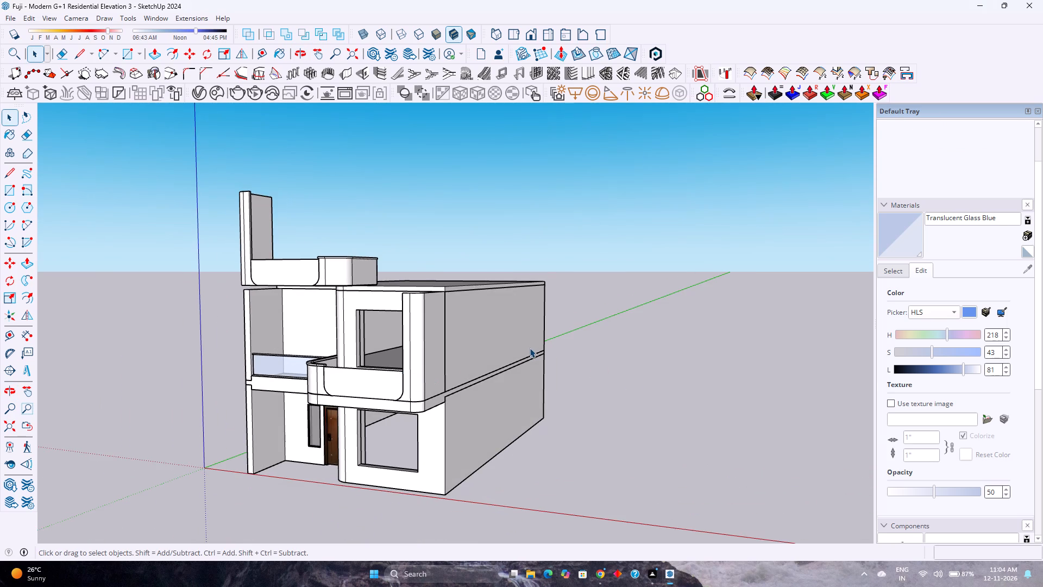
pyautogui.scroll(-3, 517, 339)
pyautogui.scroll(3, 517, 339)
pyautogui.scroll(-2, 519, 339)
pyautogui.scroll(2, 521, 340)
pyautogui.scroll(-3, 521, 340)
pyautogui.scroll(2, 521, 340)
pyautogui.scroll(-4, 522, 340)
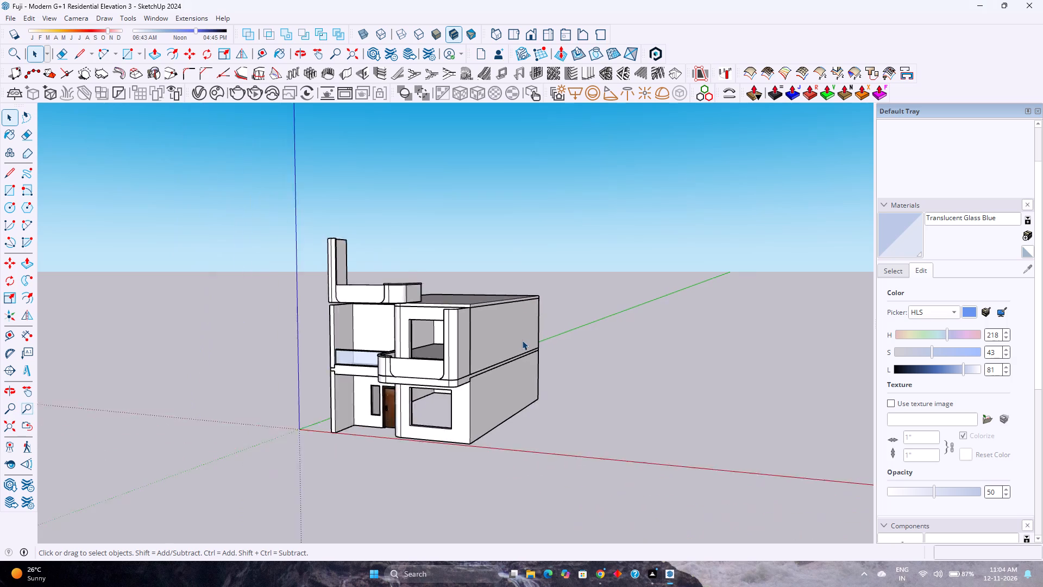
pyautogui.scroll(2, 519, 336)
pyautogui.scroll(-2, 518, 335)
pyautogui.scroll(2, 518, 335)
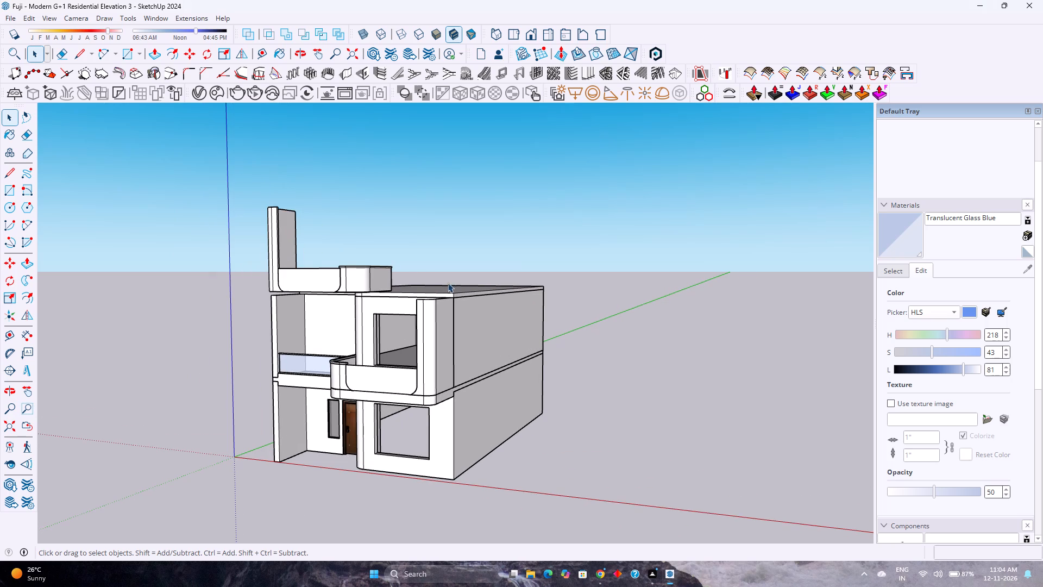
# Examine the gap between the raised balcony surround, the entrance-side wall and the roof slab from below and above.
pyautogui.scroll(3, 382, 321)
pyautogui.scroll(5, 356, 284)
pyautogui.moveTo(323, 278); pyautogui.dragTo(448, 231, button='middle')
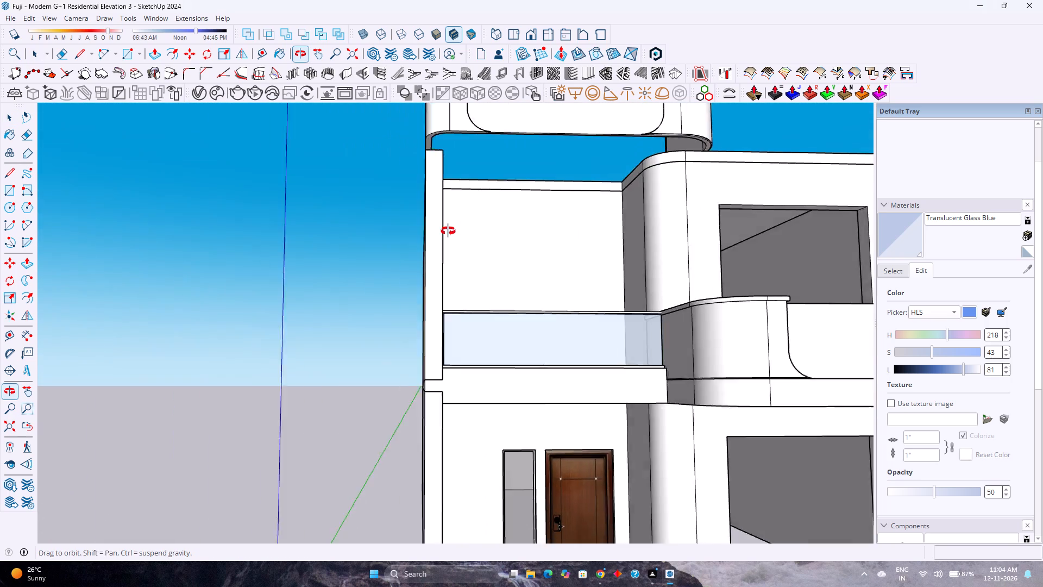
pyautogui.moveTo(448, 231); pyautogui.dragTo(394, 414, button='middle')
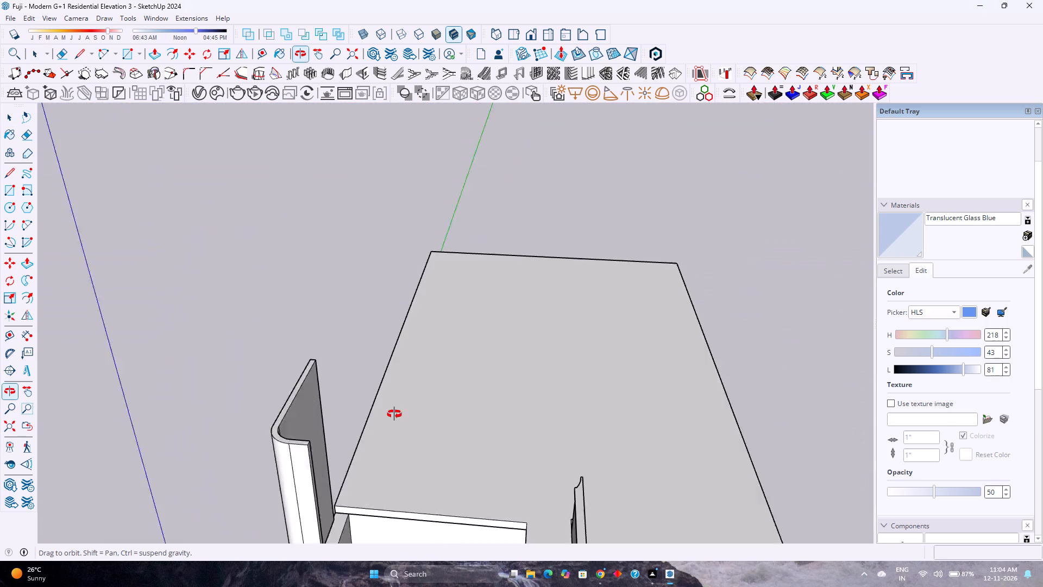
pyautogui.moveTo(394, 414); pyautogui.dragTo(355, 349, button='middle')
pyautogui.scroll(-4, 359, 346)
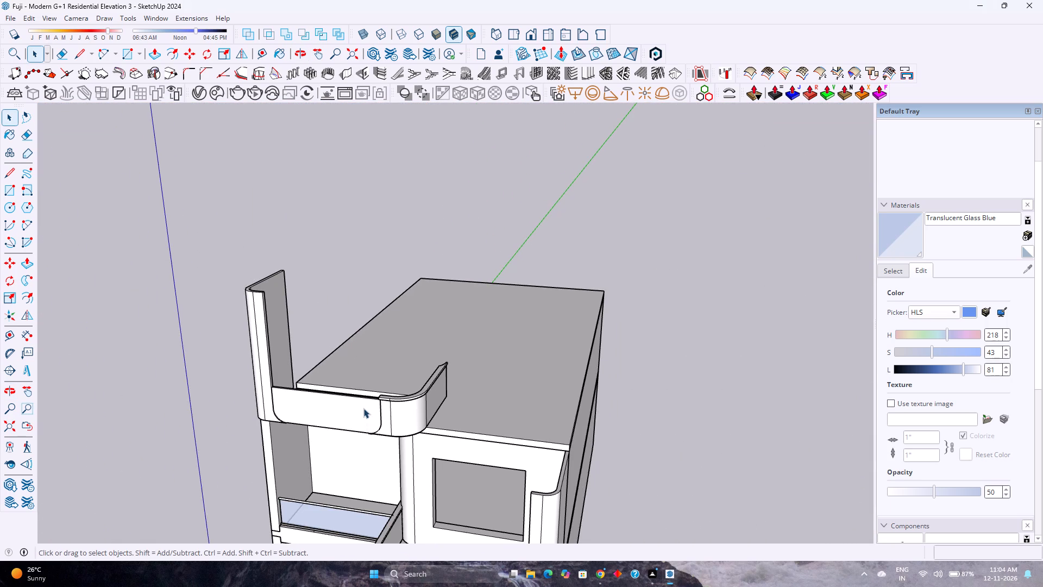
pyautogui.scroll(-1, 363, 408)
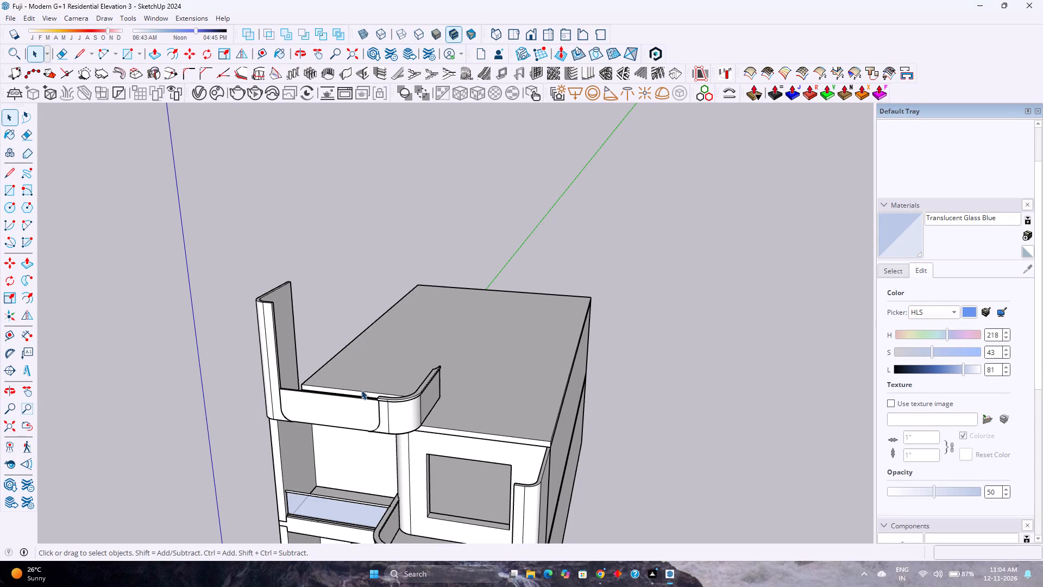
# Examine how the raised balcony surround sits against the roof slab and entrance-side wall from the front, below and above.
pyautogui.moveTo(383, 422); pyautogui.dragTo(437, 327, button='middle')
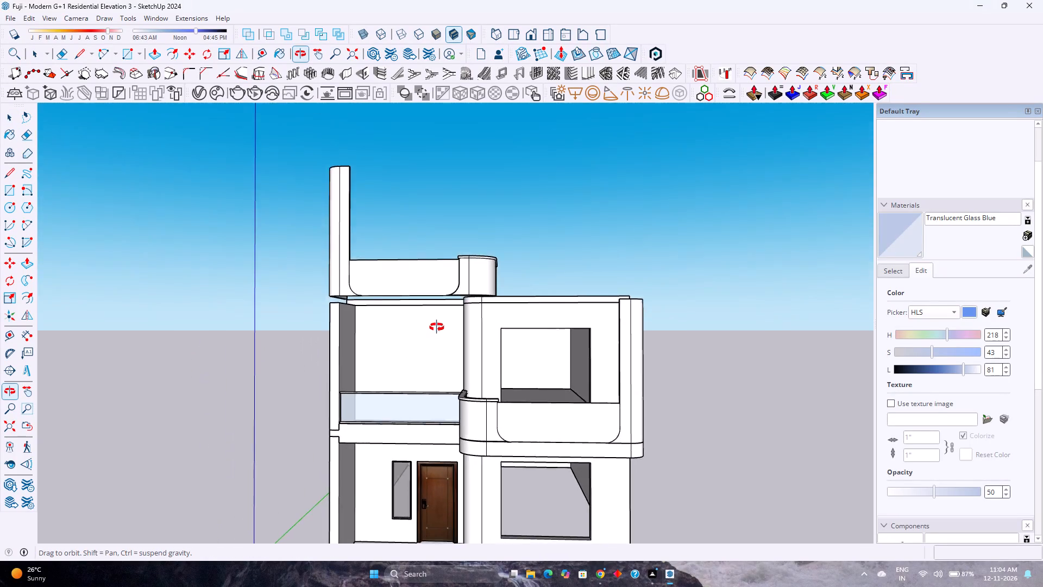
pyautogui.moveTo(437, 327); pyautogui.dragTo(441, 296, button='middle')
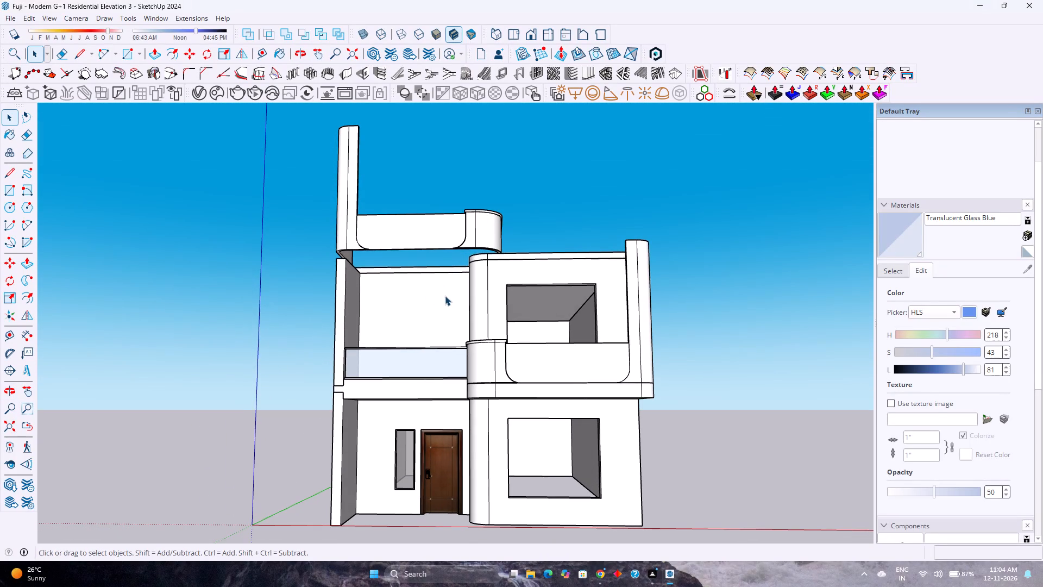
pyautogui.scroll(4, 481, 278)
pyautogui.moveTo(481, 288); pyautogui.dragTo(493, 239, button='middle')
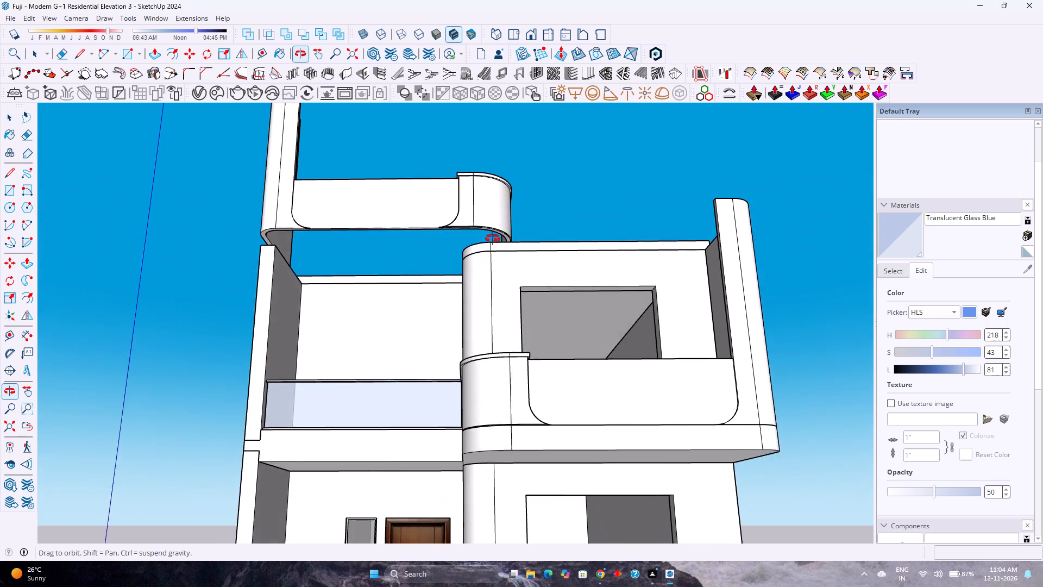
pyautogui.moveTo(493, 239); pyautogui.dragTo(127, 572, button='middle')
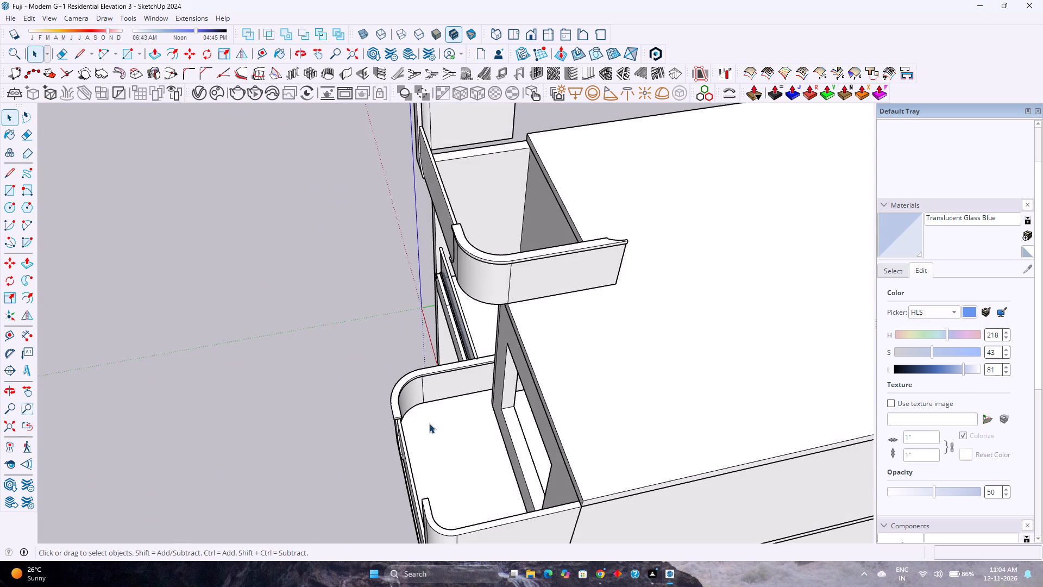
pyautogui.moveTo(429, 423); pyautogui.dragTo(355, 400, button='middle')
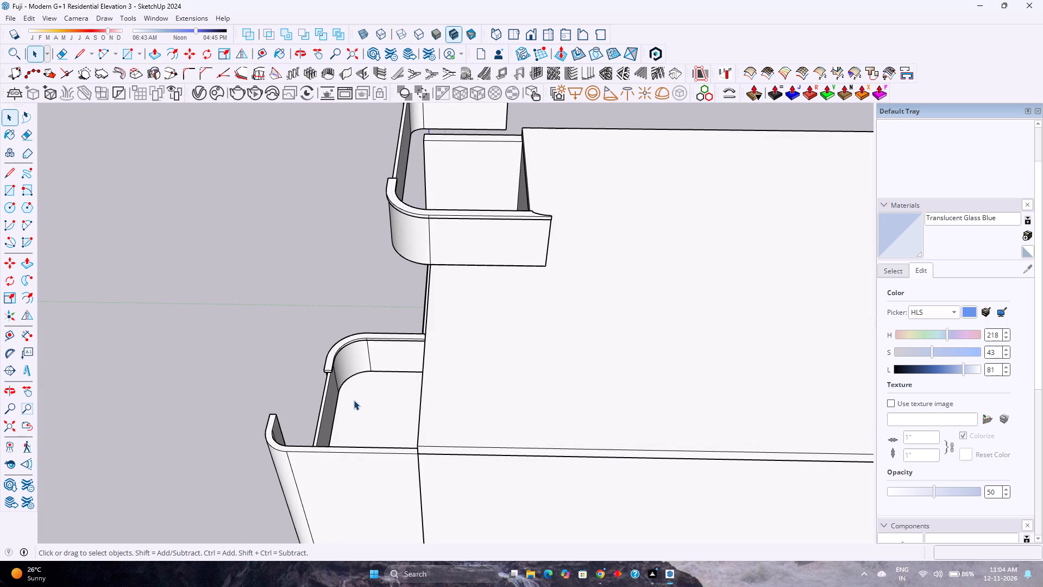
pyautogui.scroll(2, 488, 307)
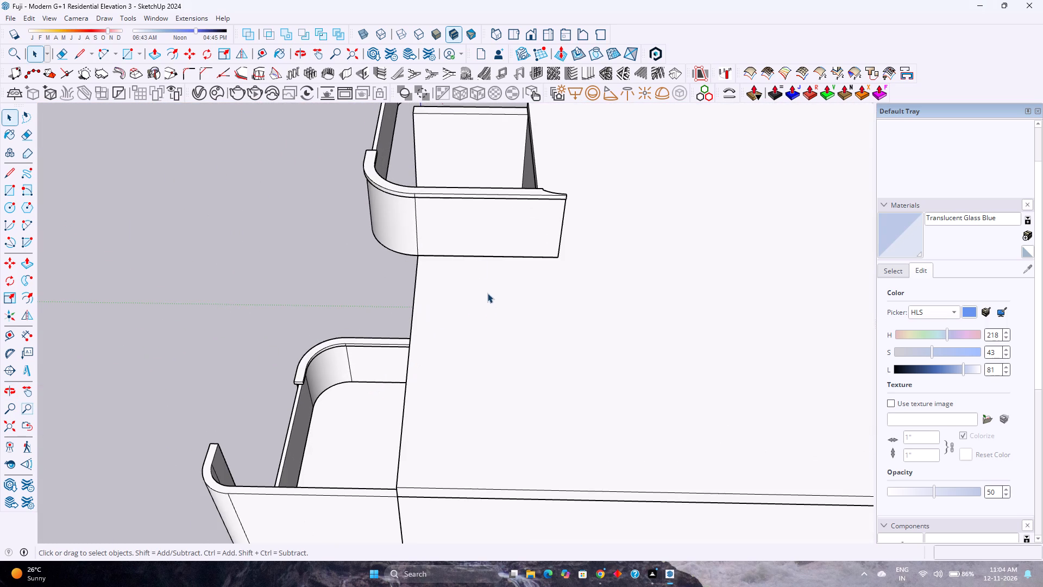
# Open the outer group and move the mirrored balcony surround about 3' 2" along the green axis, aligned to the roof opening's curved corner edge.
pyautogui.click(451, 220)
pyautogui.scroll(3, 450, 223)
pyautogui.click(450, 223)
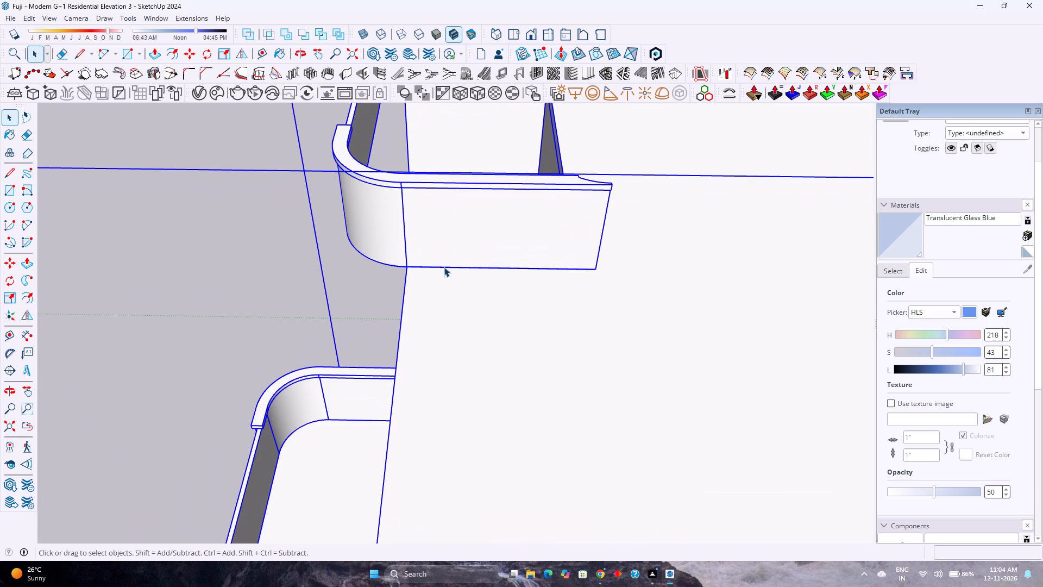
pyautogui.scroll(-4, 444, 268)
pyautogui.doubleClick(452, 258)
pyautogui.click(457, 255)
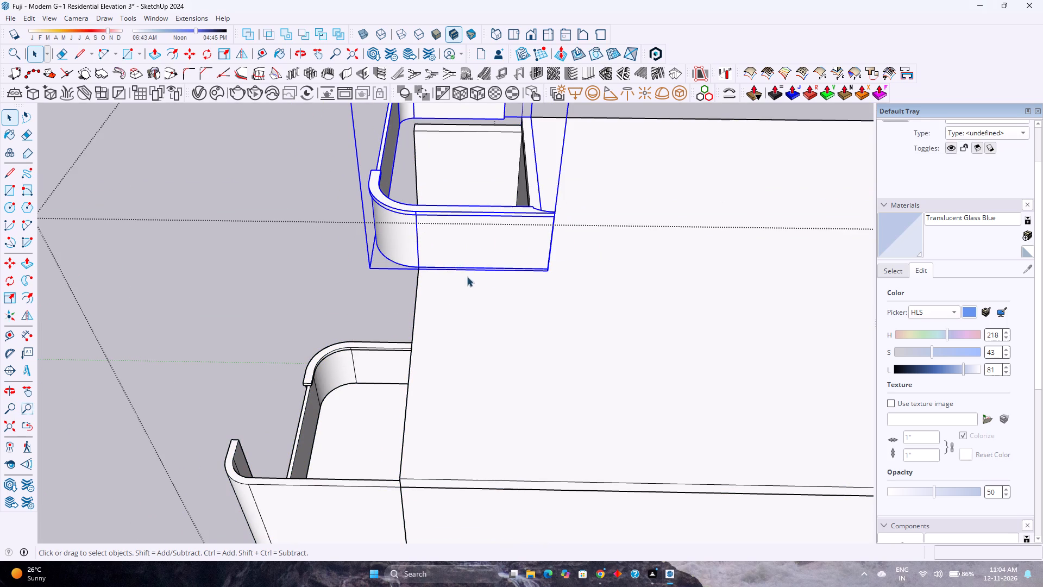
pyautogui.moveTo(368, 323); pyautogui.dragTo(442, 439, button='middle')
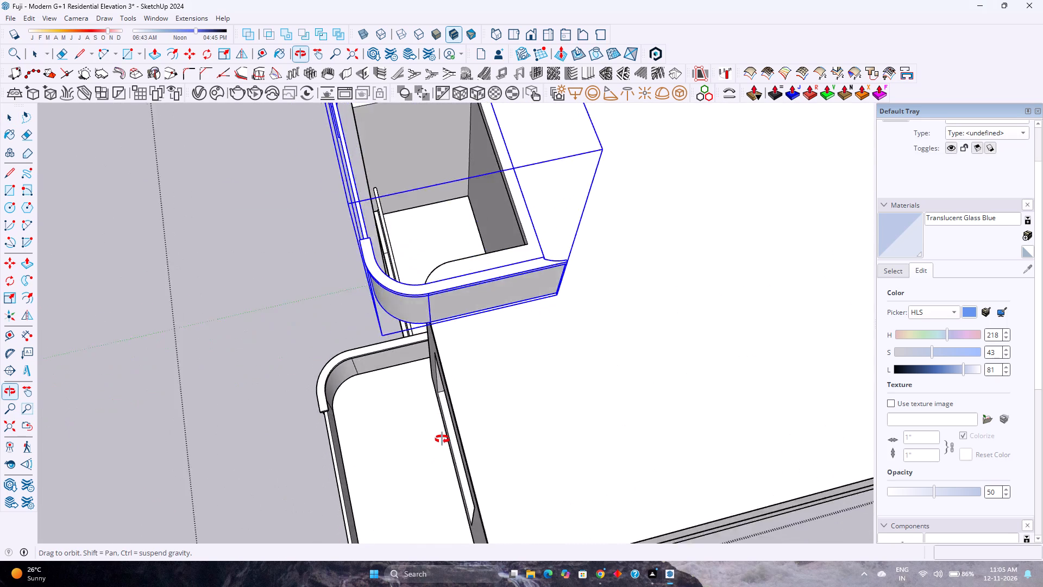
pyautogui.moveTo(442, 439); pyautogui.dragTo(430, 530, button='middle')
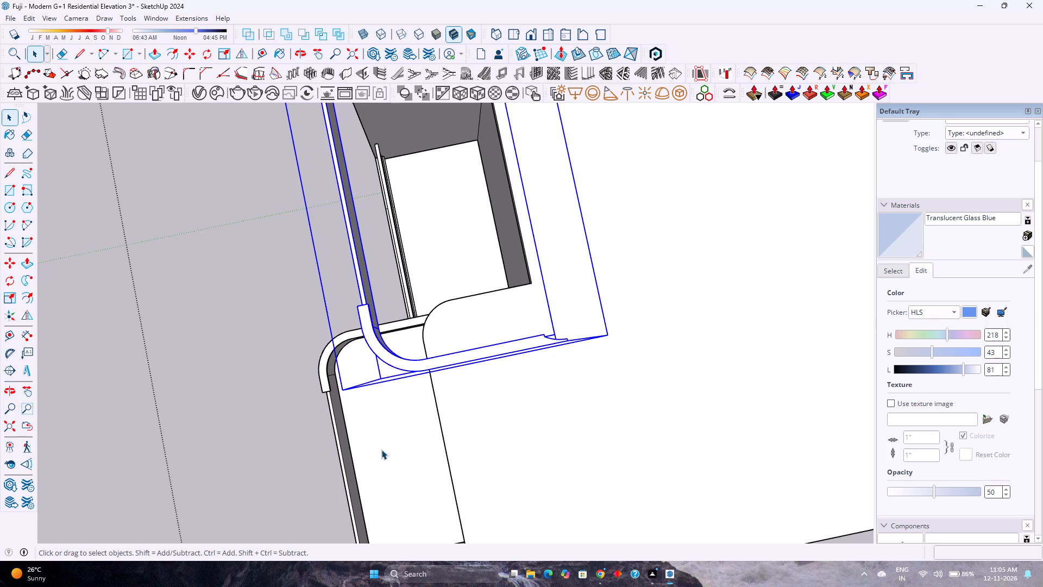
pyautogui.moveTo(386, 449); pyautogui.dragTo(419, 492, button='middle')
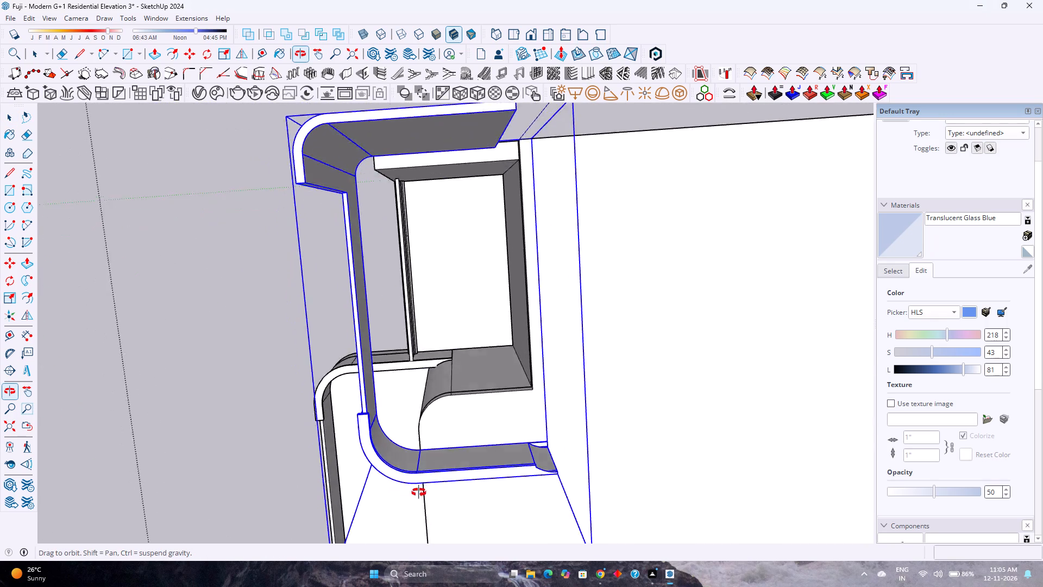
pyautogui.moveTo(419, 492); pyautogui.dragTo(419, 483, button='middle')
pyautogui.scroll(2, 424, 451)
pyautogui.moveTo(424, 451); pyautogui.dragTo(500, 453, button='middle')
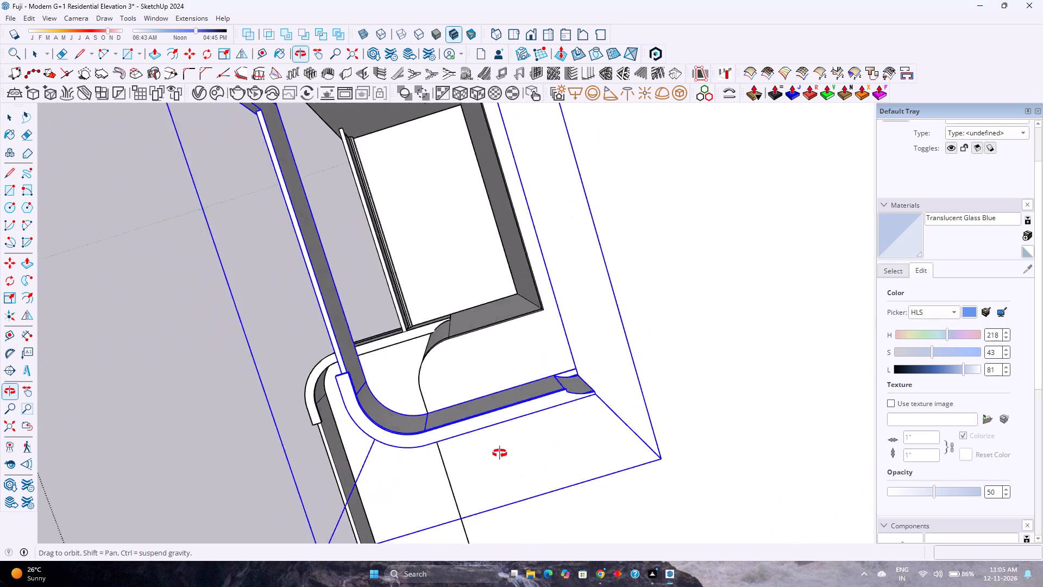
pyautogui.moveTo(500, 453); pyautogui.dragTo(360, 448, button='middle')
pyautogui.middleClick(360, 448)
pyautogui.moveTo(346, 443); pyautogui.dragTo(788, 454, button='middle')
pyautogui.moveTo(678, 456); pyautogui.dragTo(282, 399, button='middle')
pyautogui.middleClick(282, 399)
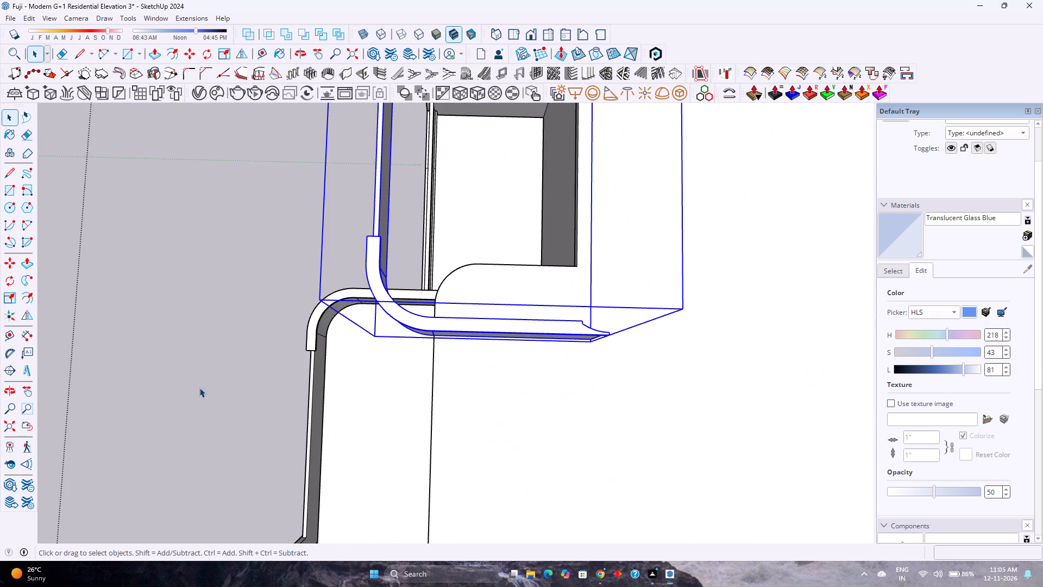
pyautogui.moveTo(205, 388); pyautogui.dragTo(932, 384, button='middle')
pyautogui.middleClick(934, 383)
pyautogui.moveTo(435, 383); pyautogui.dragTo(520, 307, button='middle')
pyautogui.scroll(1, 358, 246)
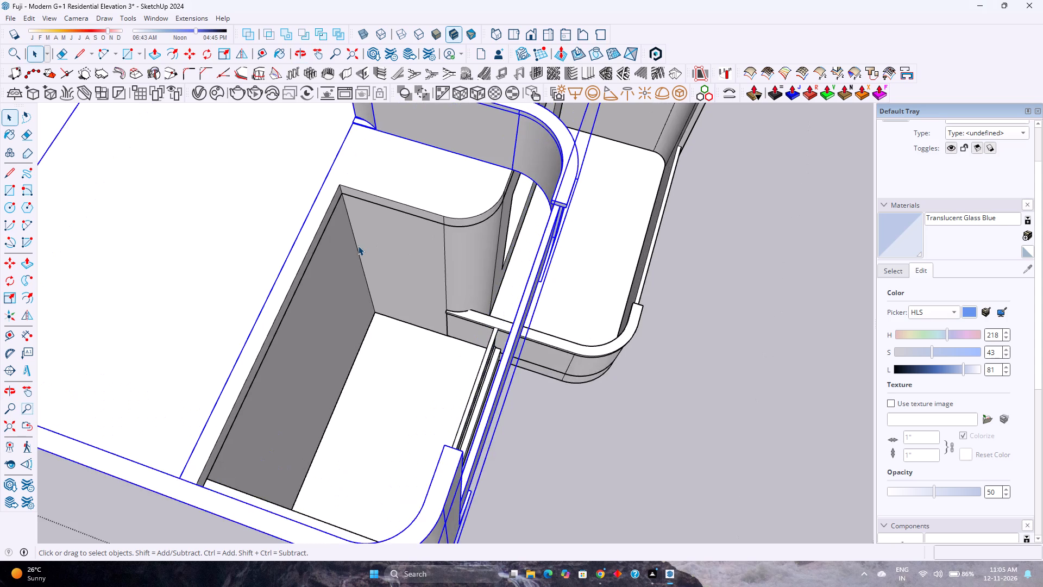
pyautogui.scroll(3, 339, 244)
pyautogui.keyDown('shift'); pyautogui.moveTo(355, 220); pyautogui.dragTo(365, 280, button='middle'); pyautogui.keyUp('shift')
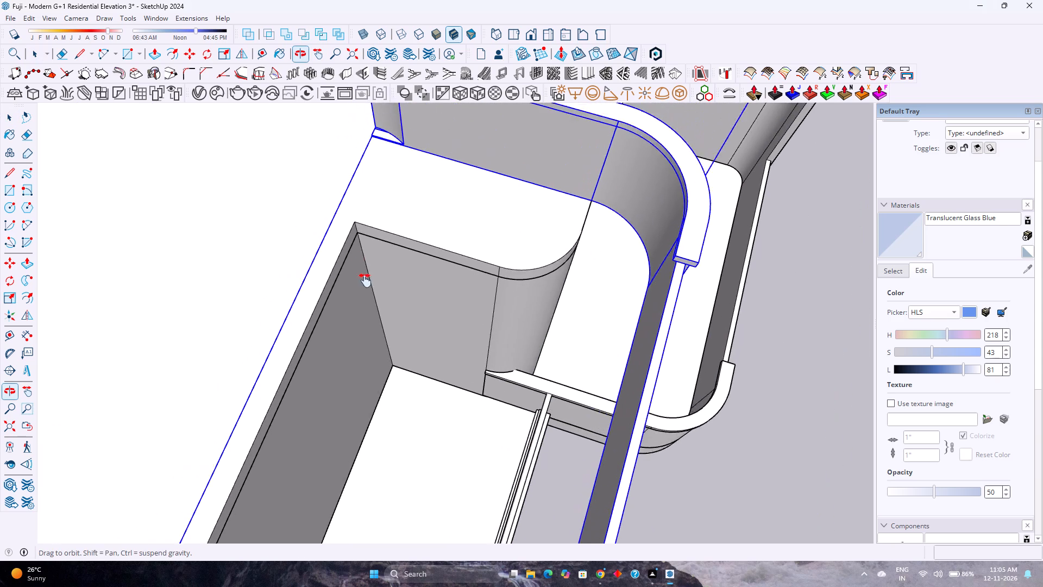
pyautogui.keyDown('shift'); pyautogui.moveTo(365, 280); pyautogui.dragTo(359, 363, button='middle'); pyautogui.keyUp('shift')
pyautogui.press('m')
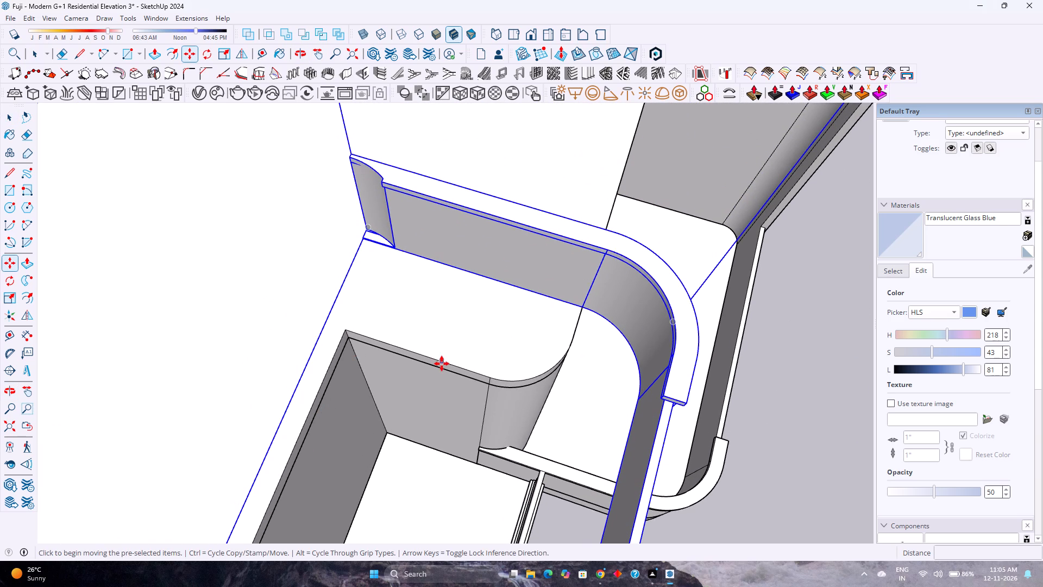
pyautogui.scroll(4, 412, 247)
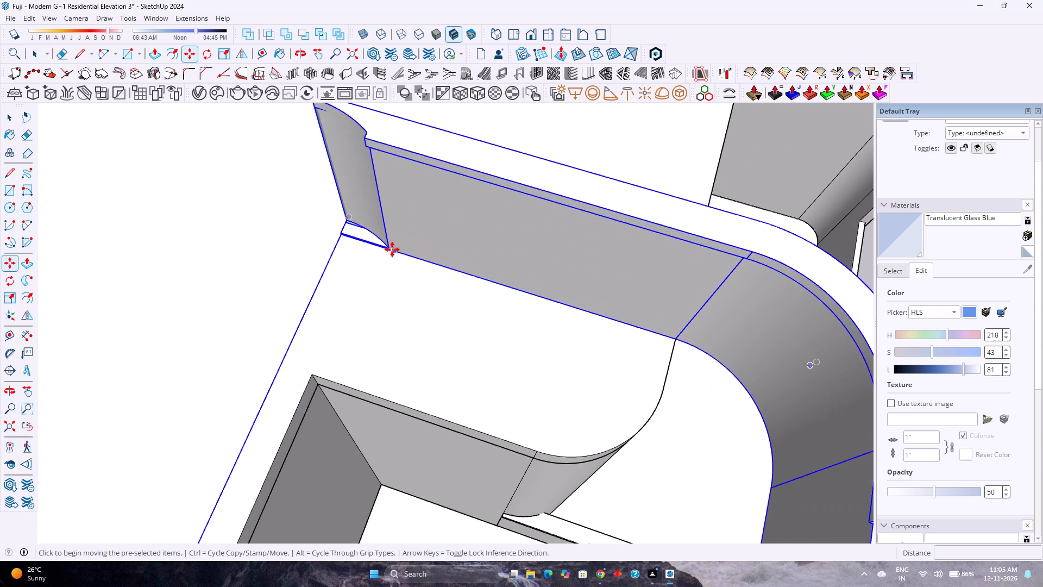
pyautogui.scroll(13, 392, 250)
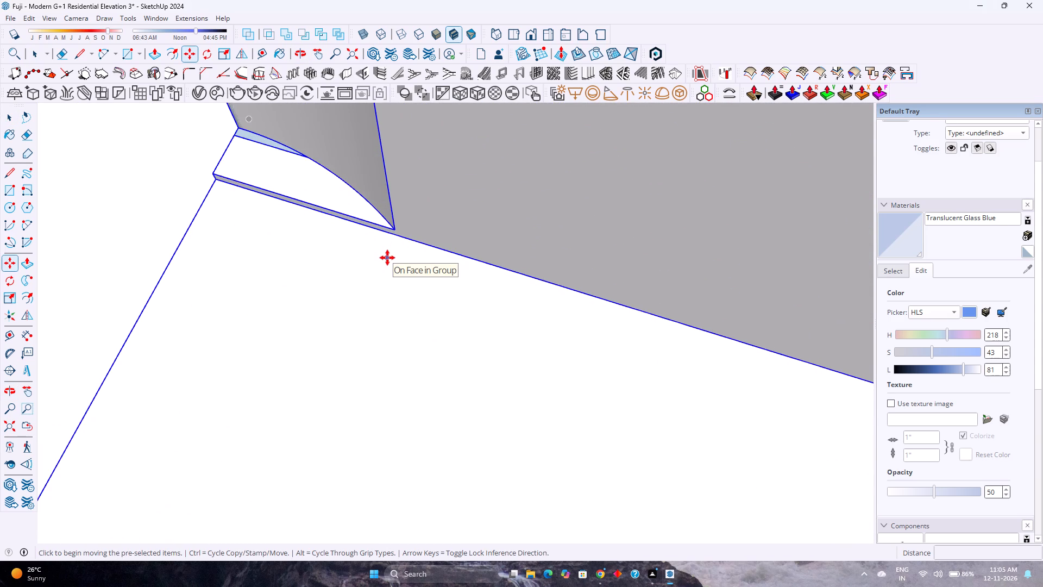
pyautogui.click(395, 230)
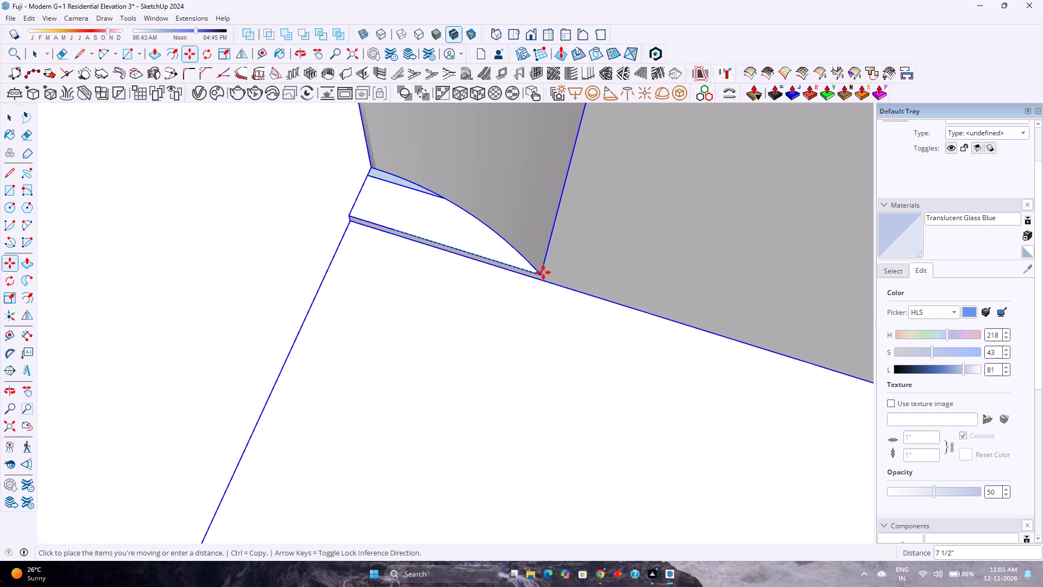
pyautogui.press('Left')
pyautogui.scroll(-5, 543, 272)
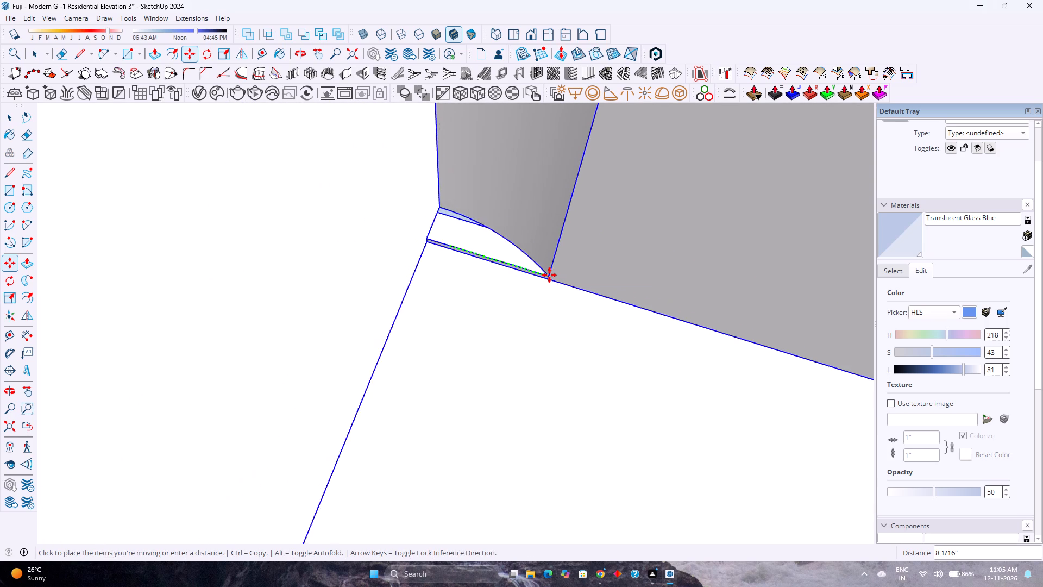
pyautogui.scroll(-11, 549, 275)
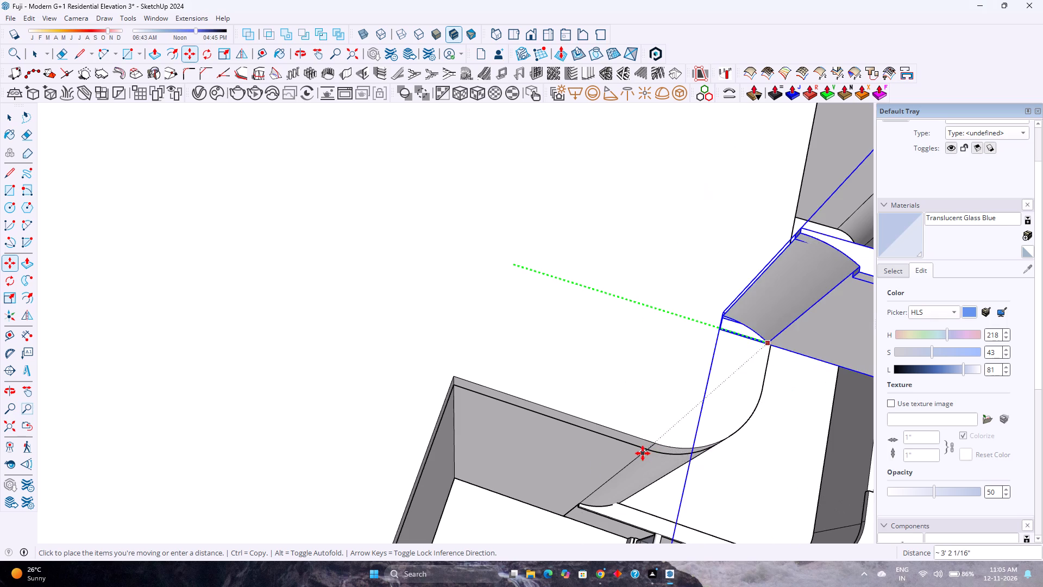
pyautogui.scroll(10, 643, 455)
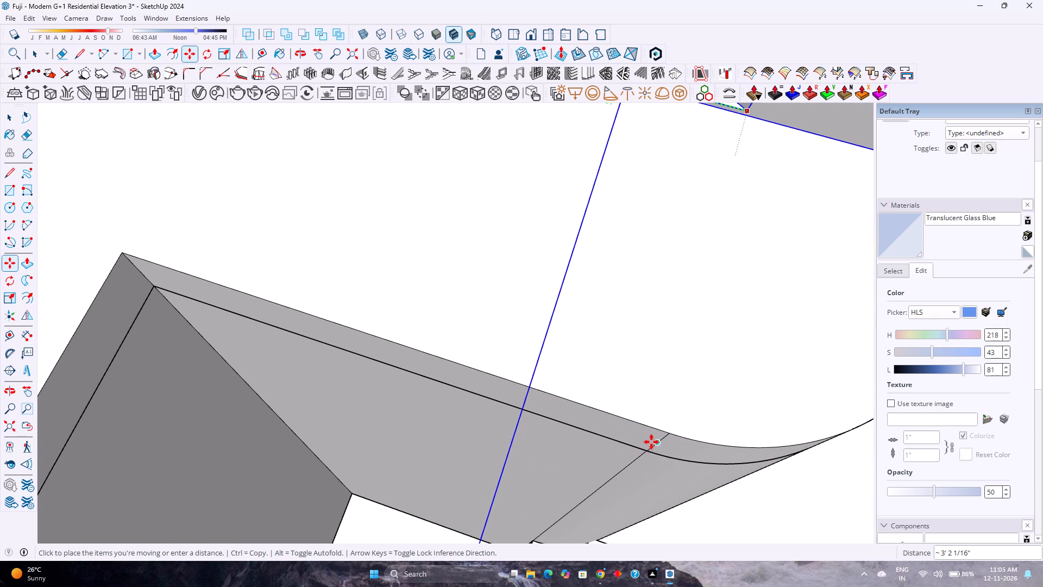
pyautogui.click(651, 442)
pyautogui.scroll(-10, 483, 474)
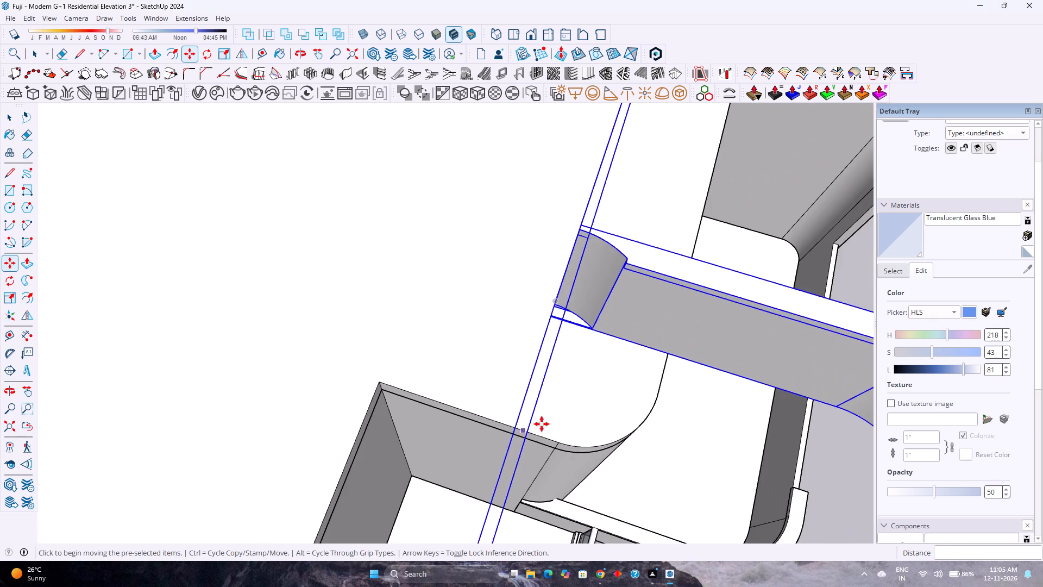
pyautogui.moveTo(545, 422); pyautogui.dragTo(393, 396, button='middle')
pyautogui.scroll(-8, 391, 395)
pyautogui.press('space')
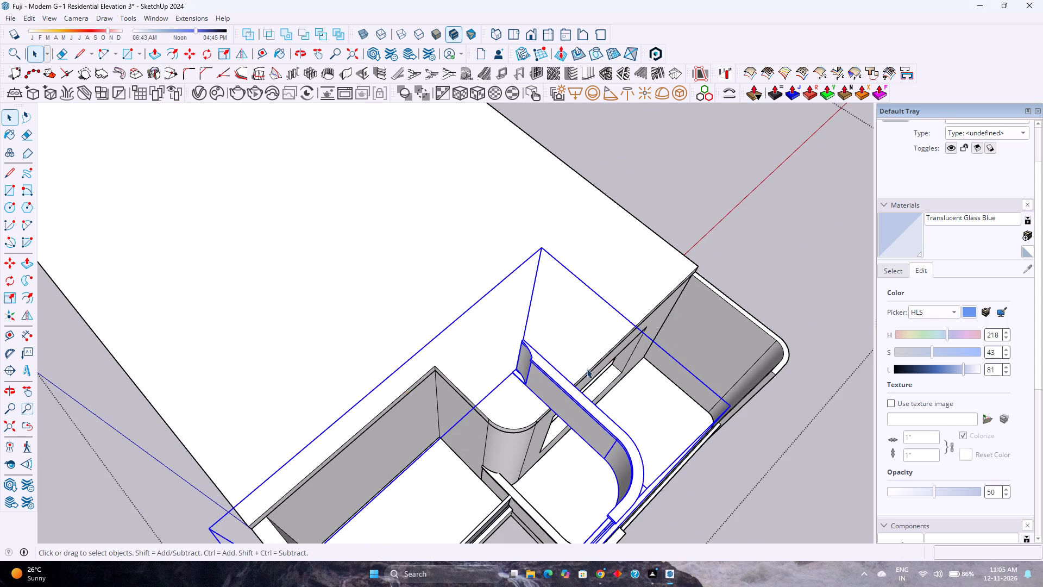
pyautogui.scroll(-5, 584, 372)
pyautogui.click(705, 475)
# Inside the surround group, draw a 4" line across the parapet's top face from the end notch's inner corner to the outer edge.
pyautogui.moveTo(696, 471); pyautogui.dragTo(272, 362, button='middle')
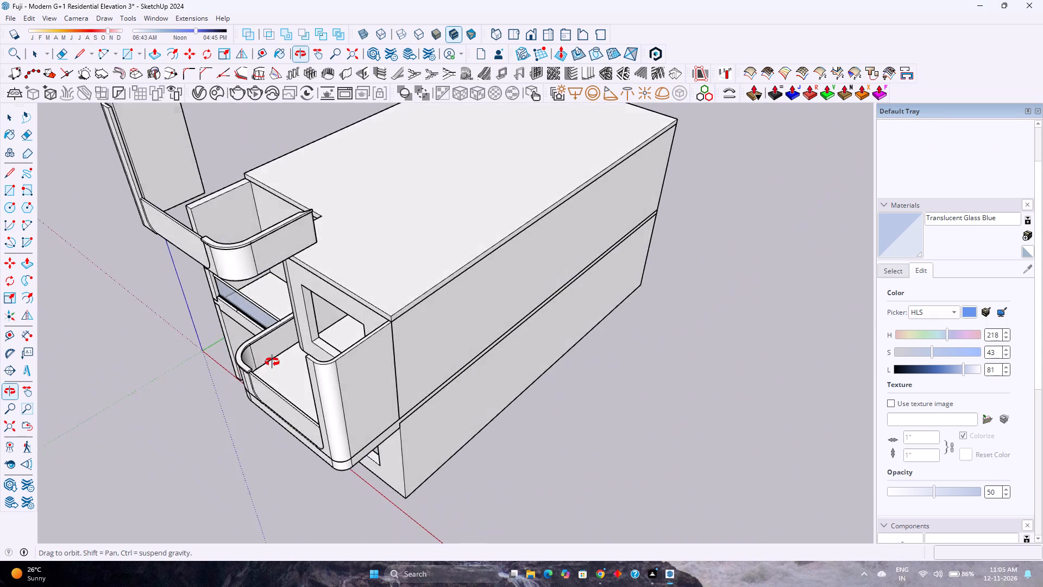
pyautogui.moveTo(272, 362); pyautogui.dragTo(221, 322, button='middle')
pyautogui.keyDown('shift'); pyautogui.moveTo(252, 329); pyautogui.dragTo(337, 543, button='middle'); pyautogui.keyUp('shift')
pyautogui.scroll(5, 386, 432)
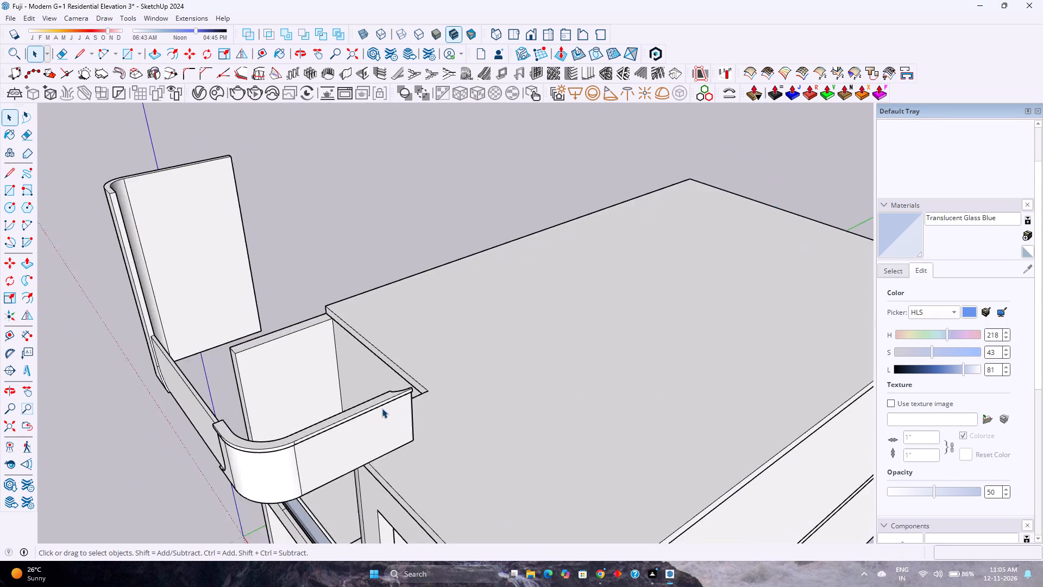
pyautogui.scroll(7, 382, 408)
pyautogui.click(397, 394)
pyautogui.scroll(7, 397, 392)
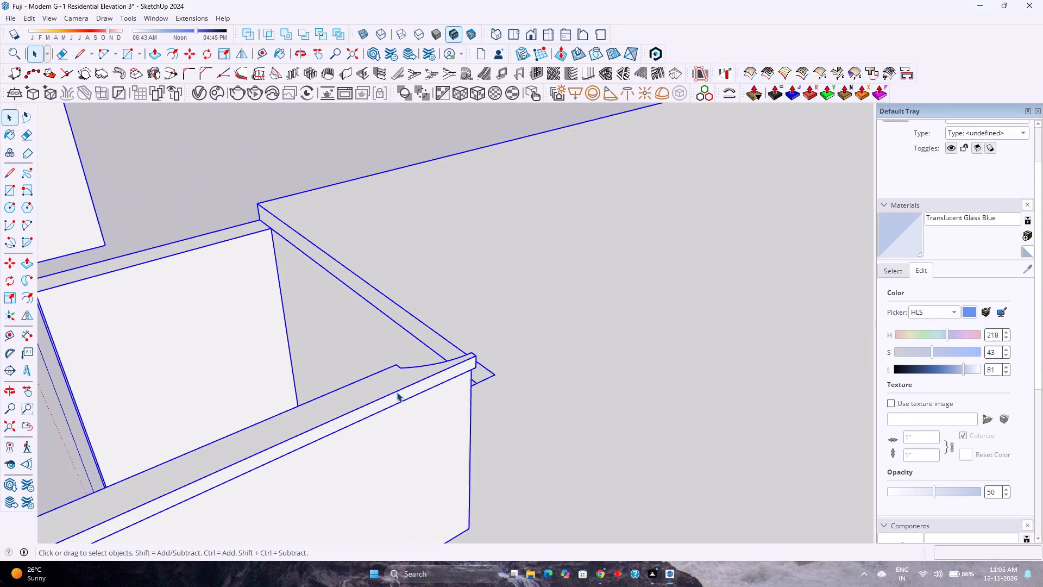
pyautogui.doubleClick(396, 392)
pyautogui.scroll(3, 396, 392)
pyautogui.doubleClick(396, 392)
pyautogui.scroll(3, 395, 391)
pyautogui.keyDown('shift'); pyautogui.moveTo(395, 391); pyautogui.dragTo(344, 498, button='middle'); pyautogui.keyUp('shift')
pyautogui.scroll(3, 380, 457)
pyautogui.keyDown('shift'); pyautogui.moveTo(381, 456); pyautogui.dragTo(414, 410, button='middle'); pyautogui.keyUp('shift')
pyautogui.moveTo(412, 415); pyautogui.dragTo(387, 568, button='middle')
pyautogui.middleClick(387, 568)
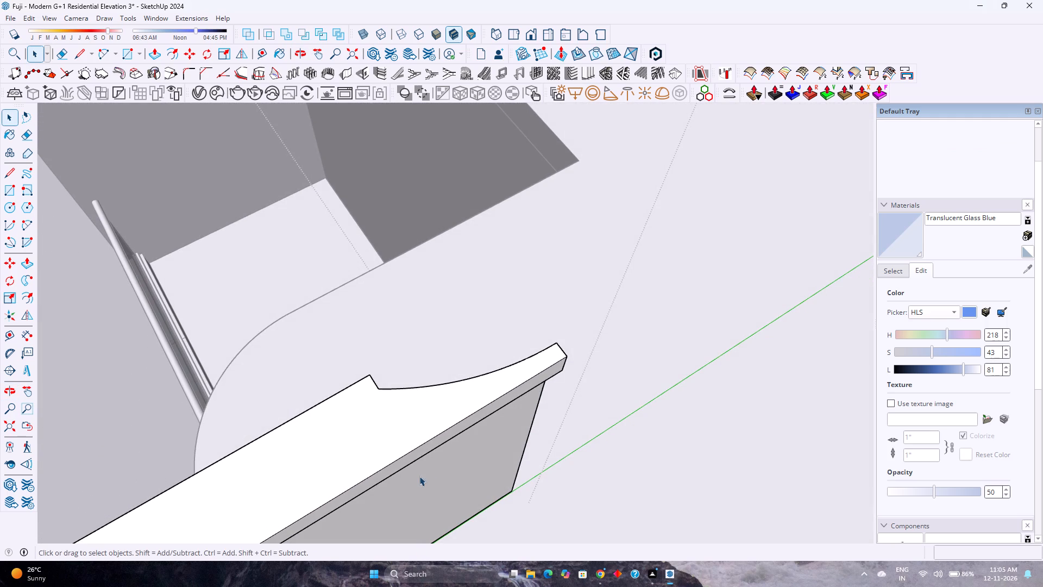
pyautogui.click(407, 436)
pyautogui.press('l')
pyautogui.click(381, 388)
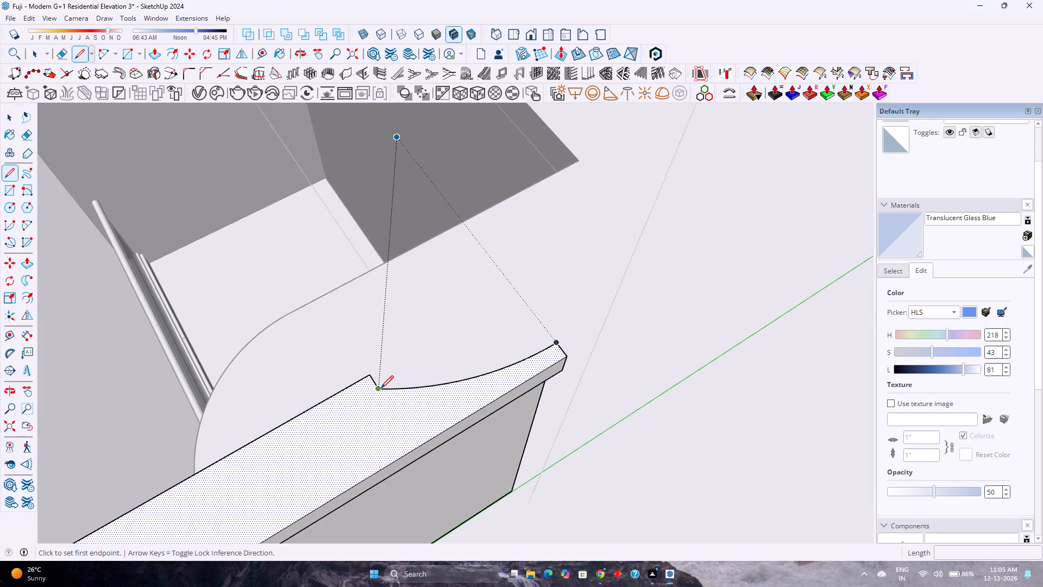
pyautogui.click(410, 449)
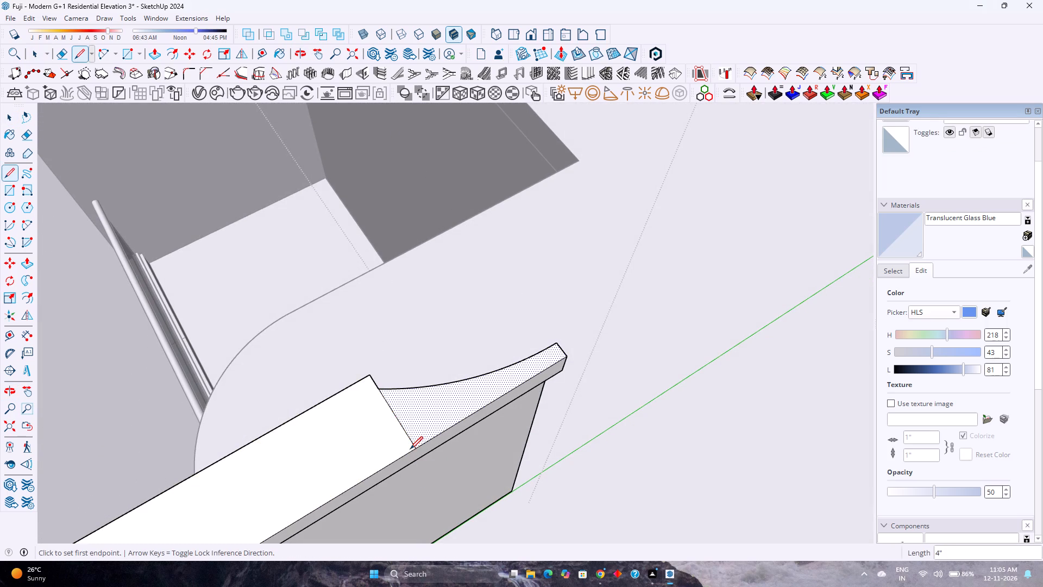
# Push the curved end portion of the parapet's top face down to the lower edge of the top lip.
pyautogui.scroll(3, 423, 449)
pyautogui.moveTo(423, 449); pyautogui.dragTo(367, 421, button='middle')
pyautogui.middleClick(367, 421)
pyautogui.middleClick(367, 421)
pyautogui.press('p')
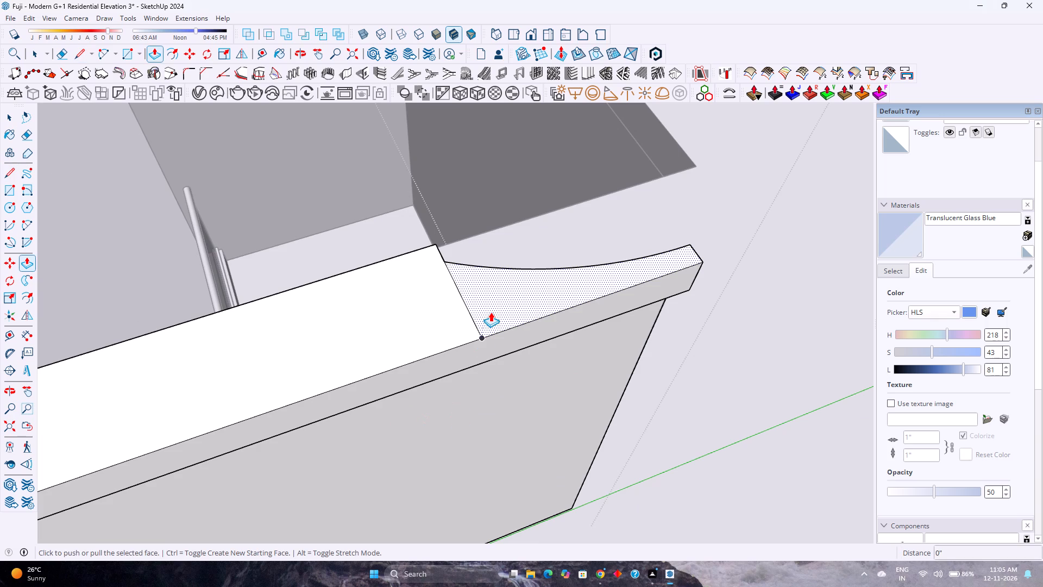
pyautogui.click(493, 303)
pyautogui.click(496, 354)
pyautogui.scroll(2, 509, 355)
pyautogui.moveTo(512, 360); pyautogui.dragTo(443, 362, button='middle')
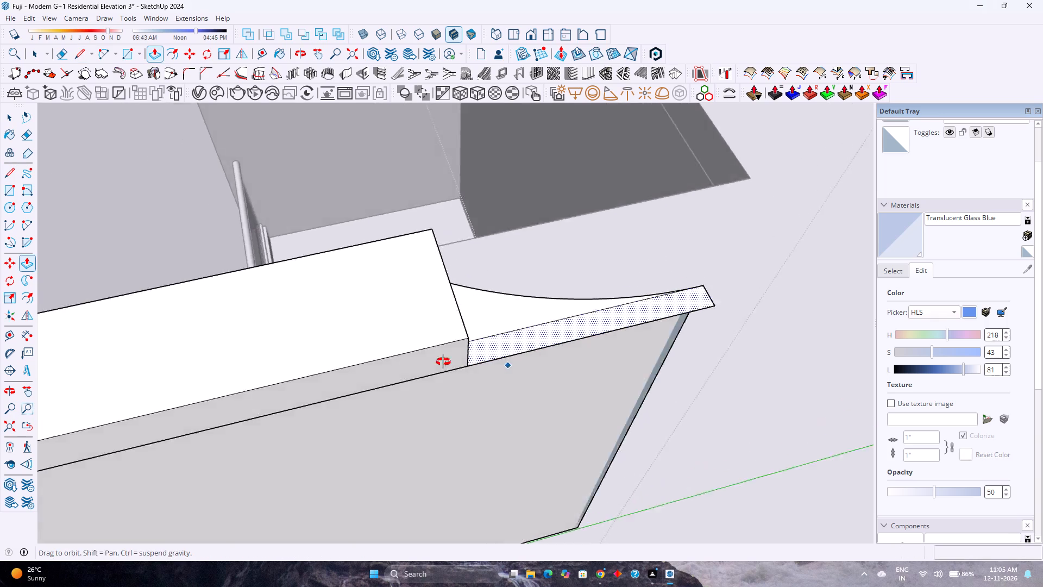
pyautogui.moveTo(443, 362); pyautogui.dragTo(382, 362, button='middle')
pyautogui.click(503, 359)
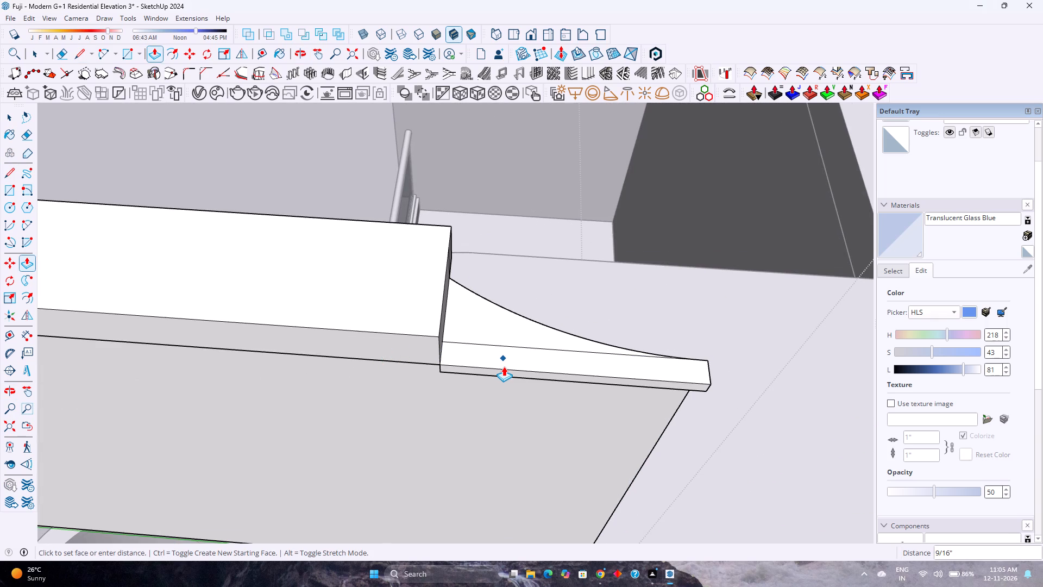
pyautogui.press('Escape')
# Delete the leftover edge running along the lowered curved end of the parapet.
pyautogui.press('space')
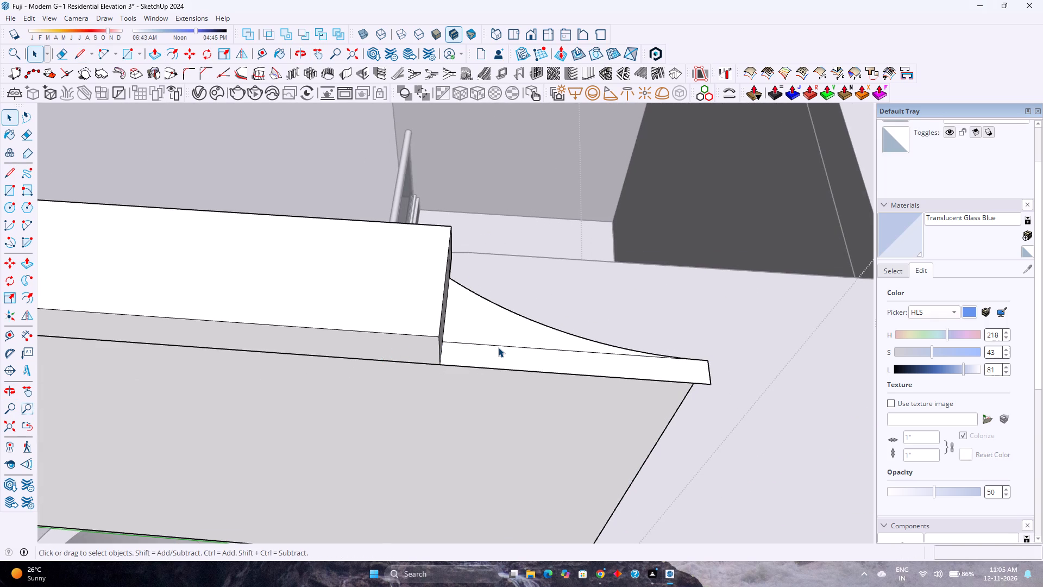
pyautogui.click(498, 347)
pyautogui.press('Delete')
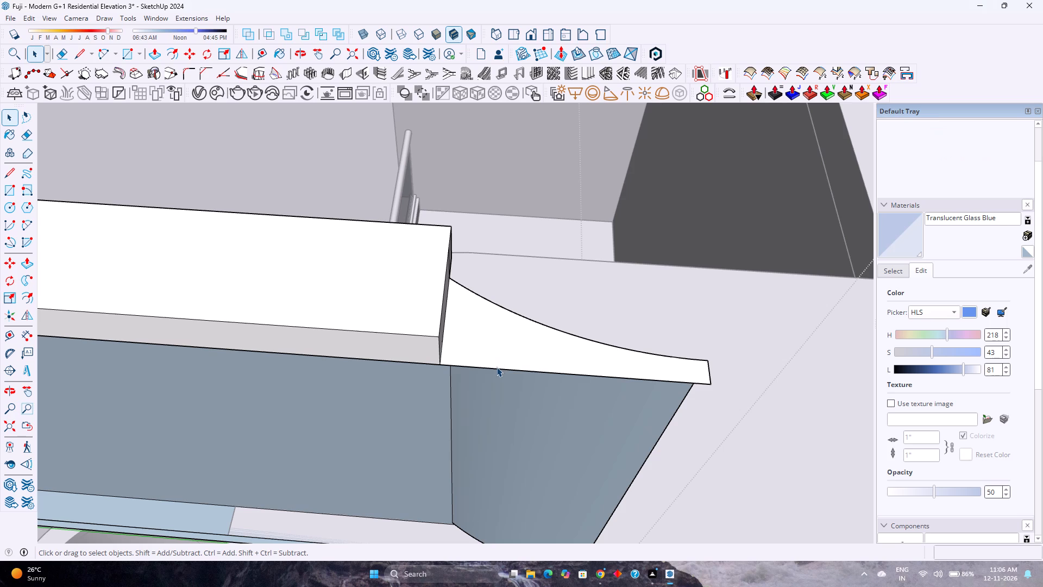
# Undo the deletion of the edge running along the parapet's lowered curved end.
pyautogui.hotkey('ctrl', 'x')
pyautogui.press('Escape')
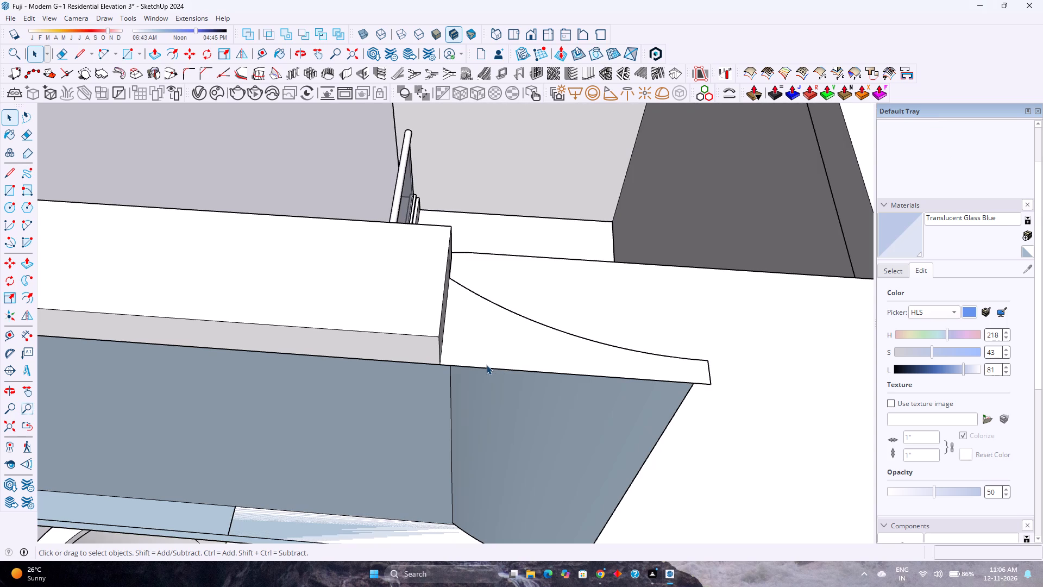
pyautogui.hotkey('ctrl', 'z')
pyautogui.hotkey('ctrl', 'z')
# Push/Pull the narrow strip on top of the parapet's lowered curved end 2' 10" down to the wall's base.
pyautogui.press('p')
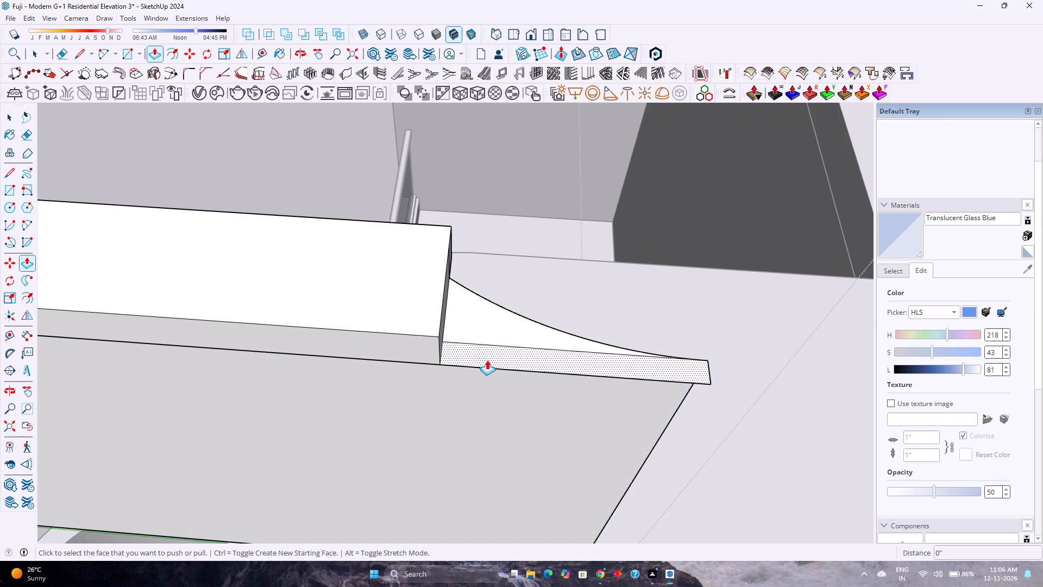
pyautogui.click(487, 360)
pyautogui.keyDown('shift'); pyautogui.moveTo(498, 433); pyautogui.dragTo(485, 324, button='middle'); pyautogui.keyUp('shift')
pyautogui.keyDown('shift'); pyautogui.middleClick(485, 324); pyautogui.keyUp('shift')
pyautogui.scroll(-2, 490, 331)
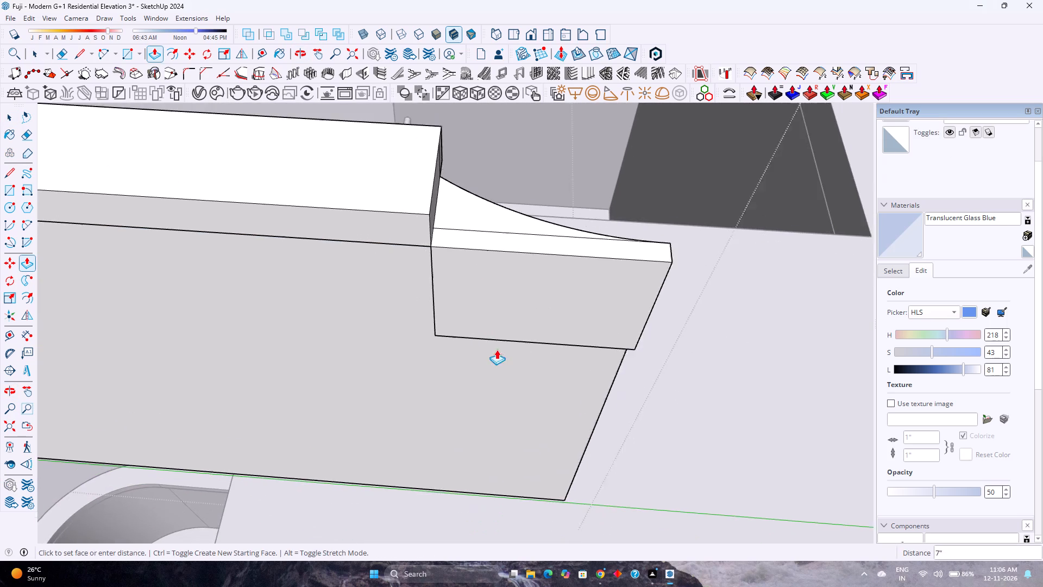
pyautogui.moveTo(520, 426); pyautogui.dragTo(407, 335, button='middle')
pyautogui.middleClick(407, 335)
pyautogui.middleClick(395, 332)
pyautogui.moveTo(386, 330); pyautogui.dragTo(403, 294, button='middle')
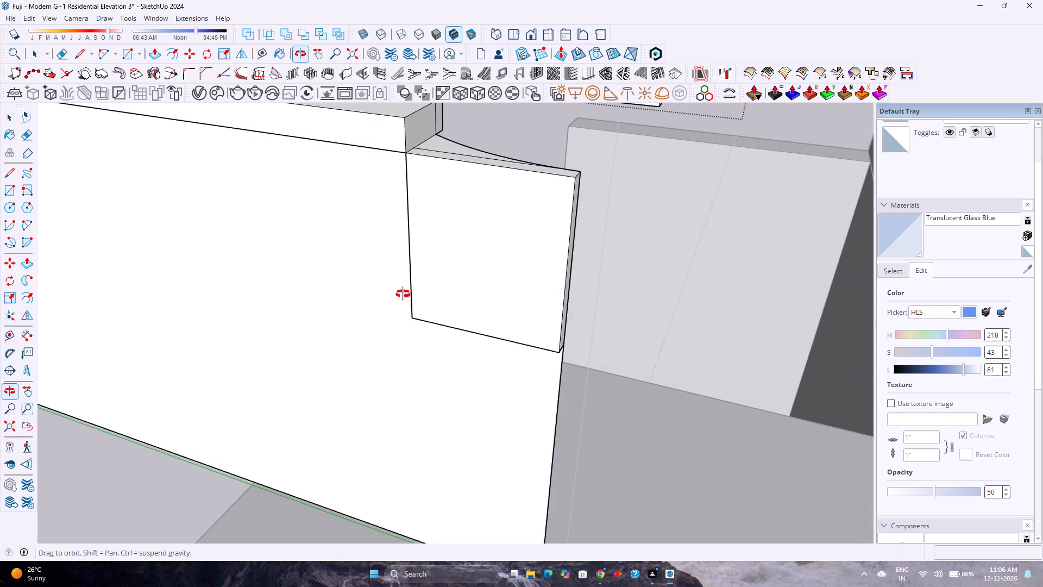
pyautogui.scroll(-1, 413, 296)
pyautogui.moveTo(436, 332); pyautogui.dragTo(527, 269, button='middle')
pyautogui.scroll(-3, 525, 276)
pyautogui.keyDown('shift'); pyautogui.moveTo(480, 324); pyautogui.dragTo(536, 268, button='middle'); pyautogui.keyUp('shift')
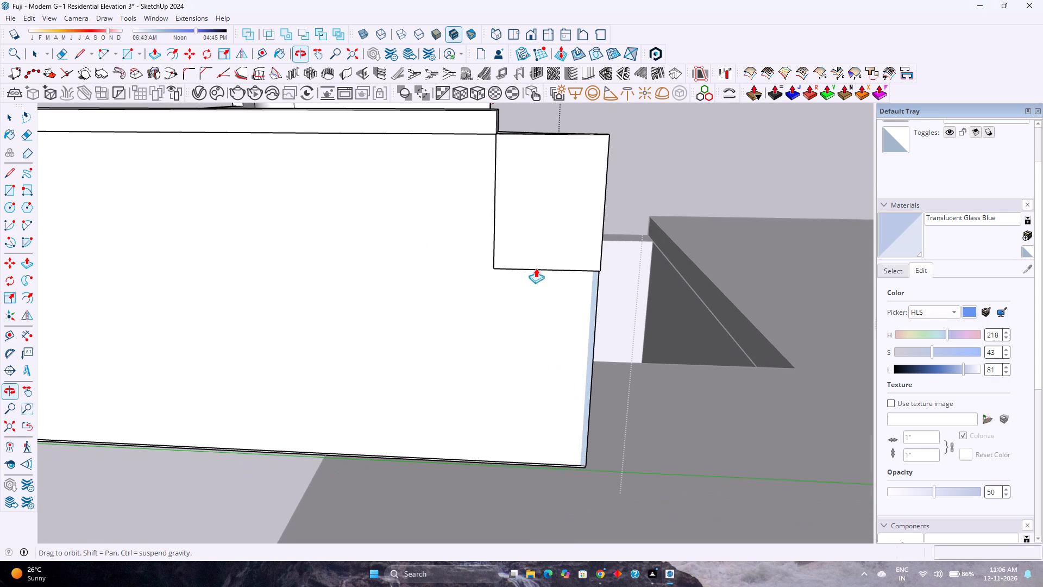
pyautogui.scroll(9, 482, 464)
pyautogui.moveTo(479, 461); pyautogui.dragTo(719, 353, button='middle')
pyautogui.click(451, 467)
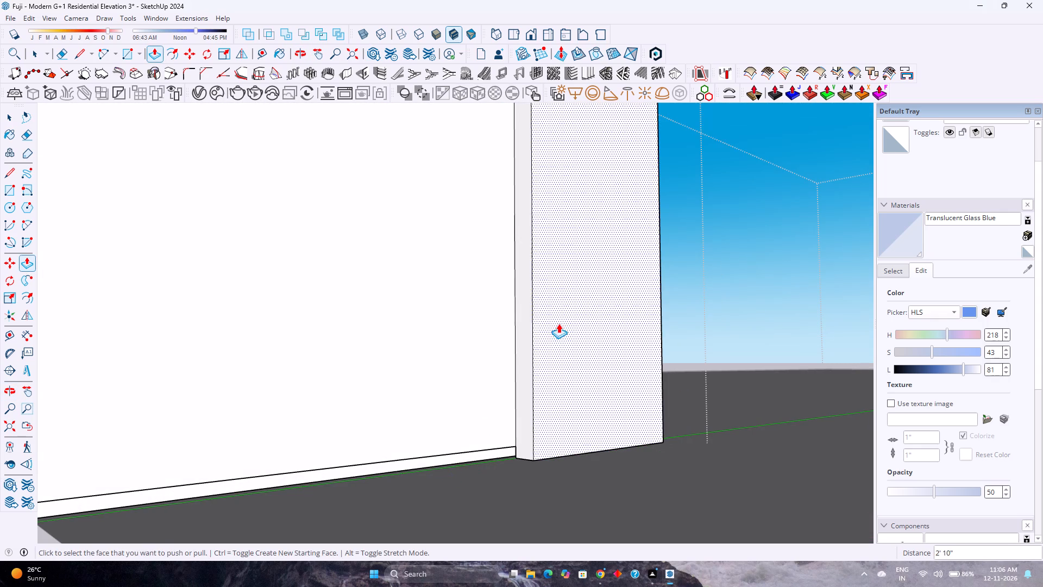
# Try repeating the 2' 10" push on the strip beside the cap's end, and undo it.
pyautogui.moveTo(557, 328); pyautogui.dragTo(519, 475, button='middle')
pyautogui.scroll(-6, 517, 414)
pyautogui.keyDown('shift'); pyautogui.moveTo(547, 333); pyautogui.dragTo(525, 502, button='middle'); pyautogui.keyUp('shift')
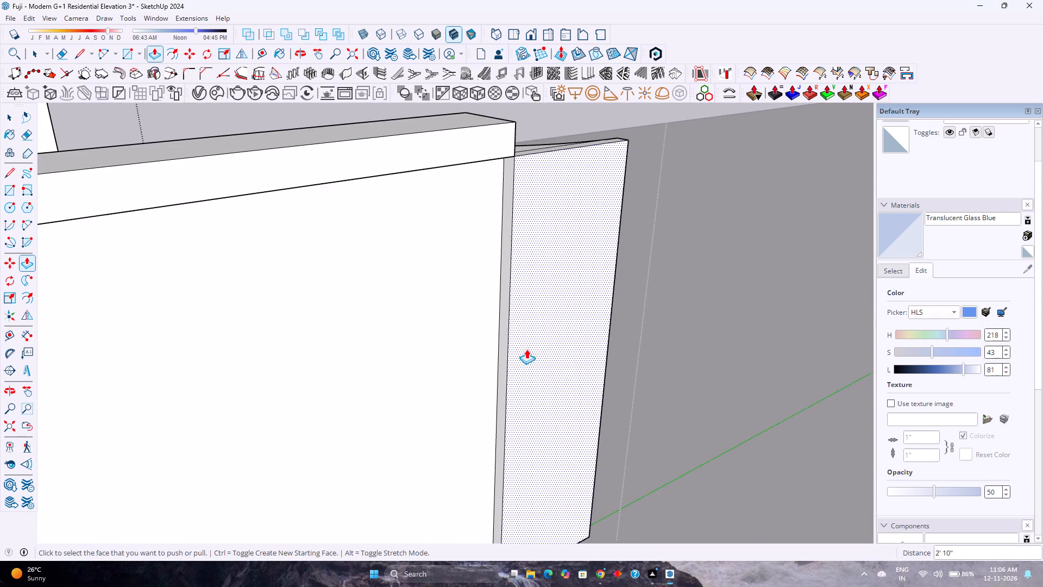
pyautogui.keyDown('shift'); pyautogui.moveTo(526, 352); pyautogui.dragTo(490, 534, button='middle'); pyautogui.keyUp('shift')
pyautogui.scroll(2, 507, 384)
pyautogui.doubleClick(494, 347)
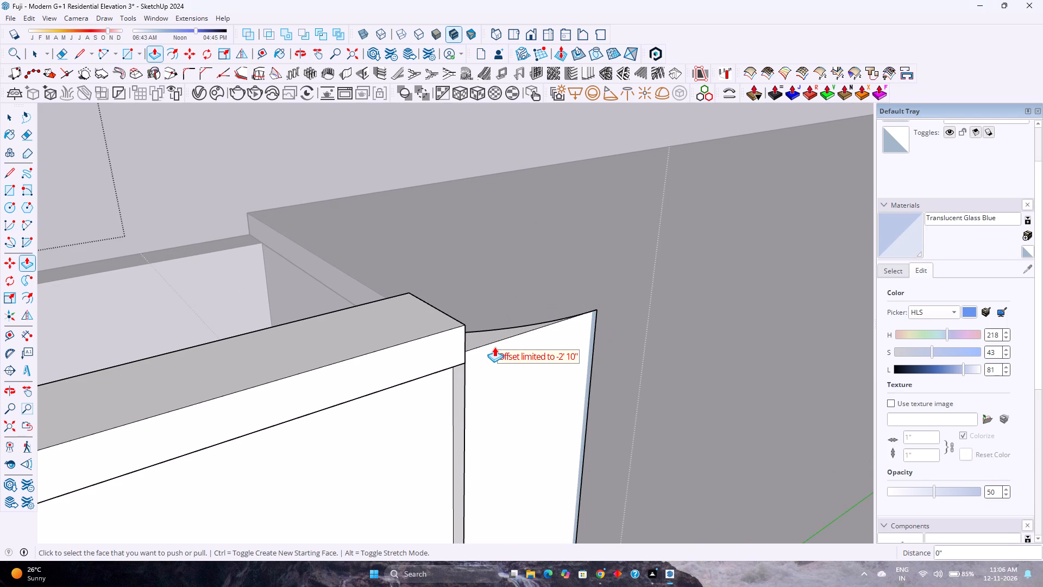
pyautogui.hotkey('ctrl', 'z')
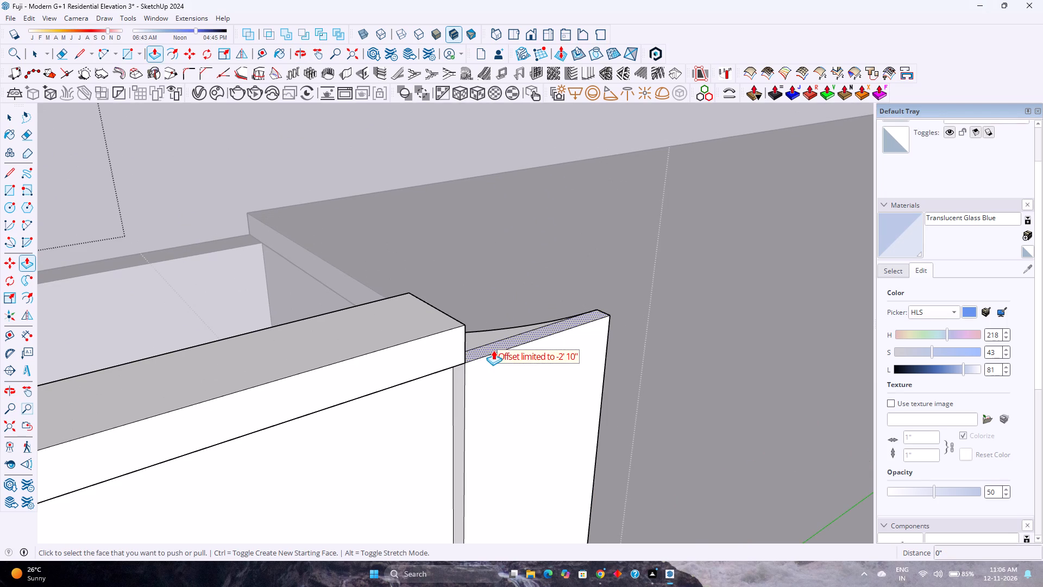
# Push the outer face of the parapet's end portion in 1", flush with the main wall face.
pyautogui.click(486, 402)
pyautogui.click(450, 405)
pyautogui.scroll(2, 453, 405)
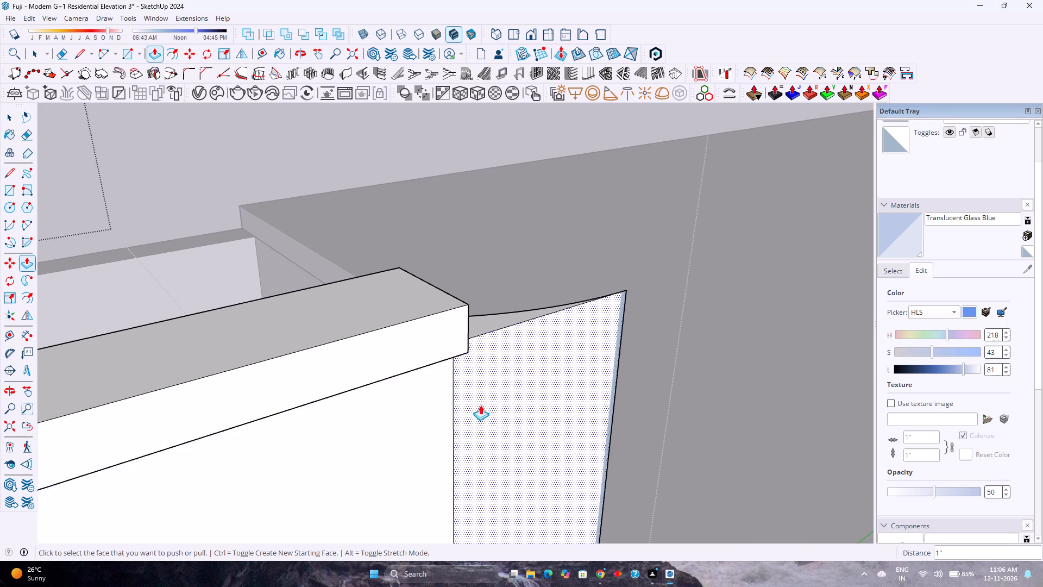
# Push the remaining curved top face of the parapet's end portion down to the bottom of the wall.
pyautogui.moveTo(480, 405); pyautogui.dragTo(246, 484, button='middle')
pyautogui.click(426, 340)
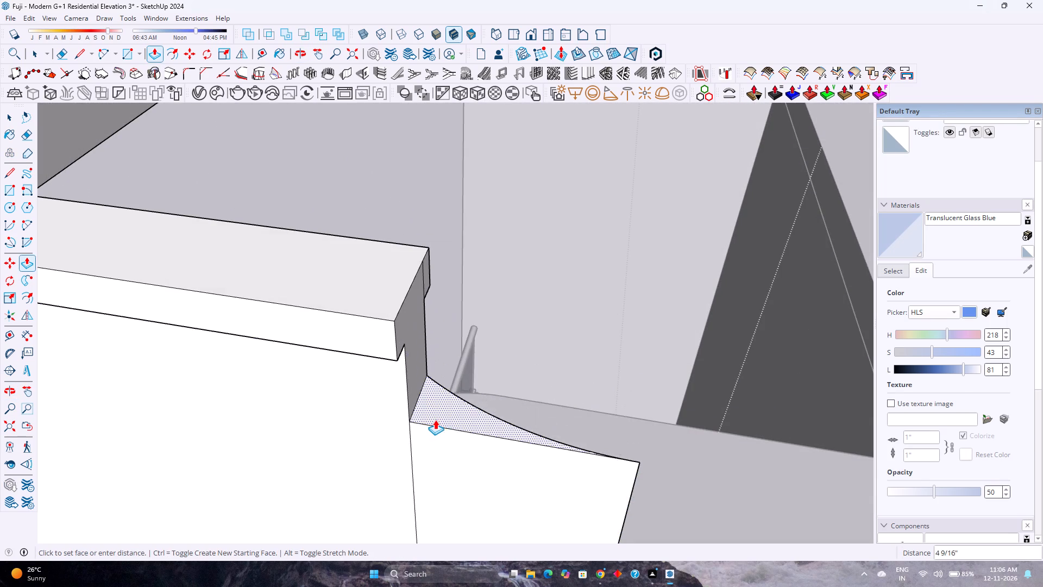
pyautogui.scroll(-7, 435, 420)
pyautogui.keyDown('shift'); pyautogui.moveTo(424, 410); pyautogui.dragTo(460, 279, button='middle'); pyautogui.keyUp('shift')
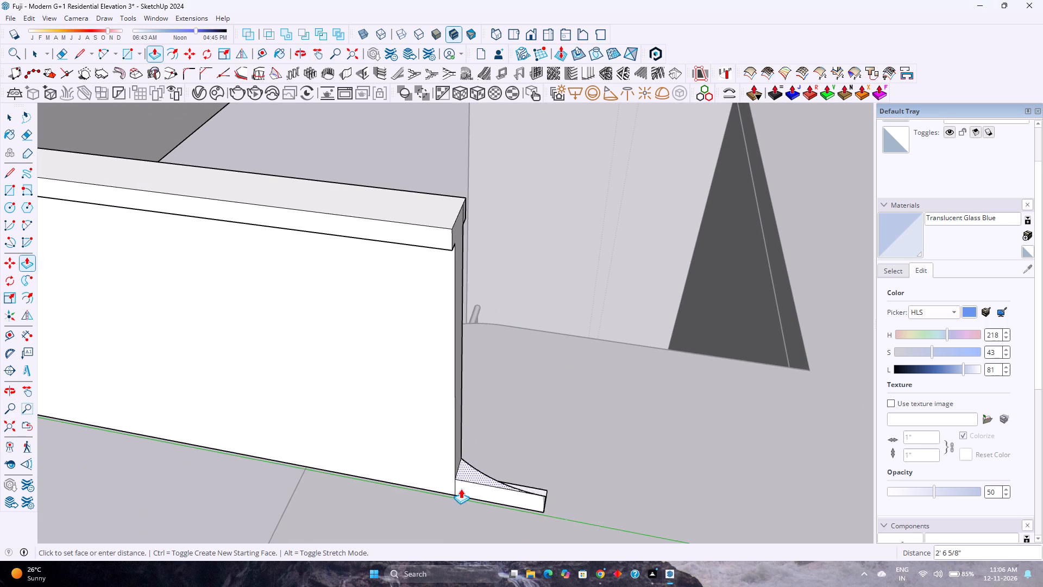
pyautogui.click(456, 497)
# Erase the outline edges of the flattened end piece beyond the wall's bottom corner.
pyautogui.scroll(5, 482, 498)
pyautogui.moveTo(485, 500); pyautogui.dragTo(531, 451, button='middle')
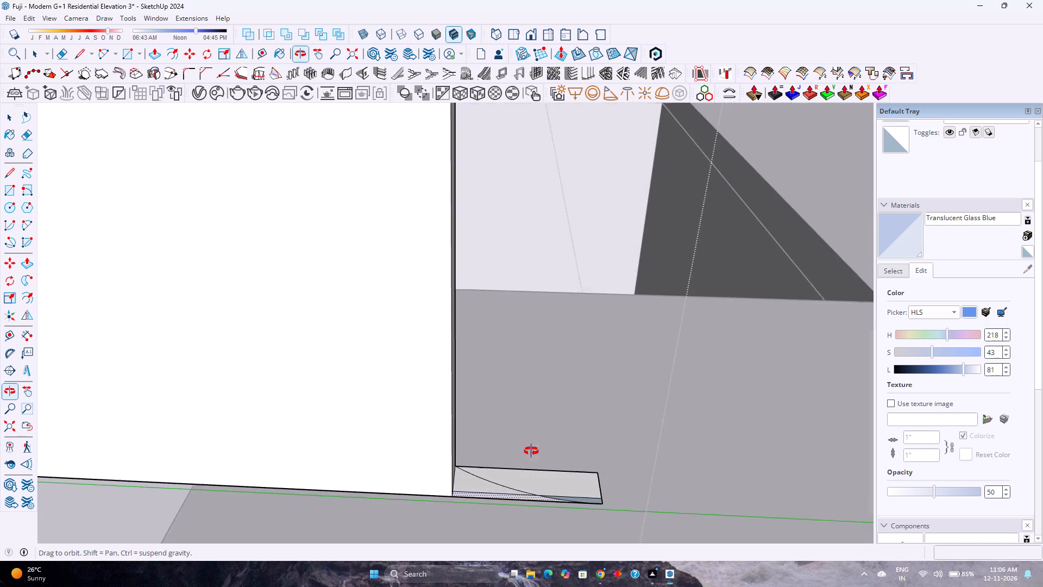
pyautogui.moveTo(531, 451); pyautogui.dragTo(532, 451, button='middle')
pyautogui.press('e')
pyautogui.moveTo(523, 440); pyautogui.dragTo(491, 541)
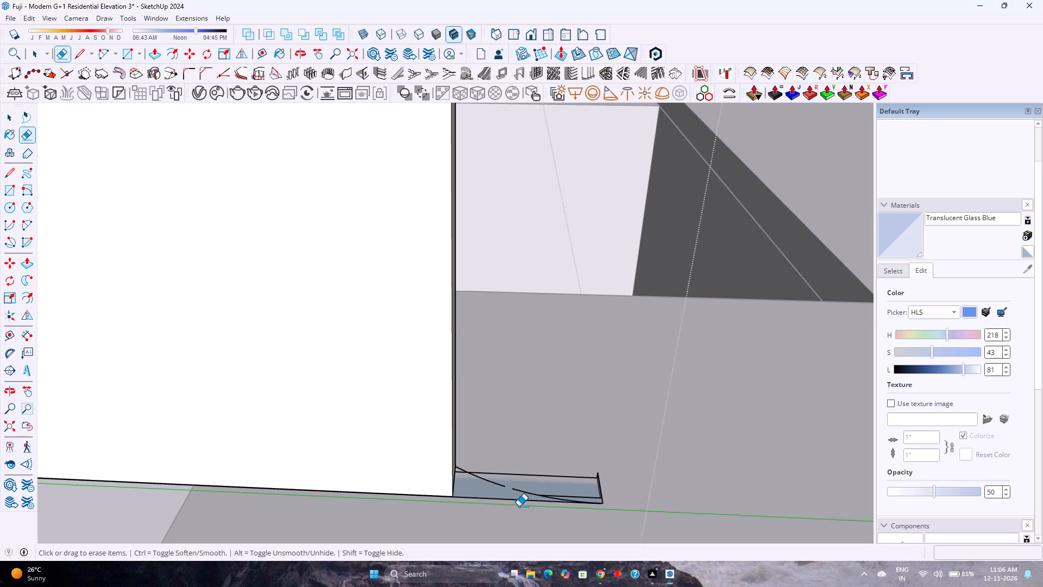
pyautogui.moveTo(520, 506); pyautogui.dragTo(551, 477)
pyautogui.moveTo(613, 498); pyautogui.dragTo(574, 481)
pyautogui.moveTo(573, 511); pyautogui.dragTo(479, 364, button='middle')
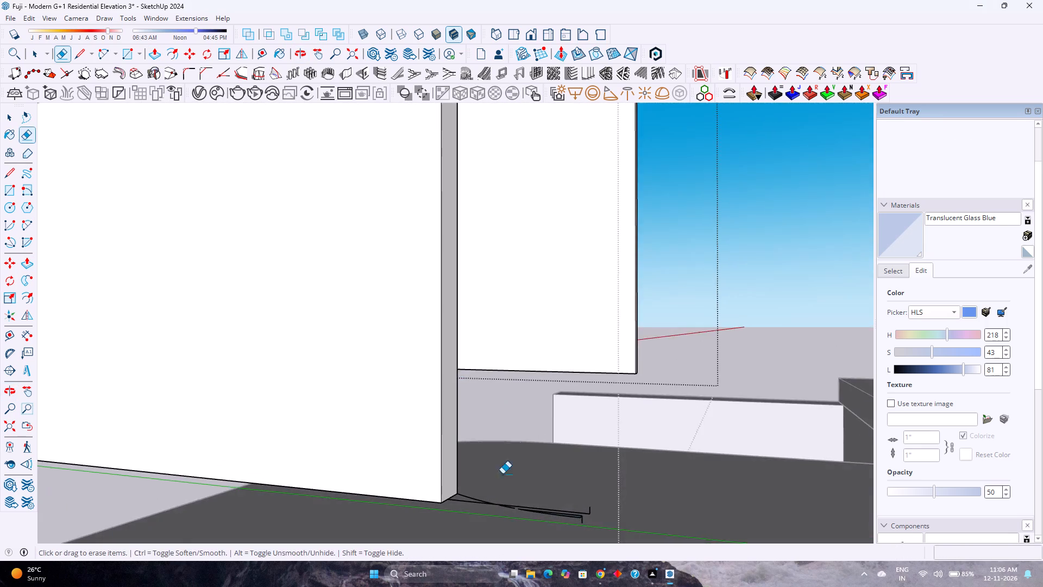
pyautogui.moveTo(497, 489); pyautogui.dragTo(575, 497, button='middle')
pyautogui.moveTo(519, 519); pyautogui.dragTo(514, 503)
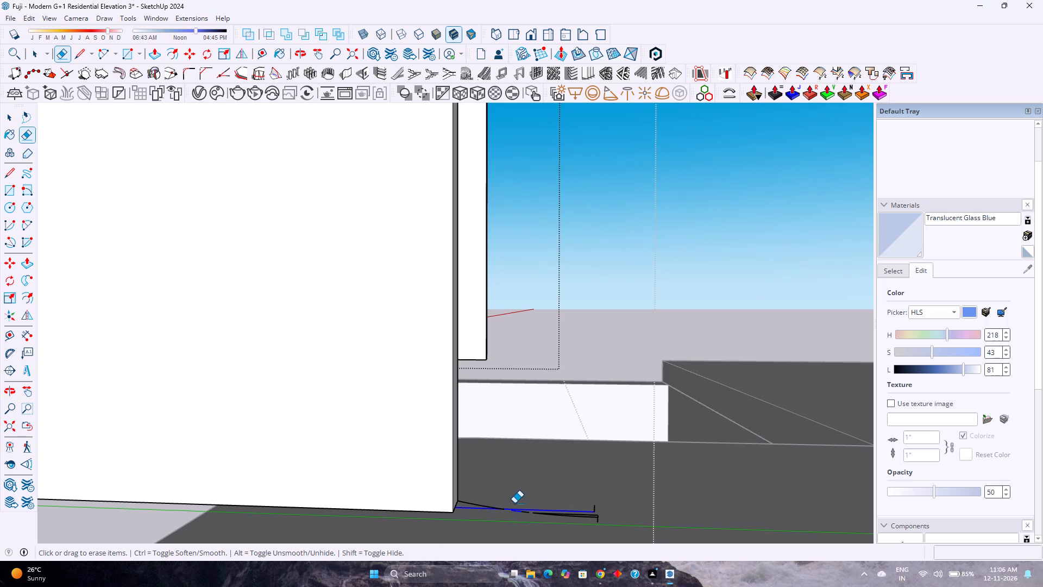
pyautogui.moveTo(512, 499); pyautogui.dragTo(466, 528)
pyautogui.click(475, 503)
pyautogui.scroll(2, 474, 503)
# Delete all remaining loose edge fragments of the flattened curved end beside the wall's base.
pyautogui.press('space')
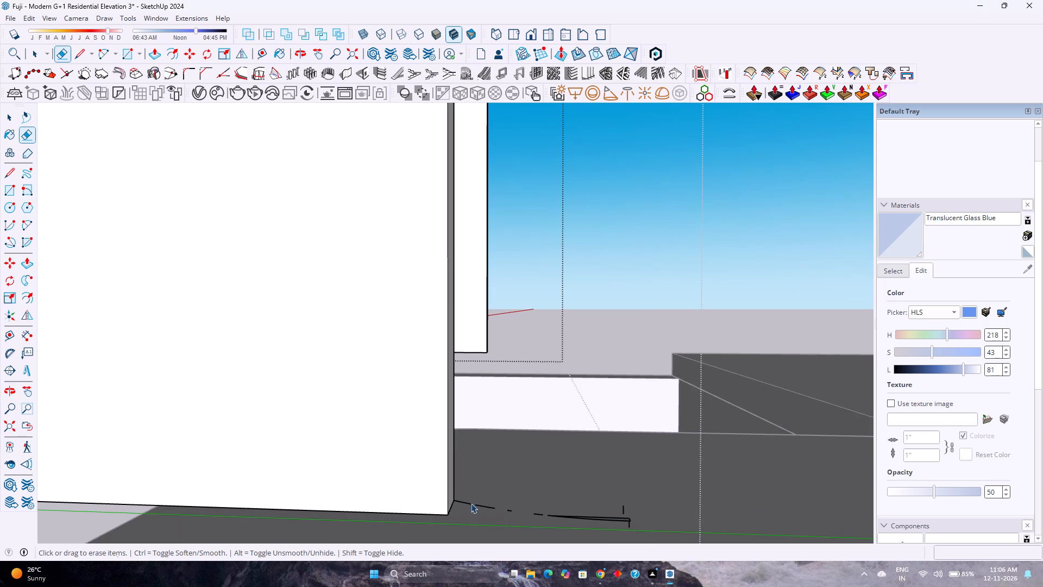
pyautogui.doubleClick(464, 502)
pyautogui.scroll(2, 463, 504)
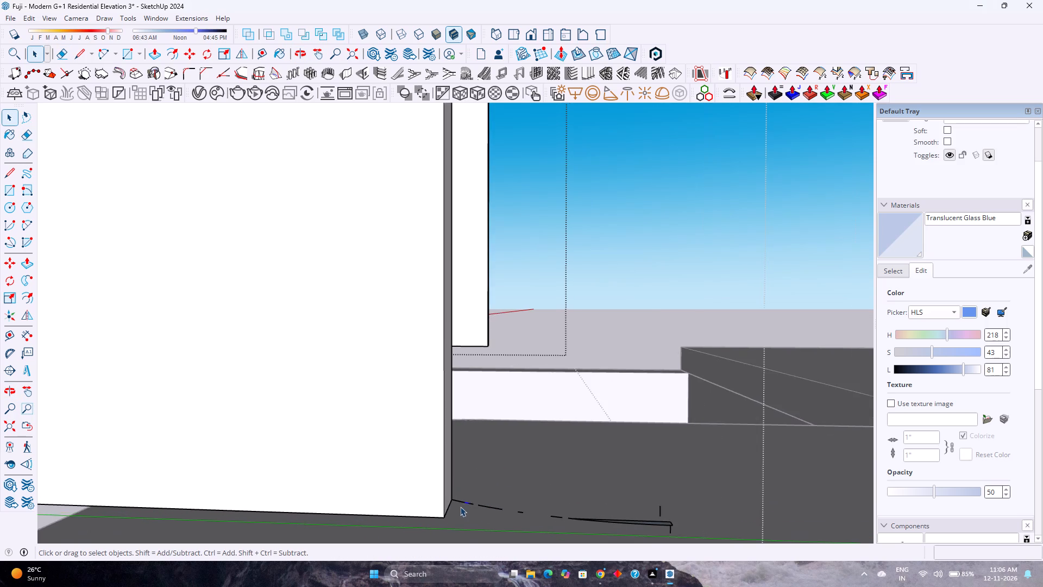
pyautogui.scroll(13, 460, 507)
pyautogui.click(443, 492)
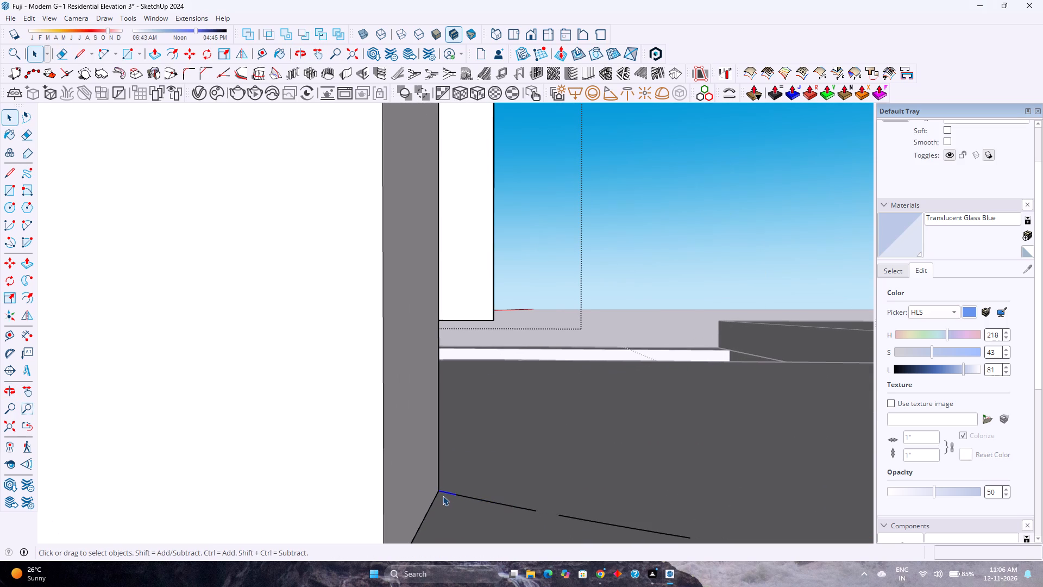
pyautogui.press('Delete')
pyautogui.tripleClick(460, 497)
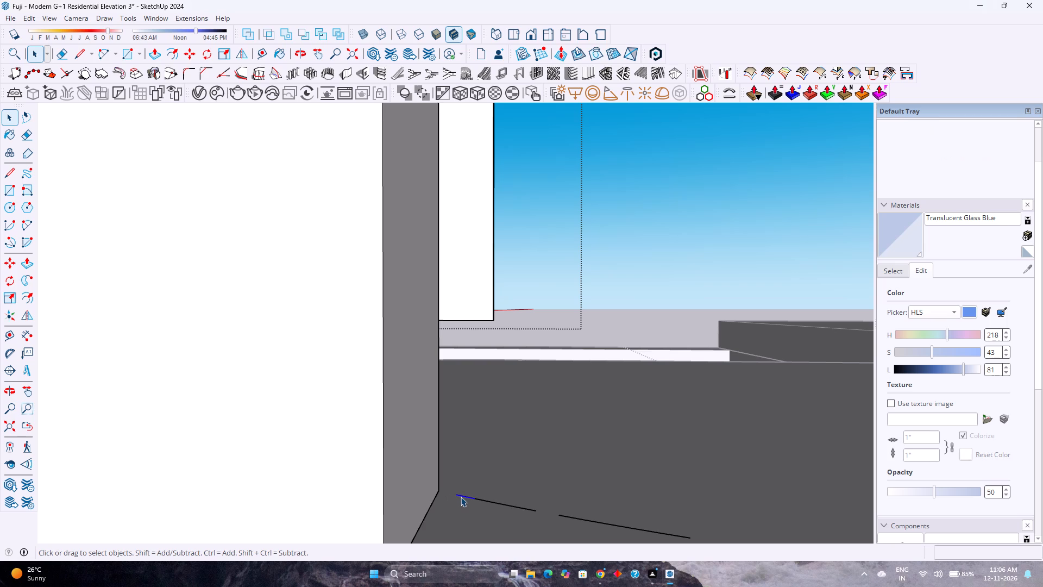
pyautogui.press('Delete')
pyautogui.tripleClick(568, 517)
pyautogui.press('Delete')
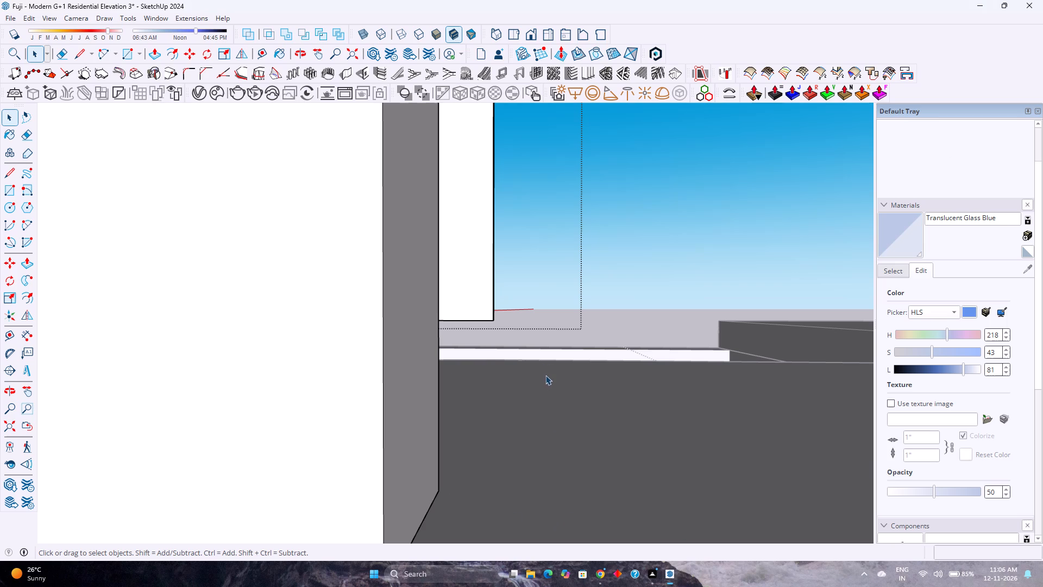
pyautogui.scroll(-7, 545, 375)
pyautogui.moveTo(559, 393); pyautogui.dragTo(562, 427, button='middle')
pyautogui.moveTo(559, 410); pyautogui.dragTo(801, 500)
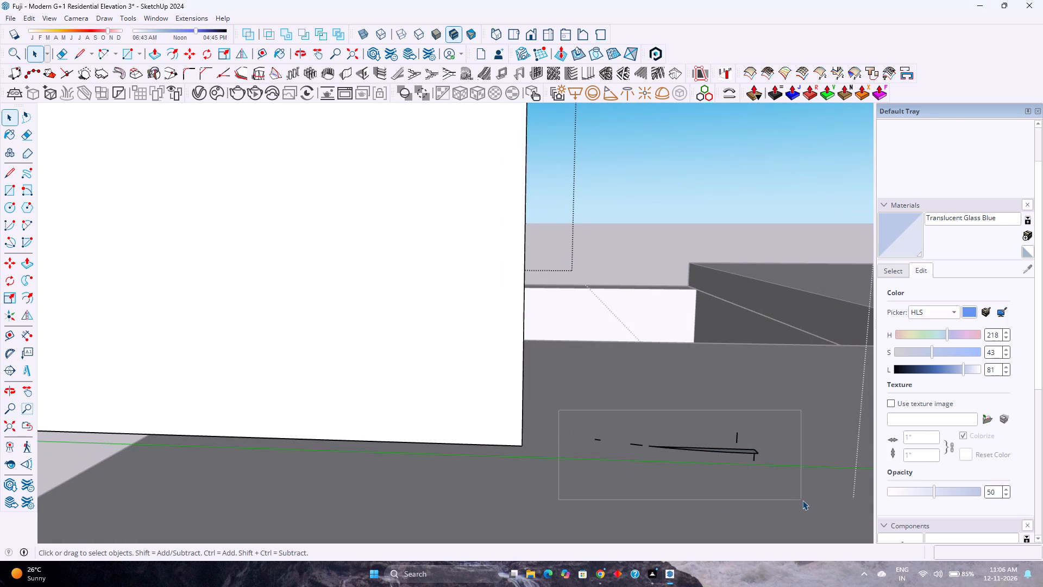
pyautogui.press('Delete')
# Delete the stray vertical edge on the end face of the parapet's cap inside the surround group, and leave the group.
pyautogui.moveTo(649, 369); pyautogui.dragTo(472, 476, button='middle')
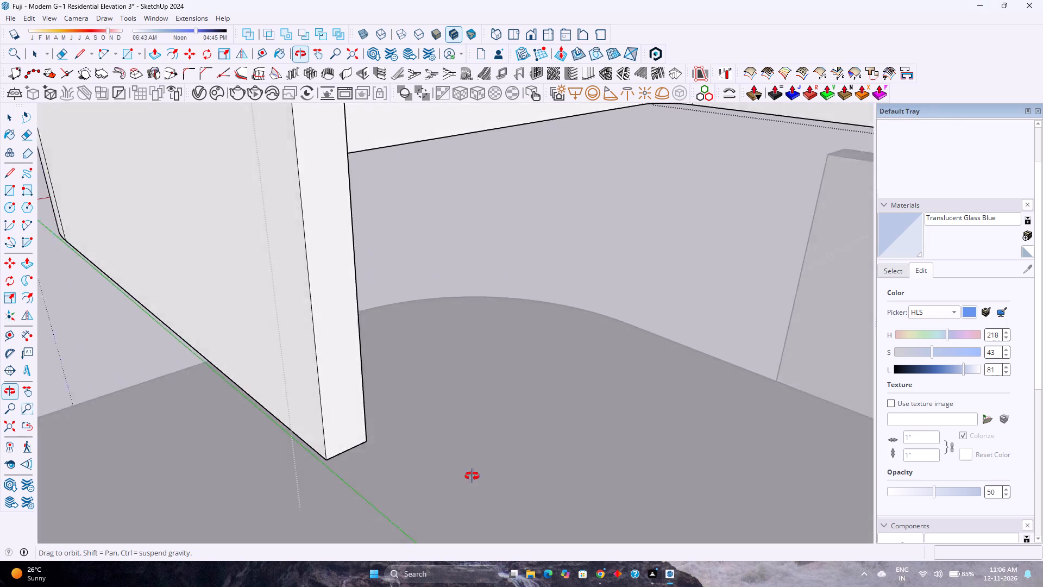
pyautogui.moveTo(472, 476); pyautogui.dragTo(516, 489, button='middle')
pyautogui.scroll(-3, 521, 462)
pyautogui.scroll(-12, 480, 427)
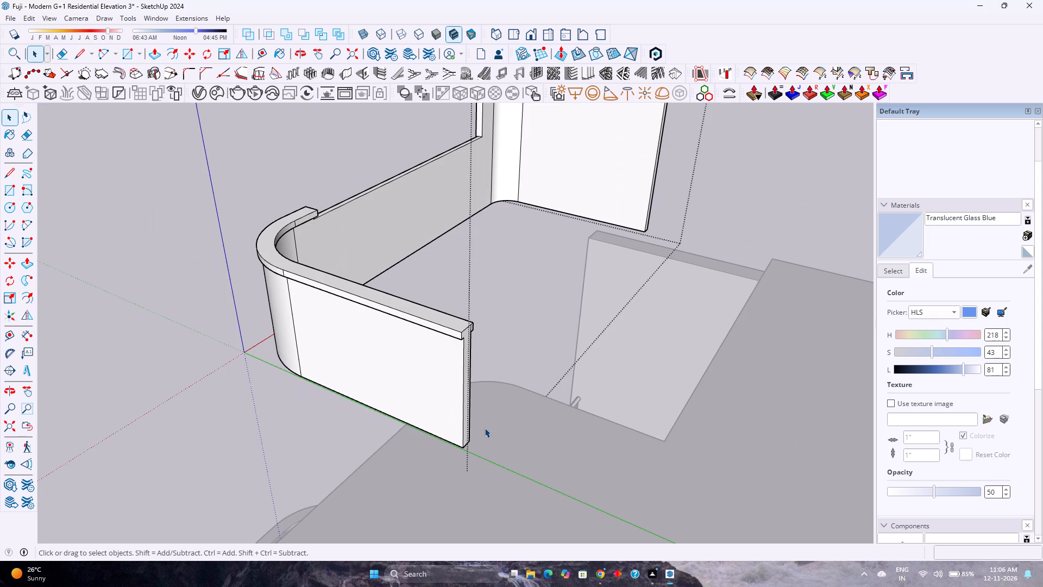
pyautogui.press('Escape')
pyautogui.scroll(-3, 496, 382)
pyautogui.scroll(9, 482, 342)
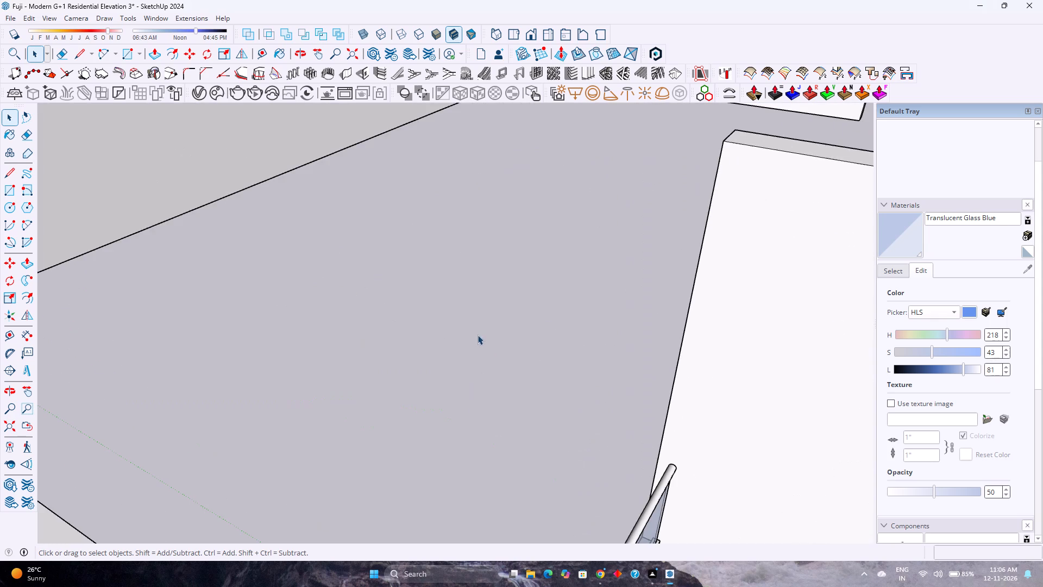
pyautogui.scroll(-2, 470, 367)
pyautogui.doubleClick(459, 388)
pyautogui.scroll(2, 467, 401)
pyautogui.click(461, 395)
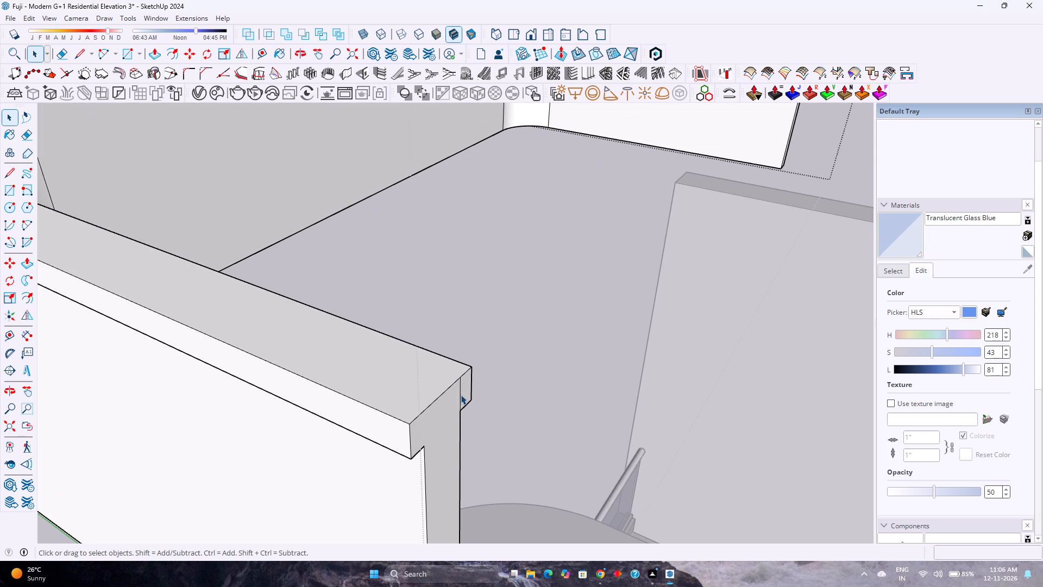
pyautogui.press('Delete')
pyautogui.scroll(-4, 466, 385)
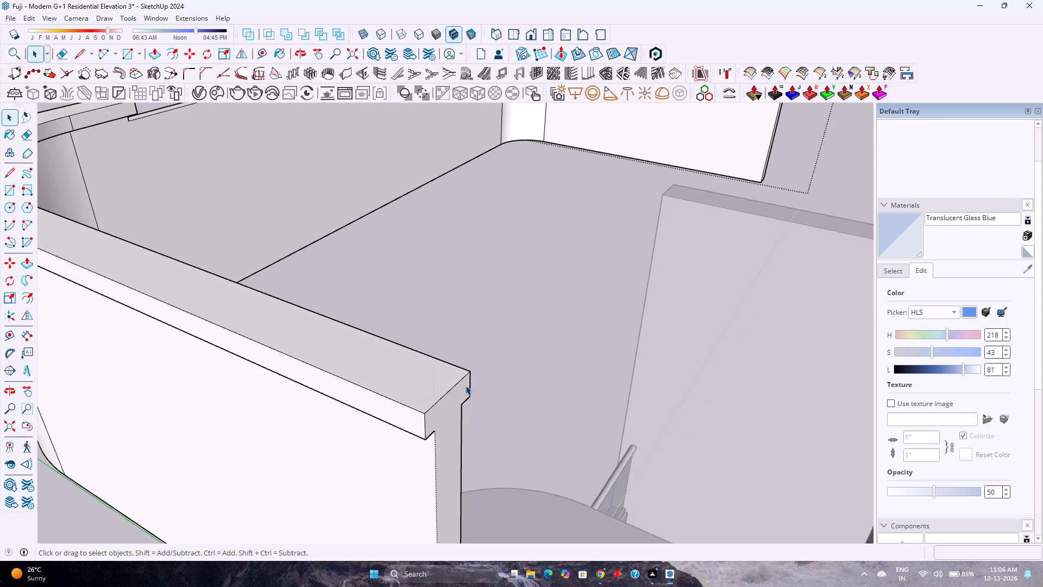
pyautogui.scroll(-6, 466, 385)
pyautogui.moveTo(307, 369); pyautogui.dragTo(576, 362, button='middle')
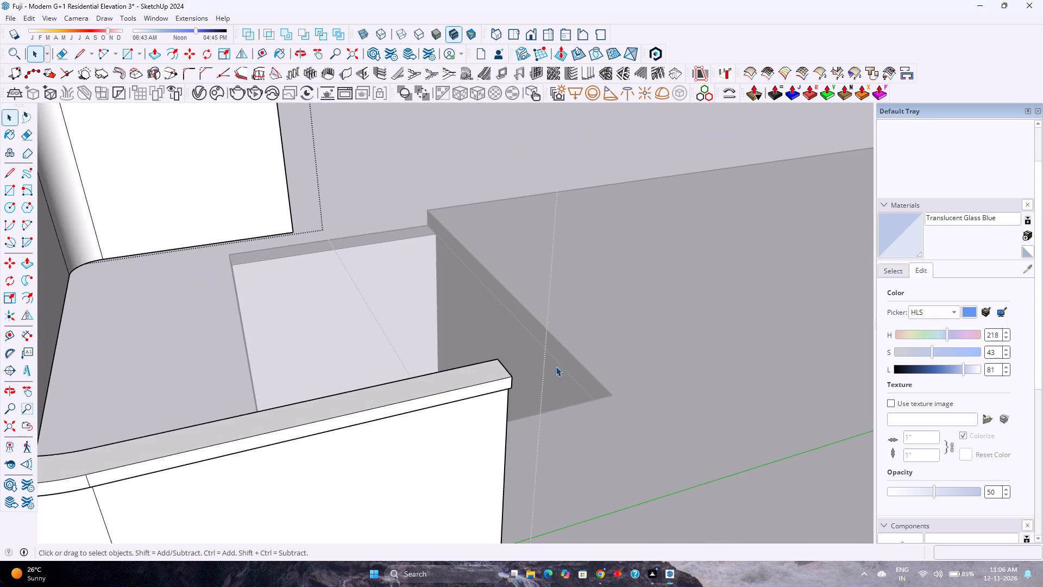
pyautogui.scroll(-1, 551, 365)
pyautogui.scroll(-9, 502, 354)
pyautogui.moveTo(317, 396); pyautogui.dragTo(309, 396)
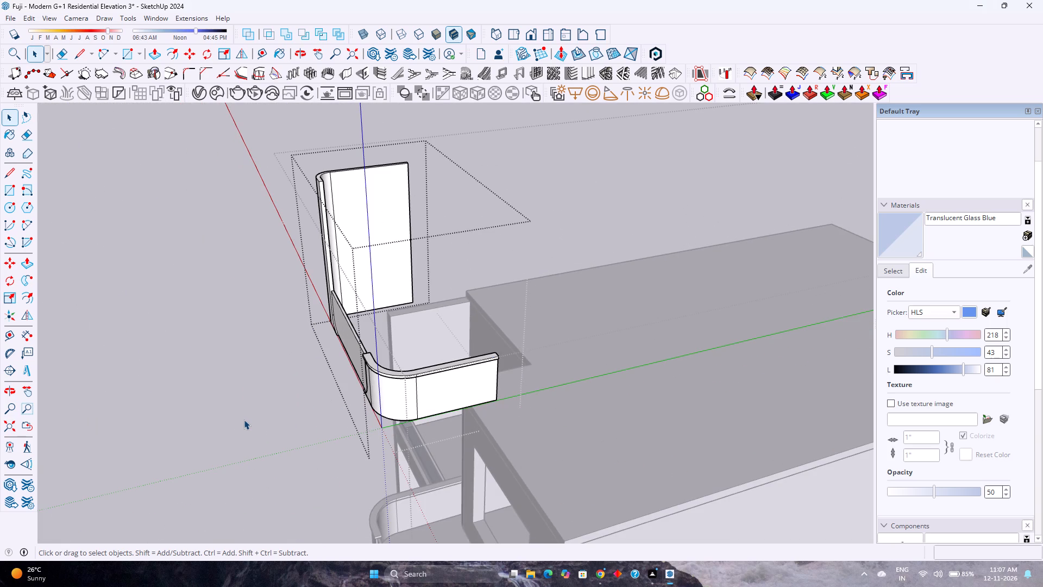
pyautogui.doubleClick(243, 416)
# Examine the roof-level surround against the whole house from the front, the side and the rear of the roof opening.
pyautogui.moveTo(247, 416); pyautogui.dragTo(608, 376, button='middle')
pyautogui.middleClick(608, 376)
pyautogui.scroll(-2, 606, 373)
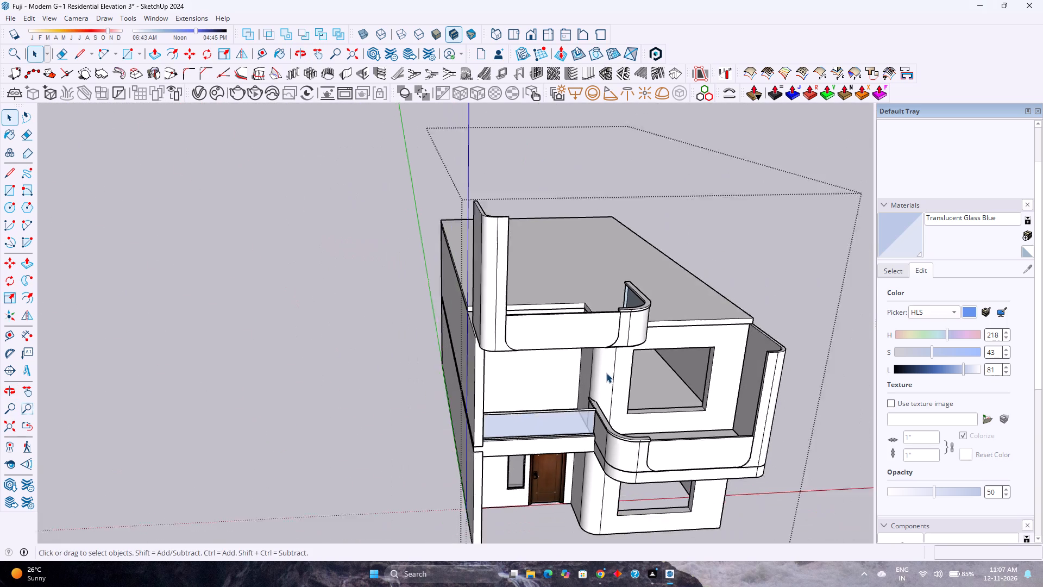
pyautogui.scroll(-1, 606, 373)
pyautogui.moveTo(589, 404); pyautogui.dragTo(530, 335, button='middle')
pyautogui.middleClick(530, 335)
pyautogui.scroll(-2, 530, 332)
pyautogui.moveTo(541, 419); pyautogui.dragTo(224, 332, button='middle')
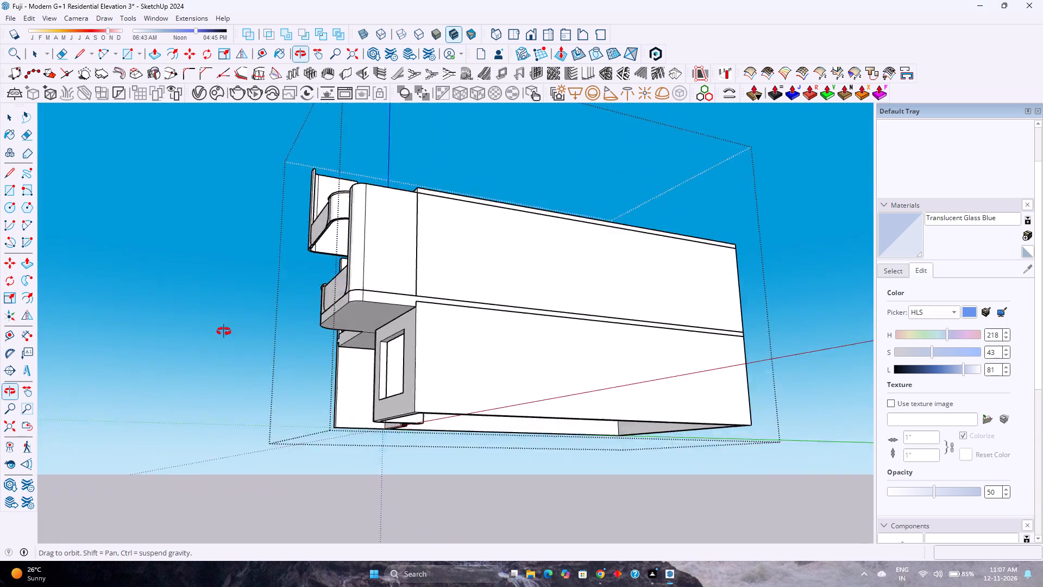
pyautogui.moveTo(224, 332); pyautogui.dragTo(451, 385, button='middle')
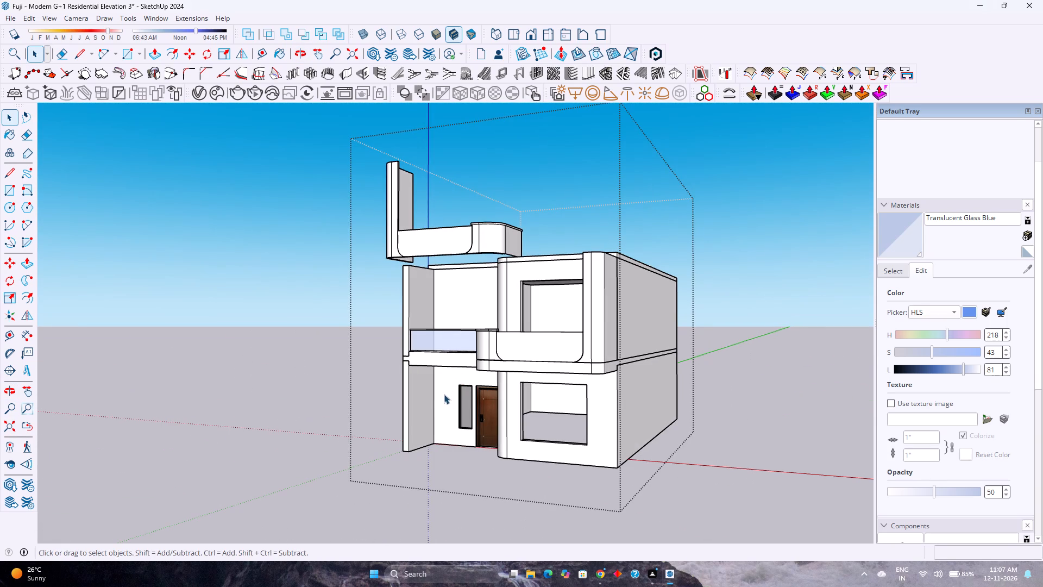
pyautogui.scroll(-4, 434, 392)
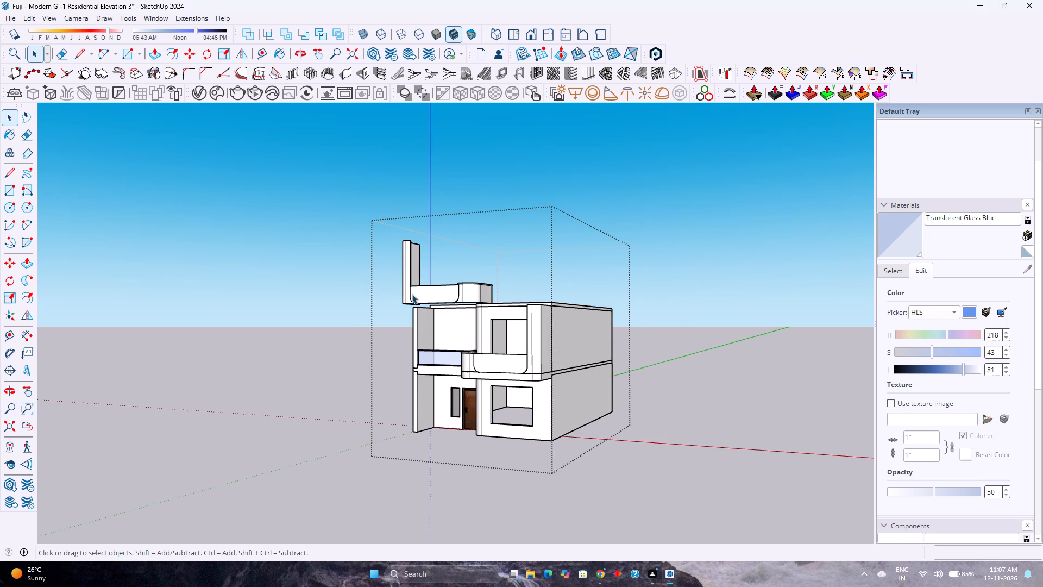
pyautogui.scroll(6, 412, 292)
pyautogui.moveTo(415, 296); pyautogui.dragTo(837, 460, button='middle')
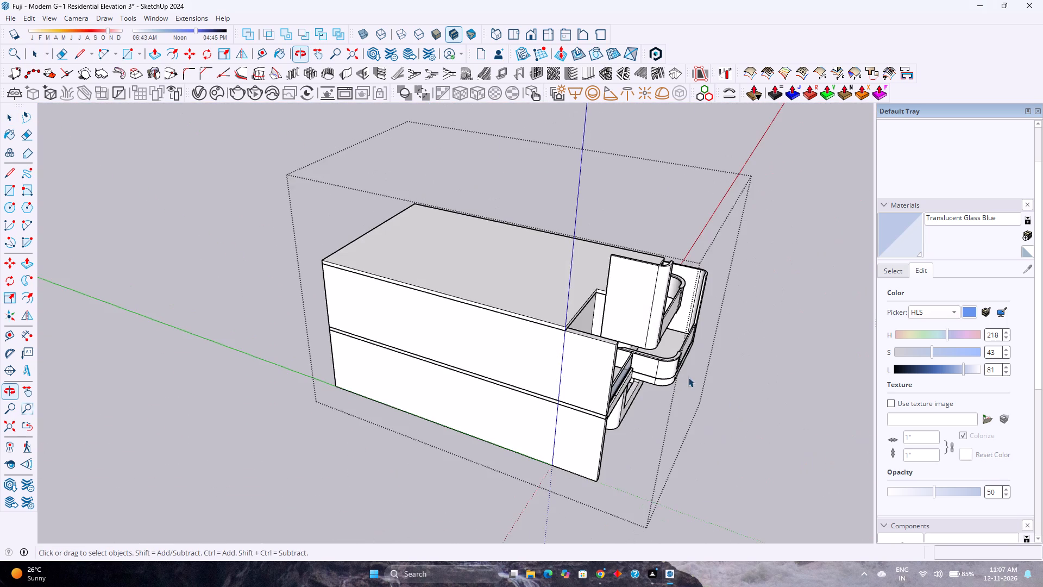
pyautogui.scroll(4, 598, 325)
pyautogui.keyDown('shift'); pyautogui.moveTo(614, 336); pyautogui.dragTo(554, 365, button='middle'); pyautogui.keyUp('shift')
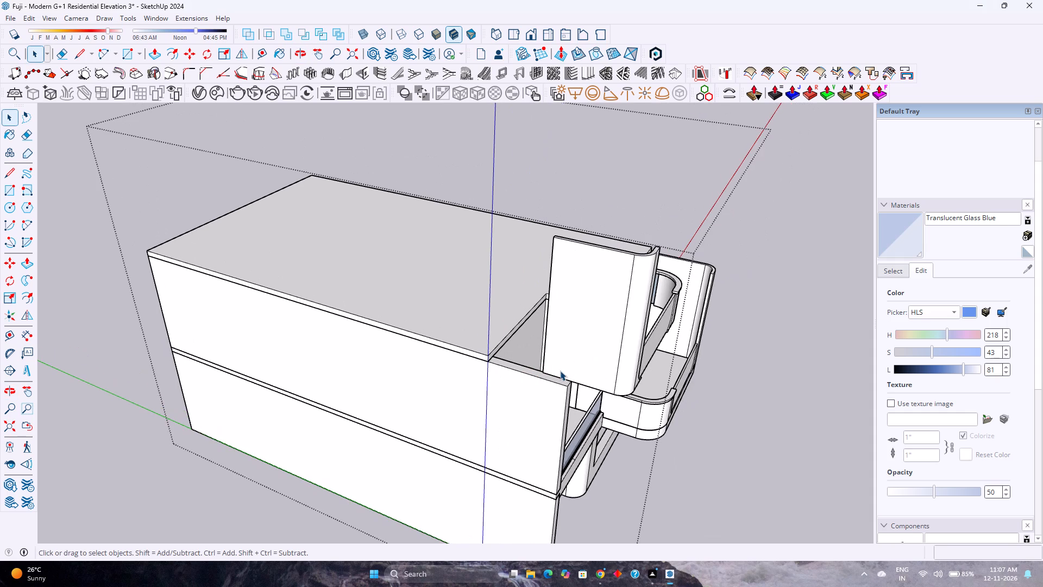
# Move the roof-level balcony surround along the green axis, from its lower curve edge to the top outer corner of the house's side wall.
pyautogui.keyDown('shift'); pyautogui.moveTo(577, 367); pyautogui.dragTo(604, 383, button='middle'); pyautogui.keyUp('shift')
pyautogui.scroll(10, 576, 401)
pyautogui.press('m')
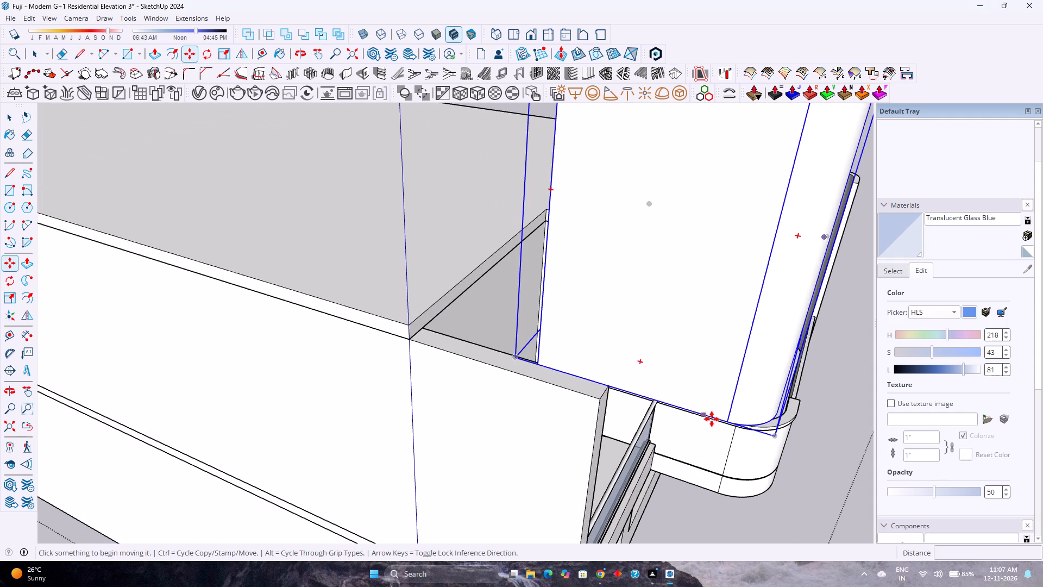
pyautogui.scroll(8, 726, 425)
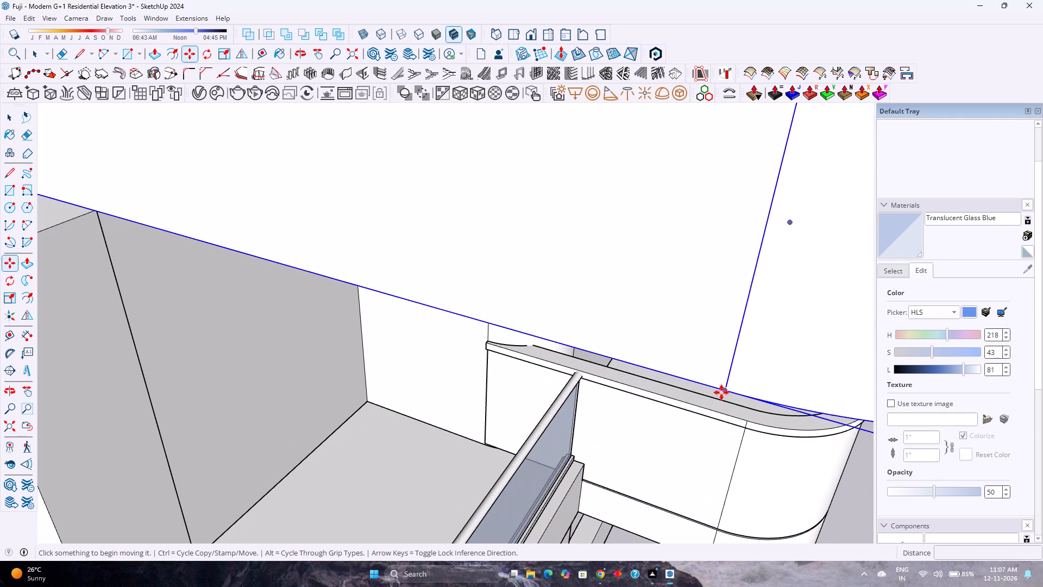
pyautogui.click(721, 392)
pyautogui.press('Left')
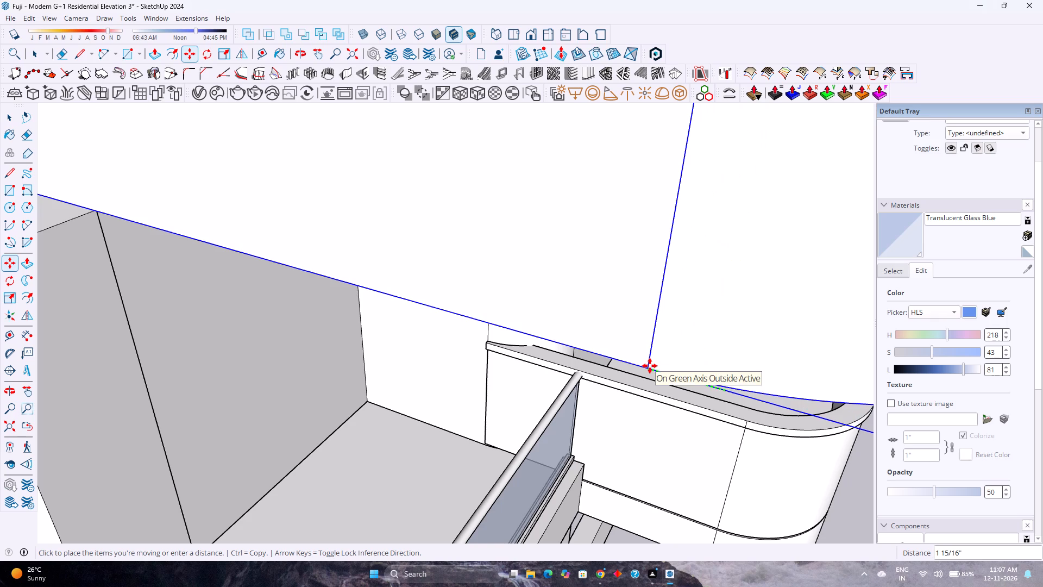
pyautogui.scroll(-11, 650, 366)
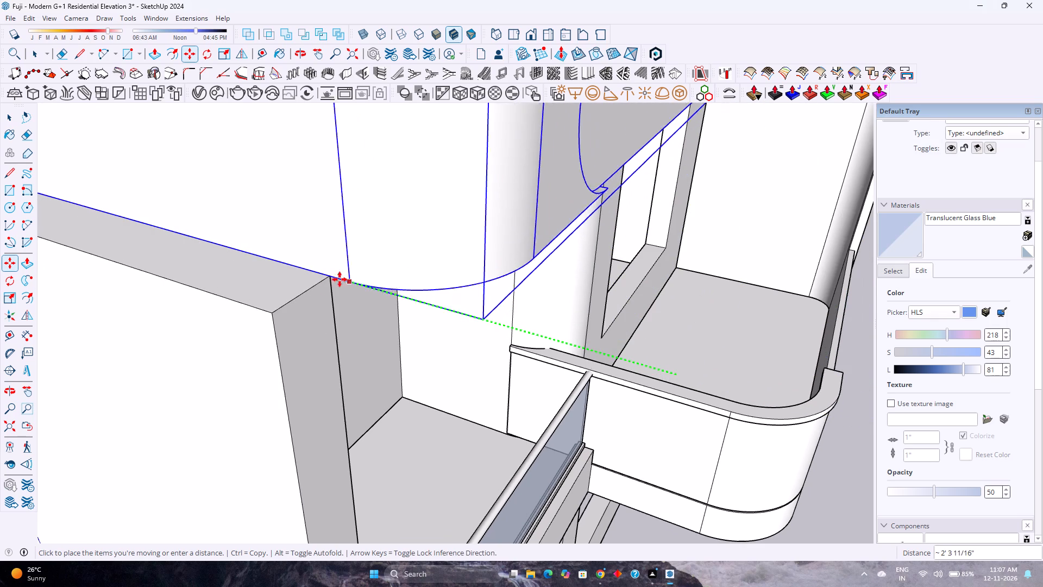
pyautogui.click(274, 310)
pyautogui.scroll(-4, 327, 308)
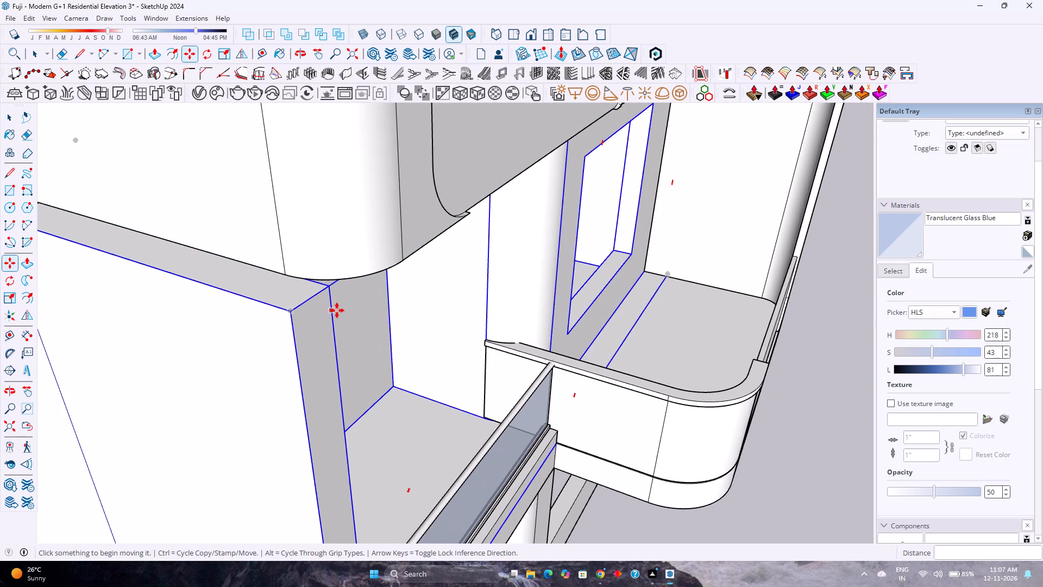
pyautogui.moveTo(354, 316); pyautogui.dragTo(476, 304, button='middle')
pyautogui.scroll(-8, 476, 304)
pyautogui.press('space')
pyautogui.scroll(-1, 635, 349)
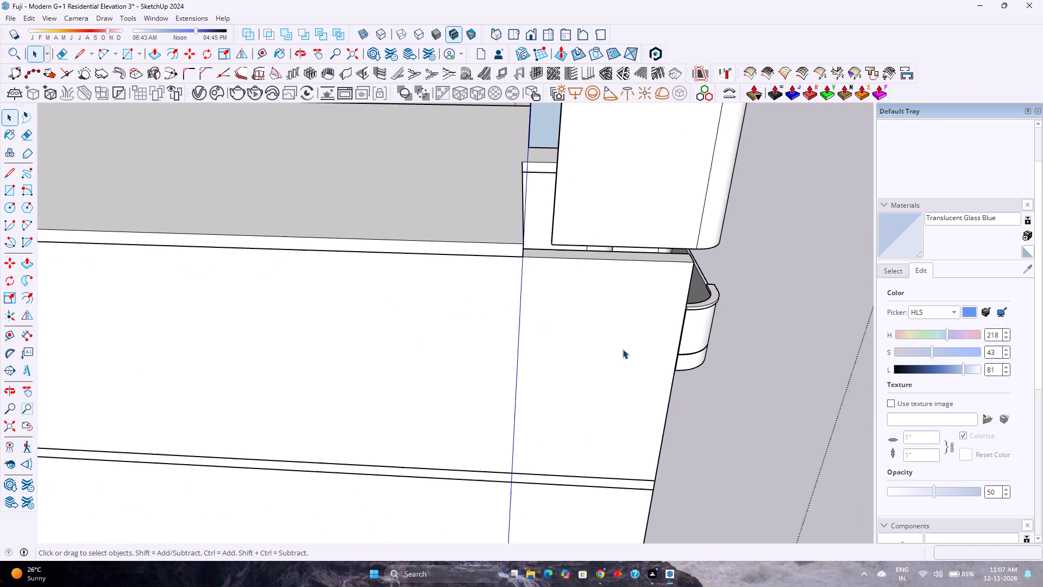
pyautogui.press('Escape')
# Open the roof-level surround group for editing and start the Line tool at the wall's lower edge.
pyautogui.scroll(-4, 594, 347)
pyautogui.moveTo(610, 347); pyautogui.dragTo(651, 571, button='middle')
pyautogui.scroll(5, 643, 420)
pyautogui.moveTo(641, 420); pyautogui.dragTo(678, 333, button='middle')
pyautogui.middleClick(679, 330)
pyautogui.scroll(2, 641, 195)
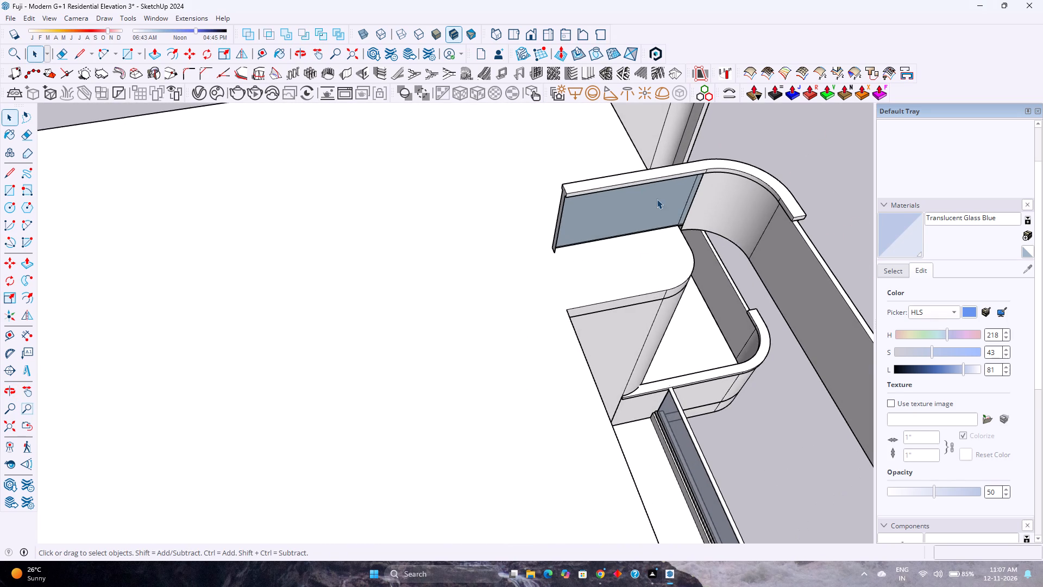
pyautogui.click(655, 197)
pyautogui.scroll(3, 652, 200)
pyautogui.doubleClick(649, 203)
pyautogui.doubleClick(643, 207)
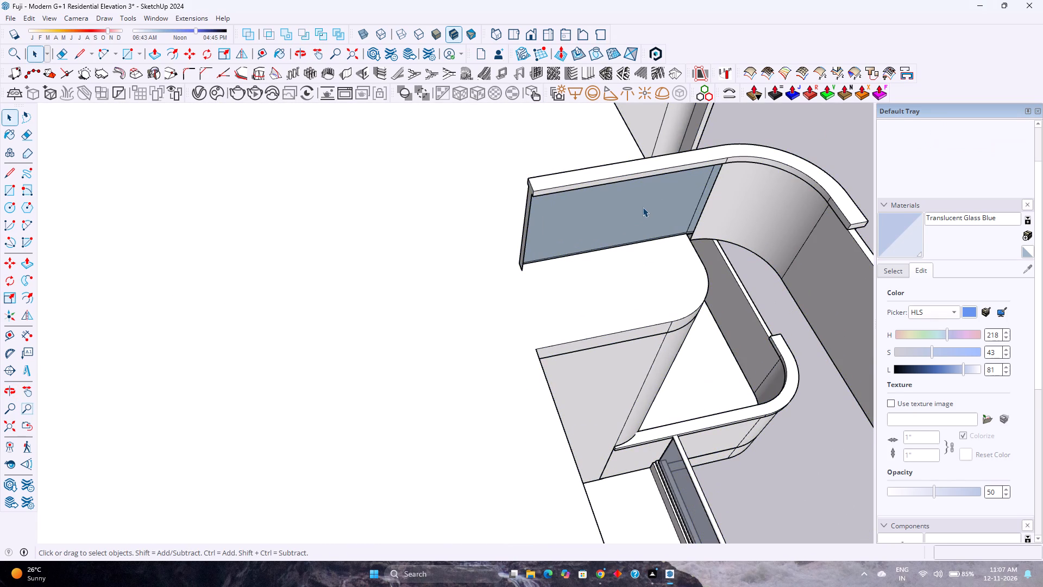
pyautogui.scroll(5, 655, 236)
pyautogui.press('l')
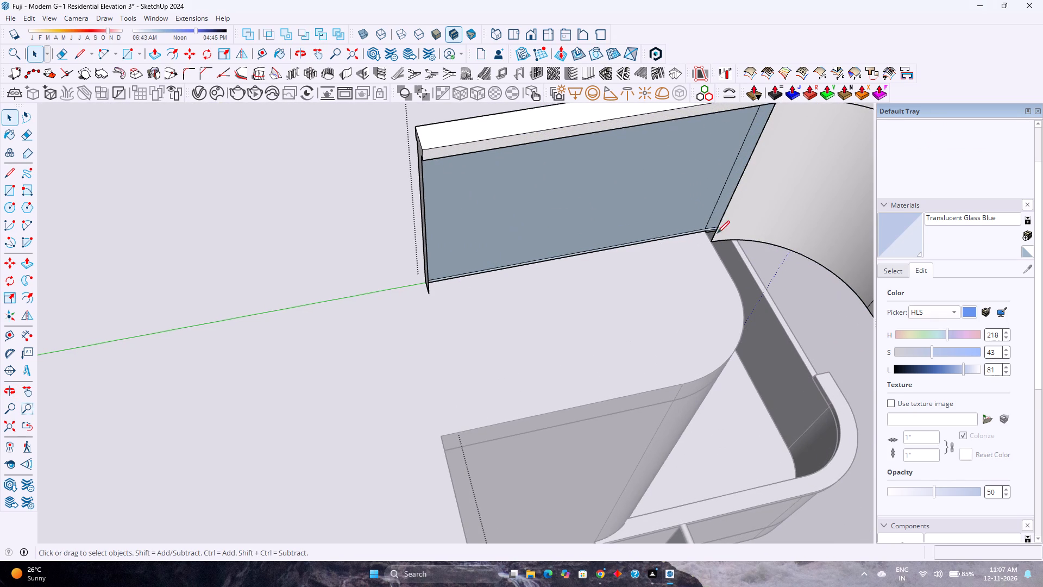
pyautogui.scroll(3, 702, 252)
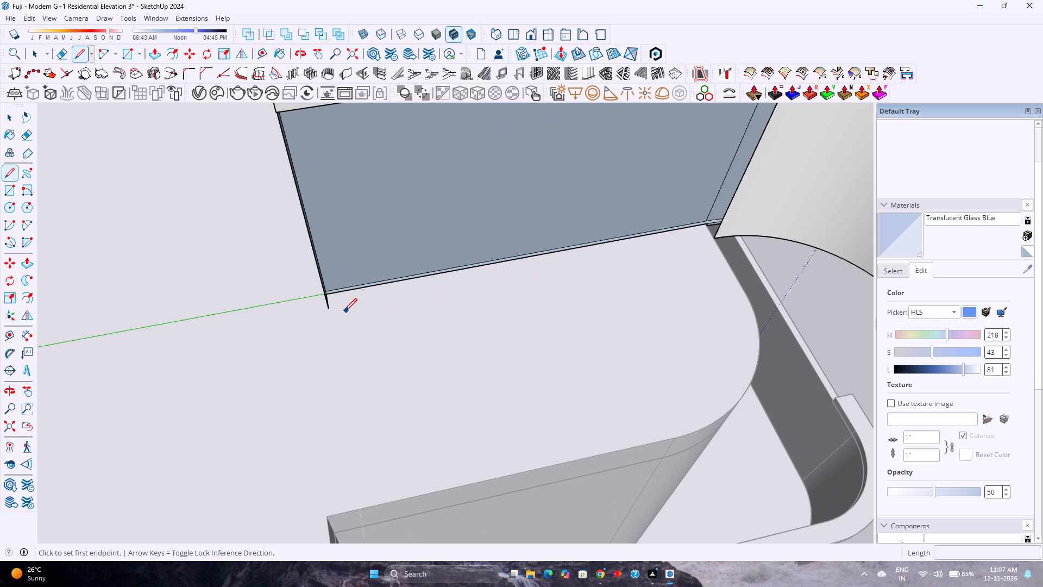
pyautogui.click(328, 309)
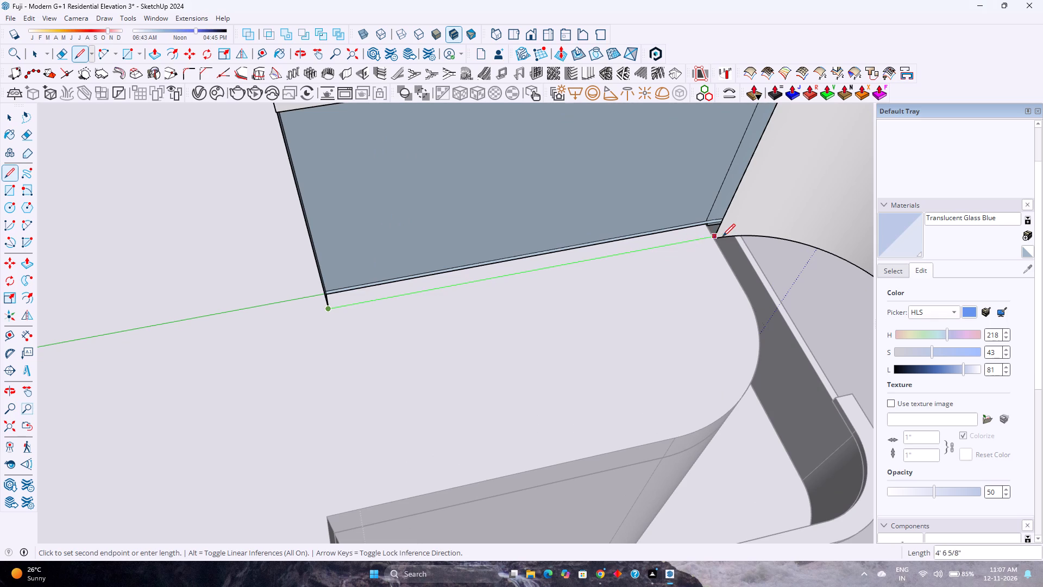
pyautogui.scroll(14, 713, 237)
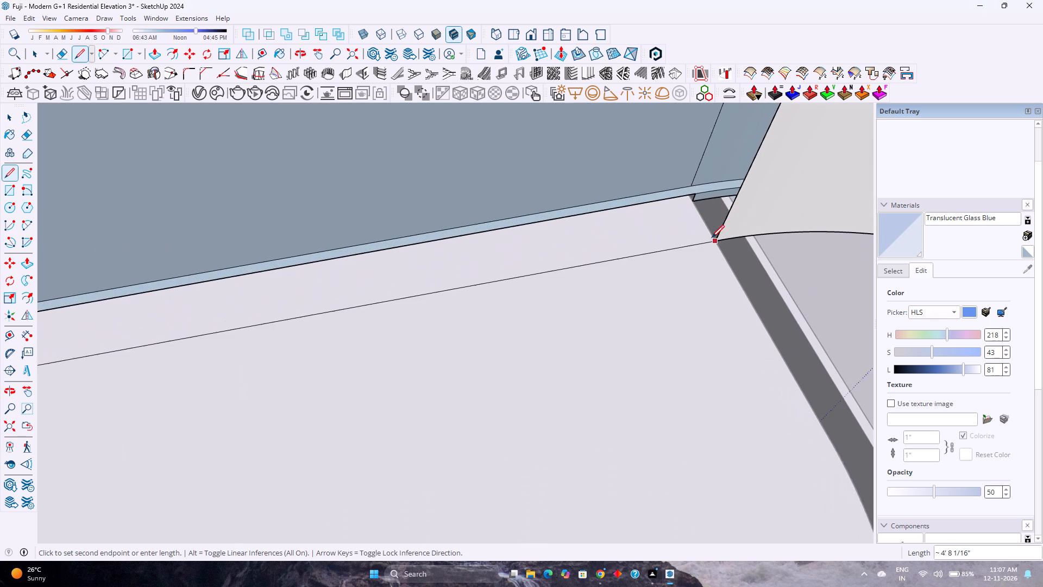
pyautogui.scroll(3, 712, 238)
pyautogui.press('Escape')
# Draw an edge about 4' 8 1/8" along the green axis from the curved wall's lower corner, then join it up to the end face's corner.
pyautogui.click(719, 243)
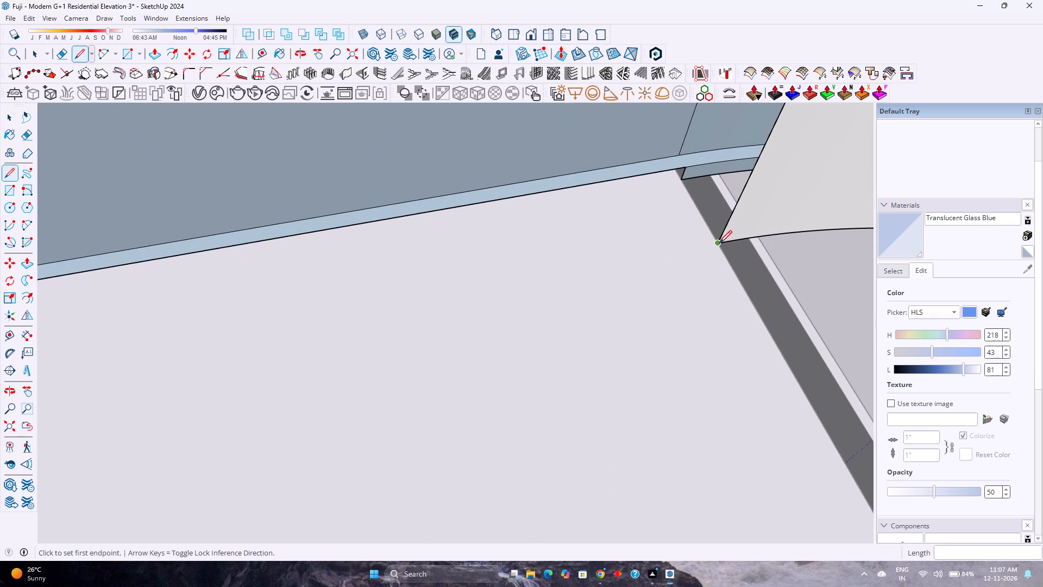
pyautogui.scroll(-14, 523, 246)
pyautogui.keyDown('shift'); pyautogui.moveTo(430, 266); pyautogui.dragTo(474, 264, button='middle'); pyautogui.keyUp('shift')
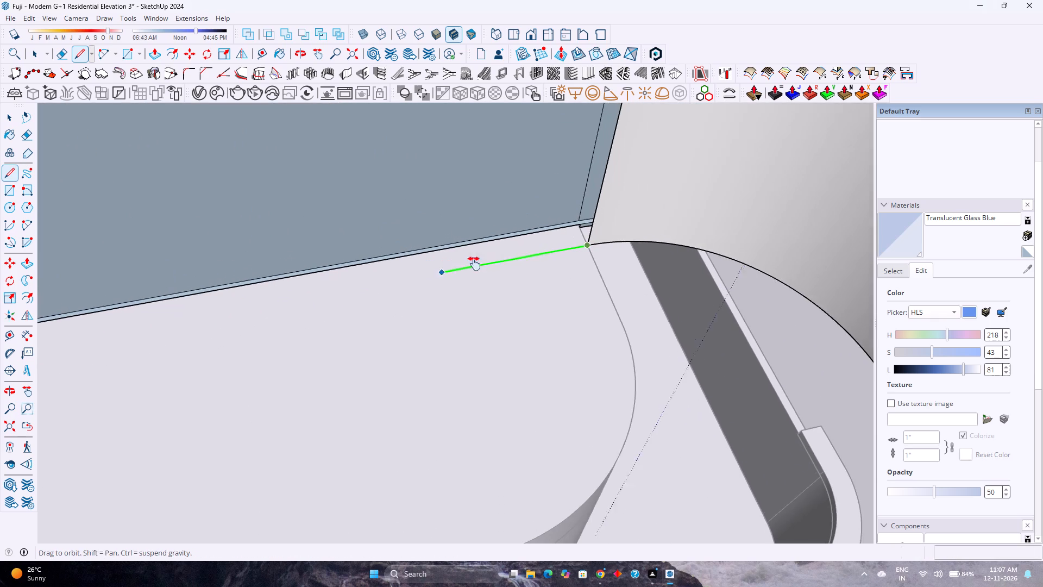
pyautogui.keyDown('shift'); pyautogui.moveTo(474, 264); pyautogui.dragTo(826, 203, button='middle'); pyautogui.keyUp('shift')
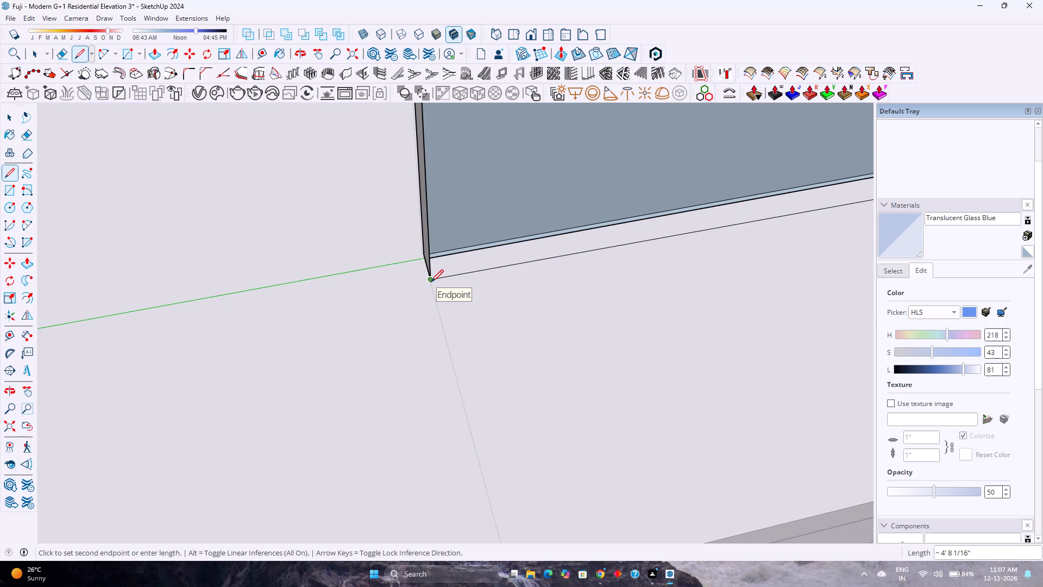
pyautogui.press('Left')
pyautogui.scroll(15, 430, 283)
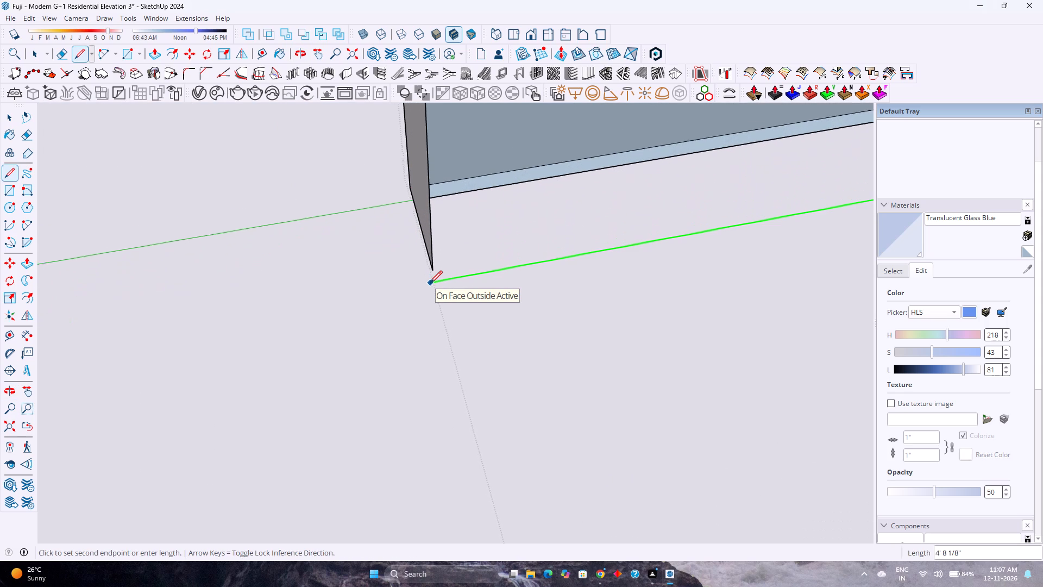
pyautogui.click(436, 268)
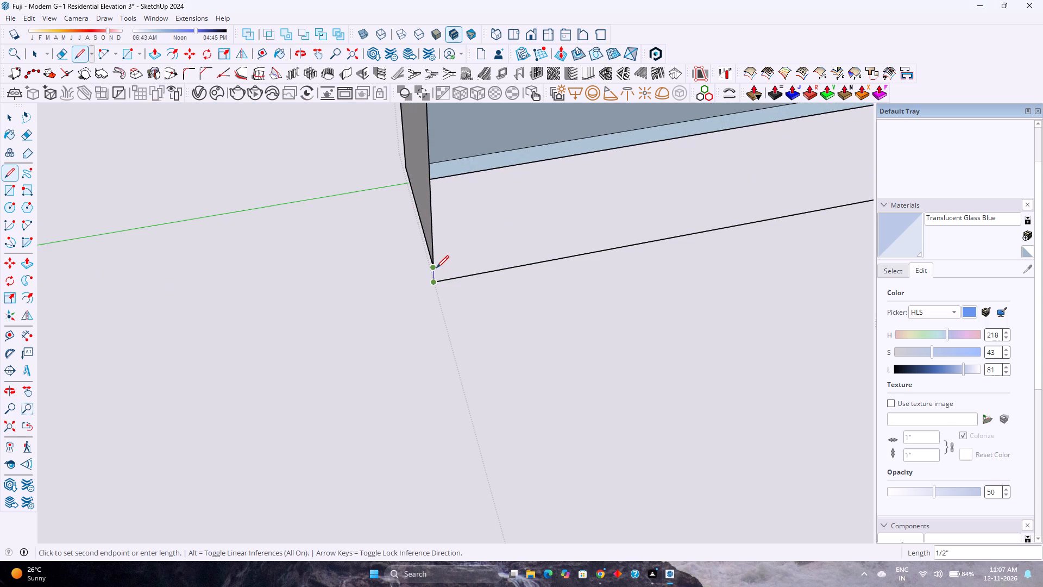
pyautogui.scroll(6, 436, 268)
pyautogui.click(432, 265)
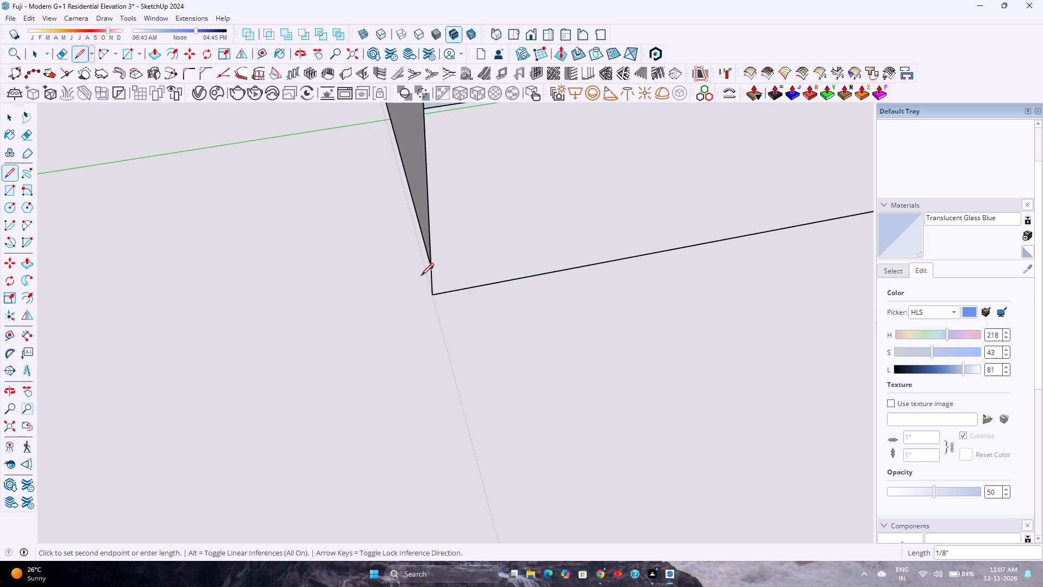
pyautogui.moveTo(424, 277); pyautogui.dragTo(565, 313, button='middle')
pyautogui.middleClick(565, 313)
pyautogui.scroll(-4, 401, 304)
pyautogui.moveTo(370, 304); pyautogui.dragTo(678, 202, button='middle')
pyautogui.moveTo(311, 379); pyautogui.dragTo(533, 217, button='middle')
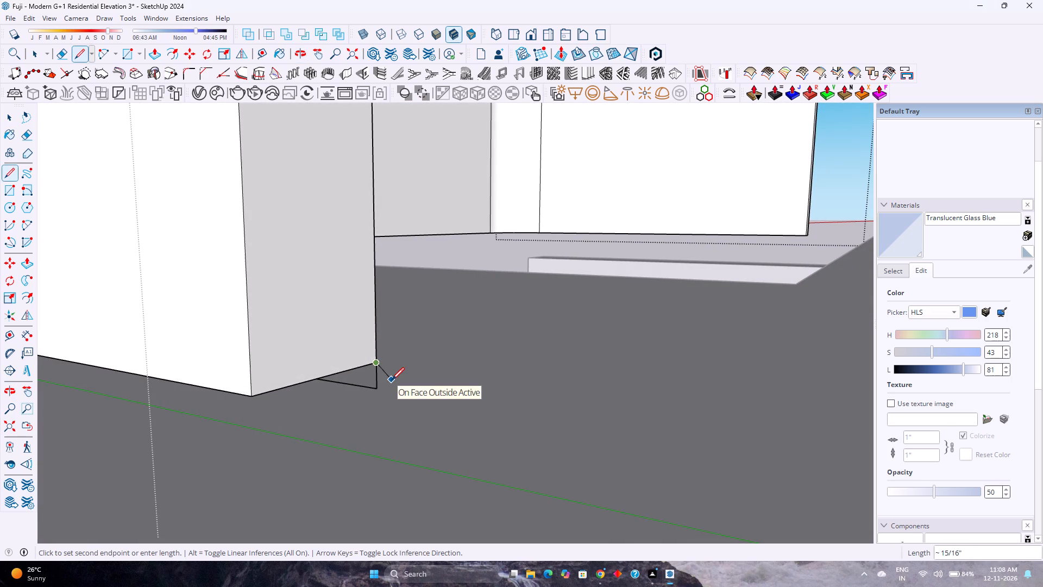
pyautogui.press('Escape')
# Extend the wall's end face down about 1/2" with a vertical edge at its other corner and a 3" bottom edge.
pyautogui.moveTo(340, 394); pyautogui.dragTo(0, 384, button='middle')
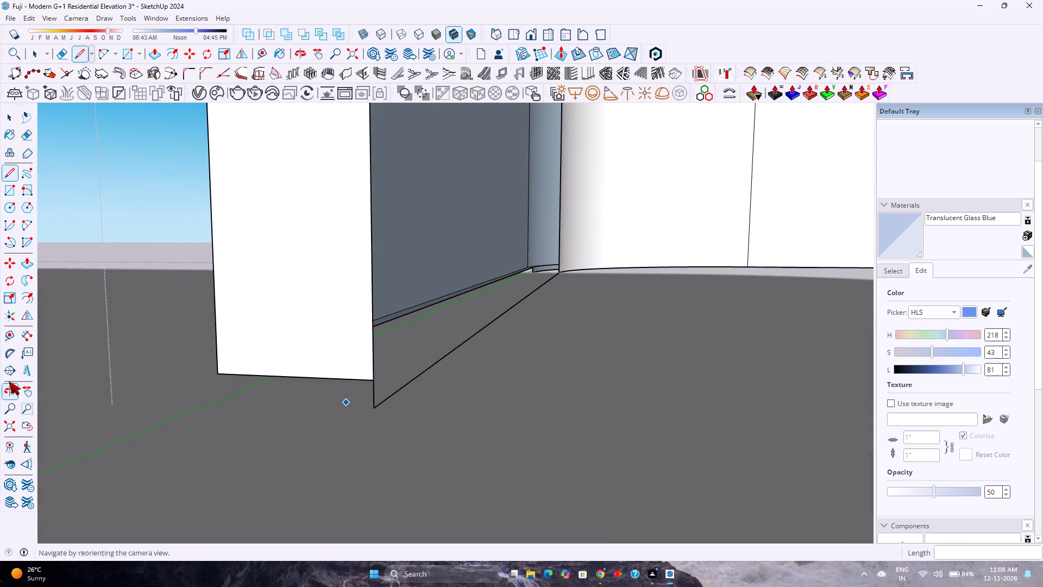
pyautogui.scroll(2, 370, 410)
pyautogui.moveTo(369, 410); pyautogui.dragTo(373, 409, button='middle')
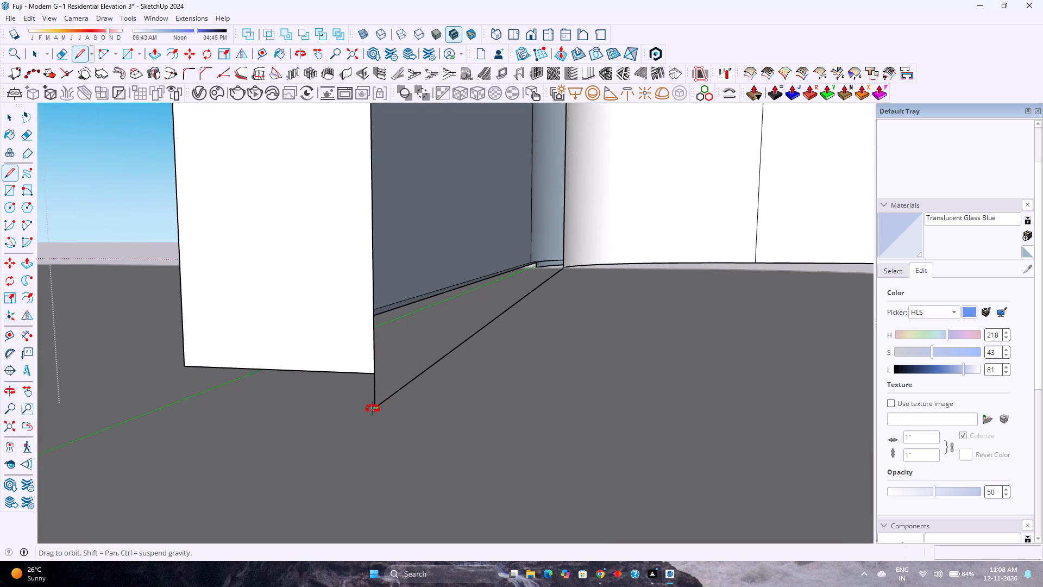
pyautogui.moveTo(373, 409); pyautogui.dragTo(610, 370, button='middle')
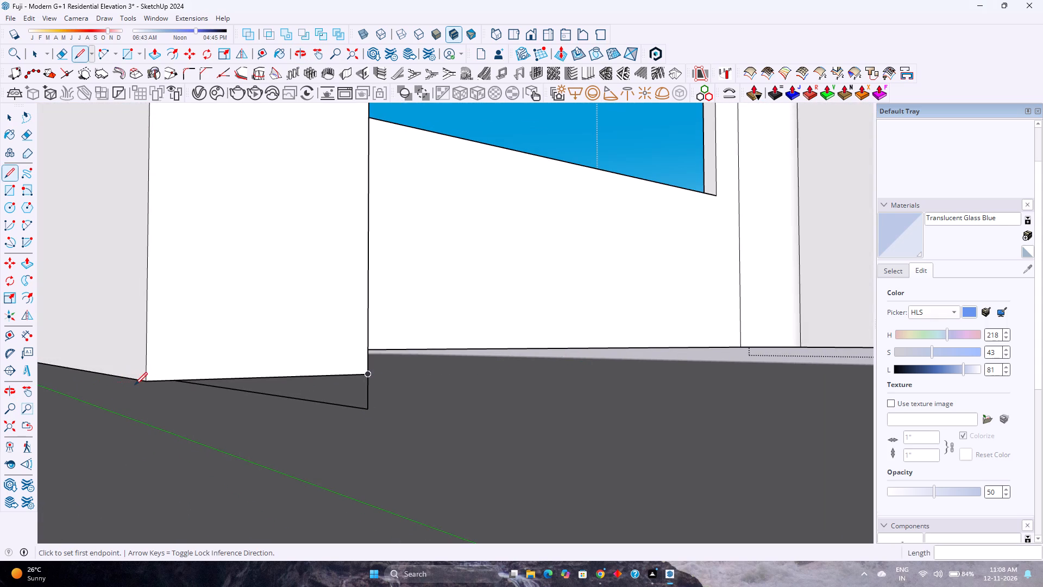
pyautogui.click(147, 380)
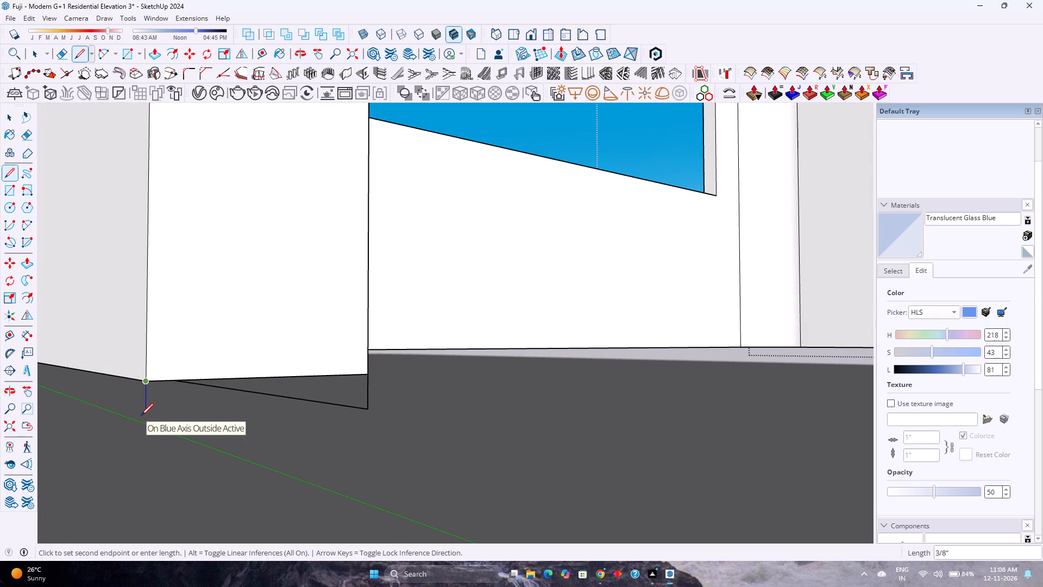
pyautogui.press('Up')
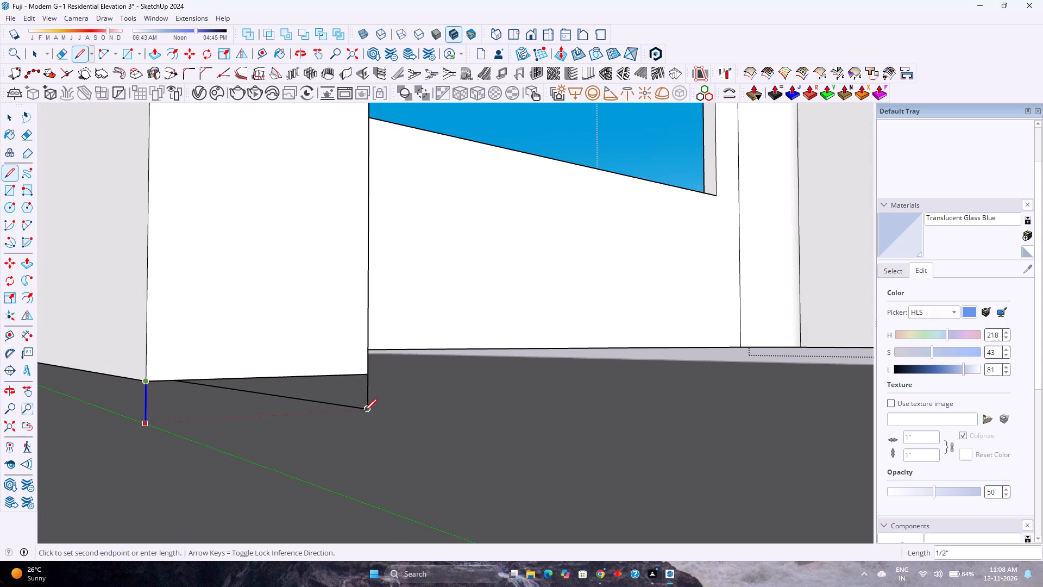
pyautogui.click(364, 411)
pyautogui.click(370, 407)
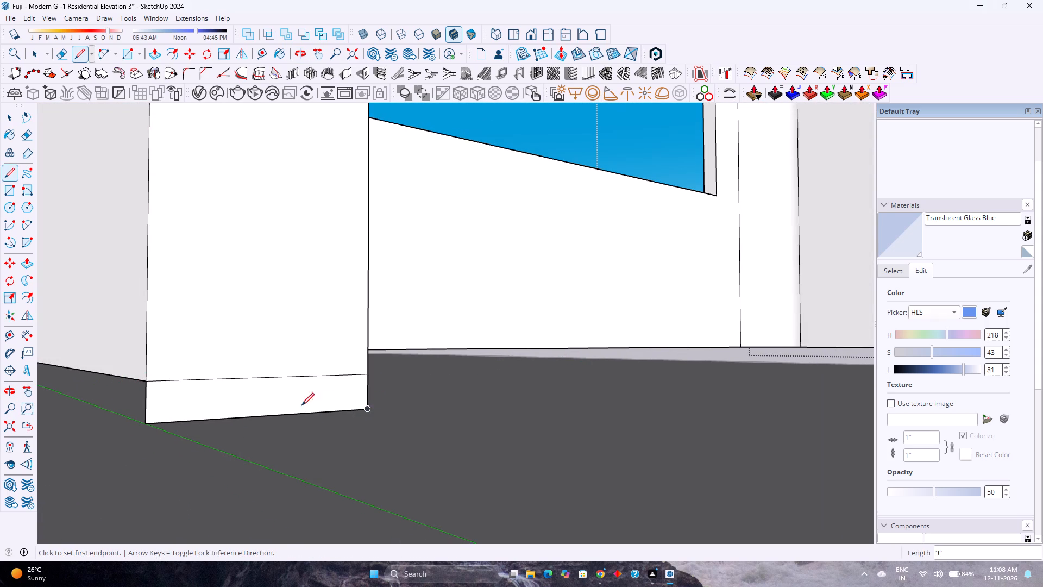
# Draw an edge about 2 1/2" along the red axis between the lower corners where the curved wall begins, closing the bottom face.
pyautogui.keyDown('shift'); pyautogui.moveTo(240, 404); pyautogui.dragTo(581, 394, button='middle'); pyautogui.keyUp('shift')
pyautogui.scroll(-3, 526, 382)
pyautogui.keyDown('shift'); pyautogui.moveTo(315, 377); pyautogui.dragTo(519, 385, button='middle'); pyautogui.keyUp('shift')
pyautogui.moveTo(191, 372); pyautogui.dragTo(381, 374, button='middle')
pyautogui.scroll(-2, 349, 350)
pyautogui.keyDown('shift'); pyautogui.moveTo(300, 349); pyautogui.dragTo(646, 344, button='middle'); pyautogui.keyUp('shift')
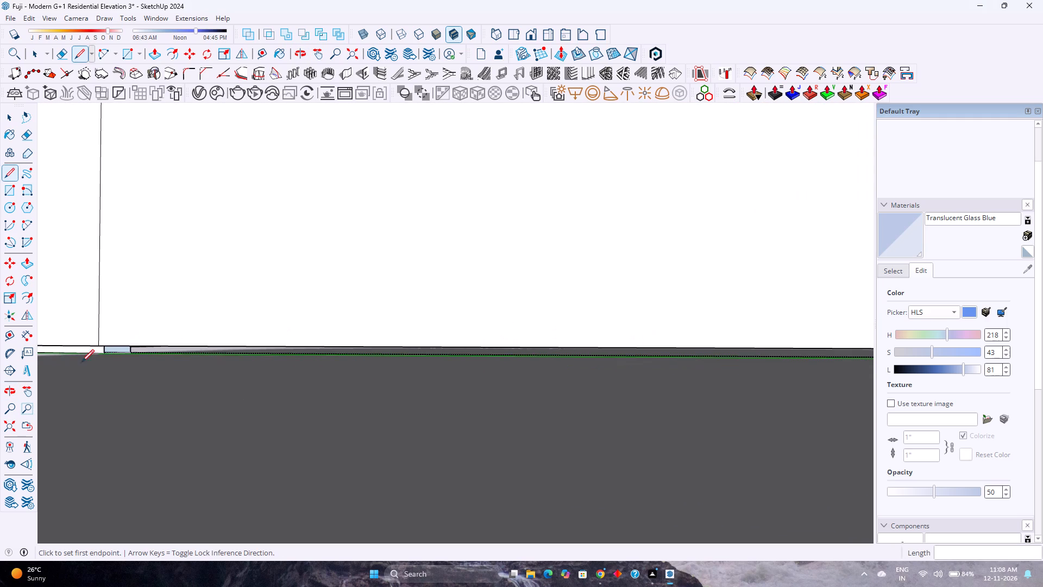
pyautogui.scroll(6, 89, 362)
pyautogui.moveTo(92, 362); pyautogui.dragTo(198, 315, button='middle')
pyautogui.middleClick(198, 315)
pyautogui.moveTo(200, 318); pyautogui.dragTo(152, 405, button='middle')
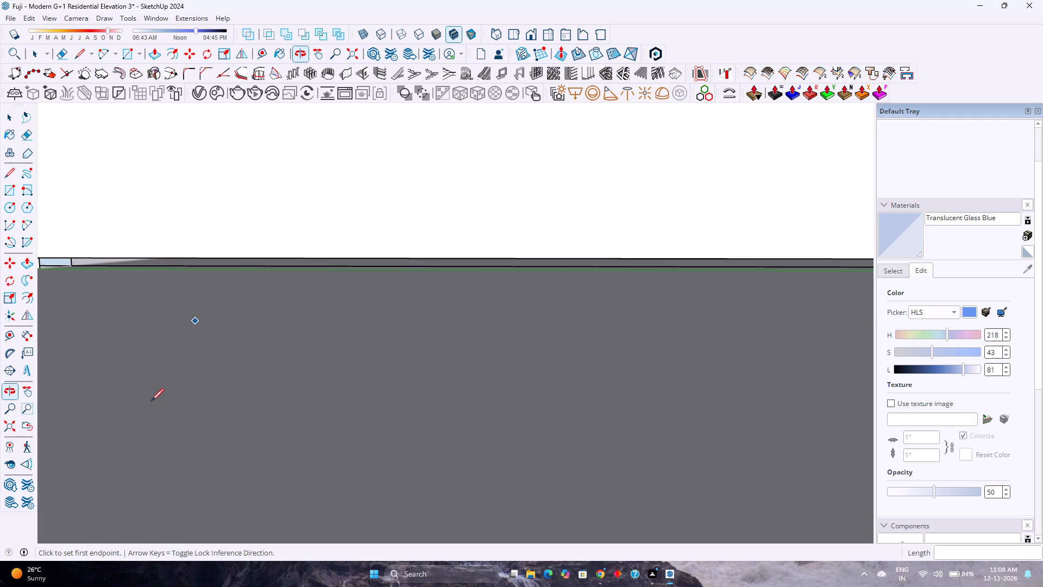
pyautogui.keyDown('shift'); pyautogui.moveTo(46, 261); pyautogui.dragTo(323, 295, button='middle'); pyautogui.keyUp('shift')
pyautogui.scroll(5, 322, 298)
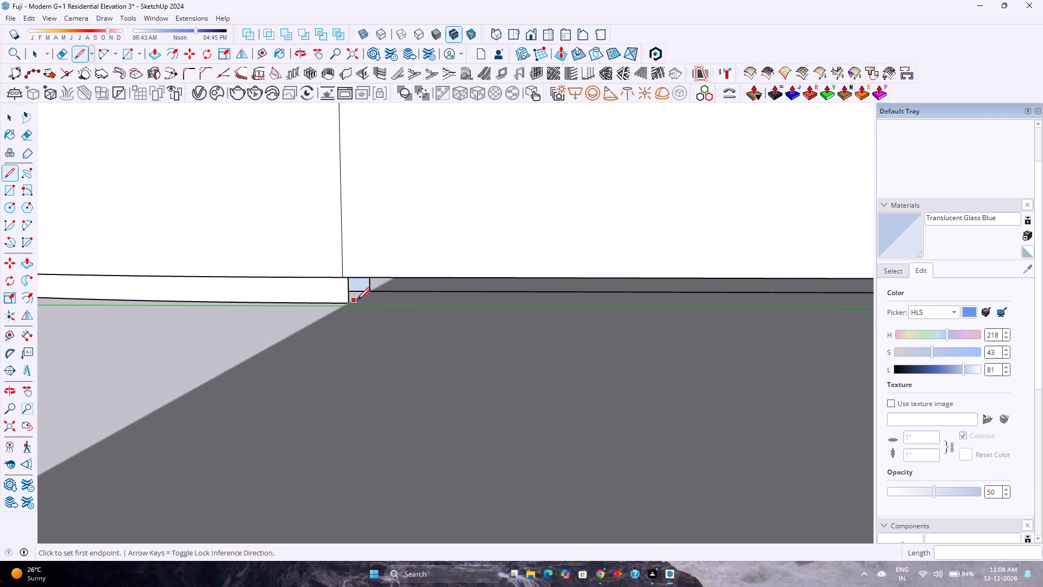
pyautogui.moveTo(364, 288); pyautogui.dragTo(103, 285, button='middle')
pyautogui.scroll(5, 273, 278)
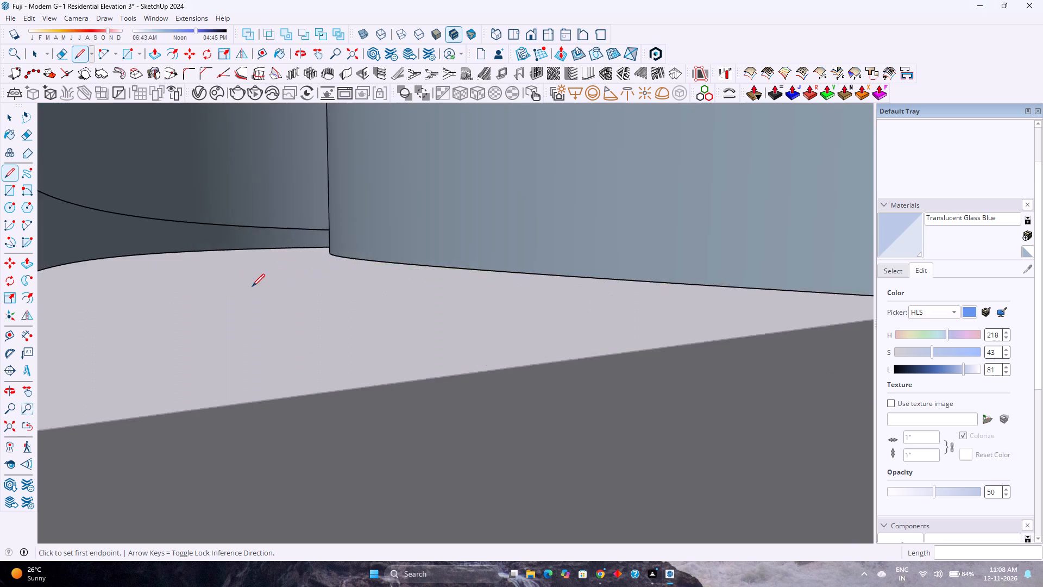
pyautogui.scroll(-3, 252, 286)
pyautogui.moveTo(257, 289); pyautogui.dragTo(95, 277, button='middle')
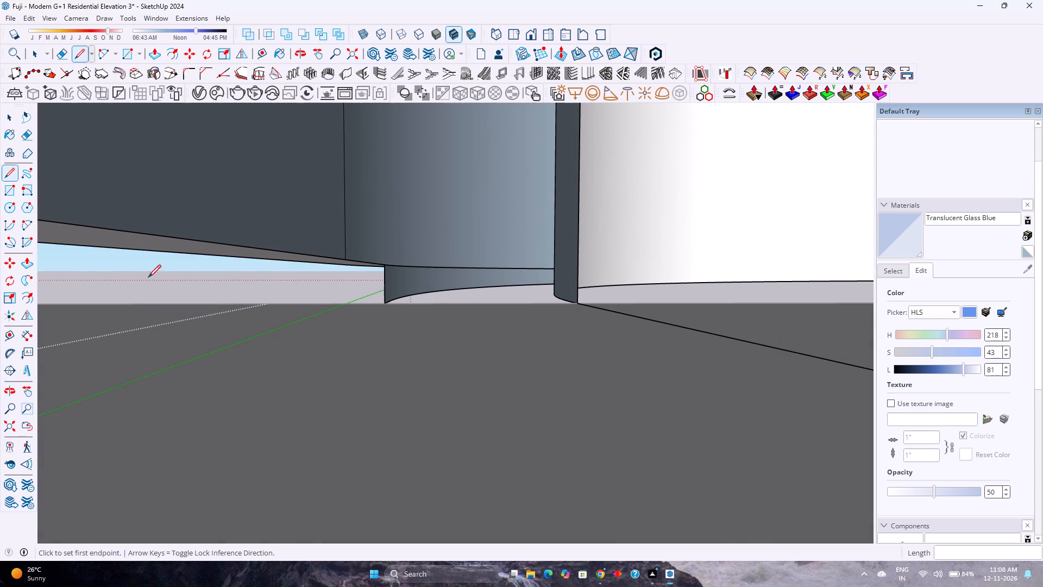
pyautogui.click(384, 301)
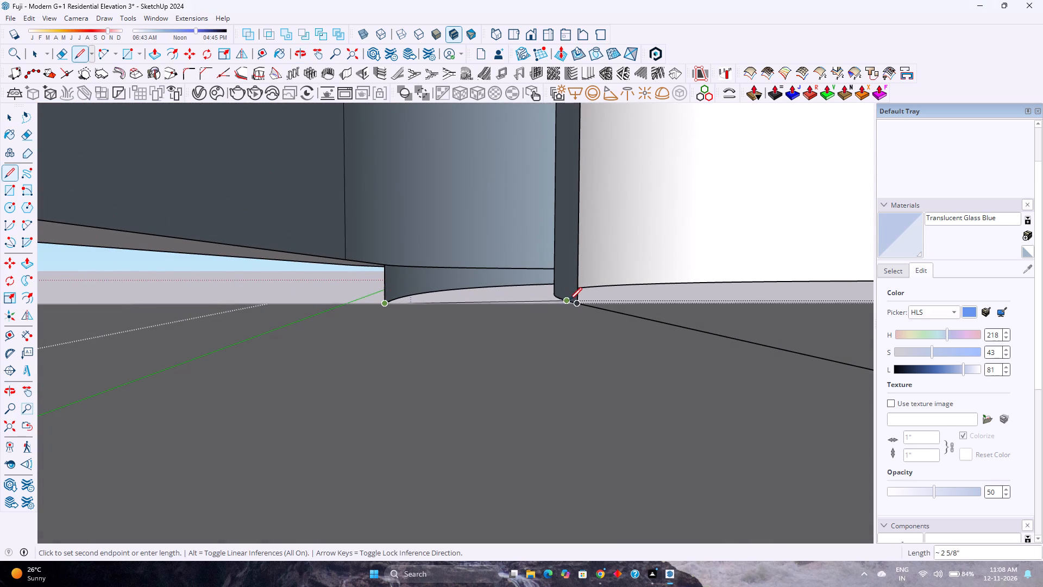
pyautogui.scroll(2, 573, 300)
pyautogui.moveTo(573, 300); pyautogui.dragTo(441, 430, button='middle')
pyautogui.press('Left')
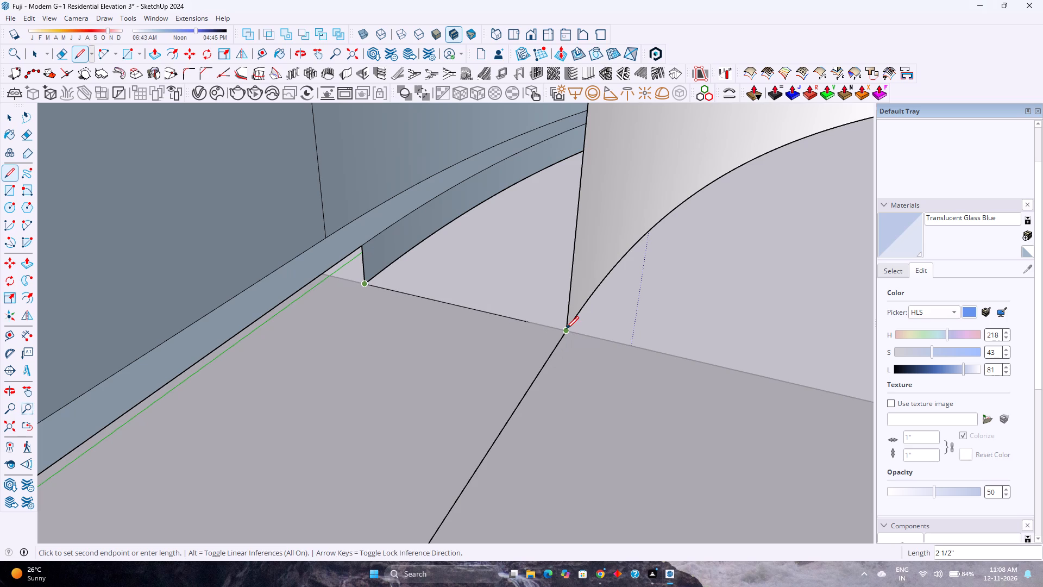
pyautogui.press('Right')
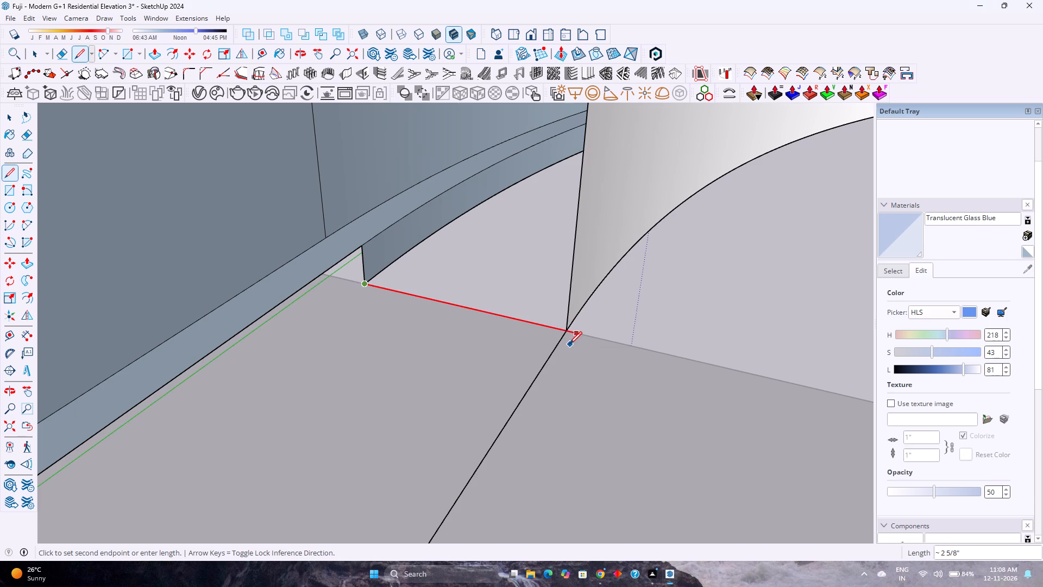
pyautogui.scroll(8, 568, 333)
pyautogui.click(568, 328)
pyautogui.scroll(-3, 443, 323)
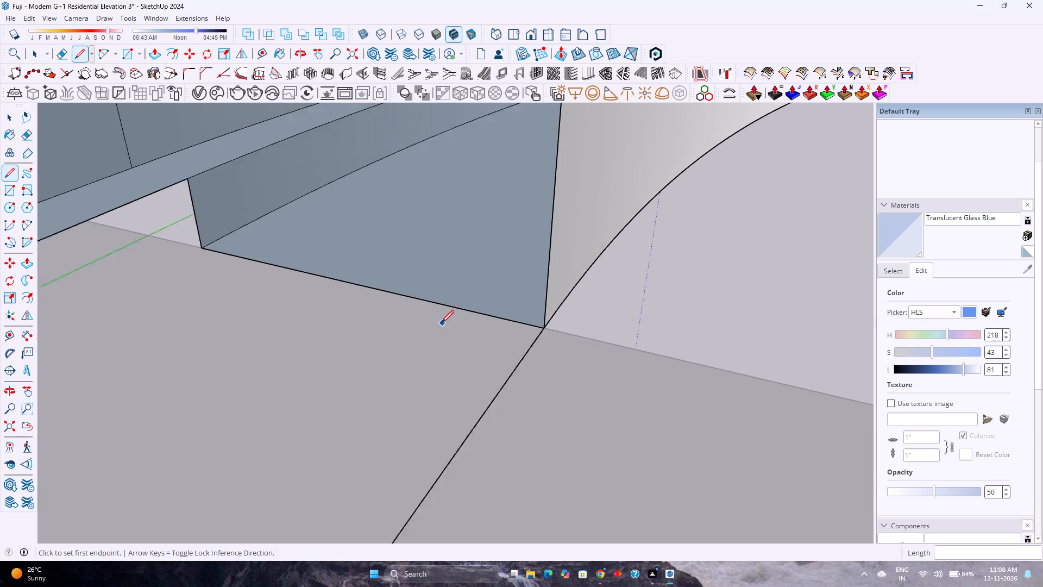
pyautogui.moveTo(291, 323); pyautogui.dragTo(342, 266, button='middle')
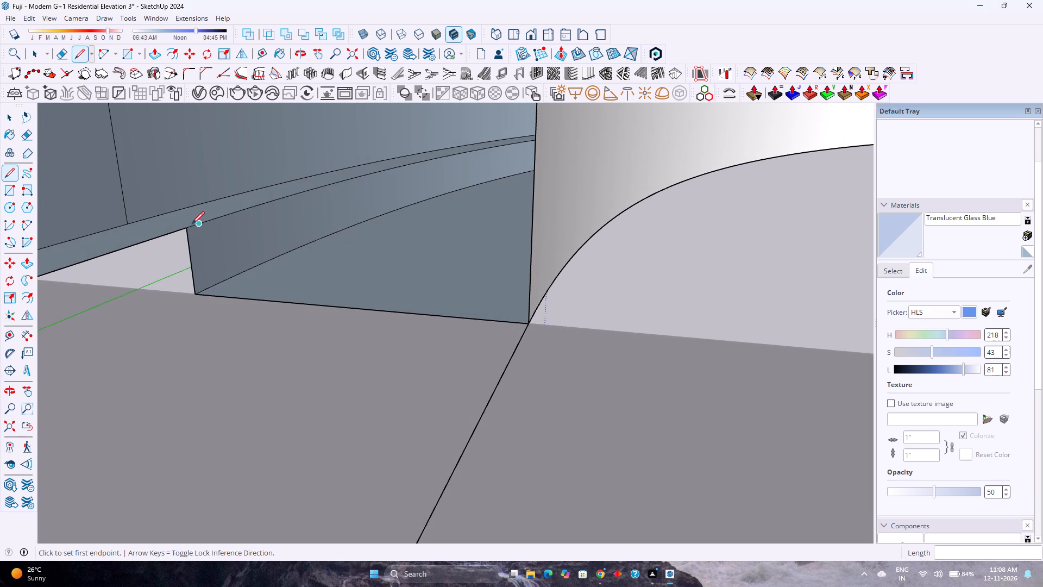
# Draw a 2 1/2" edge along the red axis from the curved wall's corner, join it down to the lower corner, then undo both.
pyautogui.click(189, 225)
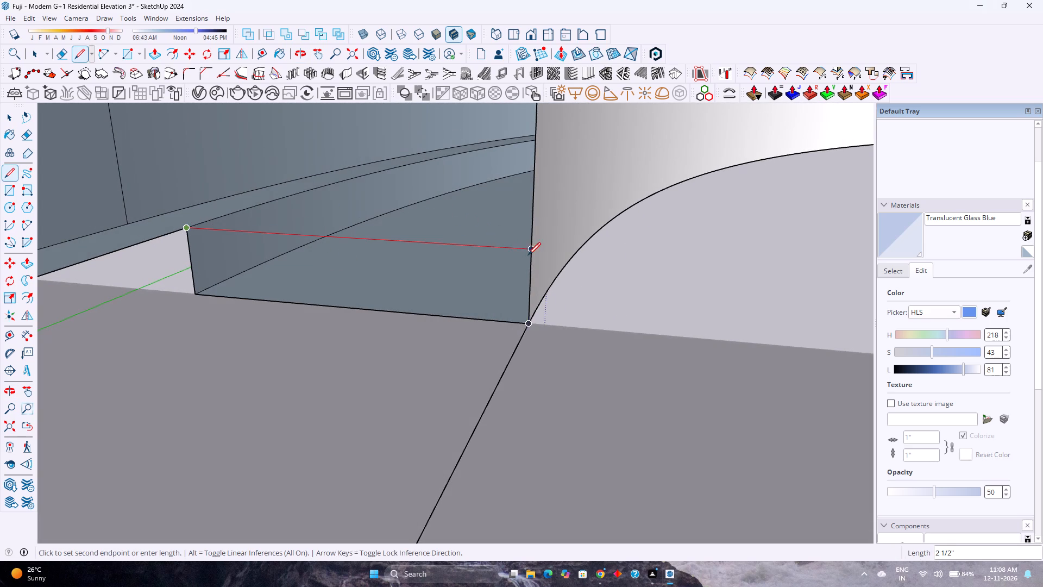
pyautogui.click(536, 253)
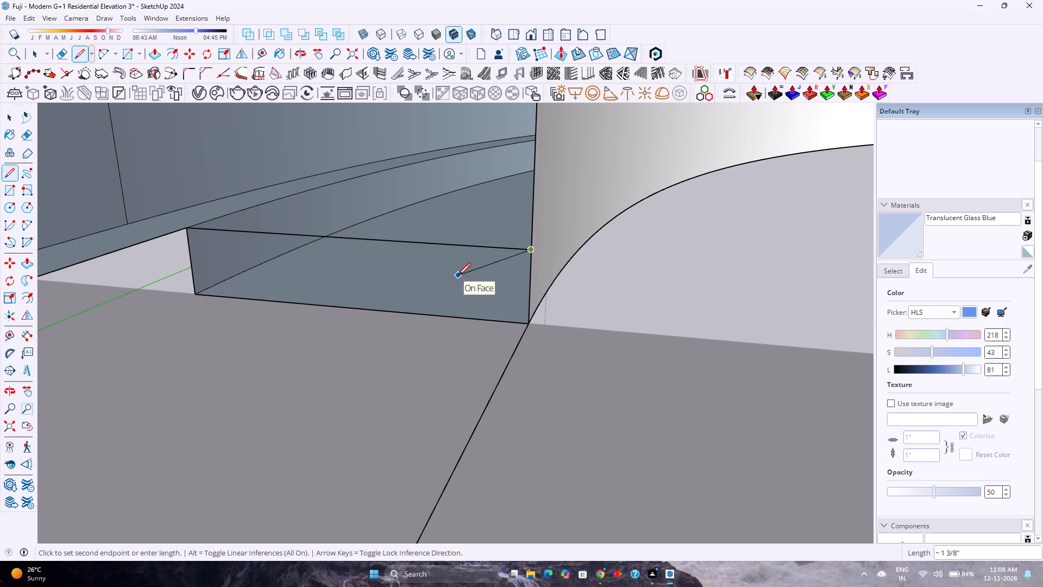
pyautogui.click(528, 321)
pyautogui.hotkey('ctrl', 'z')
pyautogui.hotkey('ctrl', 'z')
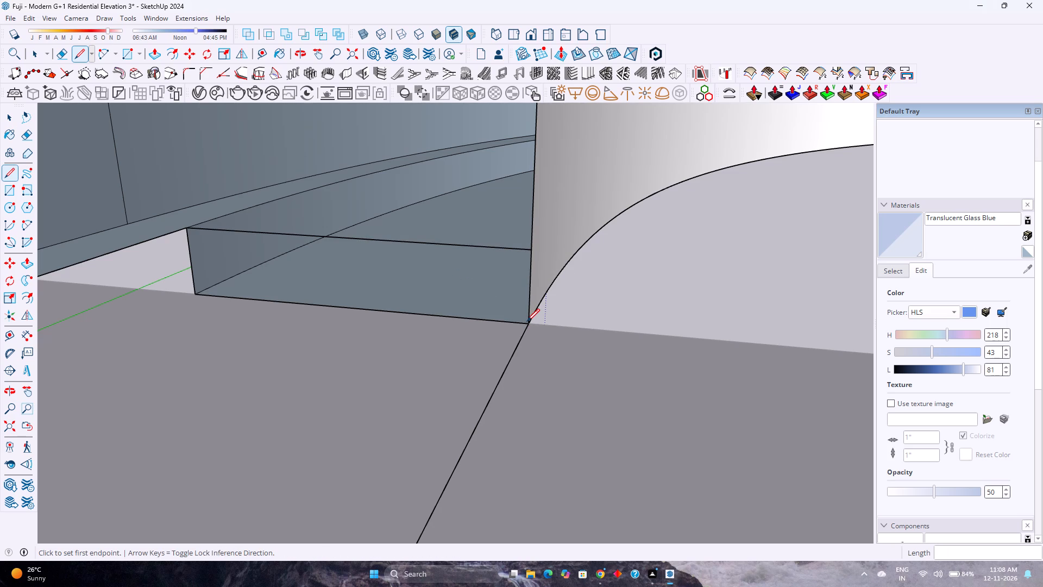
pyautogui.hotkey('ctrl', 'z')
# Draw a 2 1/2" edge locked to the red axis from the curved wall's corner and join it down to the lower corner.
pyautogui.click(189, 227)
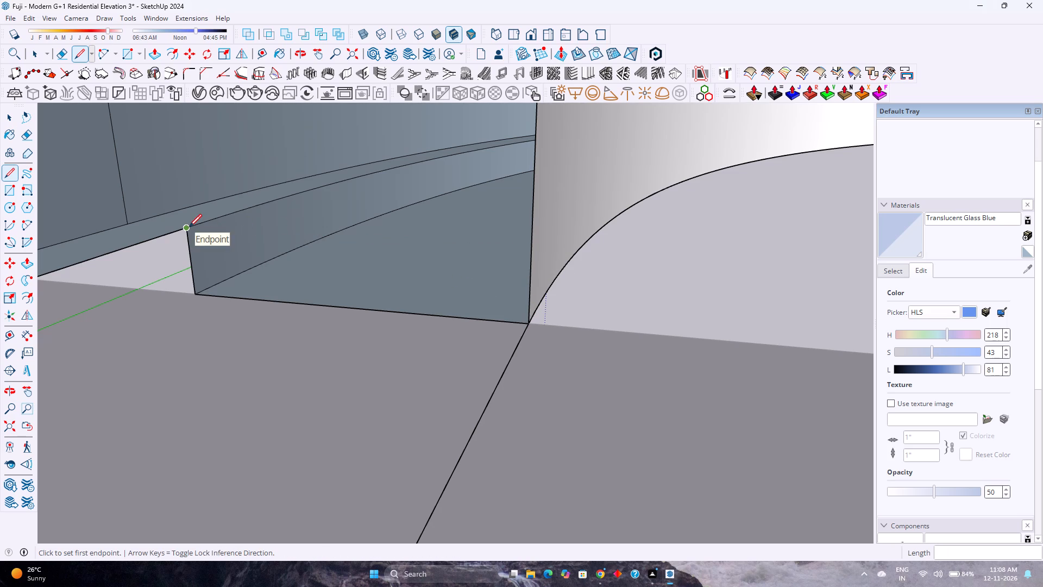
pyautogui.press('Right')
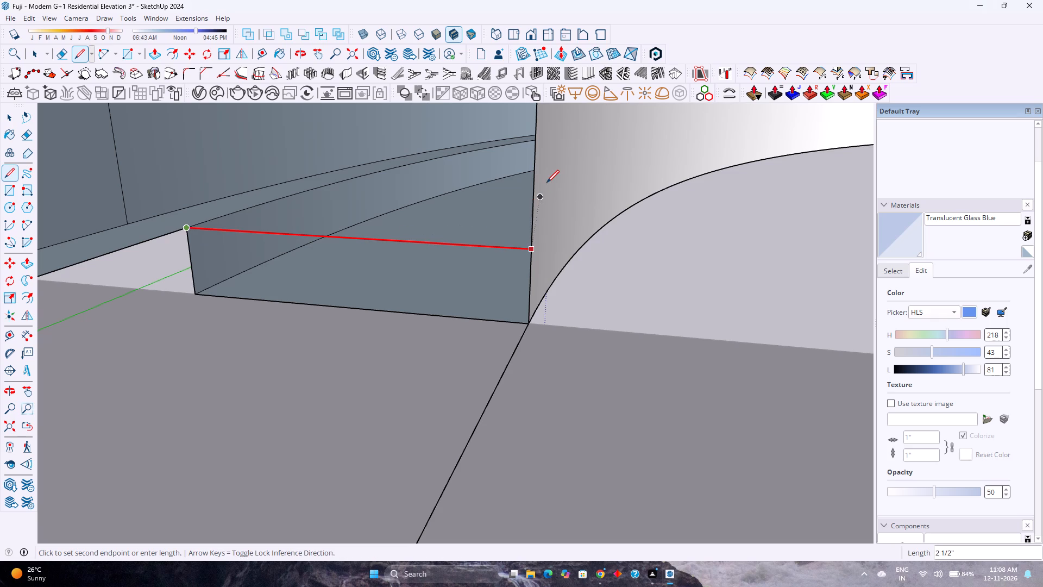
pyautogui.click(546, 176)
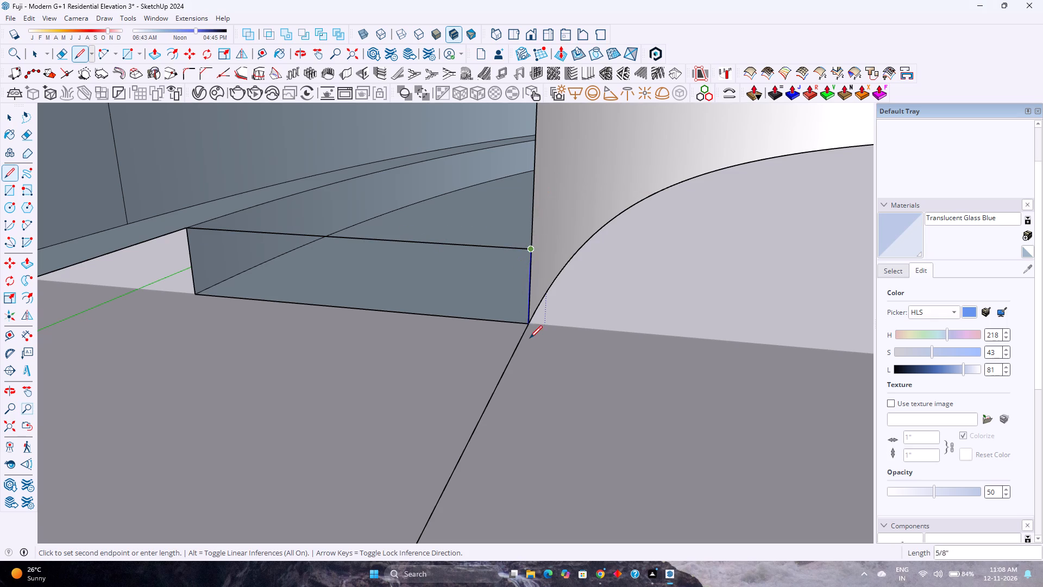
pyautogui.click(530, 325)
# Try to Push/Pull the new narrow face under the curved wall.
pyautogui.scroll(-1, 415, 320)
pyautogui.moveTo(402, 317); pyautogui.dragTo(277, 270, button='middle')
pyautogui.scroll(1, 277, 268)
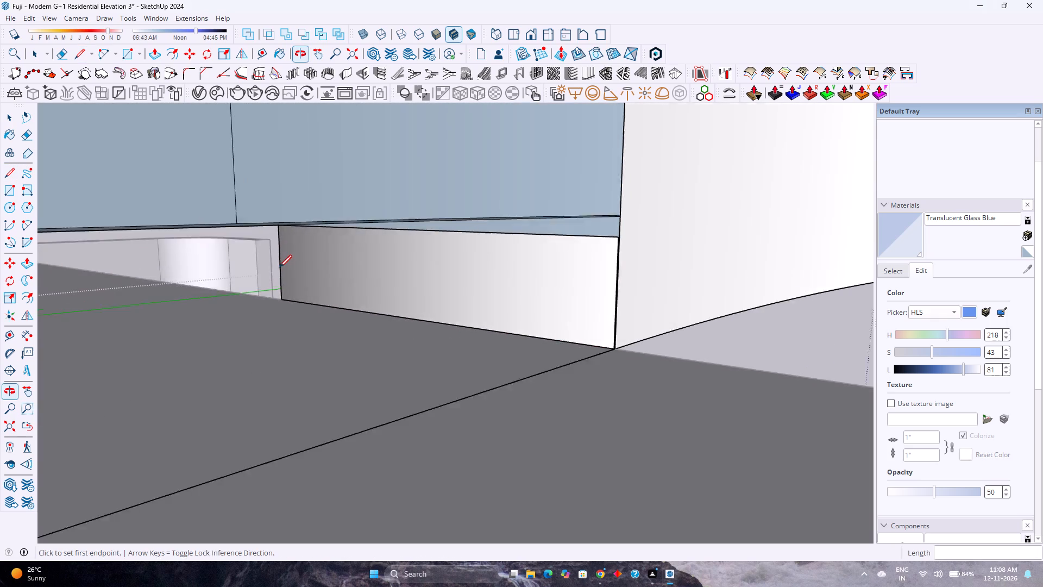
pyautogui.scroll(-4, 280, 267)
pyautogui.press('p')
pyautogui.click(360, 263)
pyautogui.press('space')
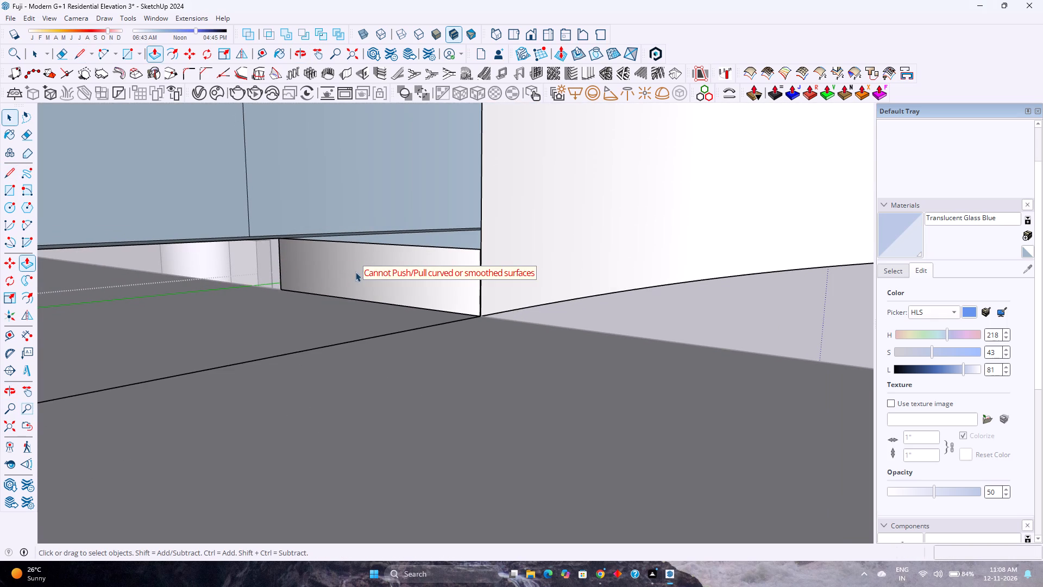
# Examine the new base face where the curved wall begins from the inside, outside and underside.
pyautogui.scroll(-4, 335, 292)
pyautogui.moveTo(312, 298); pyautogui.dragTo(338, 235, button='middle')
pyautogui.scroll(-2, 338, 235)
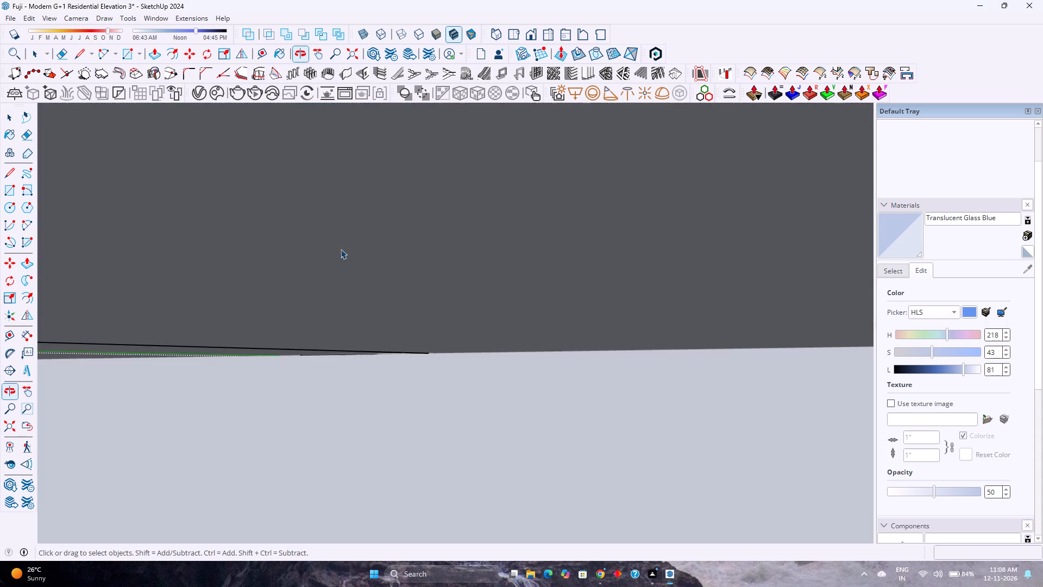
pyautogui.scroll(1, 297, 340)
pyautogui.keyDown('shift'); pyautogui.moveTo(285, 302); pyautogui.dragTo(335, 392, button='middle'); pyautogui.keyUp('shift')
pyautogui.moveTo(306, 371); pyautogui.dragTo(585, 410, button='middle')
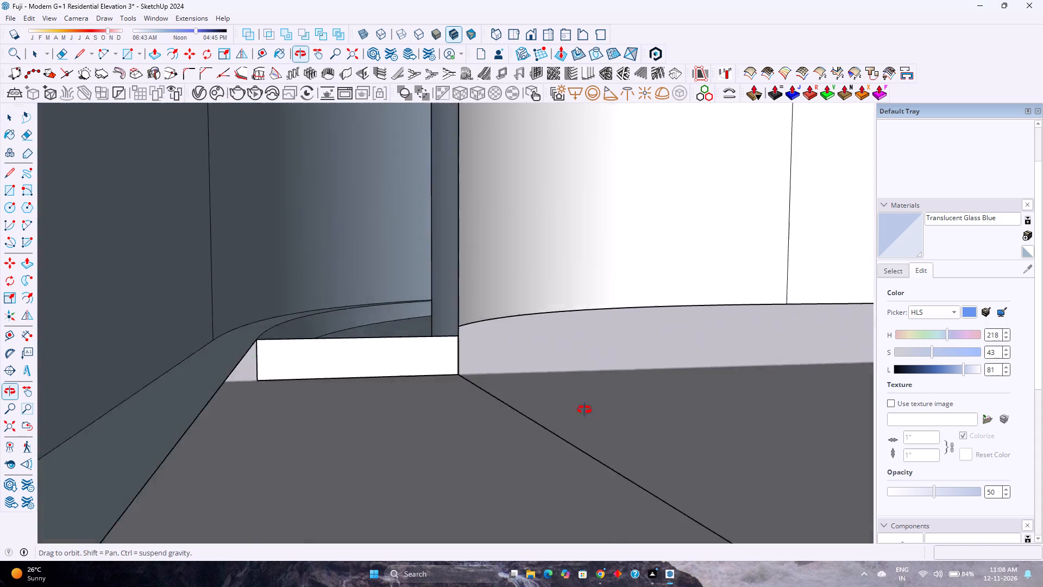
pyautogui.moveTo(585, 410); pyautogui.dragTo(655, 361, button='middle')
pyautogui.keyDown('shift'); pyautogui.moveTo(384, 318); pyautogui.dragTo(431, 455, button='middle'); pyautogui.keyUp('shift')
pyautogui.scroll(3, 214, 377)
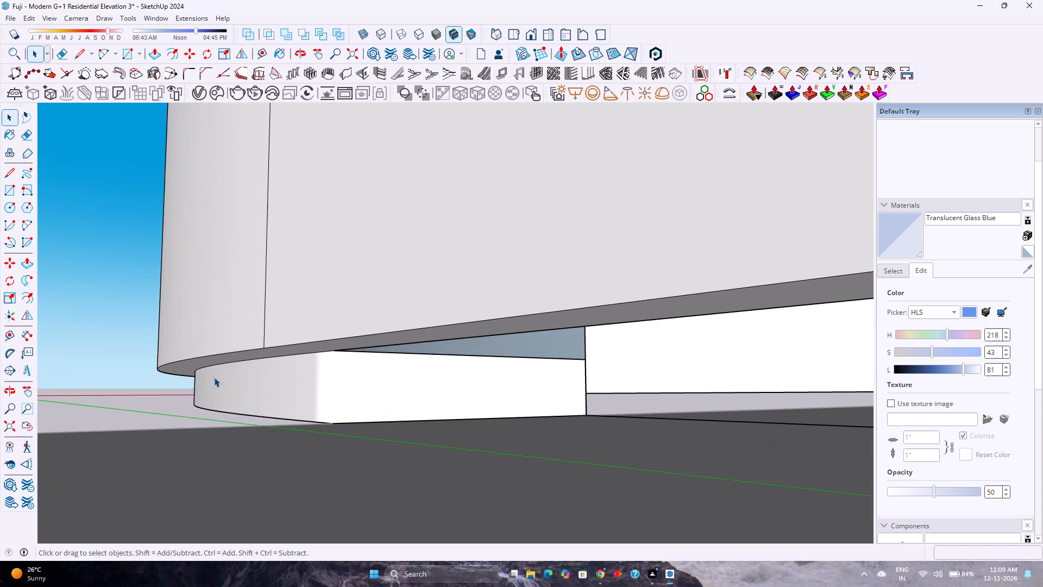
pyautogui.moveTo(217, 376); pyautogui.dragTo(398, 398, button='middle')
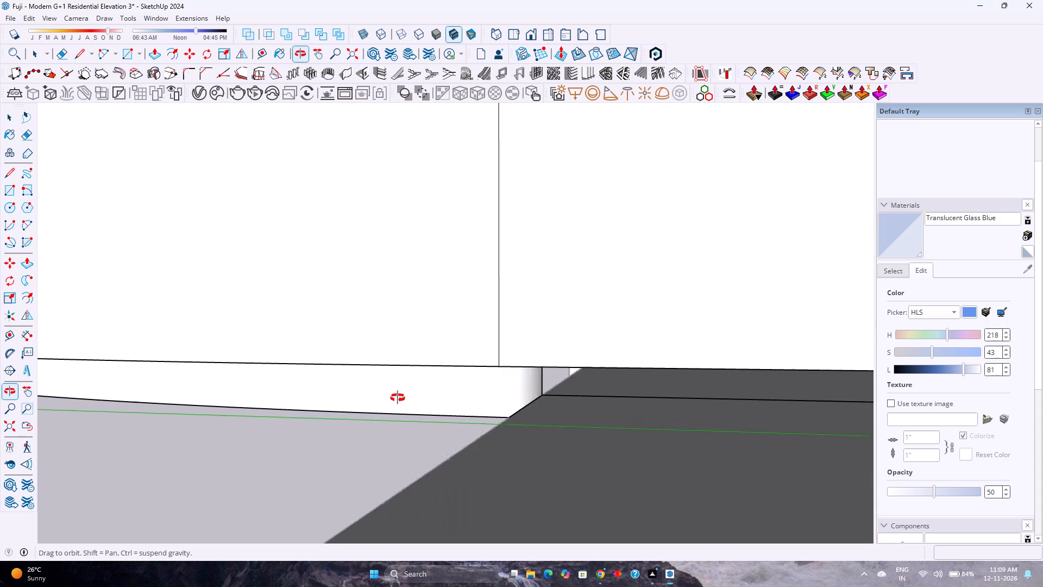
pyautogui.moveTo(398, 398); pyautogui.dragTo(291, 398, button='middle')
pyautogui.scroll(3, 411, 437)
pyautogui.moveTo(411, 437); pyautogui.dragTo(548, 446, button='middle')
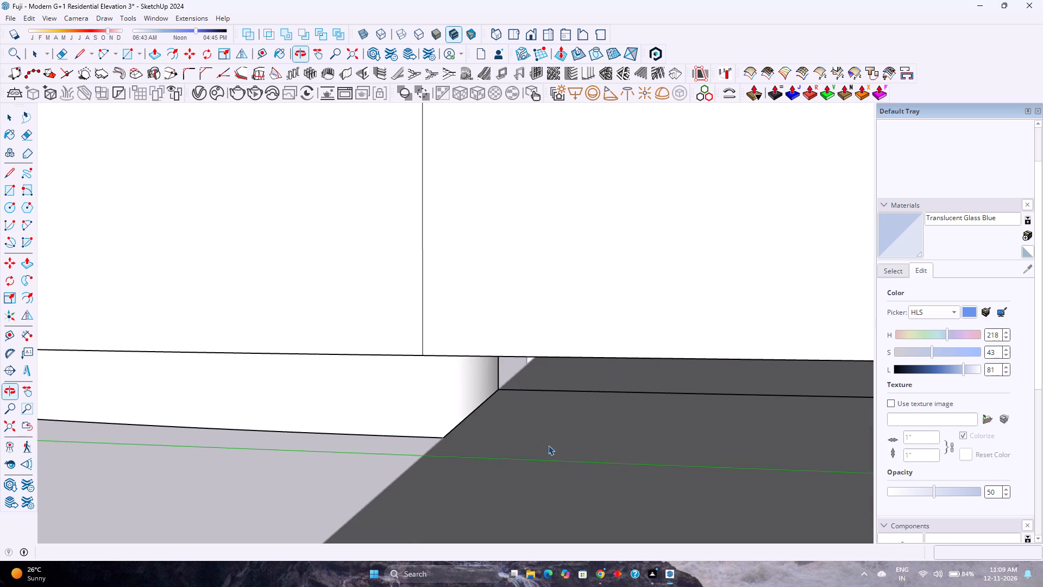
pyautogui.scroll(2, 463, 422)
pyautogui.click(436, 403)
pyautogui.moveTo(436, 402); pyautogui.dragTo(233, 414, button='middle')
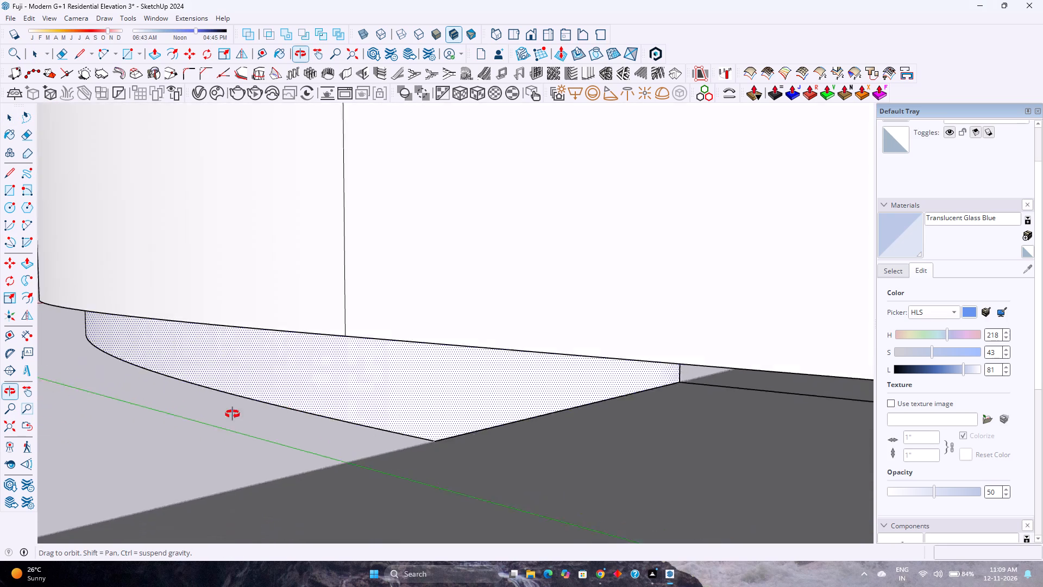
pyautogui.moveTo(233, 414); pyautogui.dragTo(256, 370, button='middle')
pyautogui.scroll(2, 406, 357)
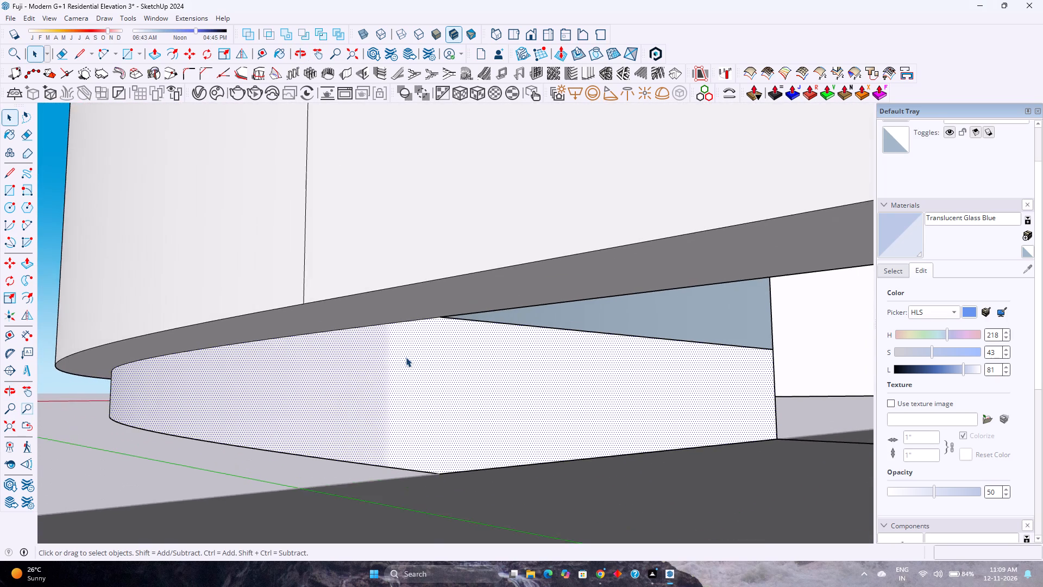
pyautogui.scroll(2, 406, 357)
pyautogui.moveTo(406, 357); pyautogui.dragTo(629, 407, button='middle')
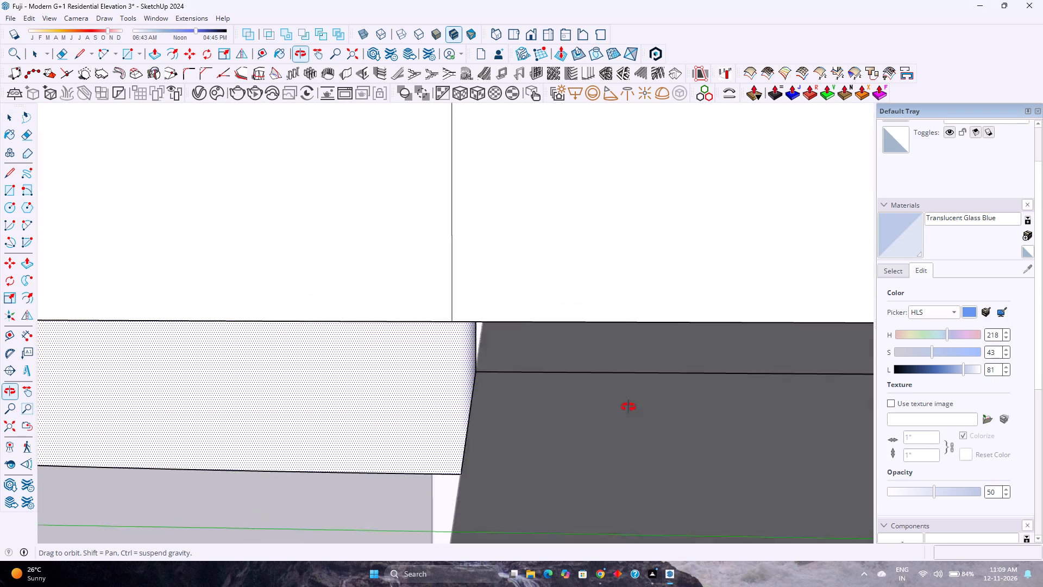
pyautogui.moveTo(629, 407); pyautogui.dragTo(630, 411, button='middle')
pyautogui.scroll(-4, 568, 411)
pyautogui.keyDown('shift'); pyautogui.moveTo(564, 407); pyautogui.dragTo(272, 380, button='middle'); pyautogui.keyUp('shift')
pyautogui.scroll(1, 272, 380)
pyautogui.scroll(-10, 272, 380)
pyautogui.keyDown('shift'); pyautogui.moveTo(430, 378); pyautogui.dragTo(272, 374, button='middle'); pyautogui.keyUp('shift')
pyautogui.scroll(1, 263, 374)
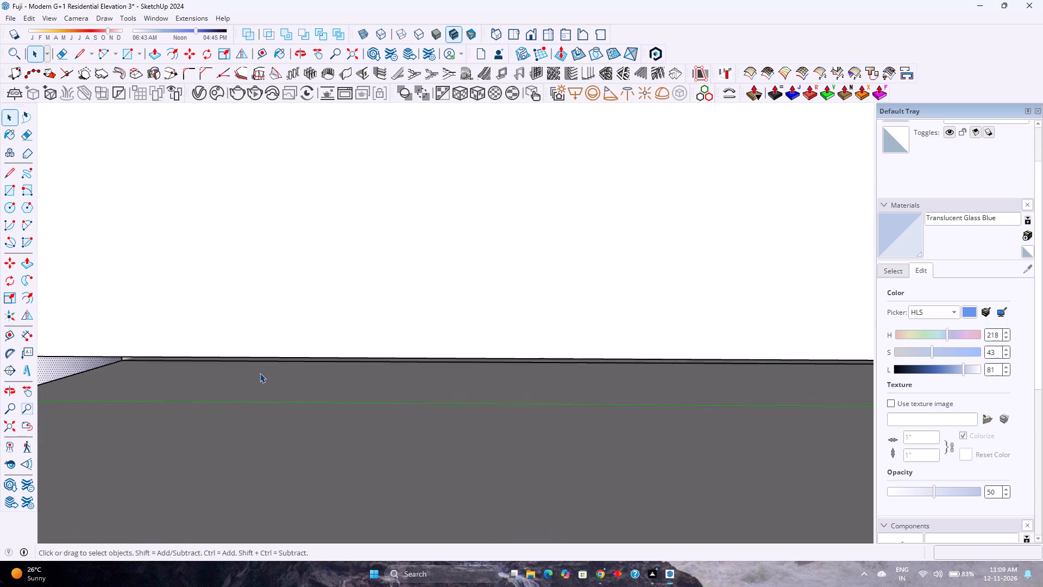
pyautogui.moveTo(260, 373); pyautogui.dragTo(480, 358, button='middle')
pyautogui.scroll(1, 254, 354)
pyautogui.scroll(1, 177, 344)
pyautogui.moveTo(177, 344); pyautogui.dragTo(178, 341, button='middle')
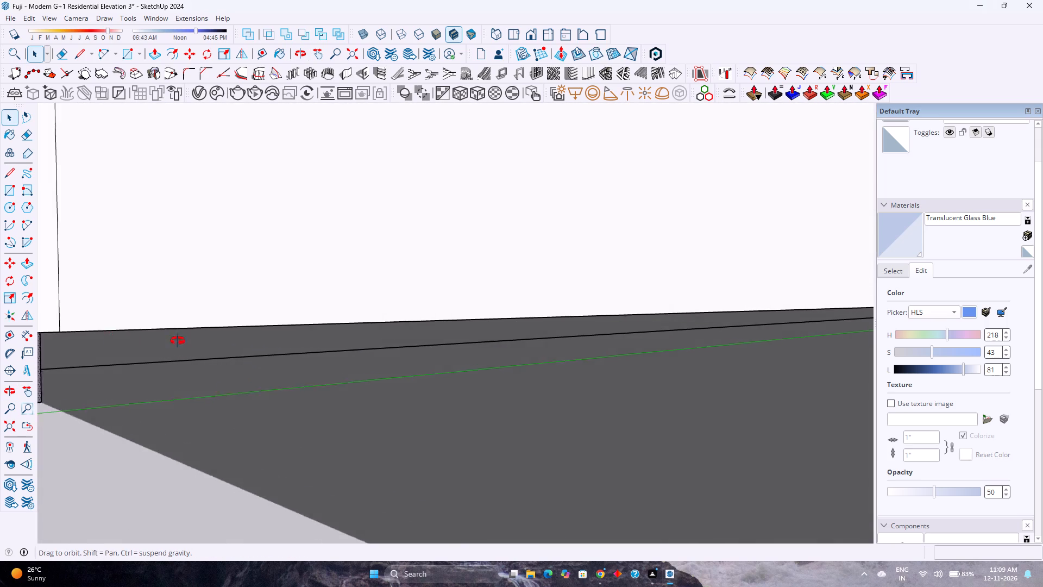
pyautogui.moveTo(178, 341); pyautogui.dragTo(275, 319, button='middle')
pyautogui.scroll(6, 376, 271)
# Select the narrow underside strip with its edges and examine where it meets the new base face.
pyautogui.click(399, 273)
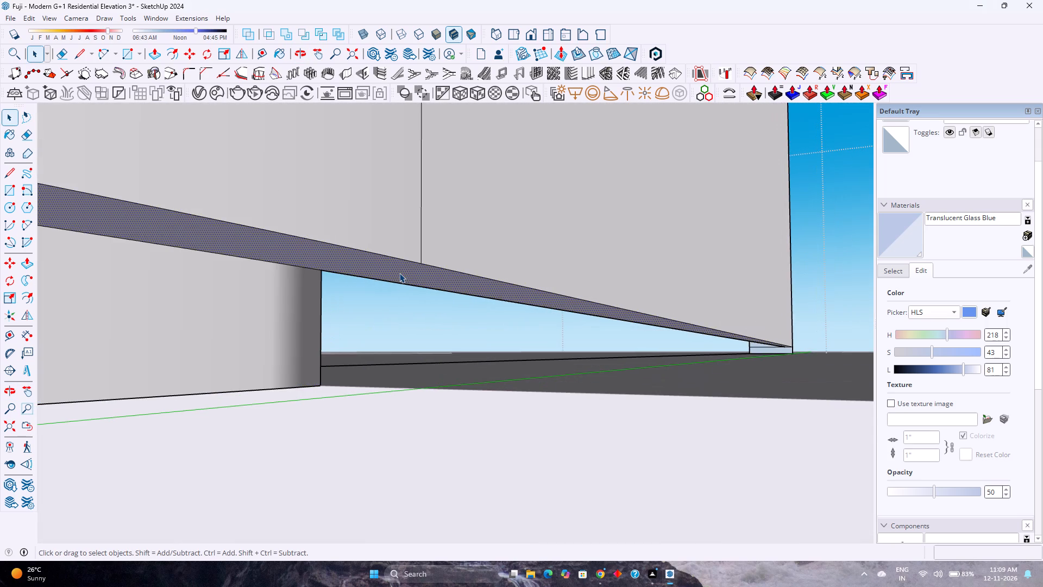
pyautogui.click(399, 273)
pyautogui.scroll(5, 399, 273)
pyautogui.moveTo(387, 272); pyautogui.dragTo(0, 263, button='middle')
pyautogui.middleClick(0, 263)
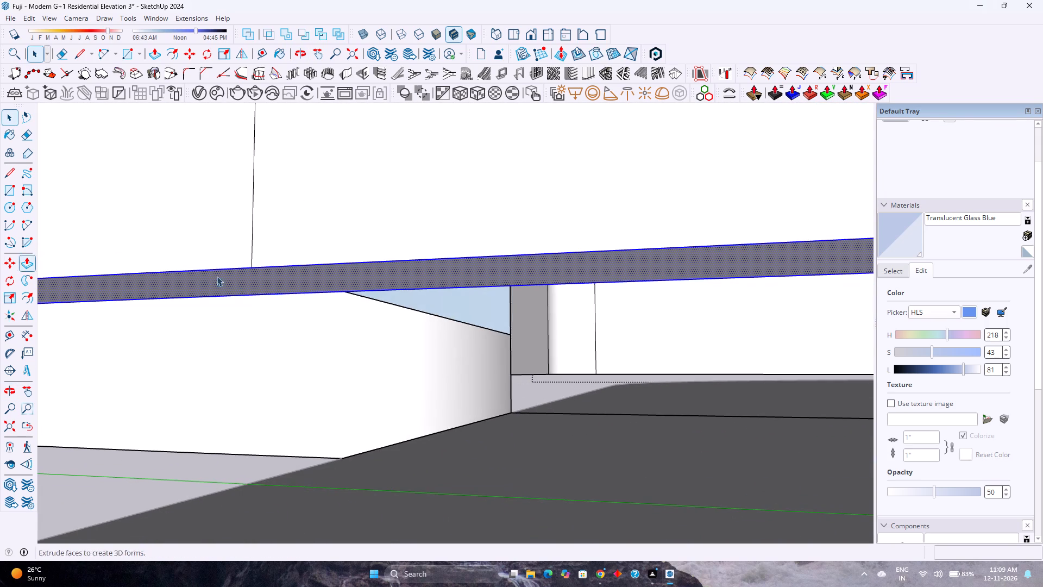
pyautogui.moveTo(521, 282); pyautogui.dragTo(165, 271, button='middle')
pyautogui.middleClick(165, 271)
pyautogui.keyDown('shift'); pyautogui.moveTo(539, 322); pyautogui.dragTo(254, 353, button='middle'); pyautogui.keyUp('shift')
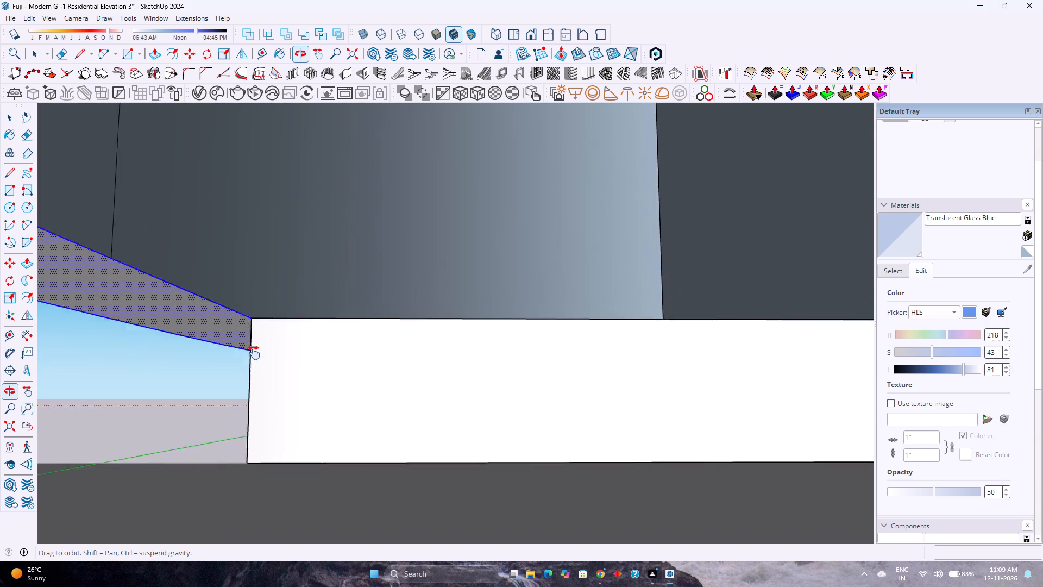
pyautogui.keyDown('shift'); pyautogui.moveTo(254, 353); pyautogui.dragTo(203, 407, button='middle'); pyautogui.keyUp('shift')
pyautogui.keyDown('shift'); pyautogui.moveTo(272, 394); pyautogui.dragTo(199, 459, button='middle'); pyautogui.keyUp('shift')
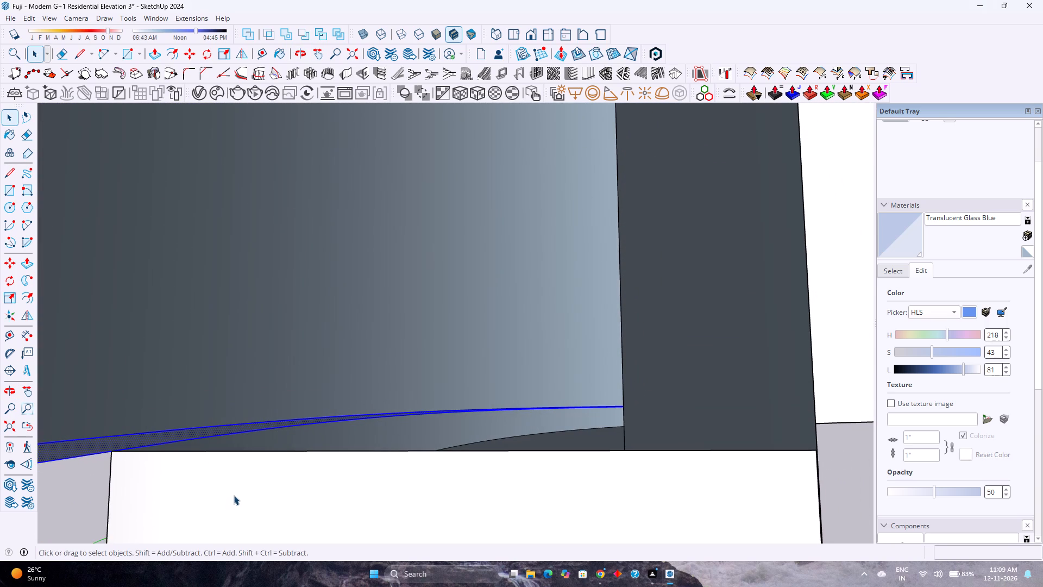
pyautogui.scroll(-3, 204, 433)
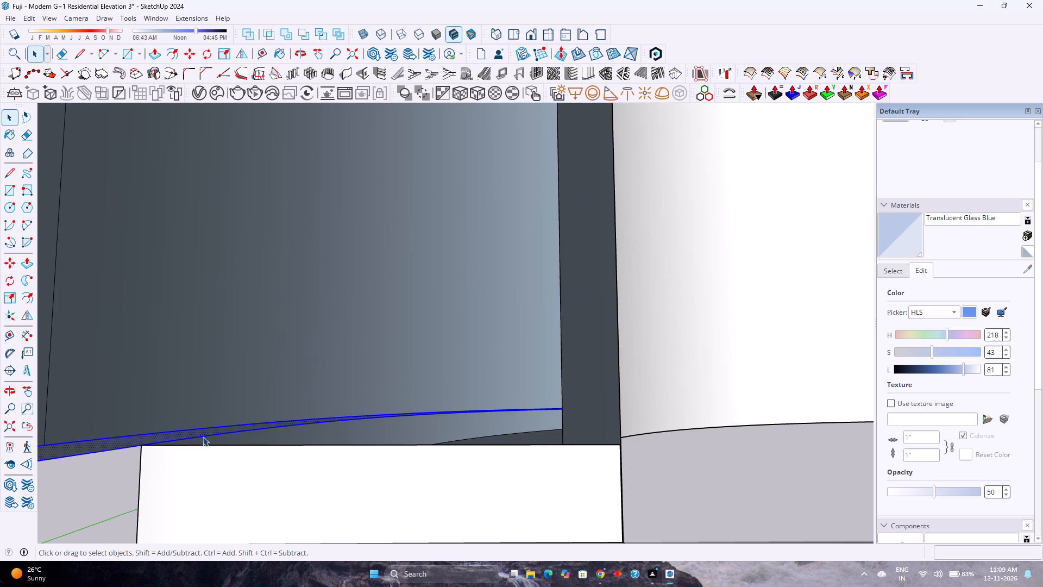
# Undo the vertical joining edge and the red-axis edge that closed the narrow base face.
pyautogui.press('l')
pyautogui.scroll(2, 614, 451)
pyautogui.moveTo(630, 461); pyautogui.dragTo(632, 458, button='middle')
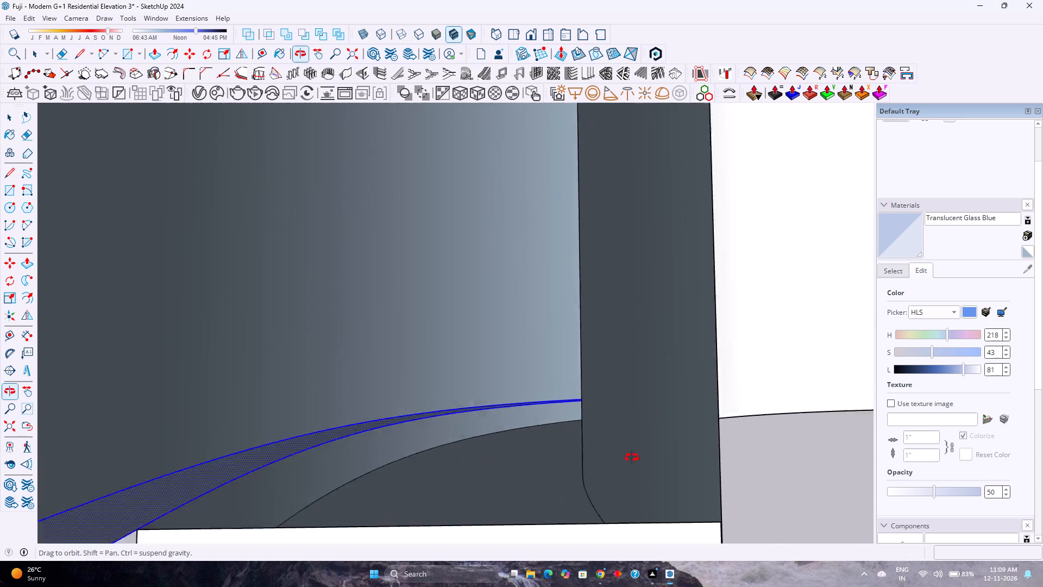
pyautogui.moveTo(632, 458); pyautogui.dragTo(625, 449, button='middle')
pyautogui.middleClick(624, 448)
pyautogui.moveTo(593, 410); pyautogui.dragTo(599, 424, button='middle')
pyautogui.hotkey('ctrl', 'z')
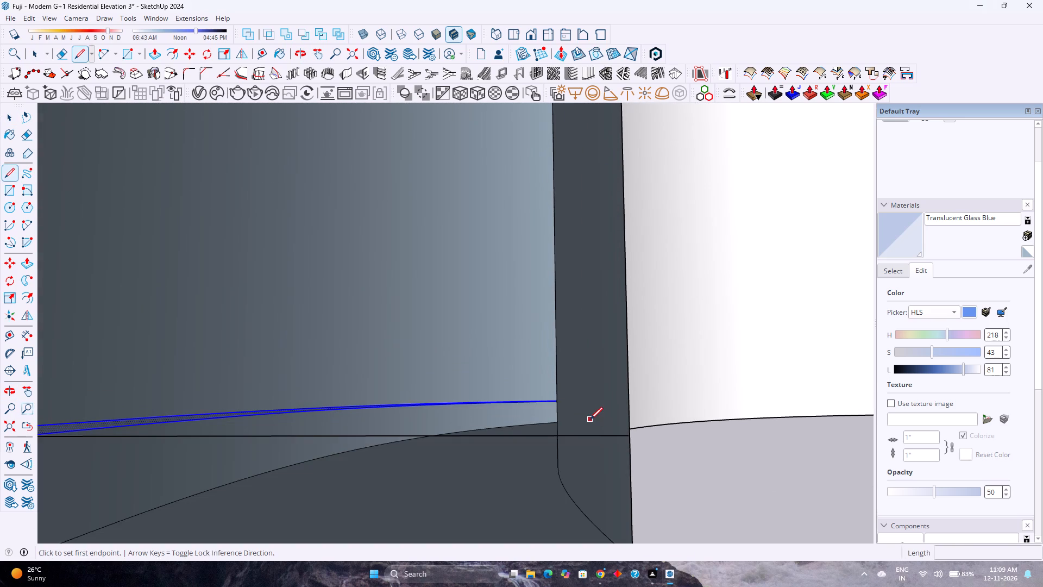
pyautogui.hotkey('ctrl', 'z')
# Undo the rebuilt bottom face and edges of the surround's wall base, along with the edits made just before them.
pyautogui.moveTo(594, 429); pyautogui.dragTo(605, 454, button='middle')
pyautogui.keyDown('shift'); pyautogui.moveTo(594, 453); pyautogui.dragTo(569, 401, button='middle'); pyautogui.keyUp('shift')
pyautogui.scroll(-3, 570, 399)
pyautogui.moveTo(568, 401); pyautogui.dragTo(350, 501, button='middle')
pyautogui.middleClick(350, 501)
pyautogui.keyDown('shift'); pyautogui.moveTo(339, 485); pyautogui.dragTo(395, 417, button='middle'); pyautogui.keyUp('shift')
pyautogui.keyDown('shift'); pyautogui.middleClick(397, 416); pyautogui.keyUp('shift')
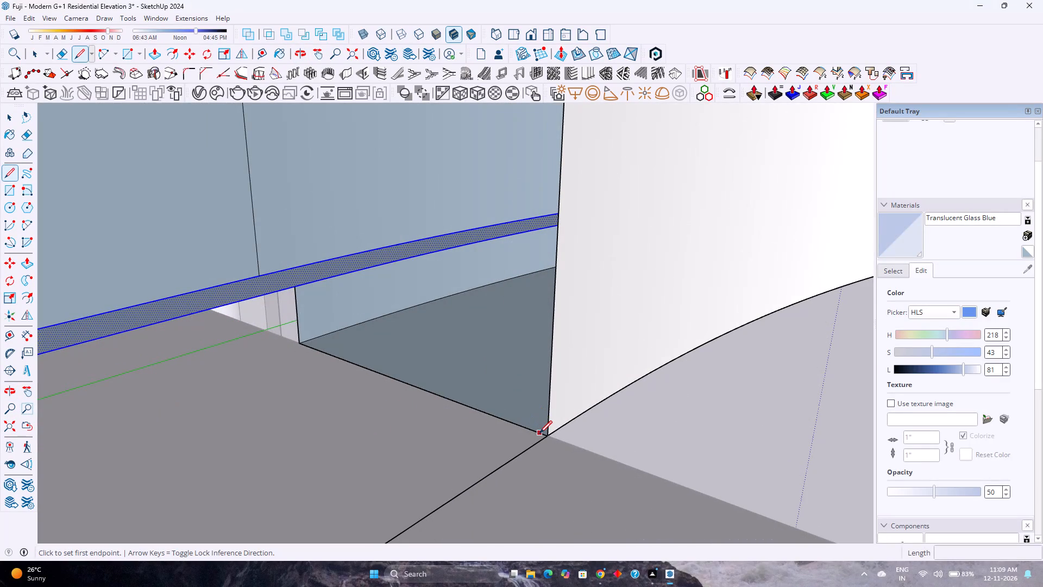
pyautogui.scroll(-5, 539, 433)
pyautogui.hotkey('ctrl', 'z')
pyautogui.hotkey('ctrl', 'z')
pyautogui.hotkey('ctrl', 'z')
pyautogui.hotkey('ctrl', 'z')
pyautogui.hotkey('ctrl', 'z')
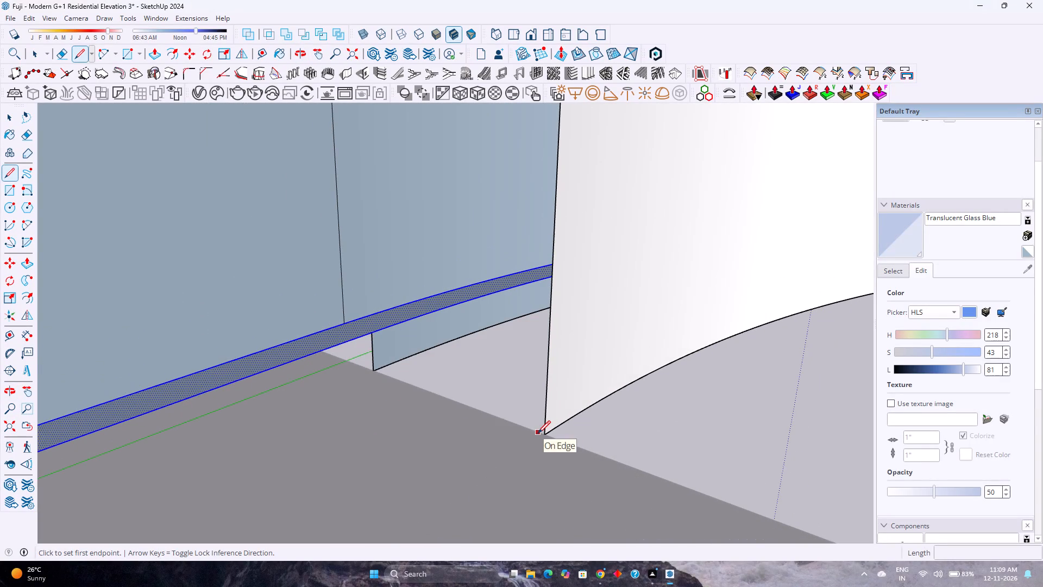
pyautogui.hotkey('ctrl', 'z')
pyautogui.hotkey('ctrl', 'z')
pyautogui.hotkey('ctrl', 'z')
pyautogui.hotkey('ctrl', 'z')
pyautogui.hotkey('ctrl', 'z')
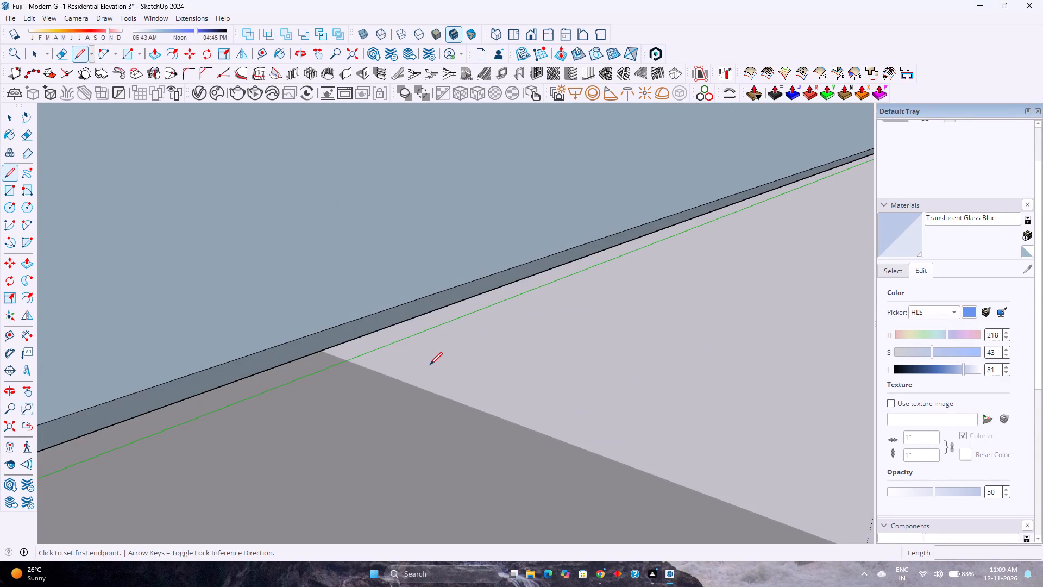
# Keep undoing the earlier surround edits back to the wall with its untrimmed base.
pyautogui.scroll(-10, 430, 365)
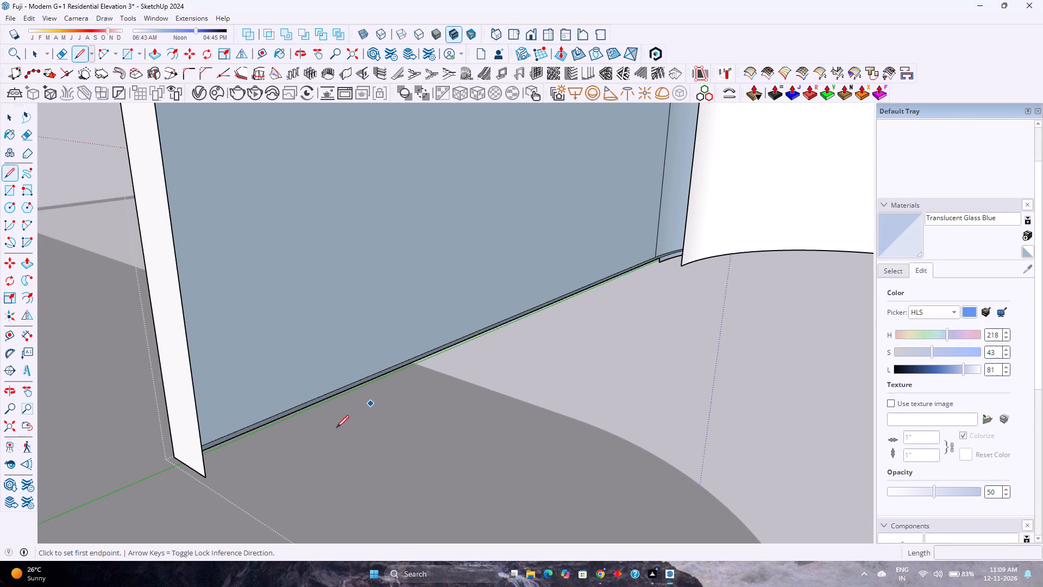
pyautogui.moveTo(219, 469); pyautogui.dragTo(291, 516, button='middle')
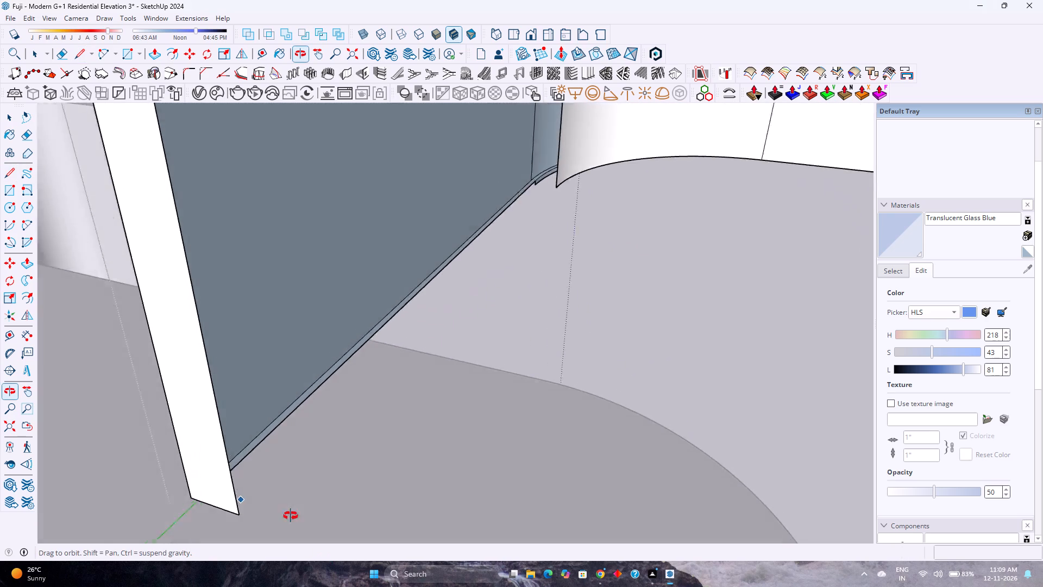
pyautogui.moveTo(291, 516); pyautogui.dragTo(211, 501, button='middle')
pyautogui.hotkey('ctrl', 'z')
pyautogui.hotkey('ctrl', 'z')
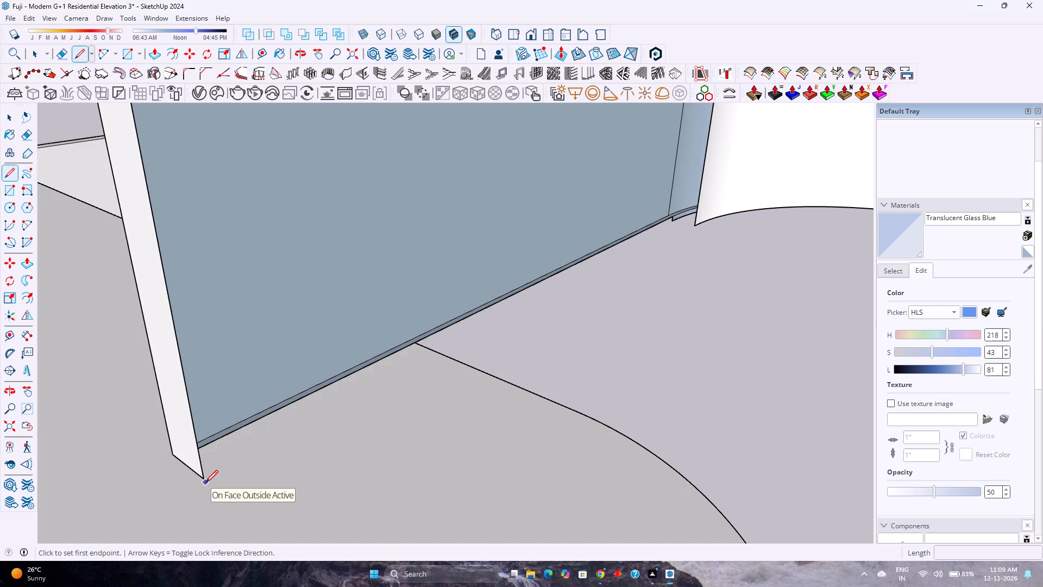
pyautogui.hotkey('ctrl', 'z')
pyautogui.hotkey('ctrl', 'z')
pyautogui.hotkey('ctrl', 'z')
pyautogui.hotkey('ctrl', 'z')
pyautogui.hotkey('ctrl', 'z')
pyautogui.hotkey('ctrl', 'z')
pyautogui.hotkey('ctrl', 'z')
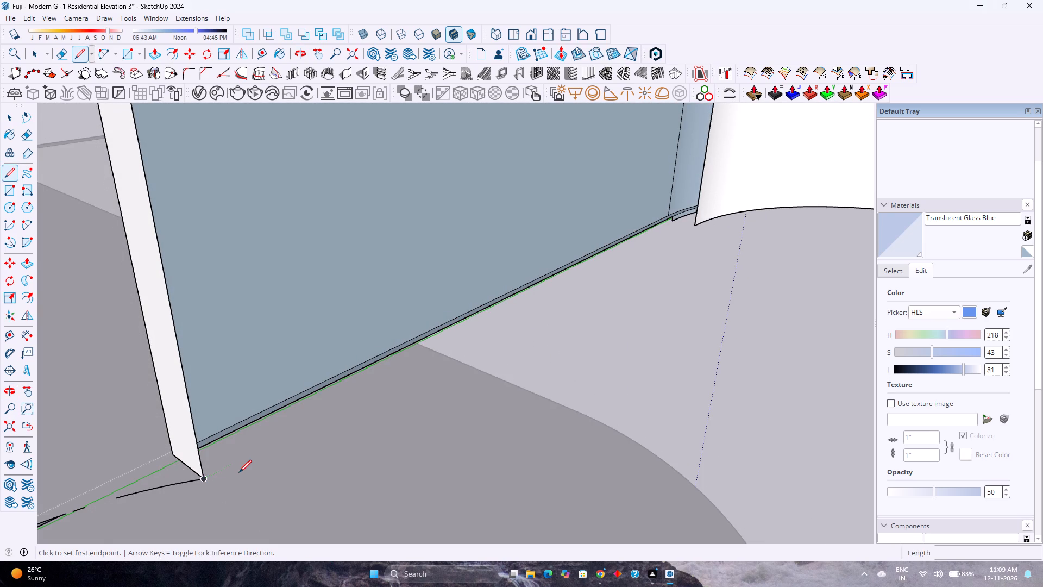
pyautogui.hotkey('ctrl', 'z')
pyautogui.hotkey('ctrl', 'z')
pyautogui.hotkey('ctrl', 'z')
pyautogui.hotkey('ctrl', 'z')
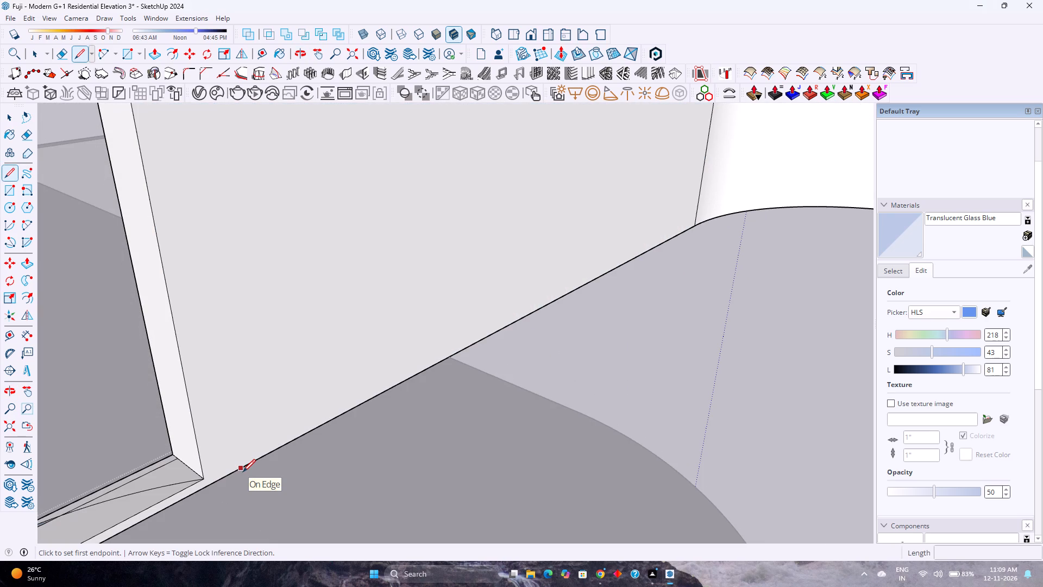
# Draw a vertical edge about 1/2" from the wall end face's lower corner down to the wall's bottom edge.
pyautogui.scroll(8, 201, 494)
pyautogui.click(204, 465)
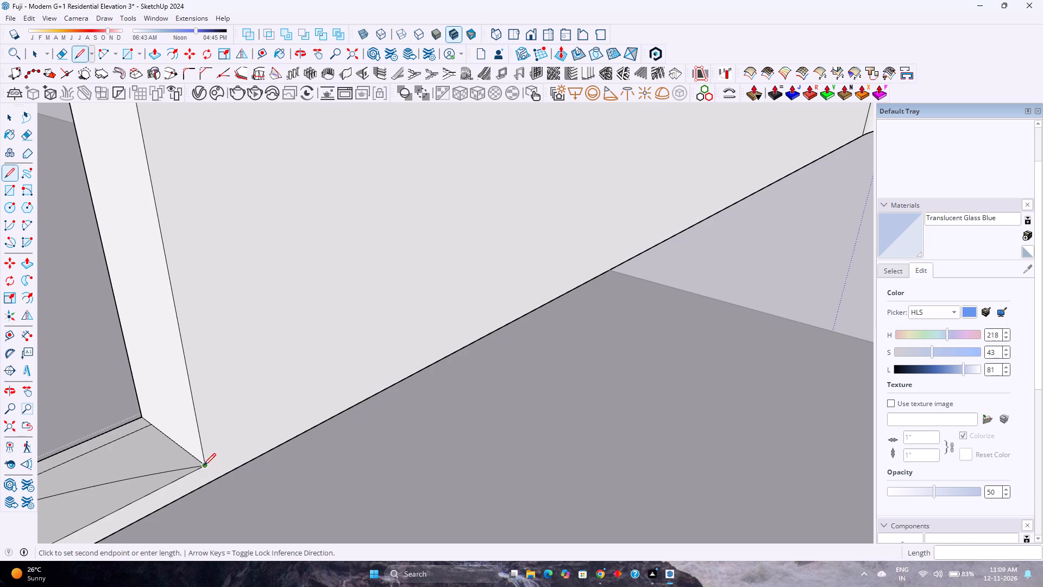
pyautogui.click(205, 486)
pyautogui.scroll(-2, 245, 459)
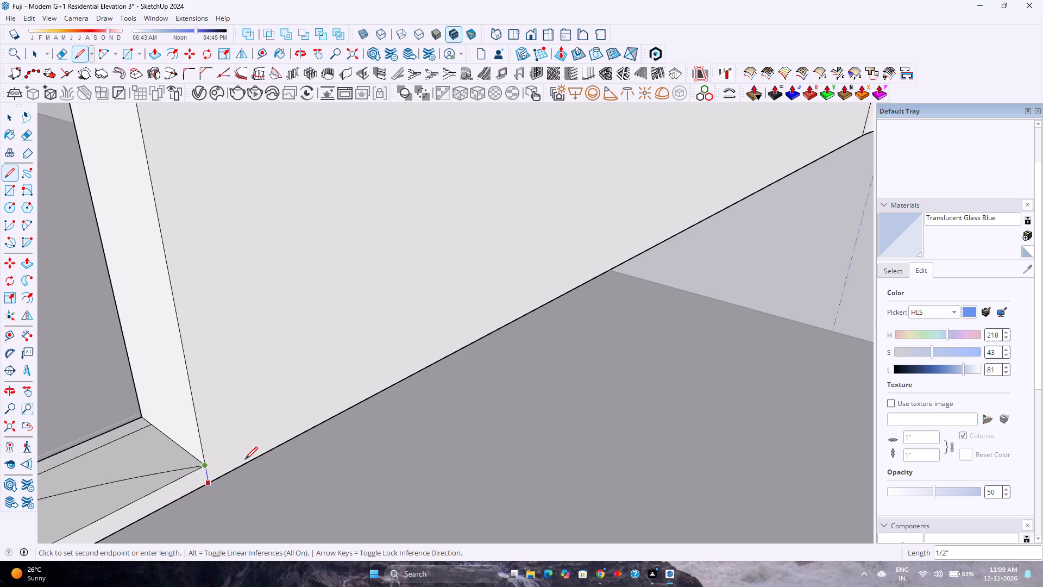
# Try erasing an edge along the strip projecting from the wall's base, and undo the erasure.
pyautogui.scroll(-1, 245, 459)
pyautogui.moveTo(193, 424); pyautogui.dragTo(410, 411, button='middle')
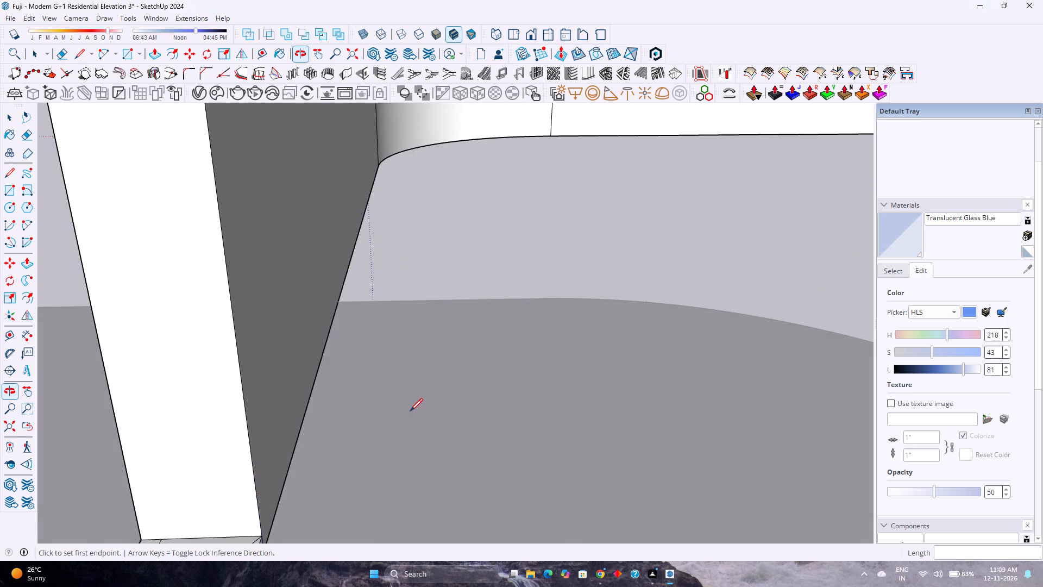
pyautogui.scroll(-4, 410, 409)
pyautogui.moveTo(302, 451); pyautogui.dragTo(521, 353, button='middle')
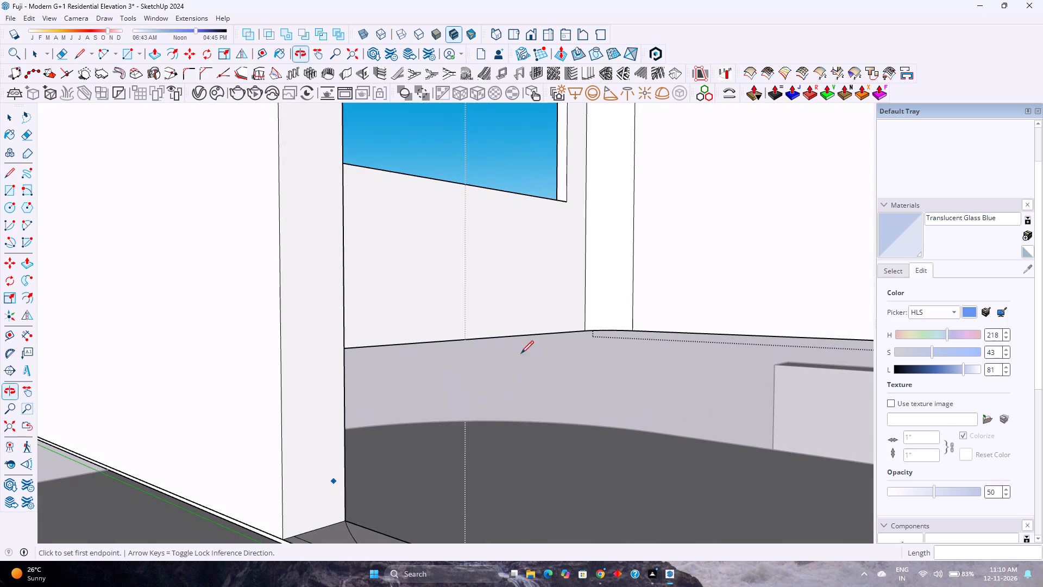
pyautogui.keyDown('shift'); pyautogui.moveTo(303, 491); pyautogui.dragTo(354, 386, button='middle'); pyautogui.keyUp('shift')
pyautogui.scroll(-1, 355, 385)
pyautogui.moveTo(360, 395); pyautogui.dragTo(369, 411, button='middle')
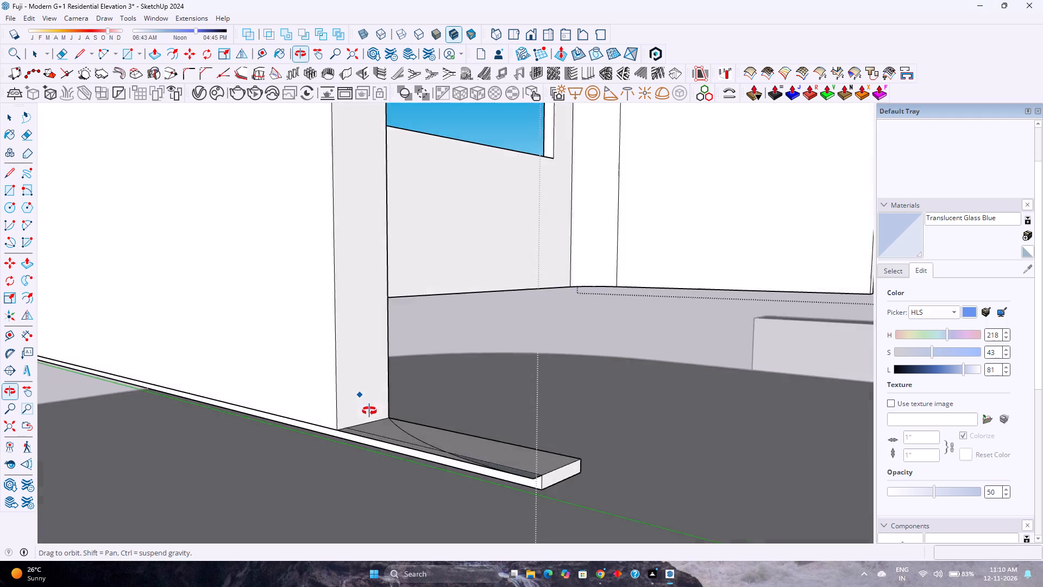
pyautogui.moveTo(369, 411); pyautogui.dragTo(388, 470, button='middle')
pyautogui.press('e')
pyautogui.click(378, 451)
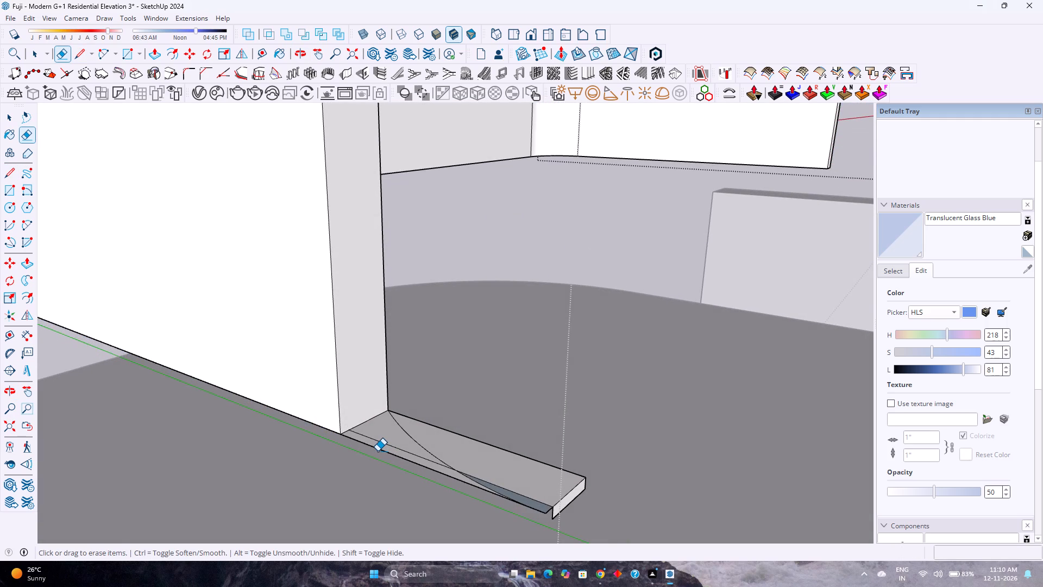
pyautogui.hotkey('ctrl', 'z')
# Erase the overhanging sliver and stray edges along the outer side of the strip projecting from the wall's base.
pyautogui.moveTo(377, 455); pyautogui.dragTo(404, 419, button='middle')
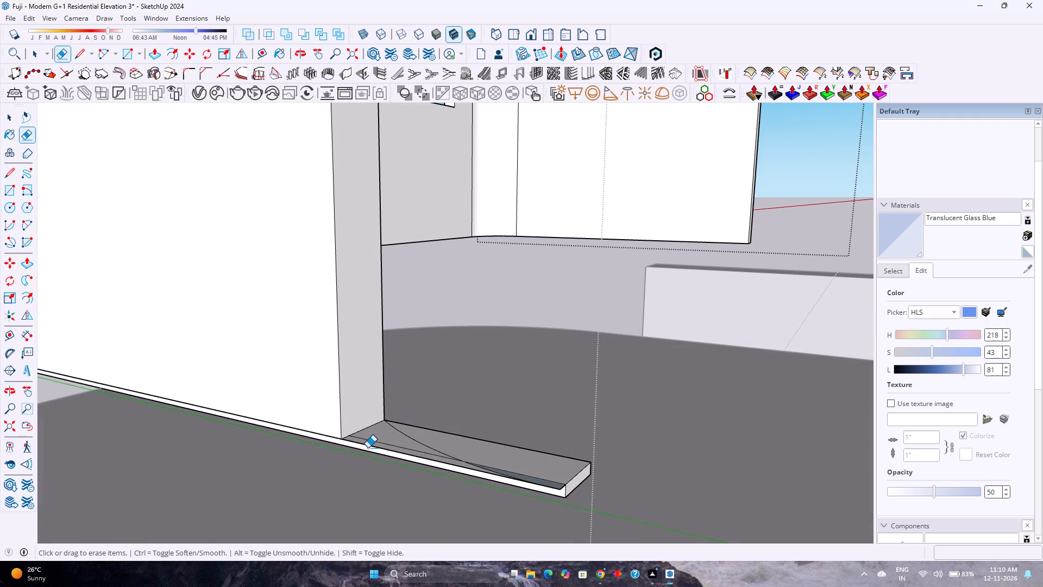
pyautogui.scroll(8, 370, 445)
pyautogui.moveTo(365, 446); pyautogui.dragTo(408, 379, button='middle')
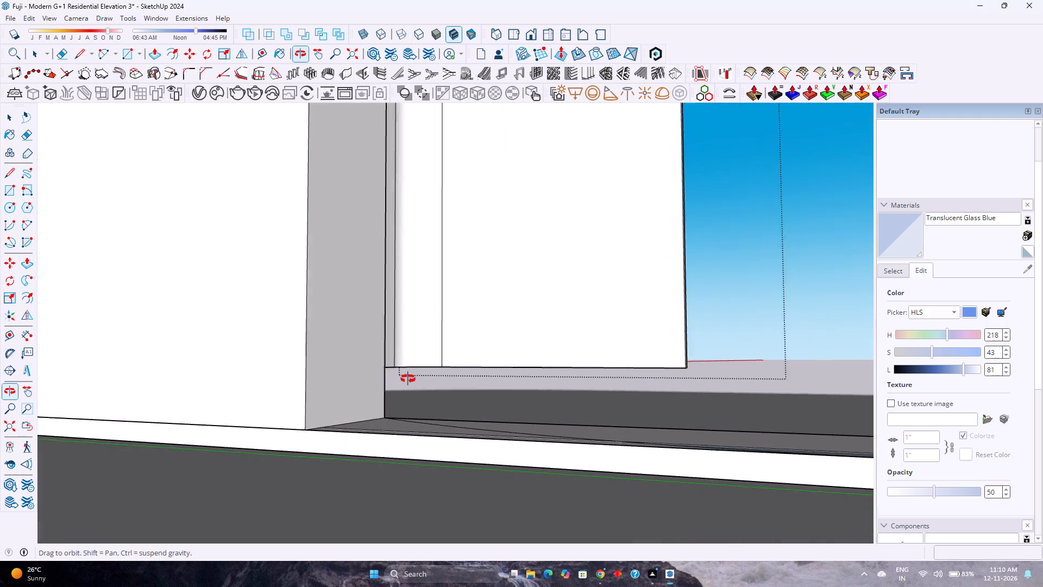
pyautogui.moveTo(408, 379); pyautogui.dragTo(409, 379, button='middle')
pyautogui.moveTo(388, 418); pyautogui.dragTo(211, 384, button='middle')
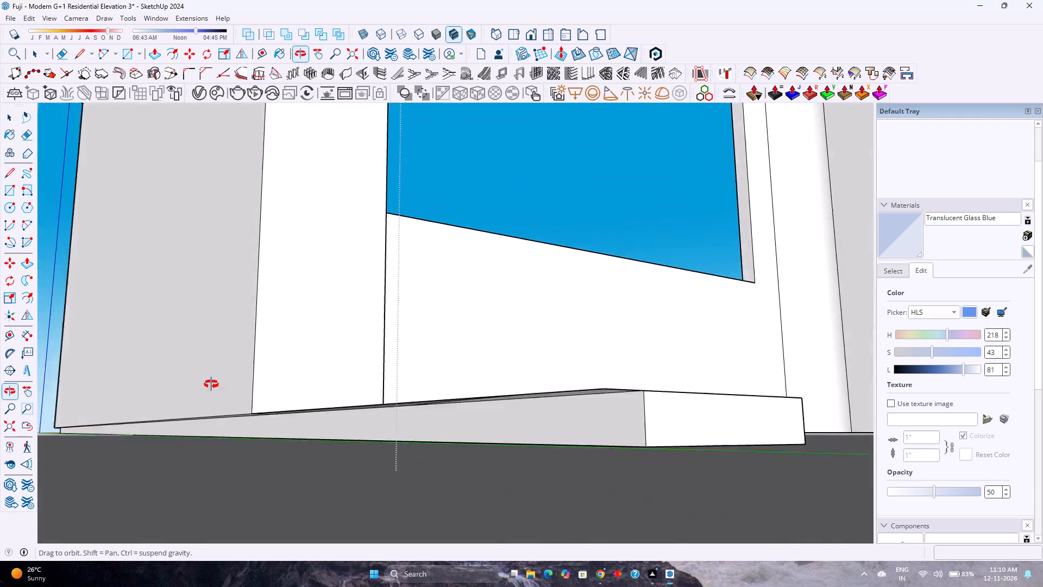
pyautogui.moveTo(211, 384); pyautogui.dragTo(195, 433, button='middle')
pyautogui.scroll(3, 198, 435)
pyautogui.moveTo(332, 463); pyautogui.dragTo(416, 386, button='middle')
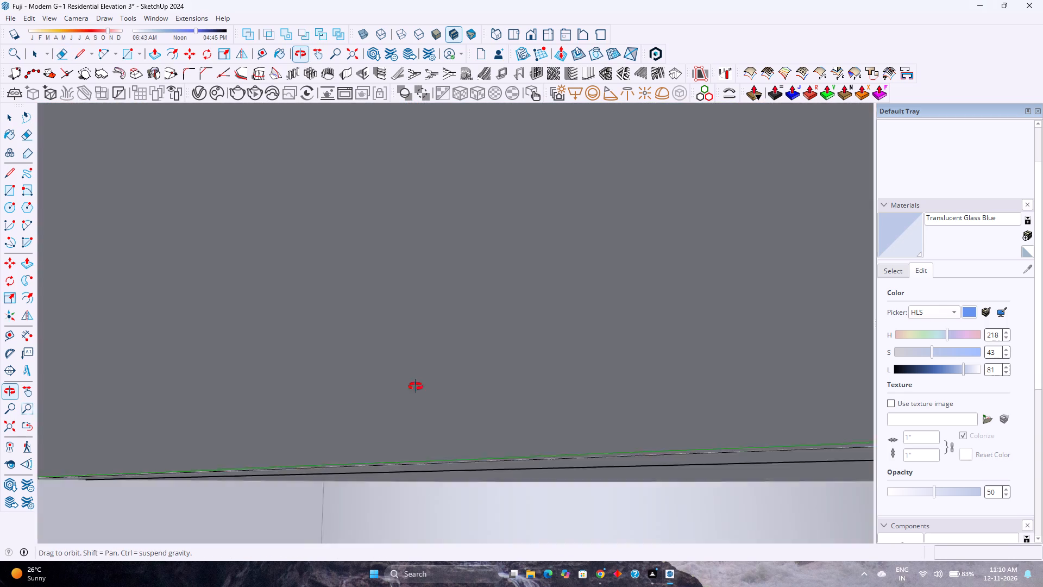
pyautogui.moveTo(416, 386); pyautogui.dragTo(456, 410, button='middle')
pyautogui.moveTo(450, 408); pyautogui.dragTo(422, 471, button='middle')
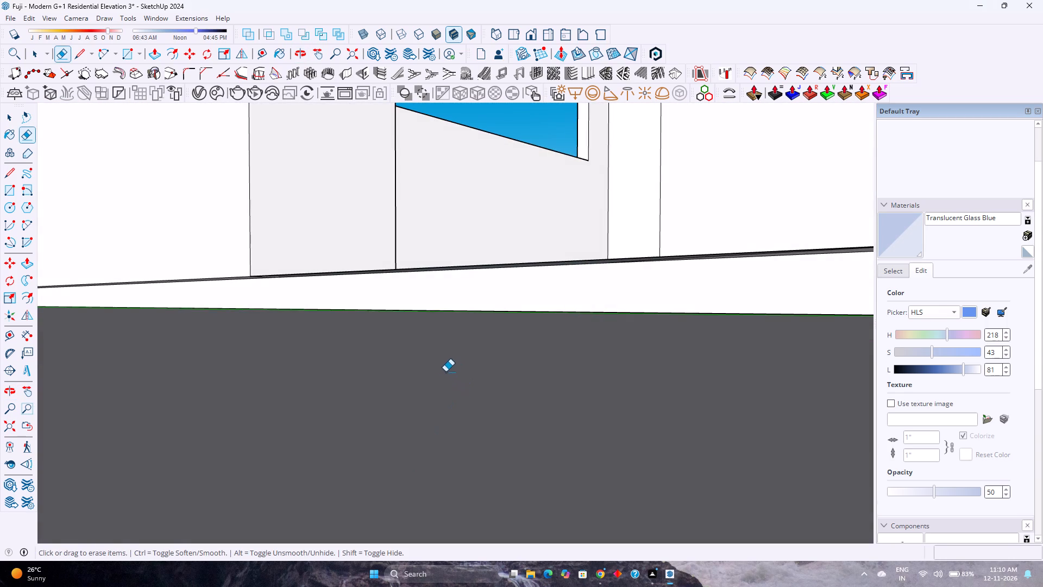
pyautogui.moveTo(435, 369); pyautogui.dragTo(324, 515, button='middle')
pyautogui.scroll(-10, 361, 412)
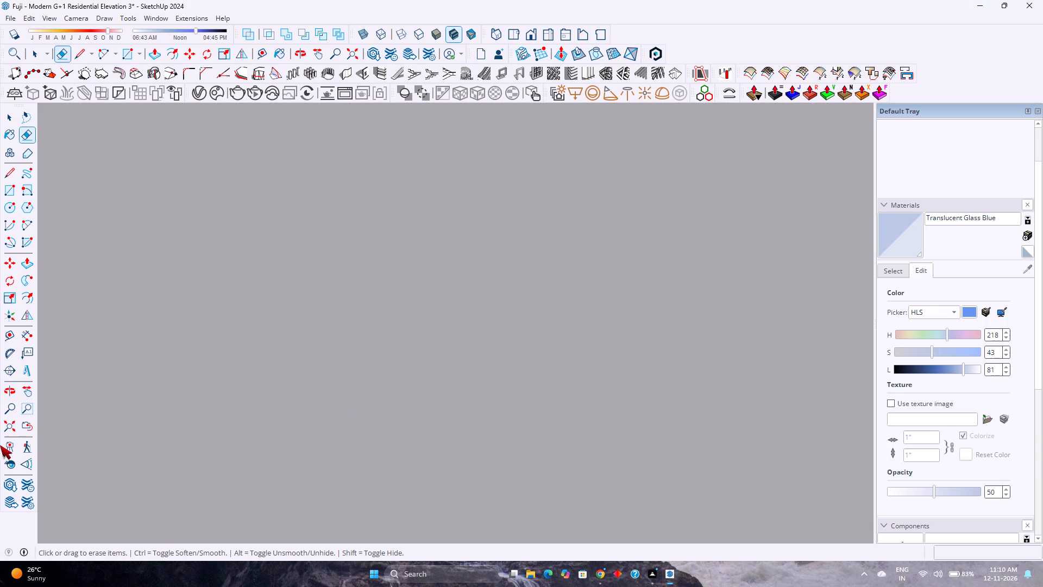
pyautogui.click(17, 428)
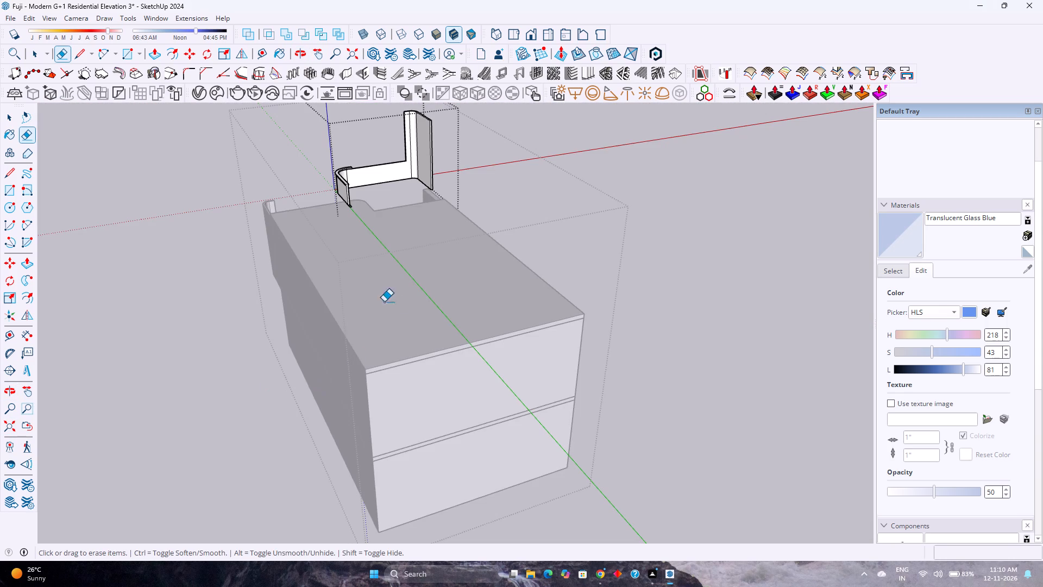
pyautogui.scroll(11, 336, 197)
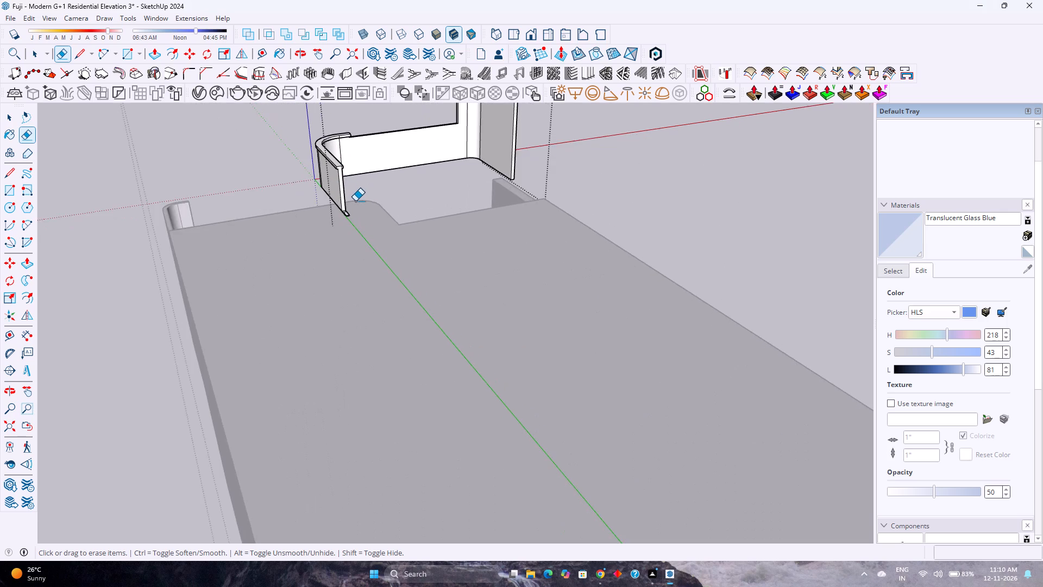
pyautogui.scroll(20, 355, 201)
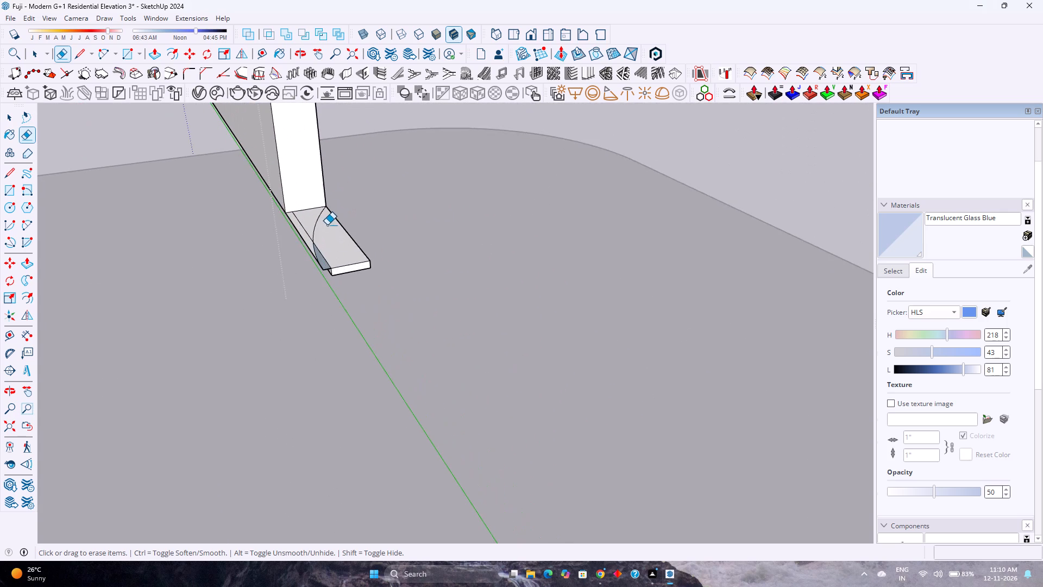
pyautogui.scroll(9, 327, 225)
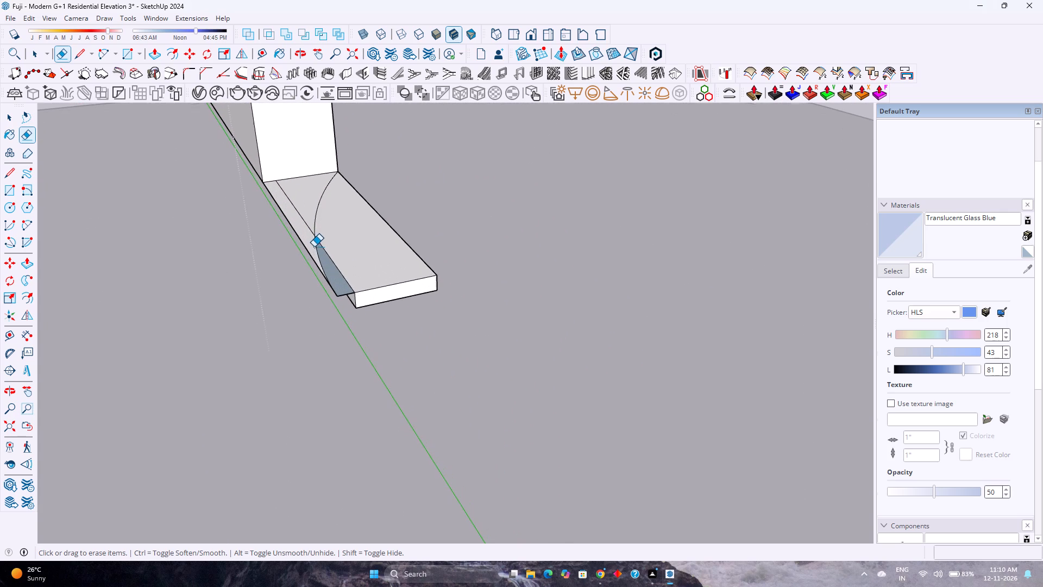
pyautogui.moveTo(316, 252); pyautogui.dragTo(316, 262)
pyautogui.scroll(2, 318, 258)
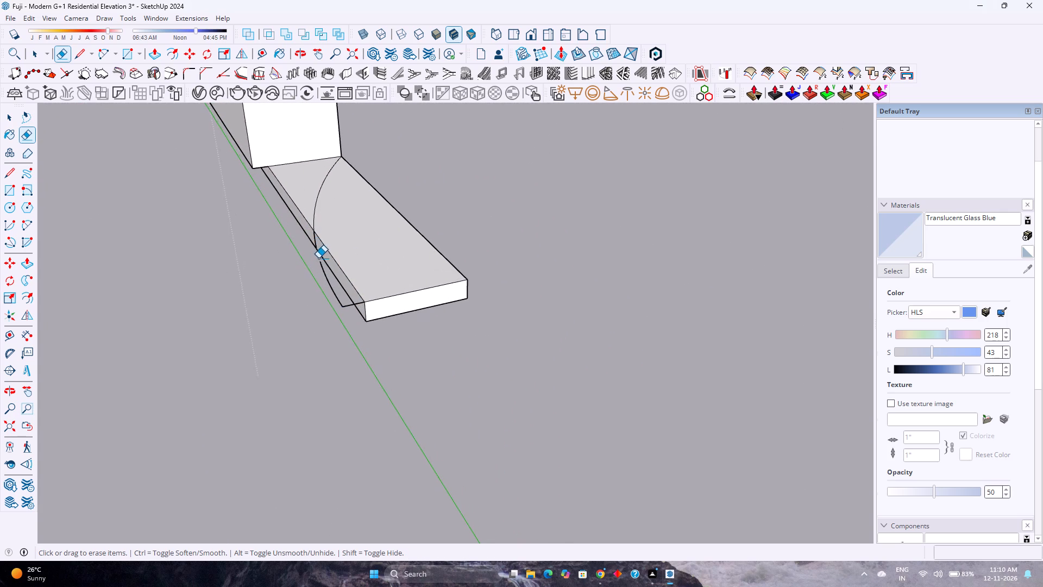
pyautogui.scroll(1, 318, 258)
pyautogui.moveTo(318, 257); pyautogui.dragTo(313, 249, button='middle')
pyautogui.middleClick(313, 249)
pyautogui.click(321, 261)
pyautogui.moveTo(321, 264); pyautogui.dragTo(176, 297, button='middle')
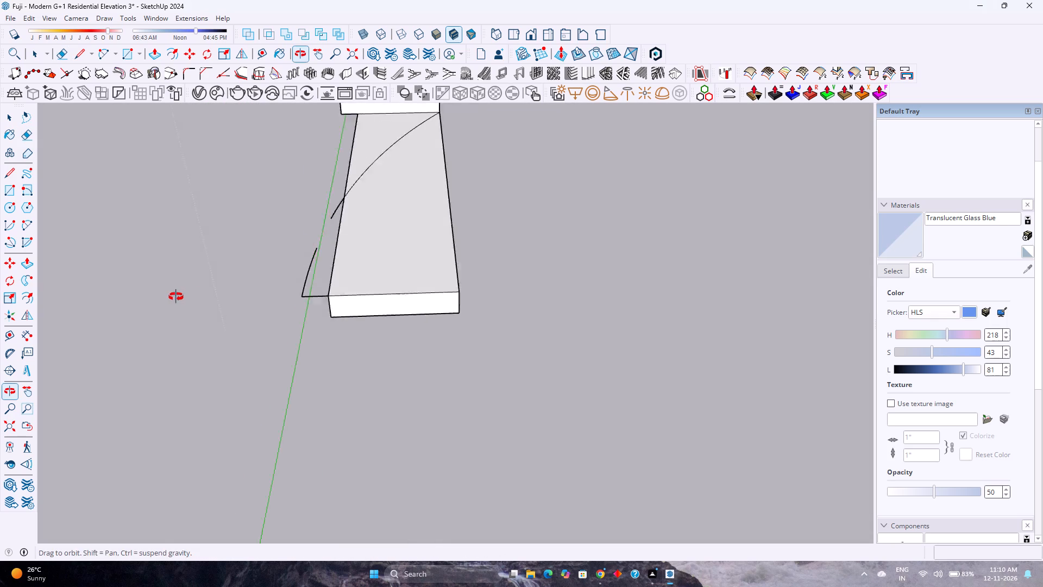
pyautogui.moveTo(176, 297); pyautogui.dragTo(174, 297, button='middle')
pyautogui.scroll(1, 333, 205)
pyautogui.click(303, 295)
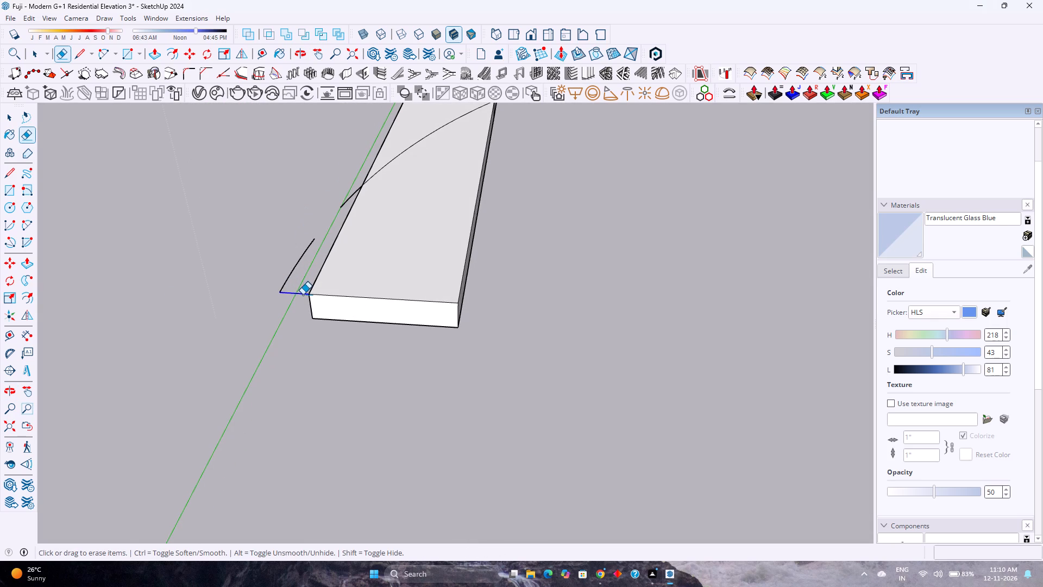
pyautogui.click(354, 190)
# Push/Pull both faces of the projecting base strip, on either side of the arc, to cut it back to the wall's end face.
pyautogui.press('p')
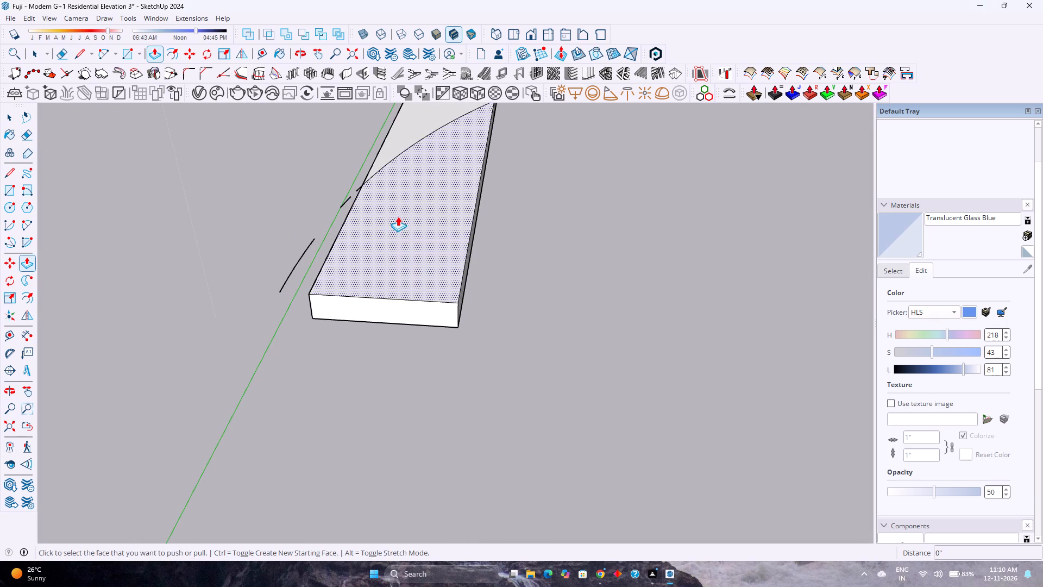
pyautogui.click(399, 217)
pyautogui.click(400, 276)
pyautogui.keyDown('shift'); pyautogui.moveTo(400, 185); pyautogui.dragTo(355, 270, button='middle'); pyautogui.keyUp('shift')
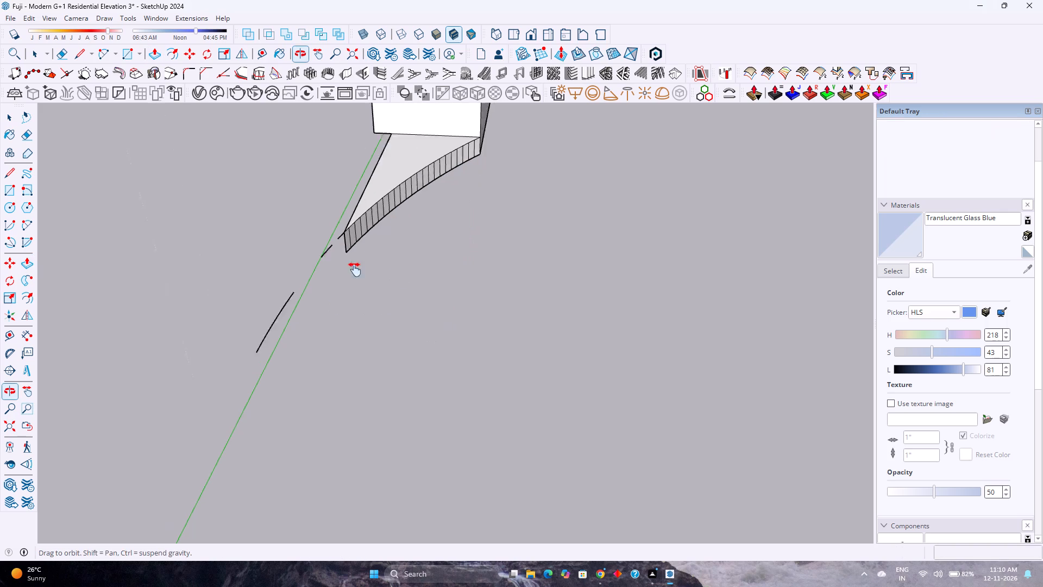
pyautogui.keyDown('shift'); pyautogui.moveTo(355, 270); pyautogui.dragTo(343, 358, button='middle'); pyautogui.keyUp('shift')
pyautogui.doubleClick(360, 284)
pyautogui.scroll(-2, 341, 325)
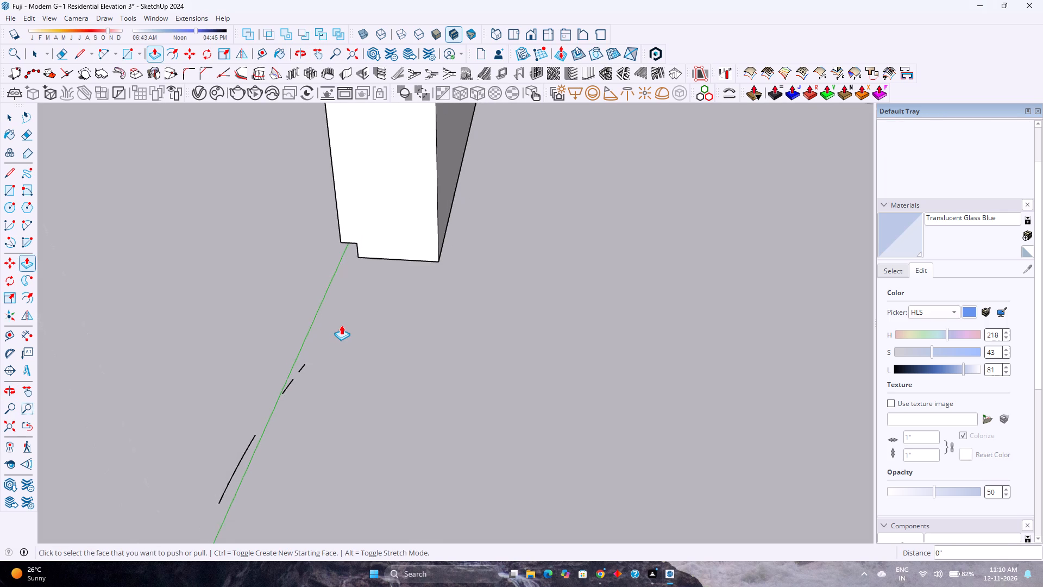
# Delete the loose arc fragments left beyond the wall end and exit the surround's editing context.
pyautogui.scroll(-2, 341, 325)
pyautogui.press('space')
pyautogui.moveTo(242, 285); pyautogui.dragTo(365, 496)
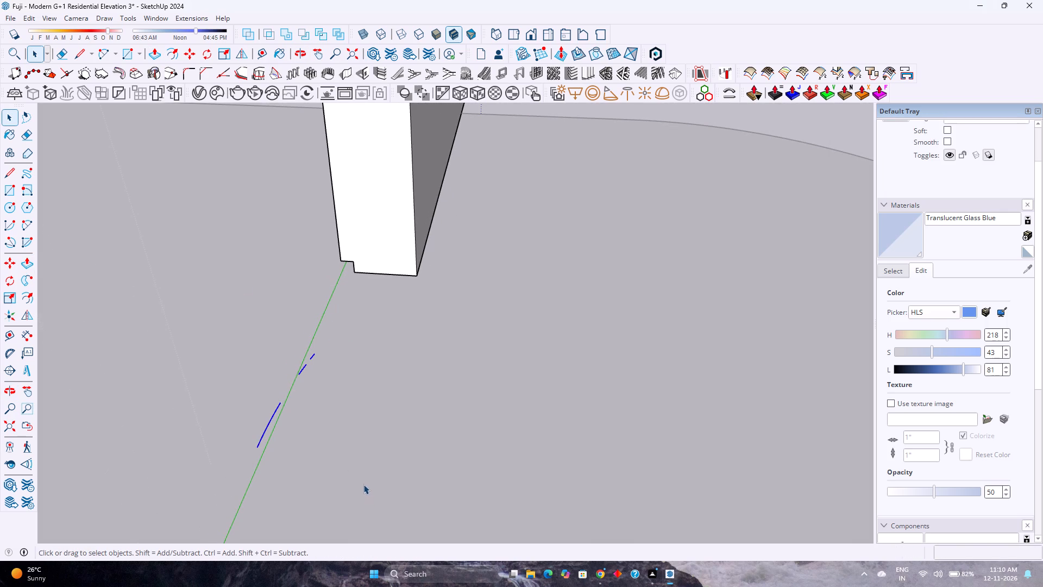
pyautogui.press('Delete')
pyautogui.scroll(-17, 373, 434)
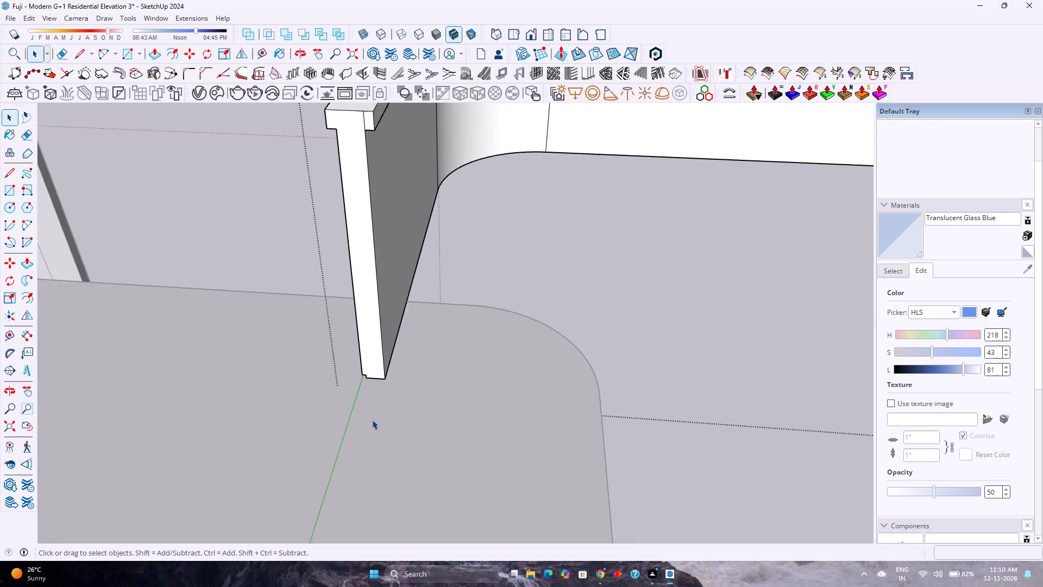
pyautogui.scroll(-1, 372, 420)
pyautogui.moveTo(345, 396); pyautogui.dragTo(735, 219, button='middle')
pyautogui.middleClick(735, 219)
pyautogui.scroll(3, 302, 420)
pyautogui.moveTo(304, 417); pyautogui.dragTo(620, 372, button='middle')
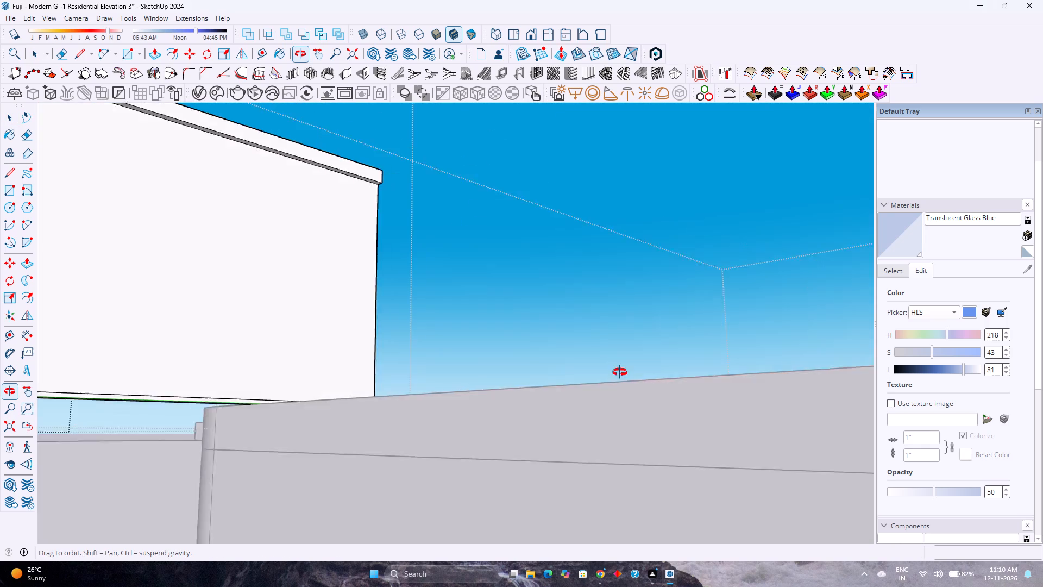
pyautogui.moveTo(620, 372); pyautogui.dragTo(366, 491, button='middle')
pyautogui.scroll(-4, 371, 469)
pyautogui.press('Escape')
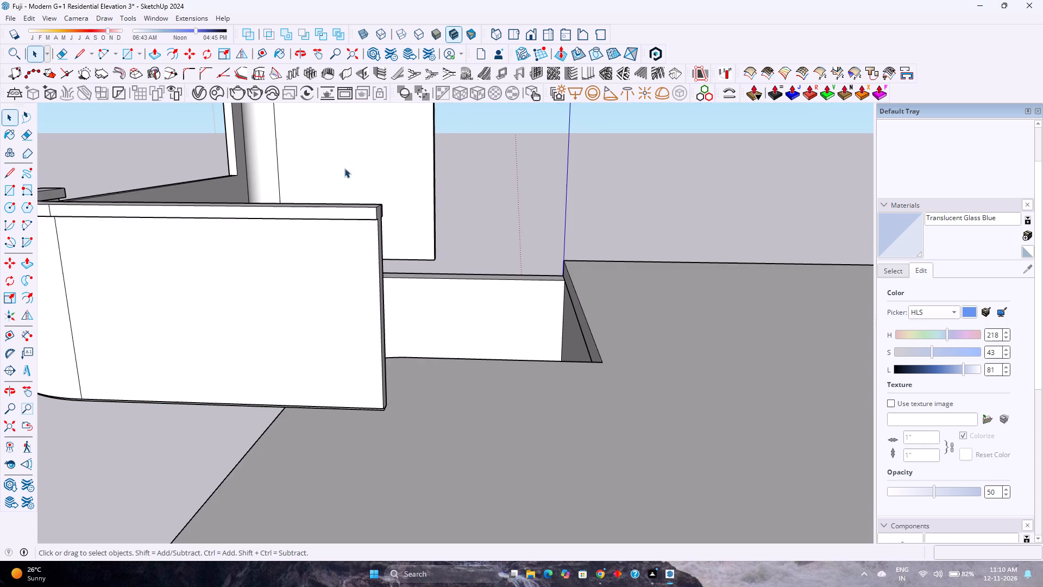
# Open the surround for editing, delete the short vertical edge splitting the coping's end face, and exit.
pyautogui.scroll(2, 382, 217)
pyautogui.moveTo(379, 211); pyautogui.dragTo(11, 273, button='middle')
pyautogui.middleClick(11, 273)
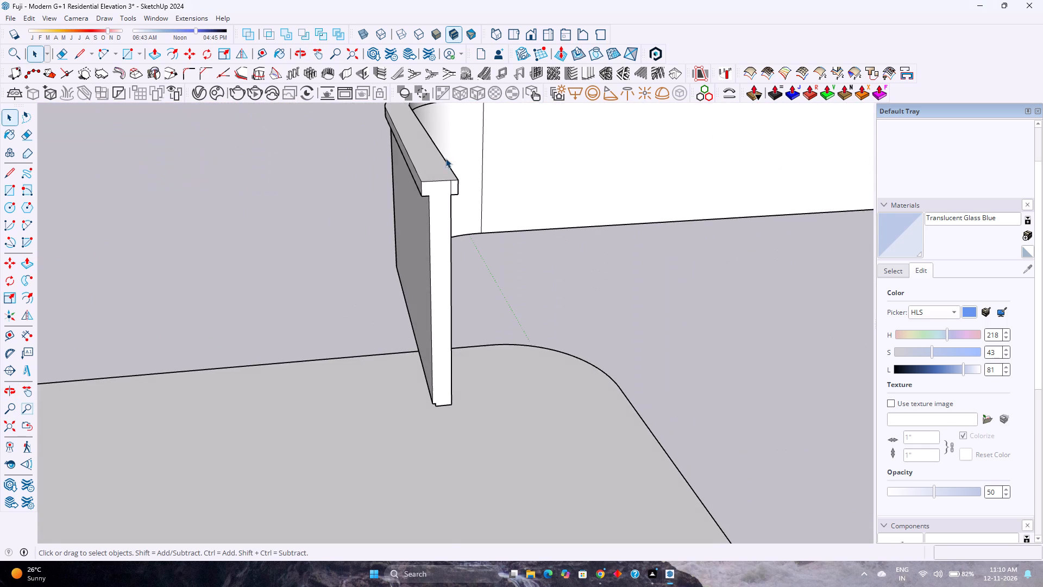
pyautogui.scroll(7, 445, 158)
pyautogui.doubleClick(450, 193)
pyautogui.scroll(2, 452, 197)
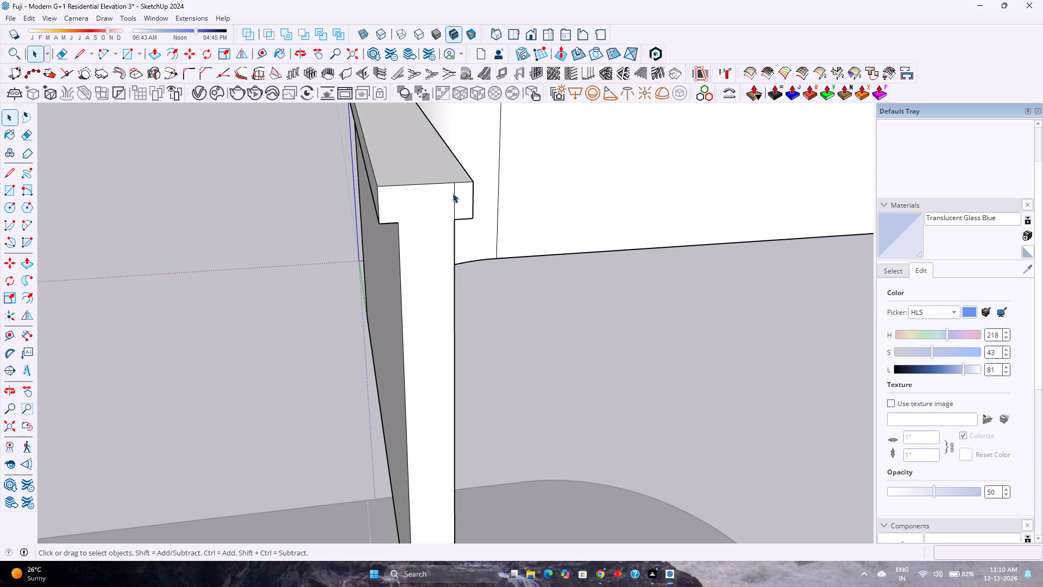
pyautogui.click(455, 192)
pyautogui.moveTo(467, 212); pyautogui.dragTo(211, 170, button='middle')
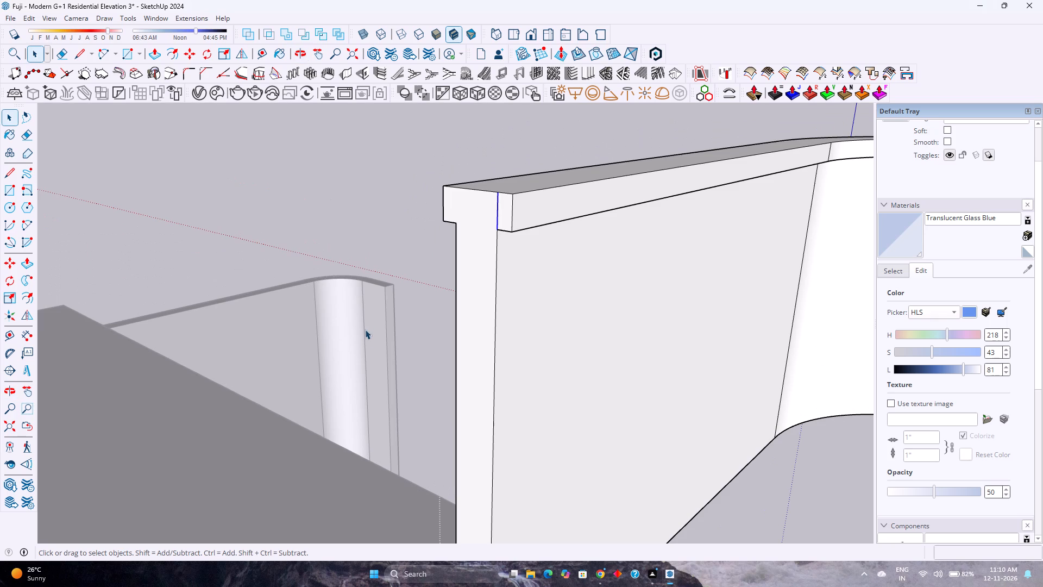
pyautogui.press('Delete')
pyautogui.scroll(-3, 416, 422)
pyautogui.press('Escape')
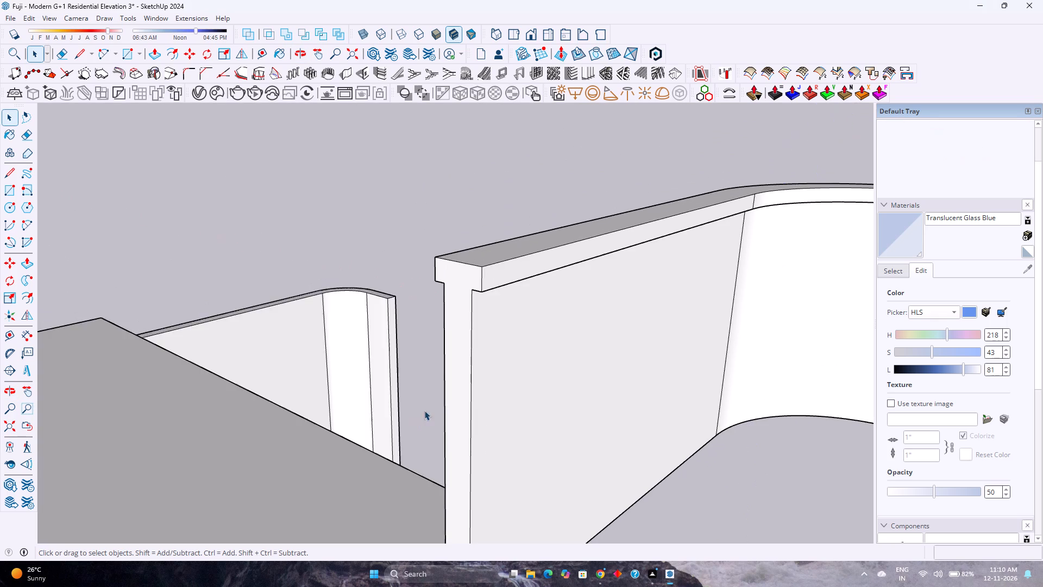
pyautogui.scroll(-12, 442, 400)
pyautogui.press('Escape')
# Examine the roof-level surround, the roof opening and the front balconies from above and from the front.
pyautogui.scroll(-3, 448, 394)
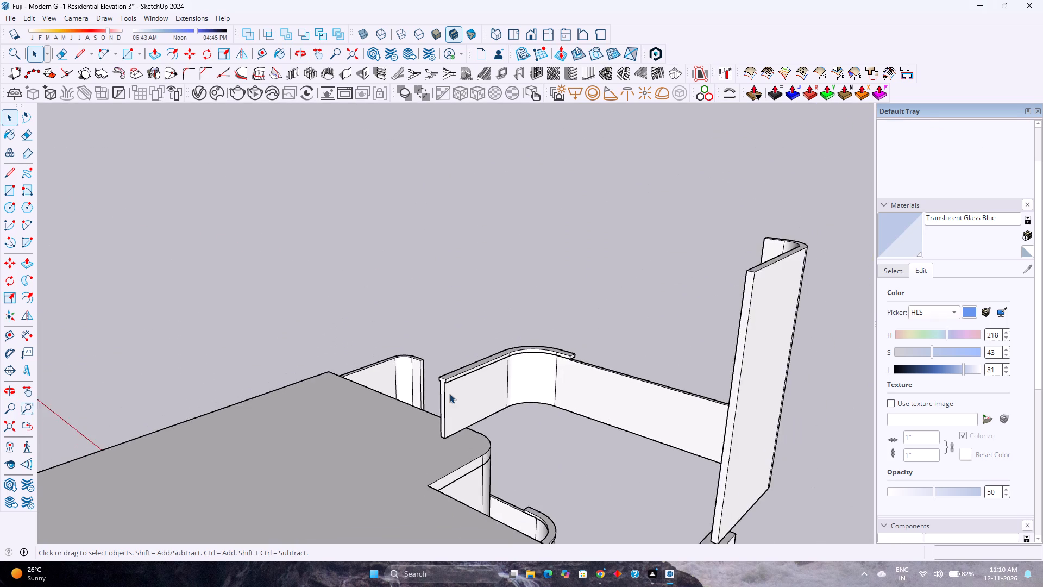
pyautogui.scroll(-4, 449, 394)
pyautogui.moveTo(594, 504); pyautogui.dragTo(318, 445, button='middle')
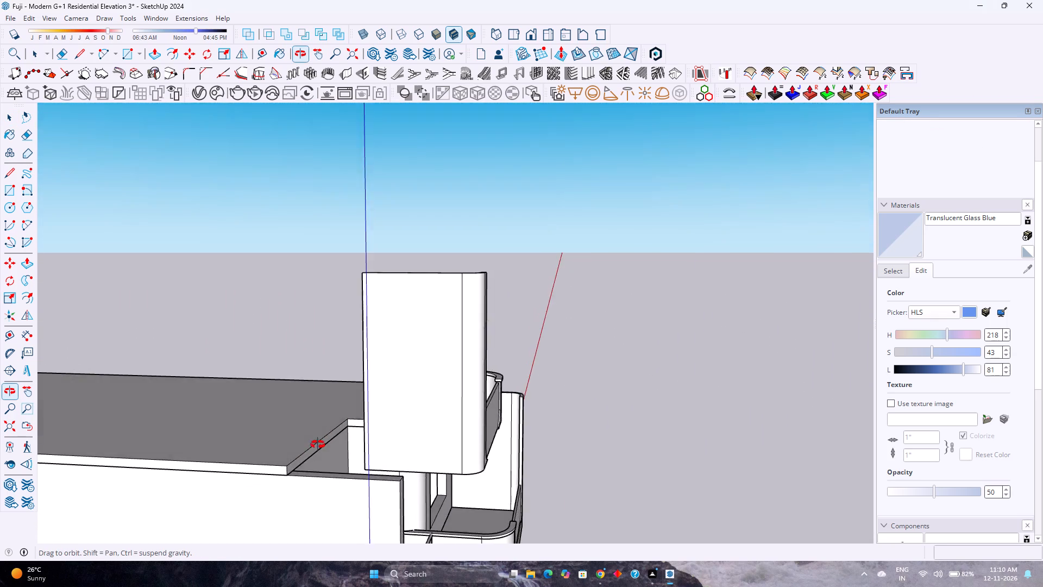
pyautogui.moveTo(318, 445); pyautogui.dragTo(366, 410, button='middle')
pyautogui.scroll(2, 366, 427)
pyautogui.moveTo(366, 433); pyautogui.dragTo(681, 586, button='middle')
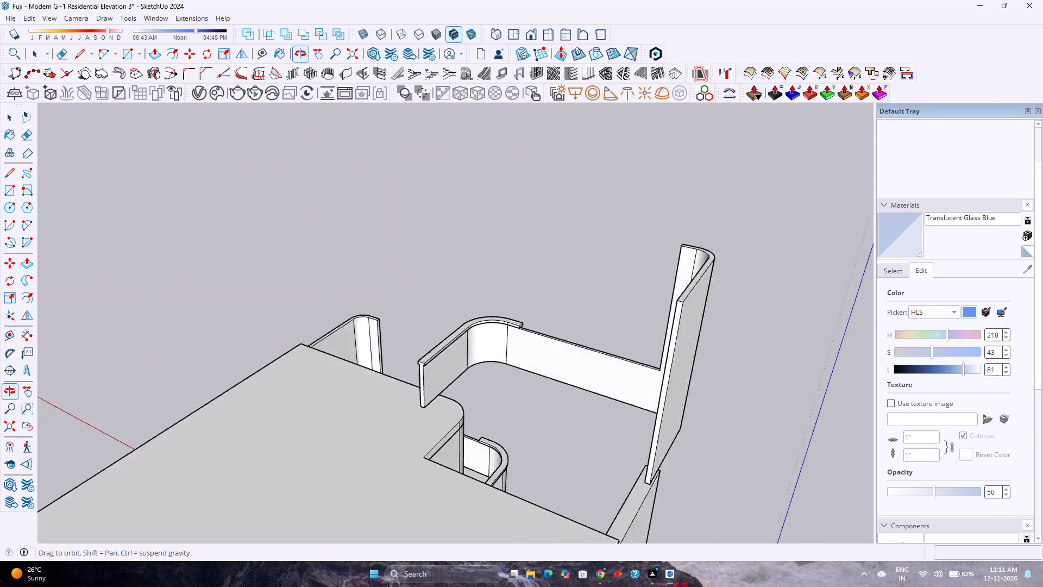
pyautogui.moveTo(681, 586); pyautogui.dragTo(688, 579, button='middle')
pyautogui.scroll(1, 520, 433)
pyautogui.moveTo(516, 446); pyautogui.dragTo(784, 576, button='middle')
pyautogui.moveTo(781, 573); pyautogui.dragTo(771, 566, button='middle')
pyautogui.middleClick(771, 566)
pyautogui.scroll(1, 589, 406)
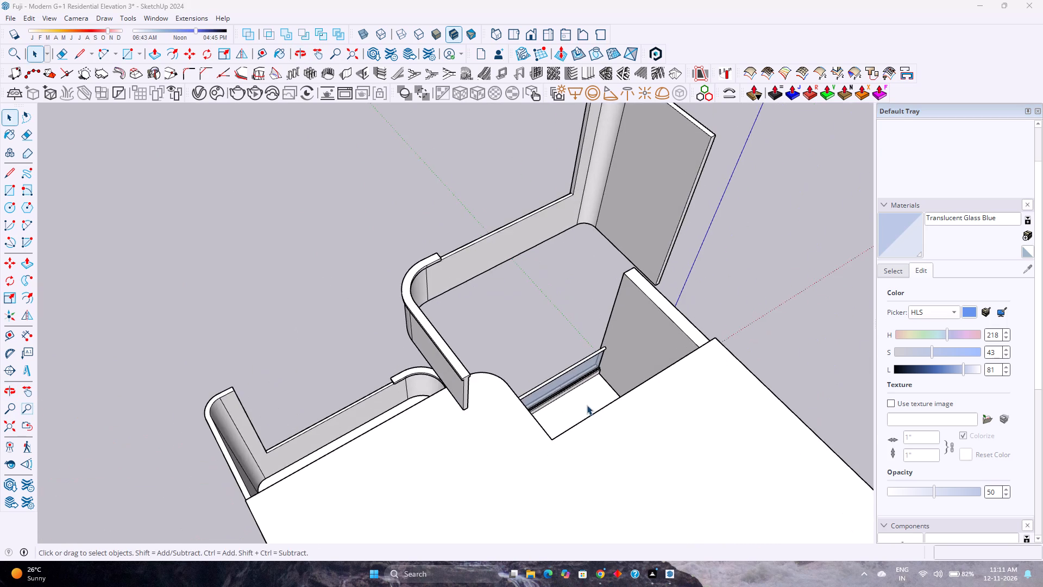
pyautogui.moveTo(593, 410); pyautogui.dragTo(693, 549, button='middle')
pyautogui.scroll(4, 601, 446)
pyautogui.scroll(-2, 601, 436)
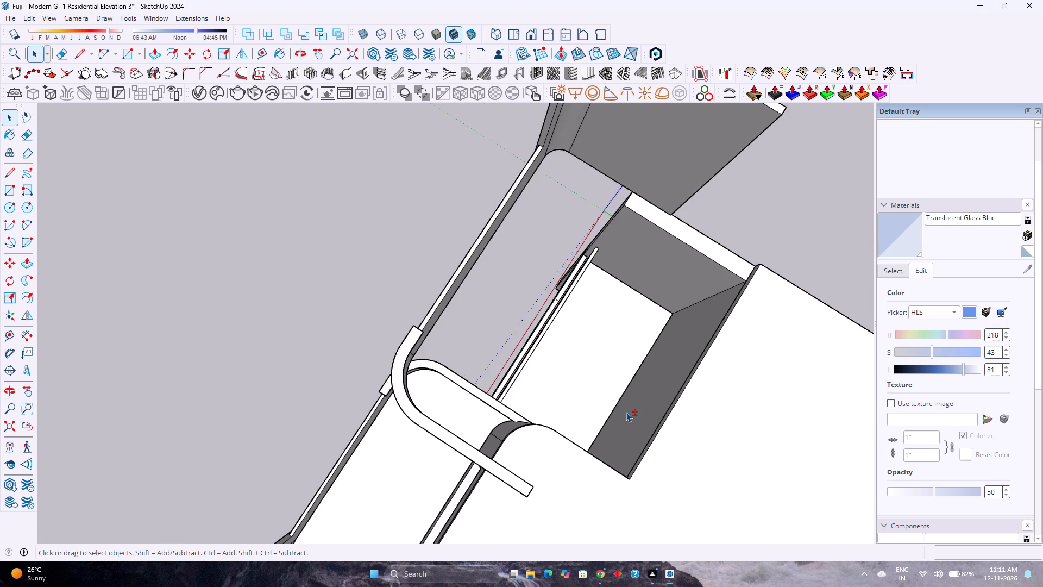
pyautogui.keyDown('shift'); pyautogui.moveTo(626, 412); pyautogui.dragTo(407, 506, button='middle'); pyautogui.keyUp('shift')
pyautogui.moveTo(403, 501); pyautogui.dragTo(755, 396, button='middle')
pyautogui.keyDown('shift'); pyautogui.moveTo(602, 384); pyautogui.dragTo(471, 458, button='middle'); pyautogui.keyUp('shift')
pyautogui.moveTo(439, 460); pyautogui.dragTo(613, 356, button='middle')
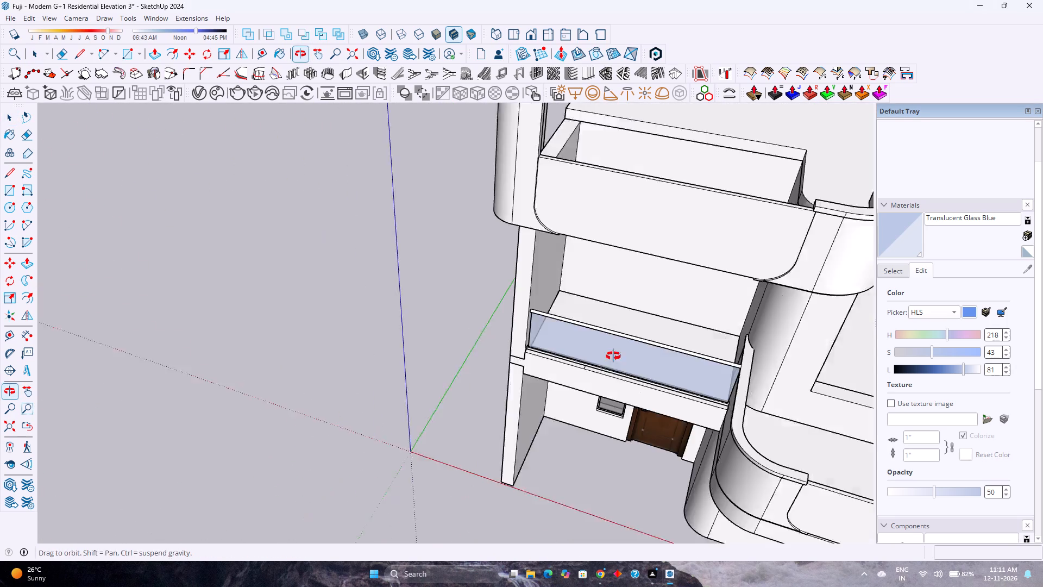
# Open the roof slab for editing and Push/Pull its front edge face about 9' 11" across the opening to the front wall.
pyautogui.moveTo(613, 356); pyautogui.dragTo(615, 355, button='middle')
pyautogui.keyDown('shift'); pyautogui.moveTo(591, 365); pyautogui.dragTo(403, 542, button='middle'); pyautogui.keyUp('shift')
pyautogui.scroll(2, 463, 373)
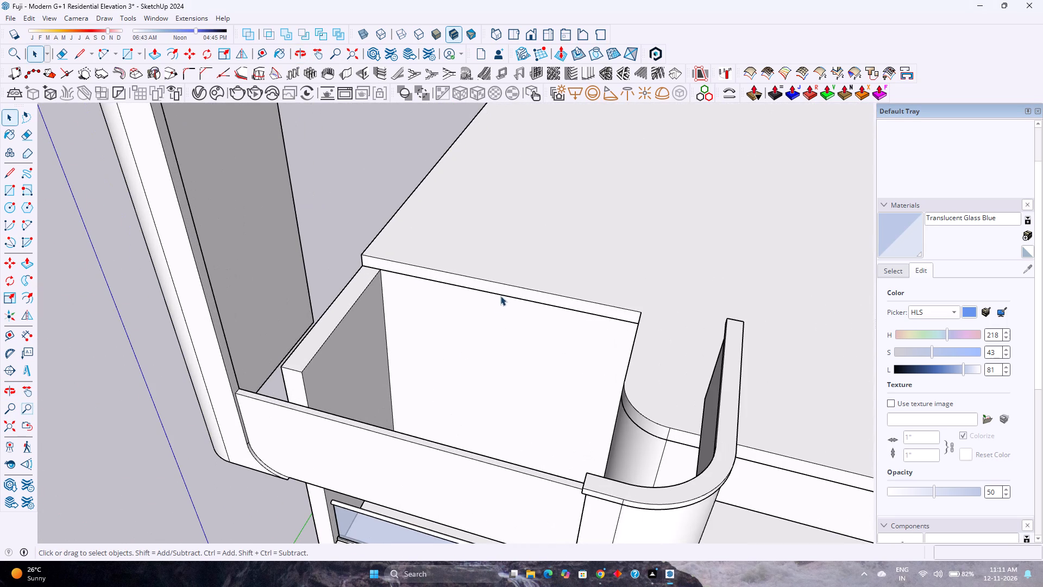
pyautogui.doubleClick(510, 289)
pyautogui.scroll(2, 510, 289)
pyautogui.doubleClick(508, 290)
pyautogui.click(508, 291)
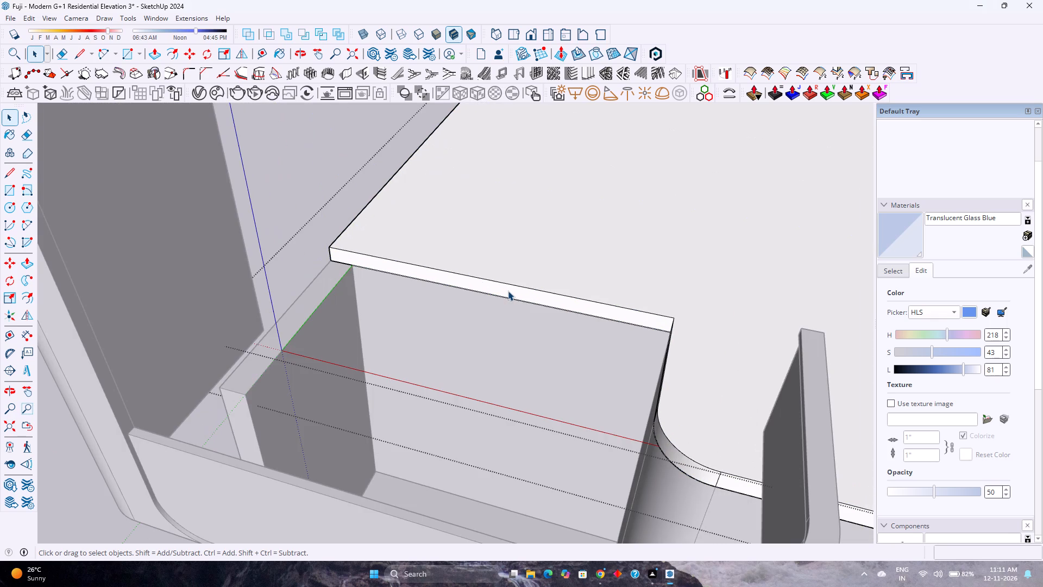
pyautogui.press('p')
pyautogui.click(507, 291)
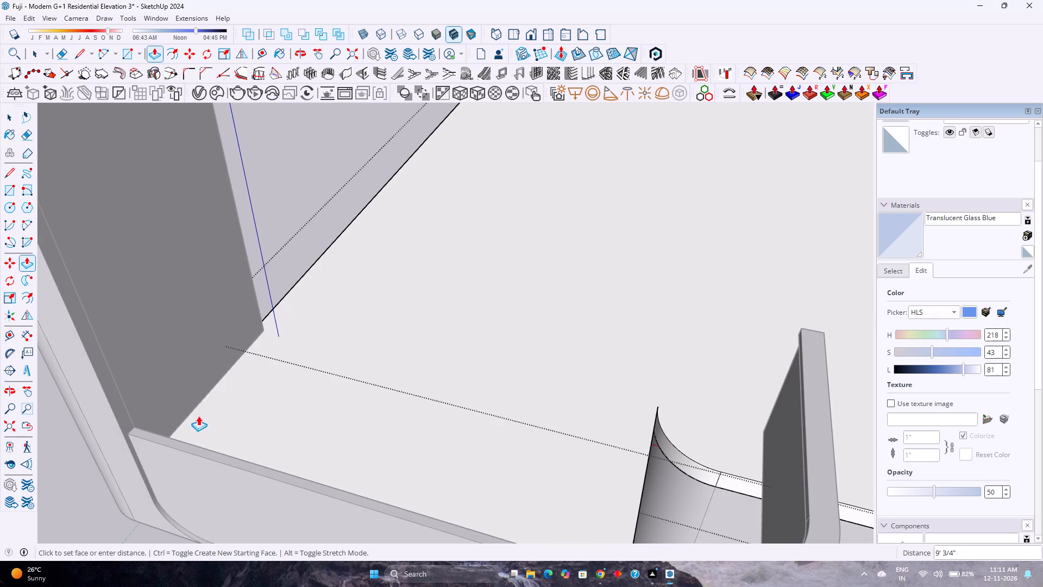
pyautogui.scroll(1, 222, 412)
pyautogui.moveTo(222, 412); pyautogui.dragTo(48, 516, button='middle')
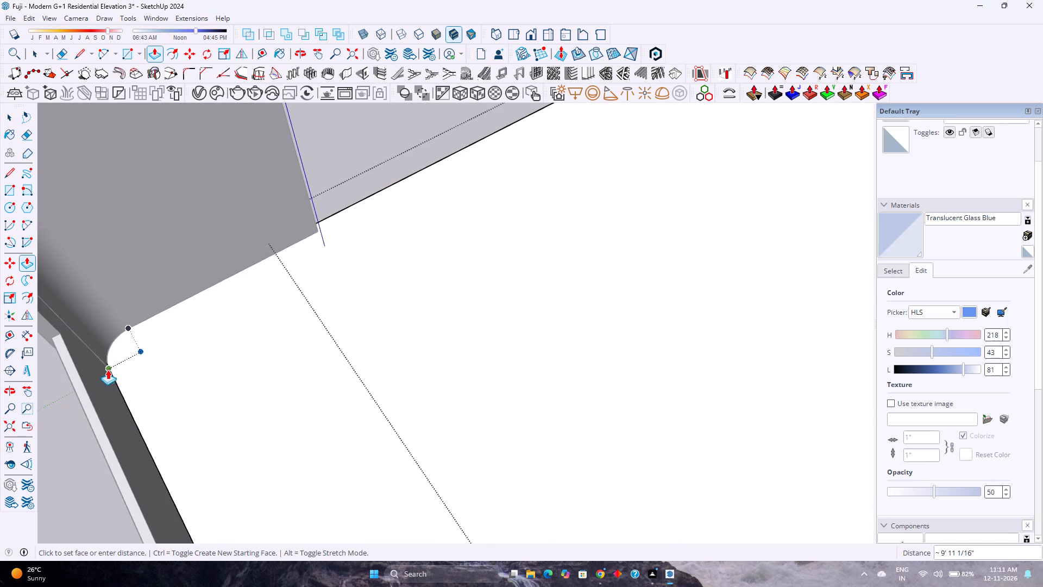
pyautogui.click(110, 378)
# Draw a line about 1' 6" long along the red axis from the slab's concave arc end to its straight side edge.
pyautogui.scroll(-6, 178, 380)
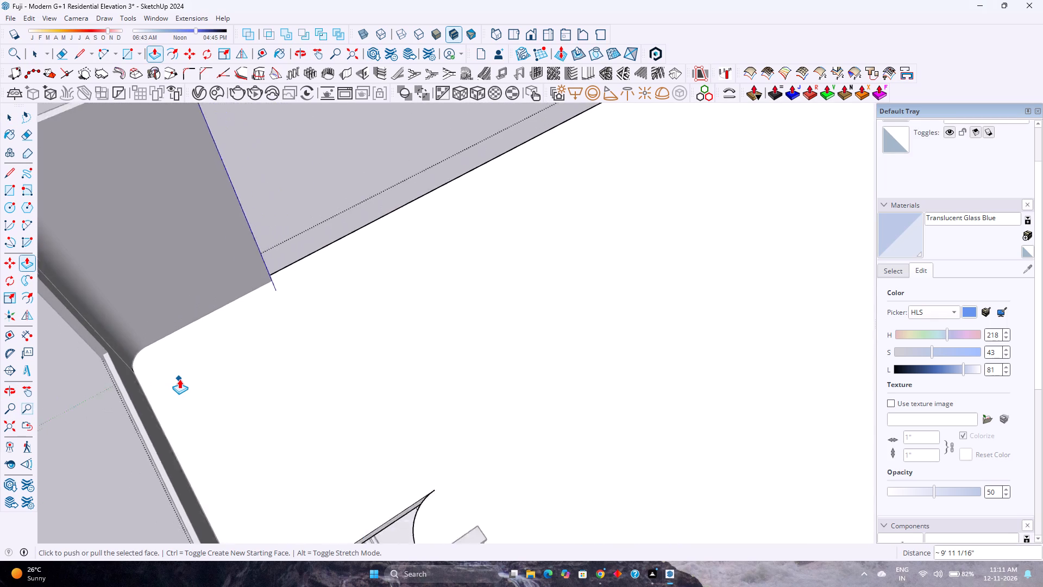
pyautogui.scroll(-2, 179, 379)
pyautogui.moveTo(179, 380); pyautogui.dragTo(376, 342, button='middle')
pyautogui.scroll(4, 652, 377)
pyautogui.moveTo(686, 407); pyautogui.dragTo(670, 406, button='middle')
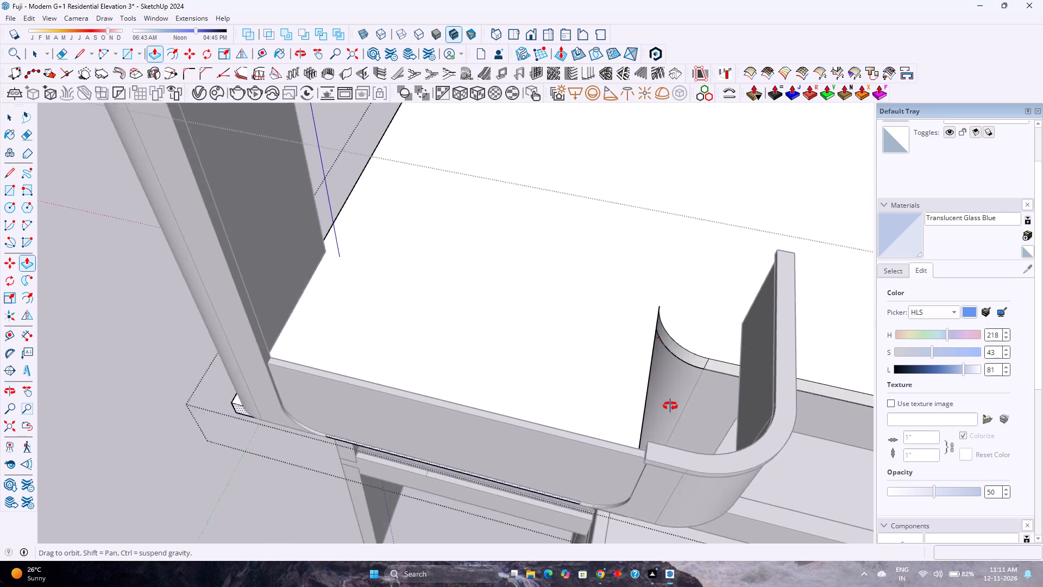
pyautogui.moveTo(670, 406); pyautogui.dragTo(552, 401, button='middle')
pyautogui.scroll(4, 579, 429)
pyautogui.moveTo(640, 449); pyautogui.dragTo(659, 464, button='middle')
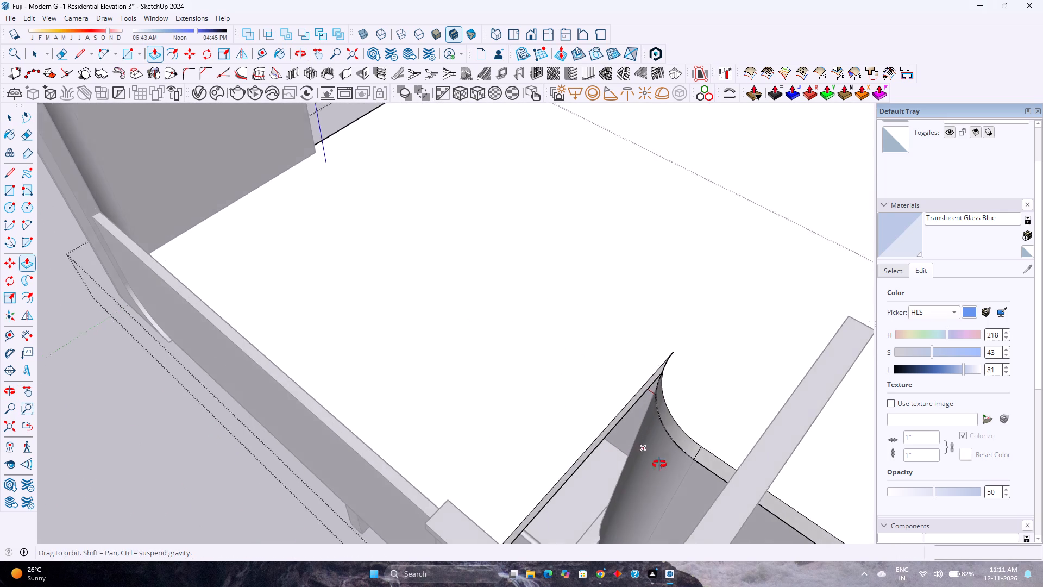
pyautogui.moveTo(659, 464); pyautogui.dragTo(859, 474, button='middle')
pyautogui.scroll(4, 774, 333)
pyautogui.moveTo(761, 332); pyautogui.dragTo(668, 352, button='middle')
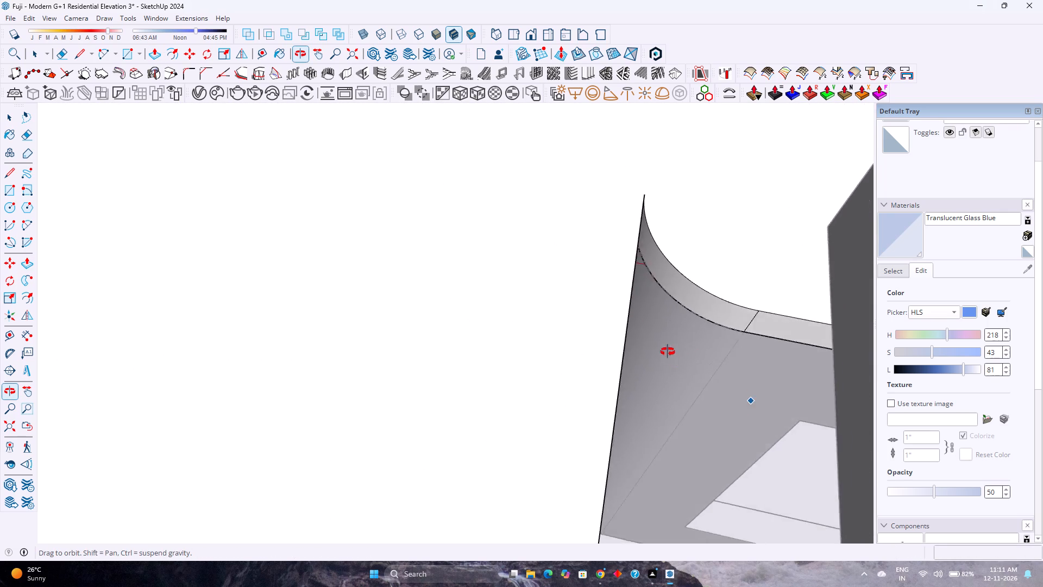
pyautogui.moveTo(668, 352); pyautogui.dragTo(623, 346, button='middle')
pyautogui.press('l')
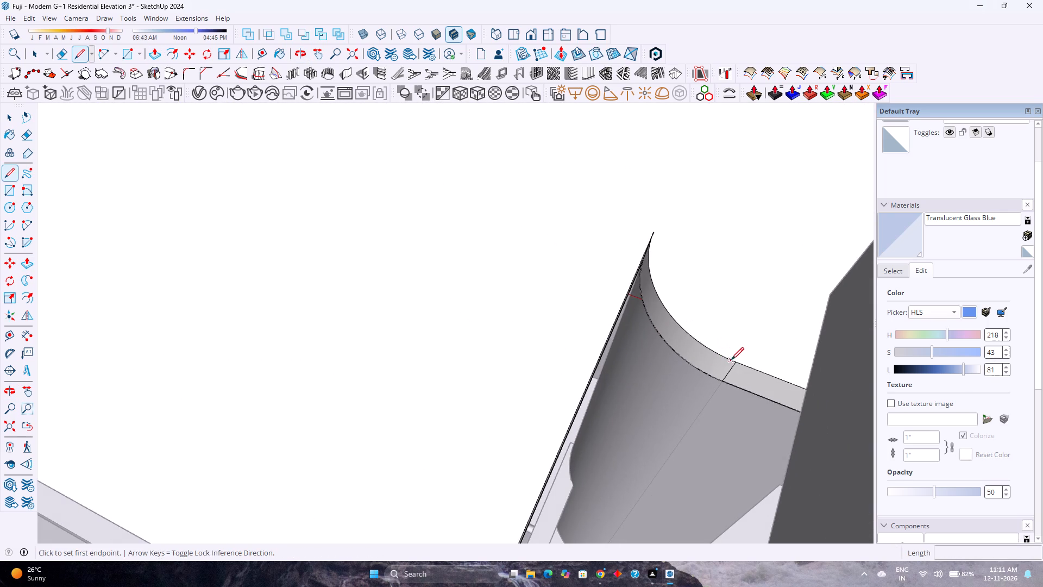
pyautogui.click(738, 364)
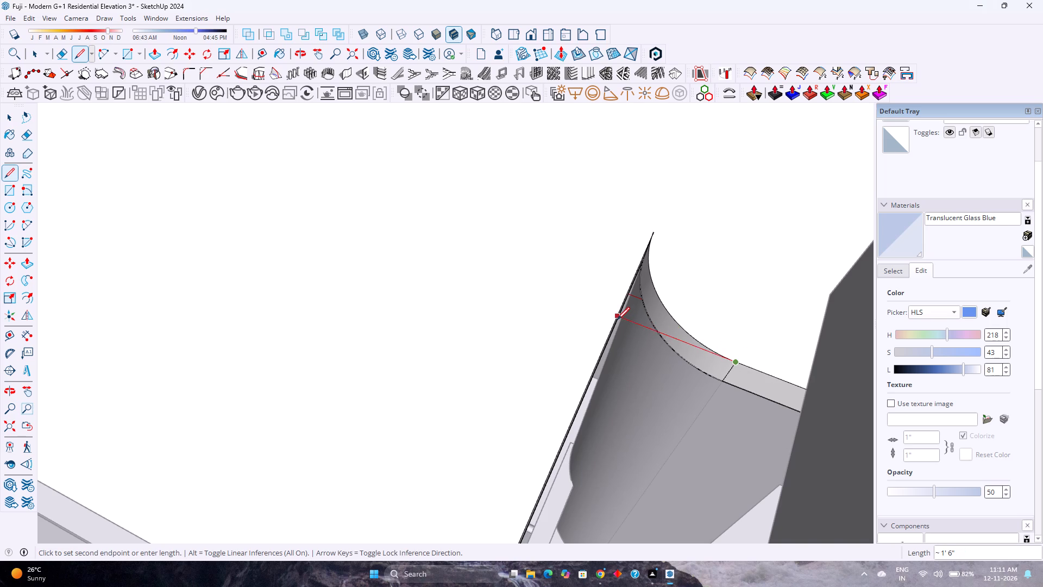
pyautogui.scroll(-8, 607, 318)
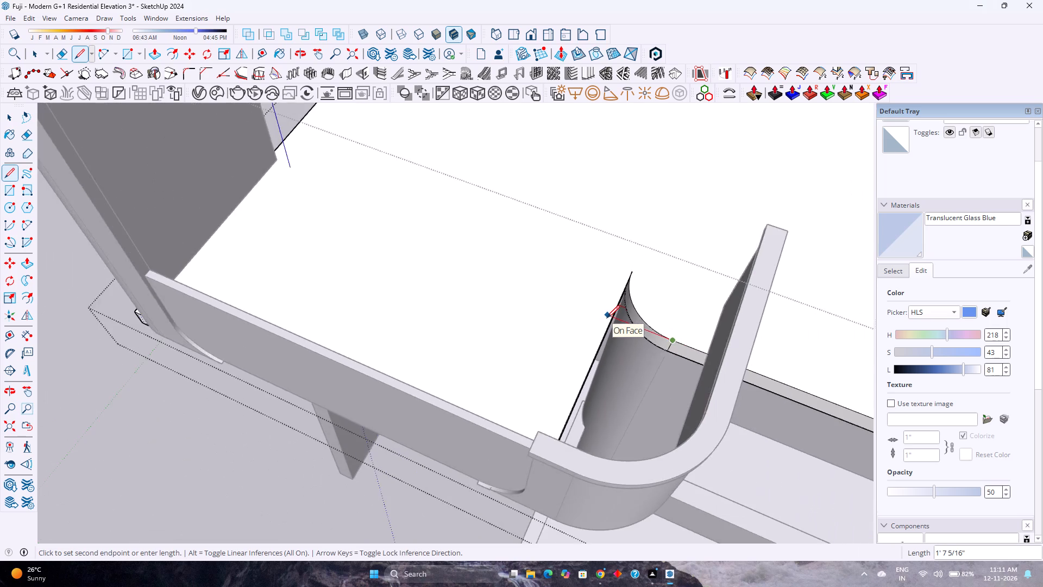
pyautogui.scroll(-2, 607, 318)
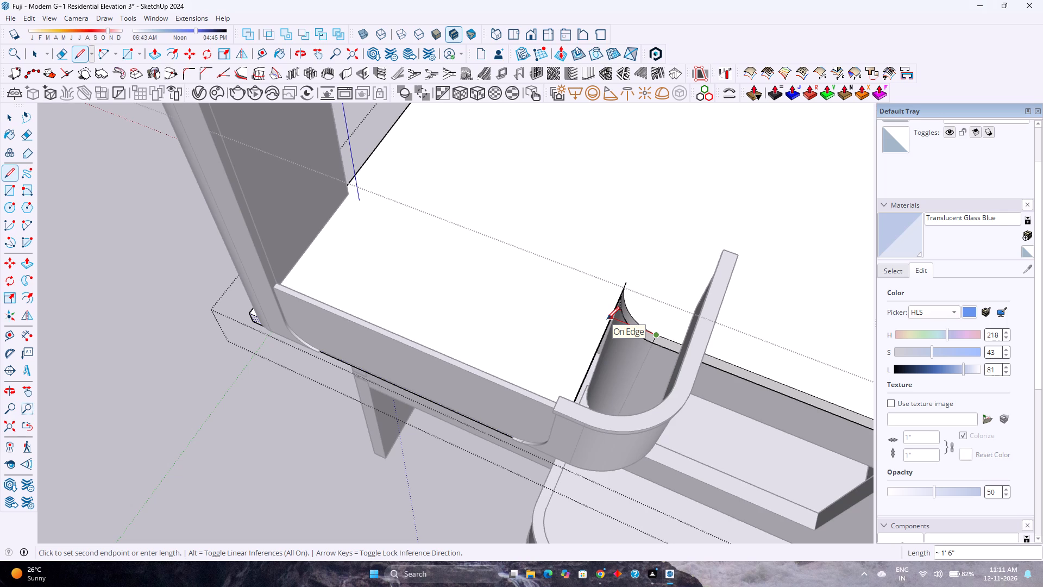
pyautogui.scroll(6, 619, 323)
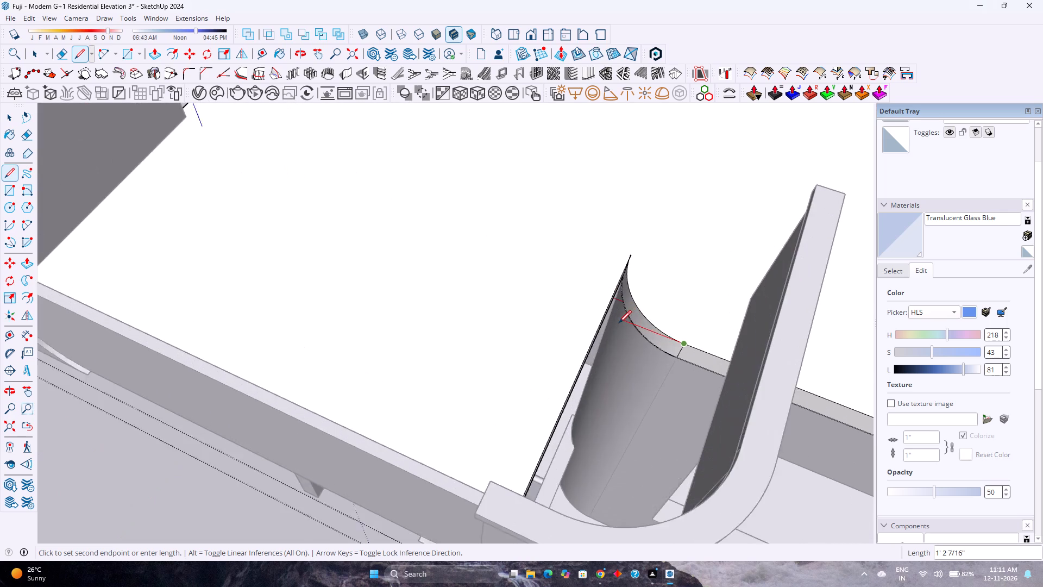
pyautogui.press('Right')
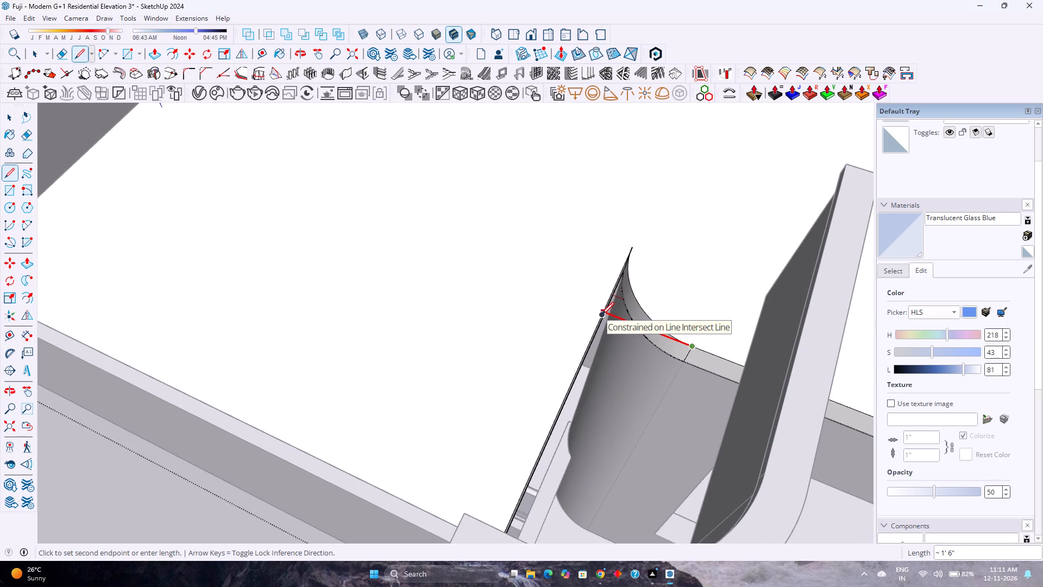
pyautogui.scroll(6, 601, 315)
pyautogui.click(602, 310)
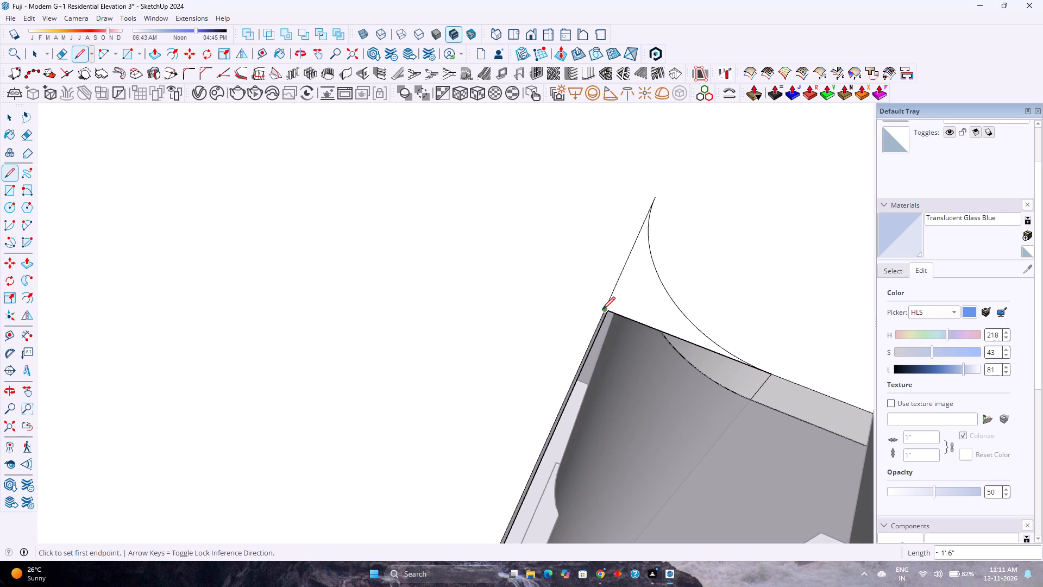
# Push/Pull the corner face between the new line and the arc down 6" to match the slab thickness.
pyautogui.press('p')
pyautogui.press('Escape')
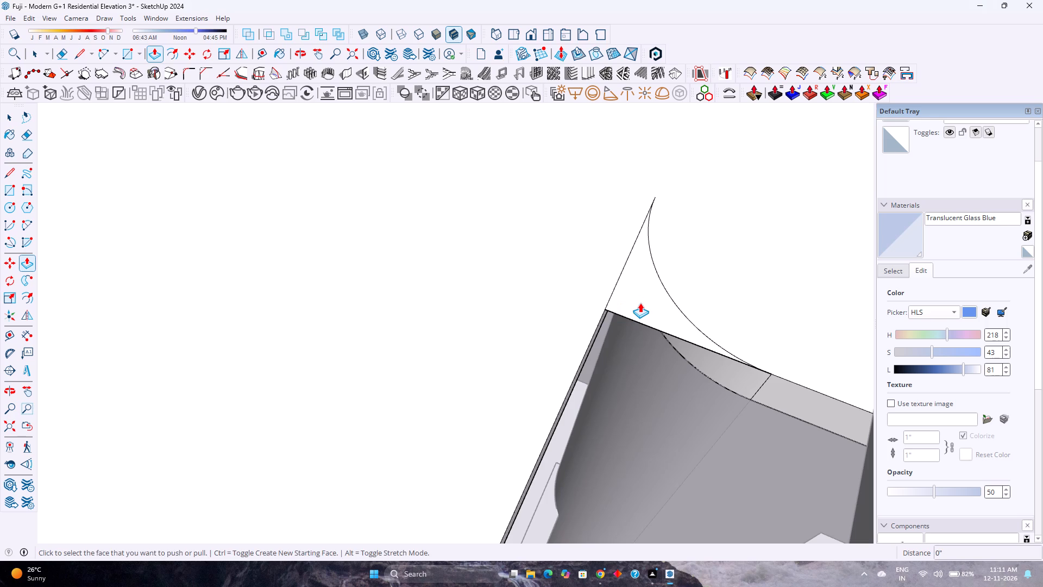
pyautogui.click(636, 307)
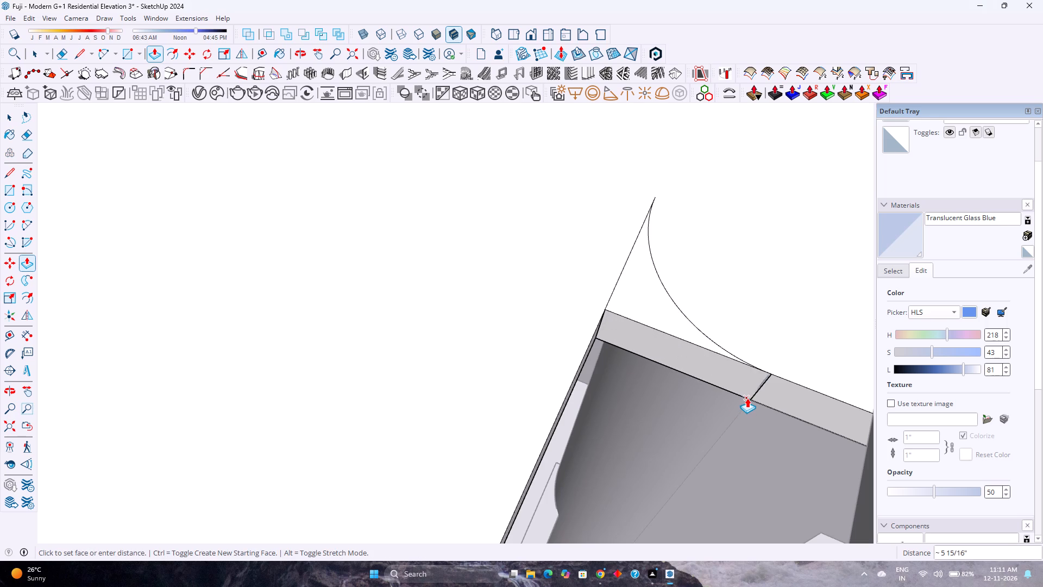
pyautogui.scroll(6, 751, 399)
pyautogui.click(747, 400)
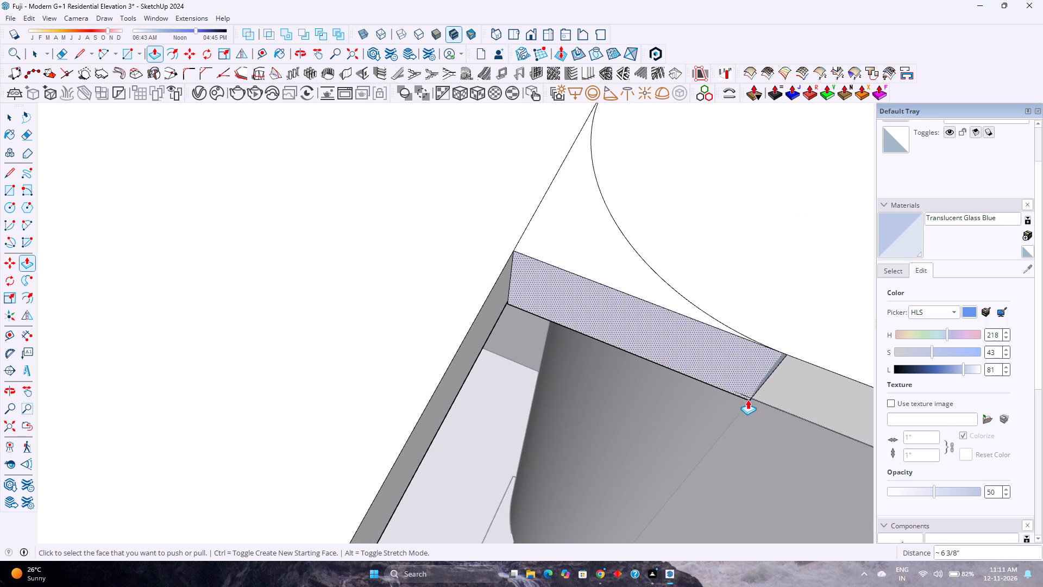
pyautogui.scroll(1, 703, 413)
pyautogui.moveTo(703, 413); pyautogui.dragTo(700, 391, button='middle')
pyautogui.press('6')
pyautogui.press('Return')
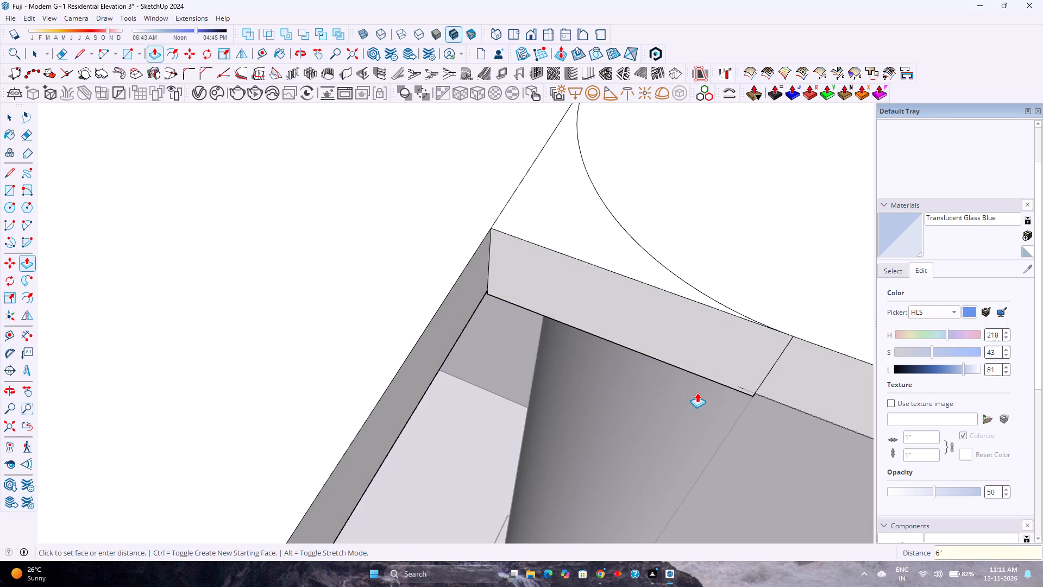
# Push/Pull the front face of the filled corner about 4' 11" forward to the front wall.
pyautogui.press('p')
pyautogui.click(729, 340)
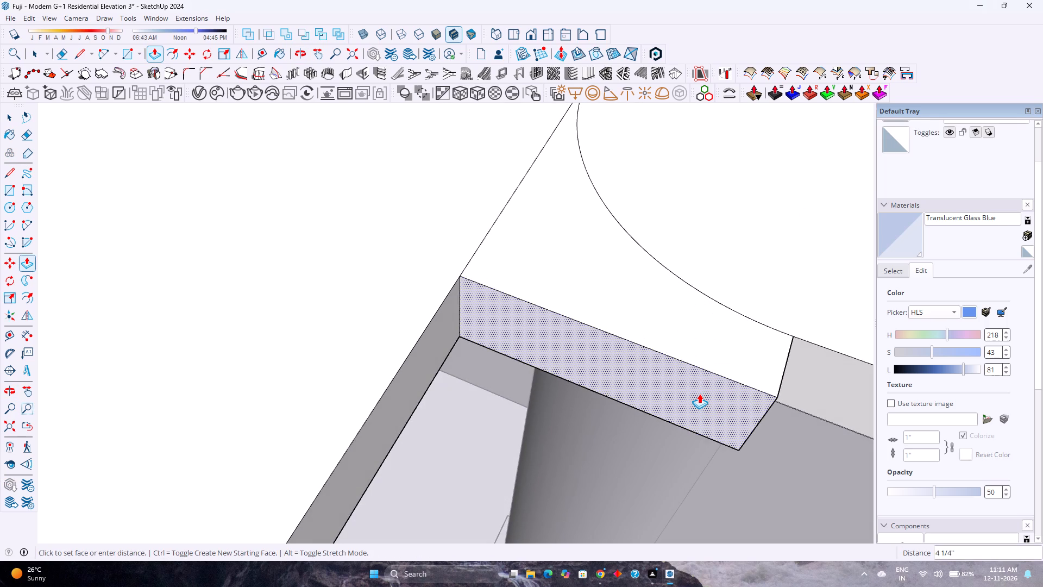
pyautogui.scroll(-8, 699, 394)
pyautogui.moveTo(695, 394); pyautogui.dragTo(649, 436, button='middle')
pyautogui.scroll(-8, 650, 436)
pyautogui.moveTo(639, 414); pyautogui.dragTo(626, 414, button='middle')
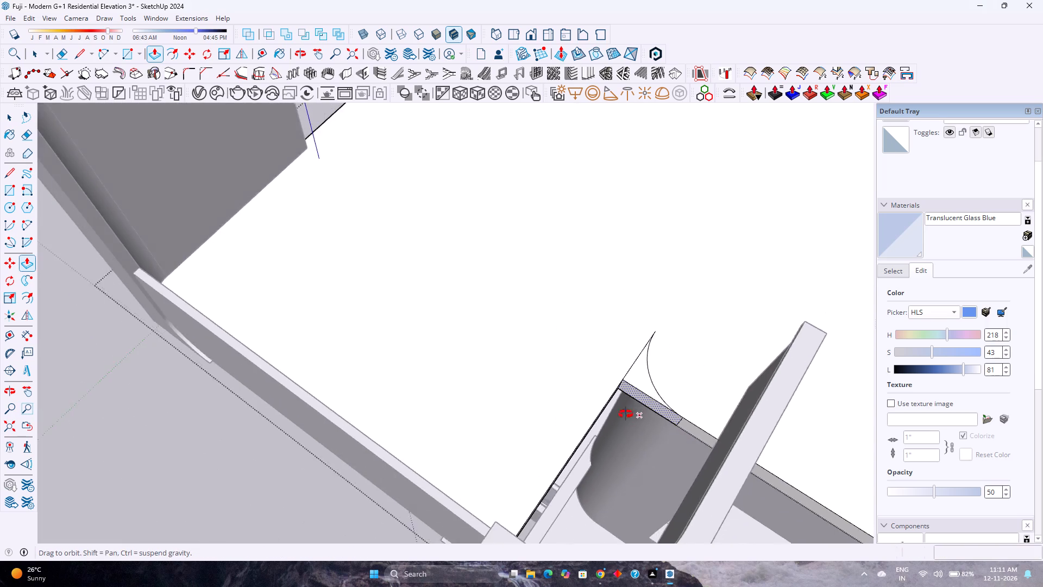
pyautogui.moveTo(626, 414); pyautogui.dragTo(416, 422, button='middle')
pyautogui.click(306, 498)
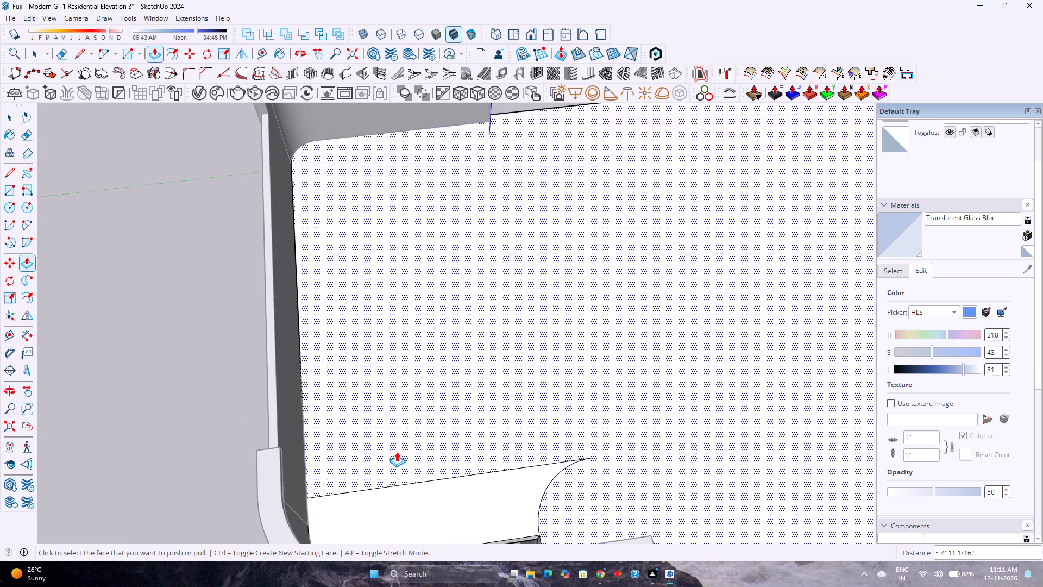
# Push/Pull the side face of the extended slab strip about 10" to the inner face of the curved surround wall.
pyautogui.scroll(-4, 397, 452)
pyautogui.keyDown('shift'); pyautogui.moveTo(436, 467); pyautogui.dragTo(425, 417, button='middle'); pyautogui.keyUp('shift')
pyautogui.moveTo(407, 416); pyautogui.dragTo(687, 442, button='middle')
pyautogui.keyDown('shift'); pyautogui.moveTo(691, 425); pyautogui.dragTo(493, 386, button='middle'); pyautogui.keyUp('shift')
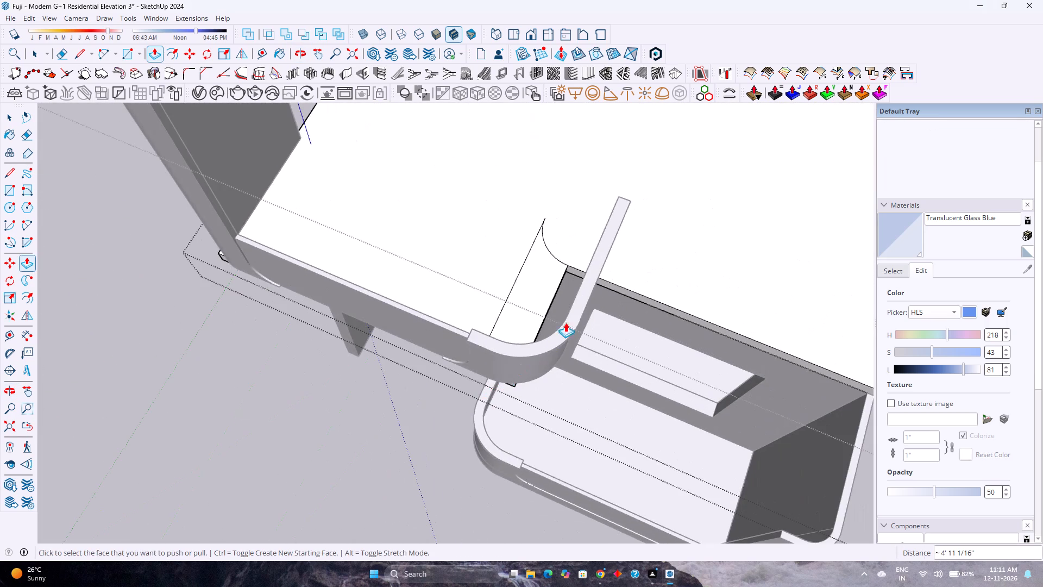
pyautogui.scroll(3, 558, 283)
pyautogui.moveTo(557, 282); pyautogui.dragTo(766, 291, button='middle')
pyautogui.scroll(3, 506, 195)
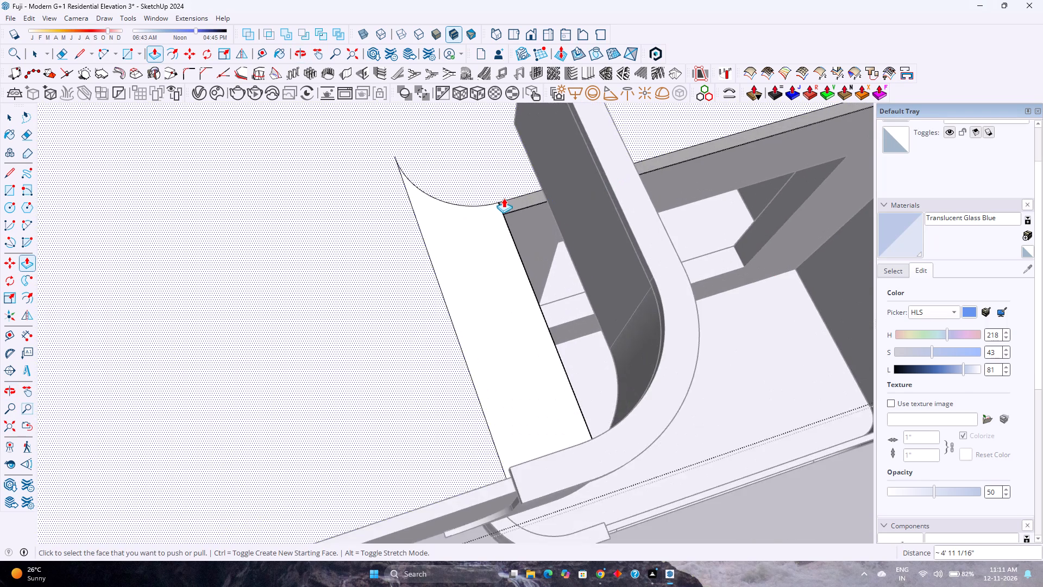
pyautogui.scroll(3, 504, 198)
pyautogui.press('l')
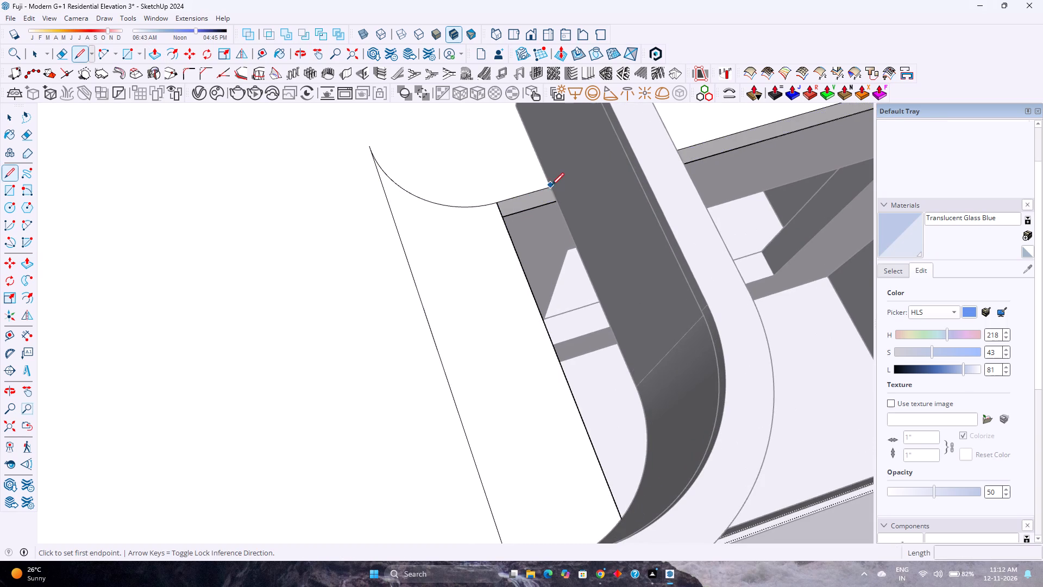
pyautogui.scroll(5, 549, 203)
pyautogui.moveTo(549, 203); pyautogui.dragTo(559, 156, button='middle')
pyautogui.middleClick(559, 156)
pyautogui.middleClick(559, 156)
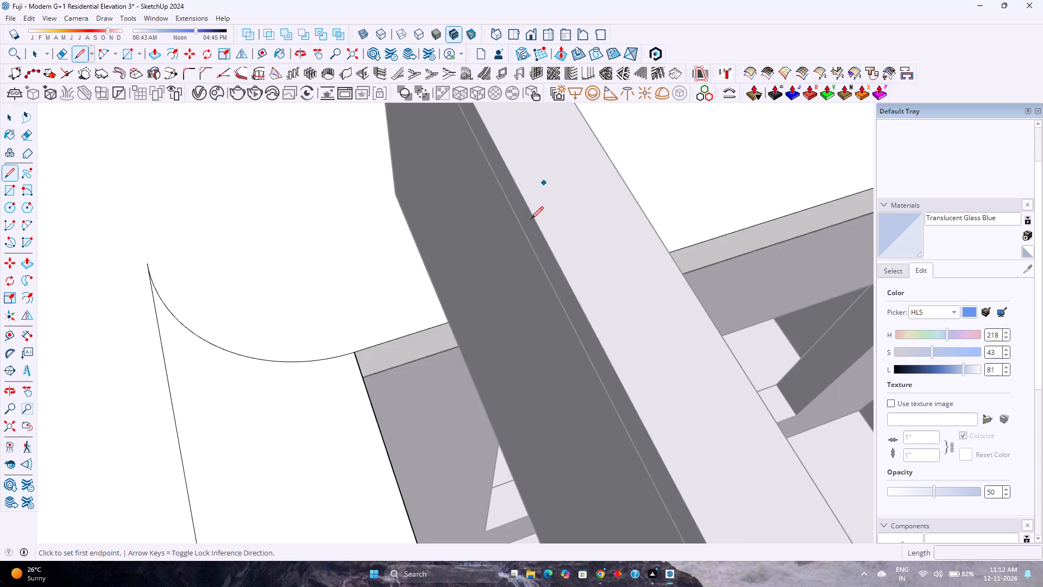
pyautogui.scroll(-3, 505, 266)
pyautogui.keyDown('shift'); pyautogui.moveTo(475, 331); pyautogui.dragTo(513, 289, button='middle'); pyautogui.keyUp('shift')
pyautogui.moveTo(472, 307); pyautogui.dragTo(379, 334, button='middle')
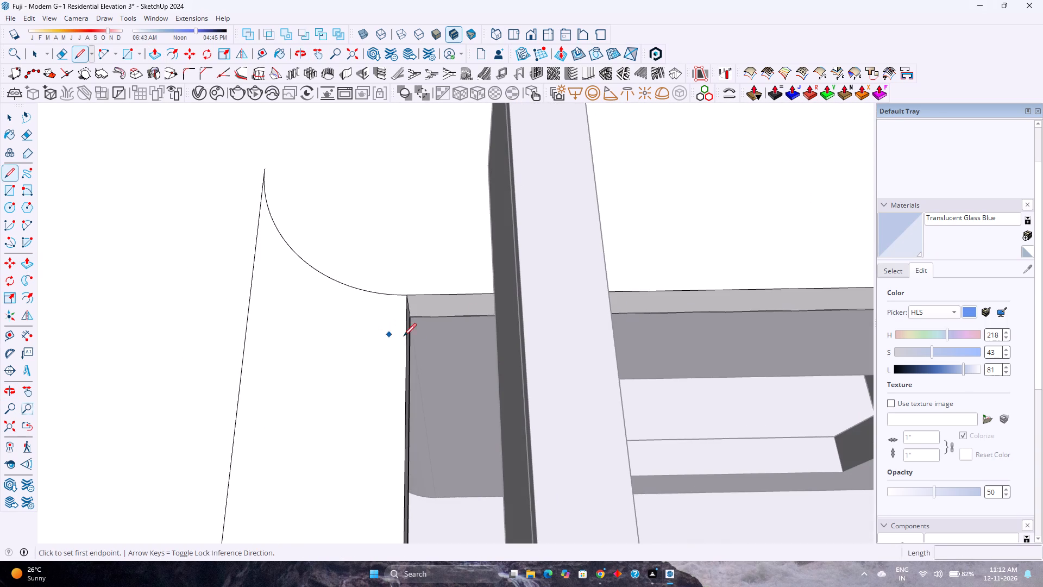
pyautogui.press('p')
pyautogui.scroll(5, 420, 323)
pyautogui.moveTo(410, 324); pyautogui.dragTo(385, 323, button='middle')
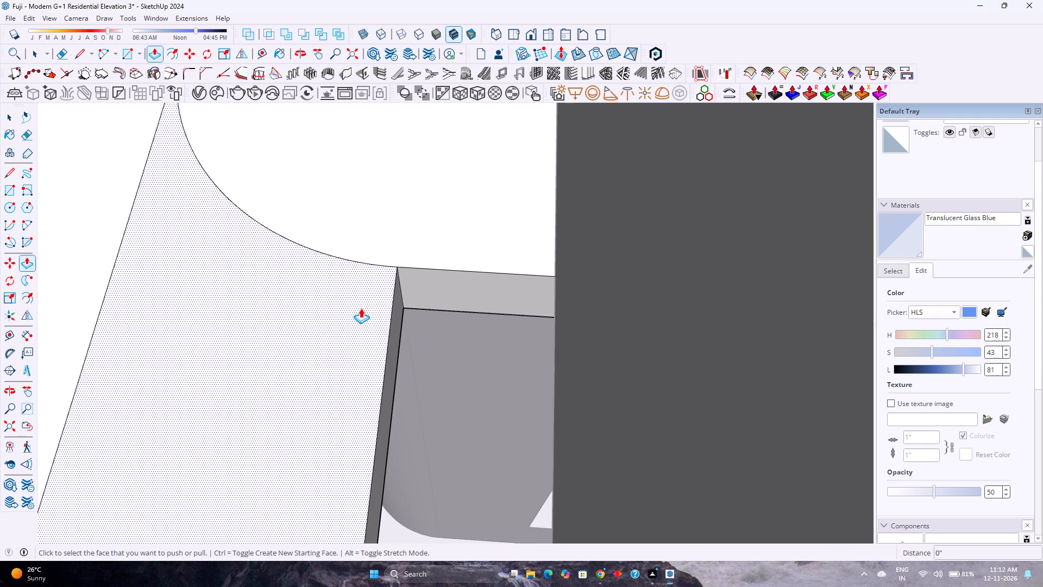
pyautogui.scroll(3, 387, 379)
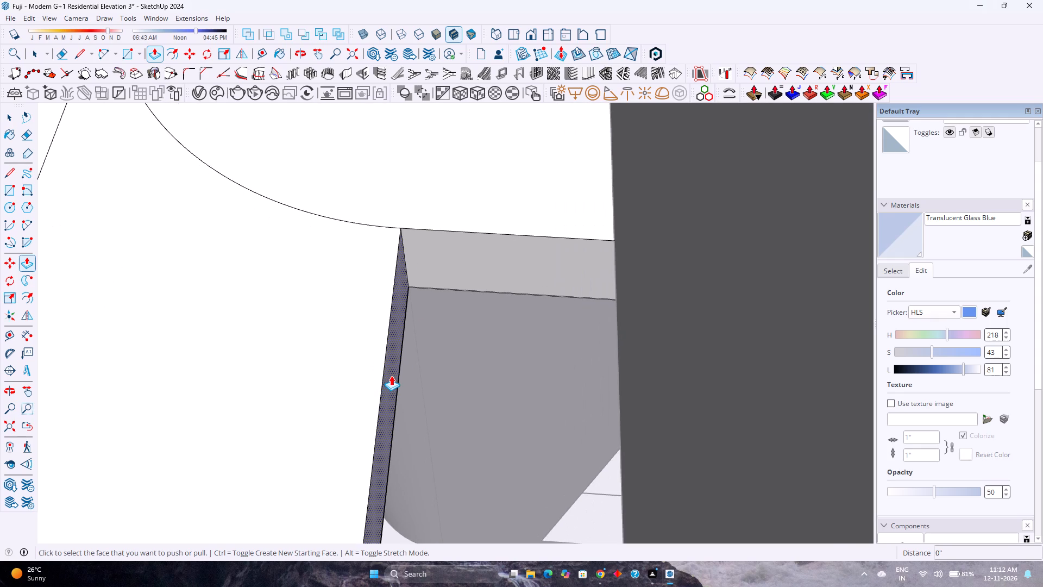
pyautogui.click(391, 376)
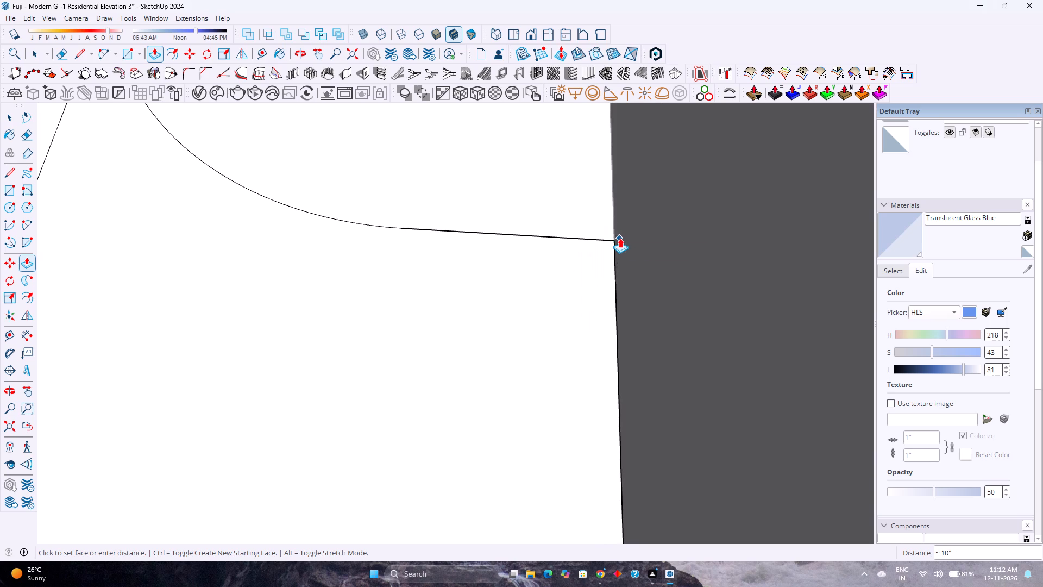
pyautogui.click(620, 238)
# Erase the leftover arc, straight side edge and short connecting line on the slab's top face.
pyautogui.press('space')
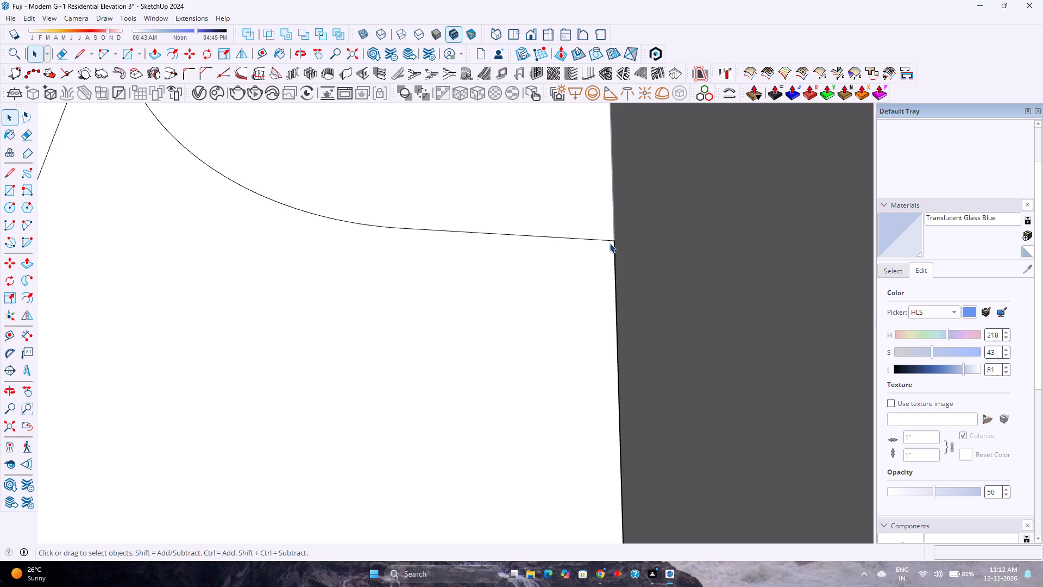
pyautogui.scroll(-7, 576, 229)
pyautogui.scroll(-3, 467, 255)
pyautogui.click(466, 255)
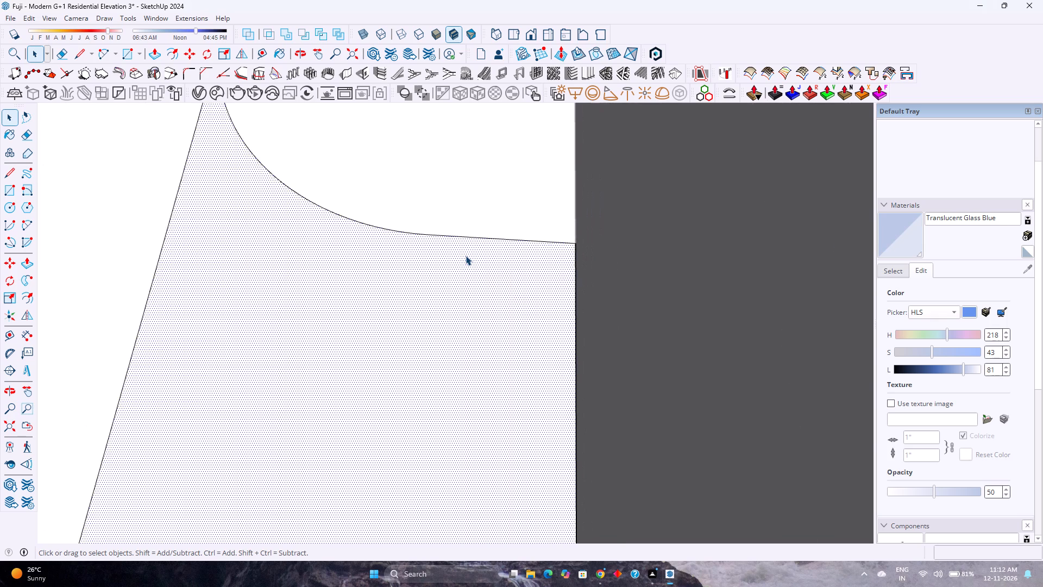
pyautogui.scroll(-3, 466, 255)
pyautogui.moveTo(466, 255); pyautogui.dragTo(533, 304, button='middle')
pyautogui.scroll(-4, 526, 293)
pyautogui.click(453, 242)
pyautogui.scroll(-3, 453, 242)
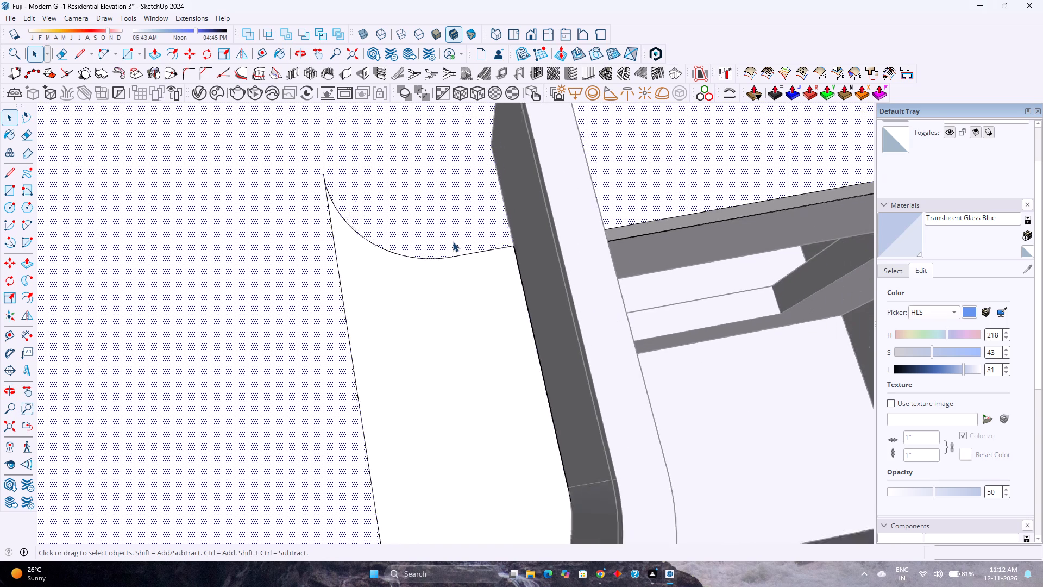
pyautogui.scroll(-1, 453, 242)
pyautogui.press('e')
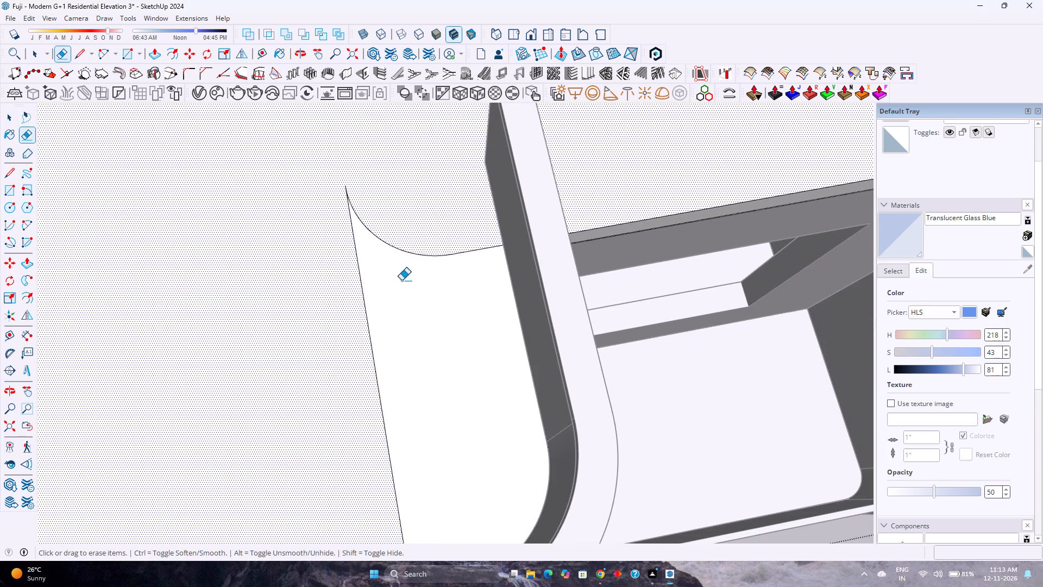
pyautogui.press('Escape')
pyautogui.moveTo(416, 249); pyautogui.dragTo(416, 255)
pyautogui.moveTo(397, 263); pyautogui.dragTo(345, 276)
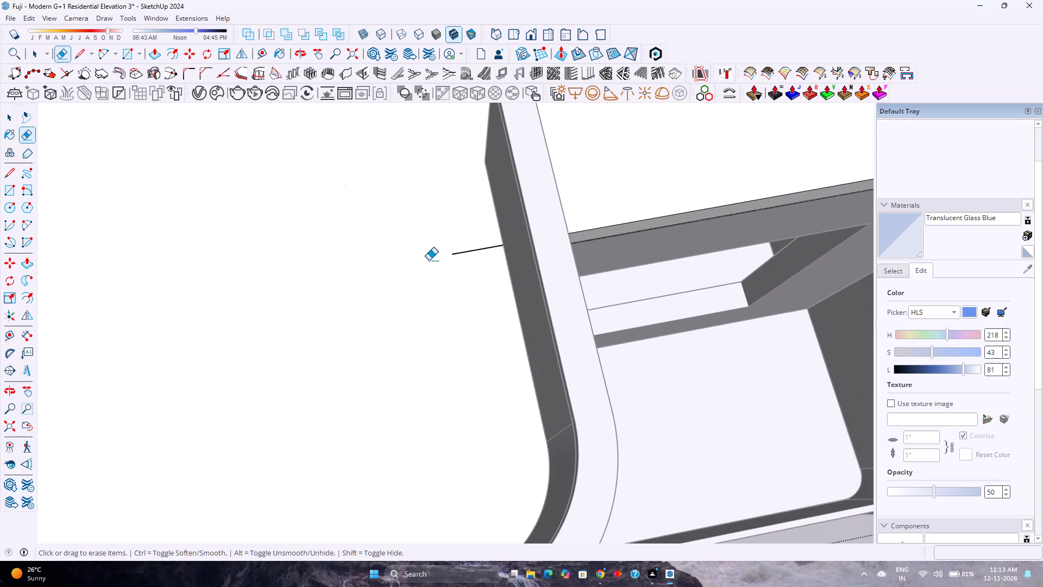
pyautogui.moveTo(468, 241); pyautogui.dragTo(492, 282)
# Push/Pull the corner strip of the slab's front edge 2 1/2" outward and repeat the offset on the adjoining front face.
pyautogui.scroll(-4, 480, 301)
pyautogui.scroll(-4, 466, 342)
pyautogui.moveTo(475, 367); pyautogui.dragTo(441, 344, button='middle')
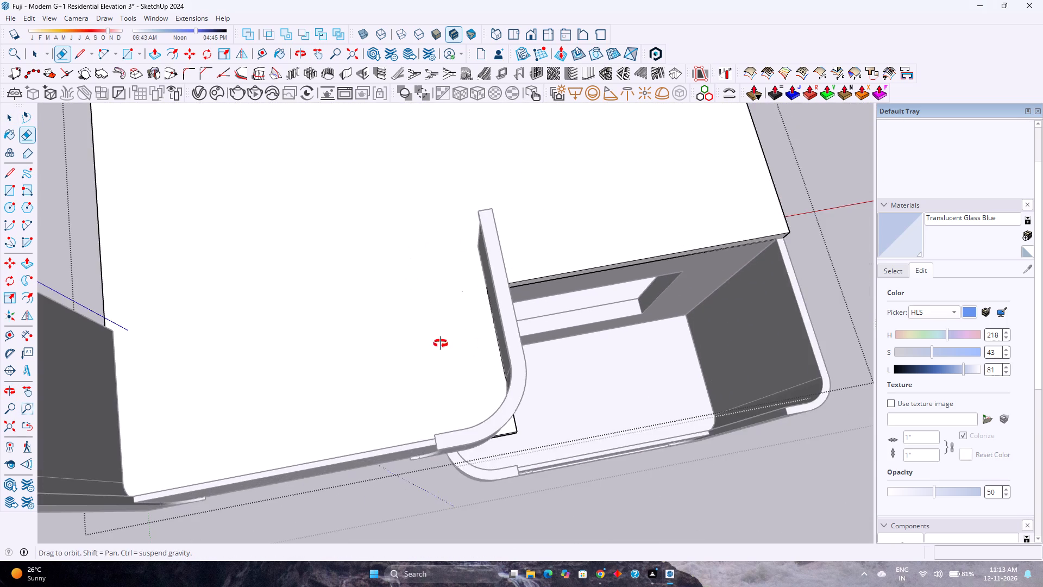
pyautogui.moveTo(441, 344); pyautogui.dragTo(327, 251, button='middle')
pyautogui.scroll(3, 330, 221)
pyautogui.keyDown('shift'); pyautogui.moveTo(336, 215); pyautogui.dragTo(379, 319, button='middle'); pyautogui.keyUp('shift')
pyautogui.moveTo(361, 288); pyautogui.dragTo(341, 218, button='middle')
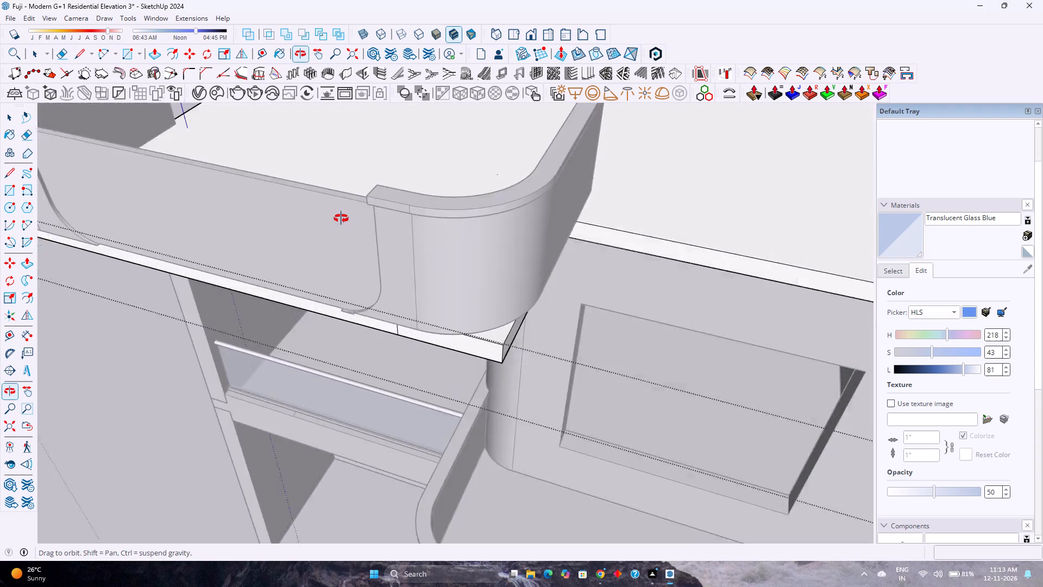
pyautogui.moveTo(341, 218); pyautogui.dragTo(372, 166, button='middle')
pyautogui.scroll(2, 387, 363)
pyautogui.scroll(-3, 390, 363)
pyautogui.scroll(2, 328, 318)
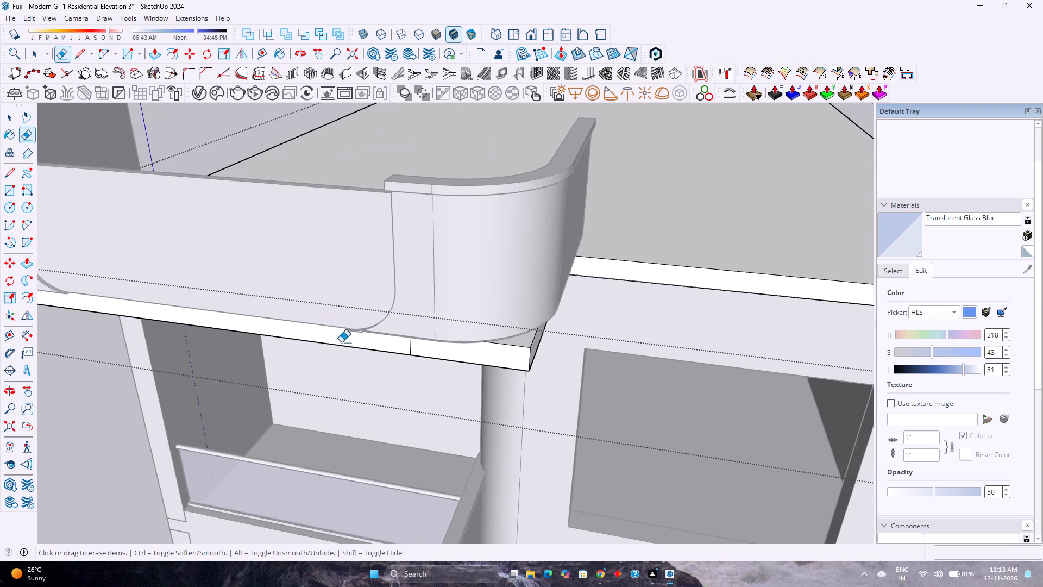
pyautogui.scroll(8, 341, 342)
pyautogui.moveTo(352, 348); pyautogui.dragTo(157, 240, button='middle')
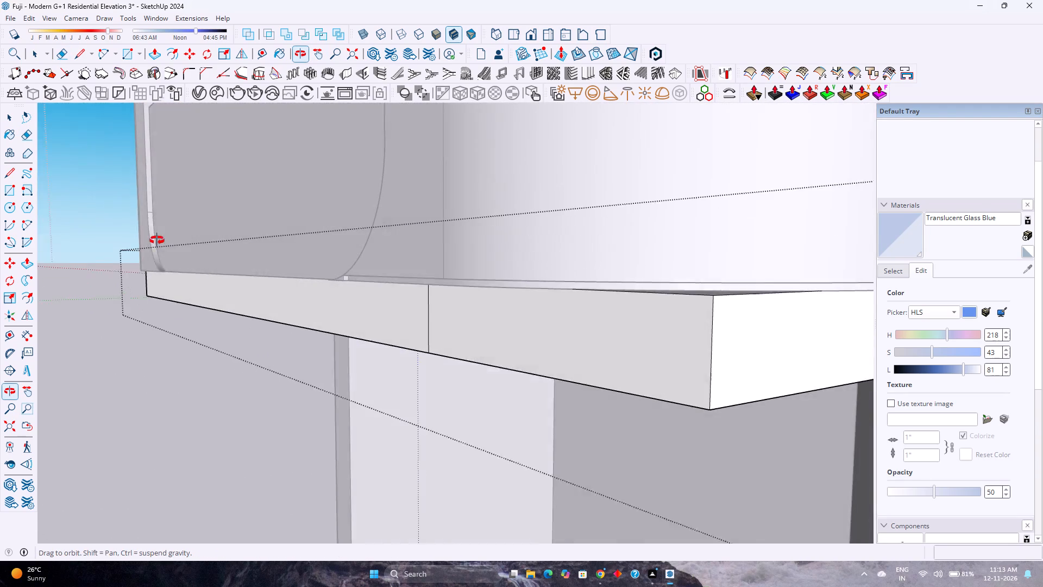
pyautogui.moveTo(157, 240); pyautogui.dragTo(158, 240, button='middle')
pyautogui.press('space')
pyautogui.press('p')
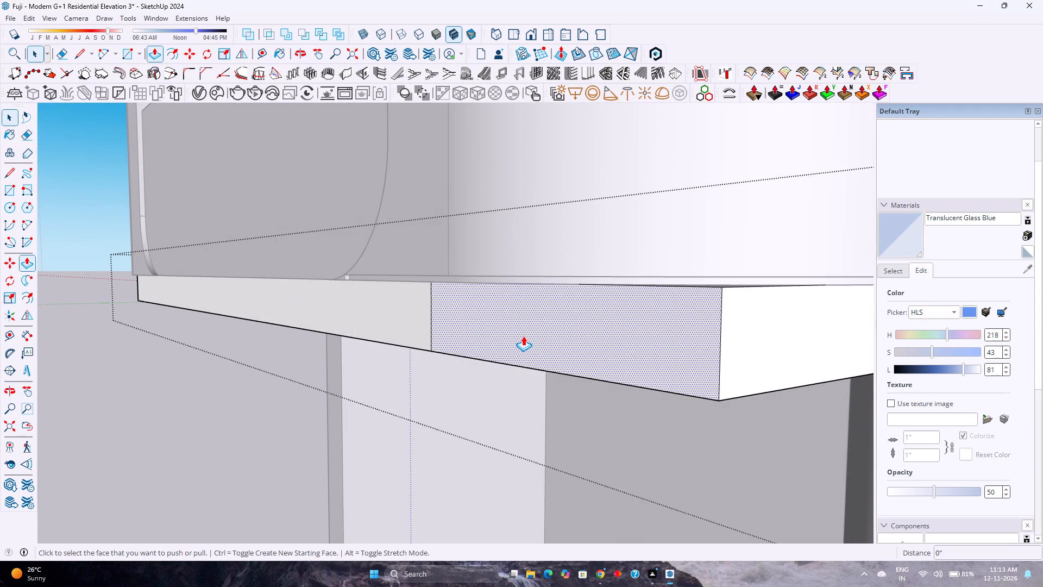
pyautogui.click(523, 336)
pyautogui.click(420, 280)
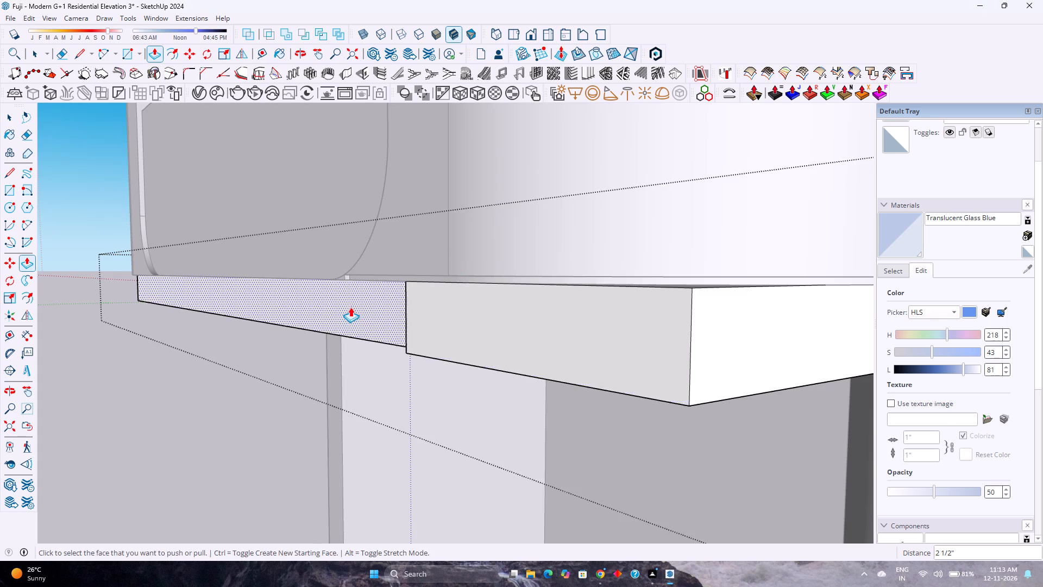
pyautogui.moveTo(350, 307); pyautogui.dragTo(564, 414, button='middle')
pyautogui.doubleClick(414, 351)
# Erase the vertical seam dividing the slab's front face below the curved surround wall.
pyautogui.scroll(2, 390, 334)
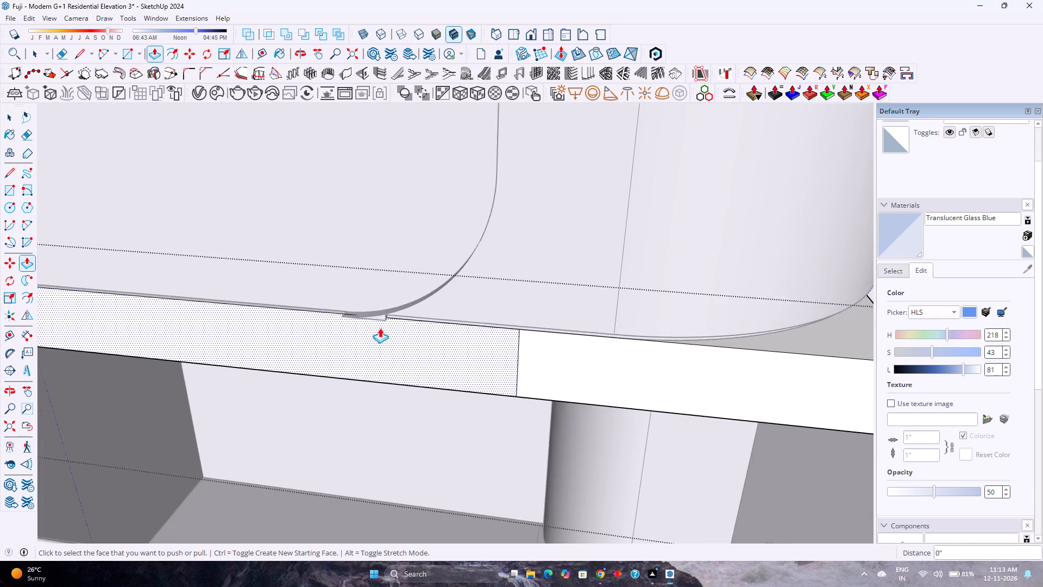
pyautogui.scroll(3, 380, 328)
pyautogui.press('e')
pyautogui.moveTo(568, 373); pyautogui.dragTo(575, 372)
# Push/Pull the slab's whole front face 1/2" outward past the balcony surround.
pyautogui.scroll(1, 575, 324)
pyautogui.moveTo(576, 323); pyautogui.dragTo(602, 432, button='middle')
pyautogui.scroll(-5, 597, 431)
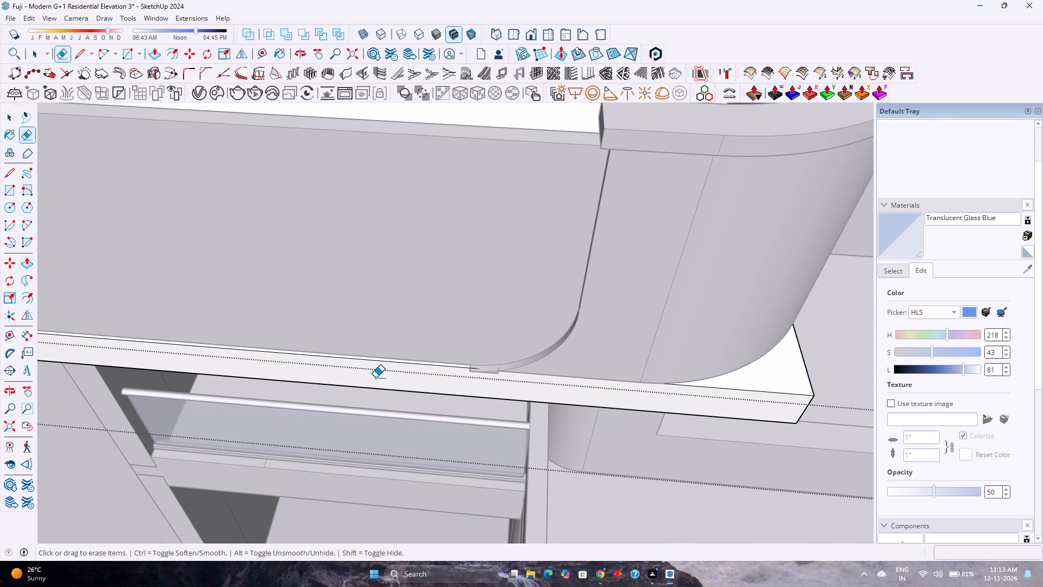
pyautogui.scroll(9, 497, 384)
pyautogui.moveTo(493, 385); pyautogui.dragTo(265, 287, button='middle')
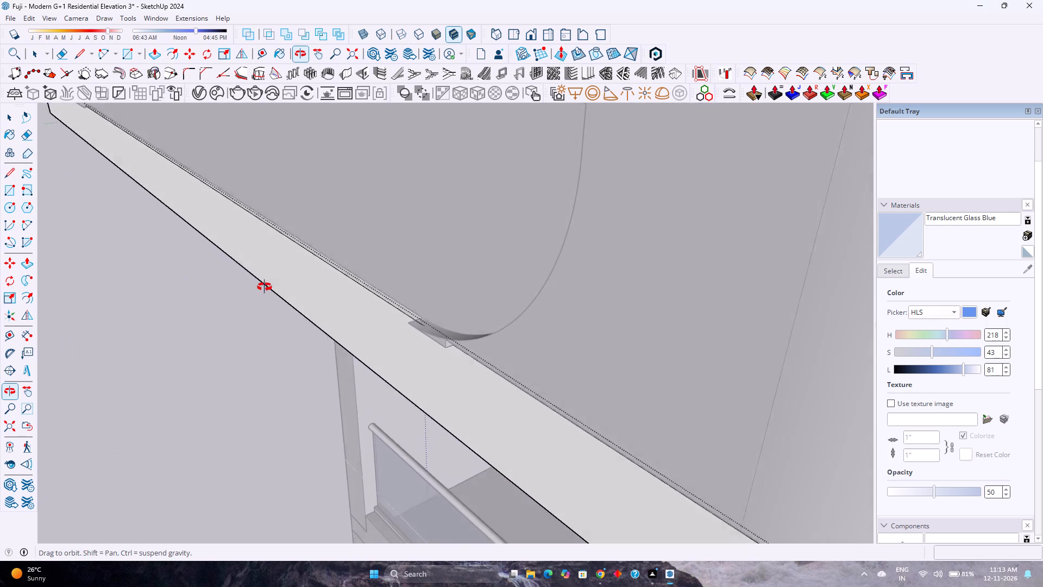
pyautogui.moveTo(265, 287); pyautogui.dragTo(268, 285, button='middle')
pyautogui.scroll(4, 451, 403)
pyautogui.moveTo(443, 385); pyautogui.dragTo(426, 348, button='middle')
pyautogui.press('Escape')
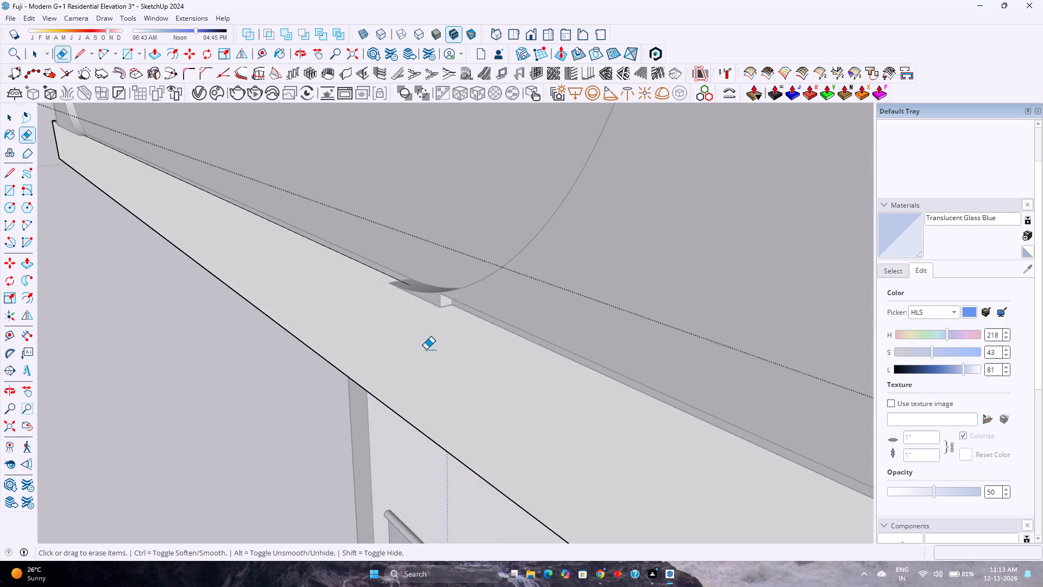
pyautogui.press('space')
pyautogui.press('Escape')
pyautogui.click(458, 359)
pyautogui.click(458, 359)
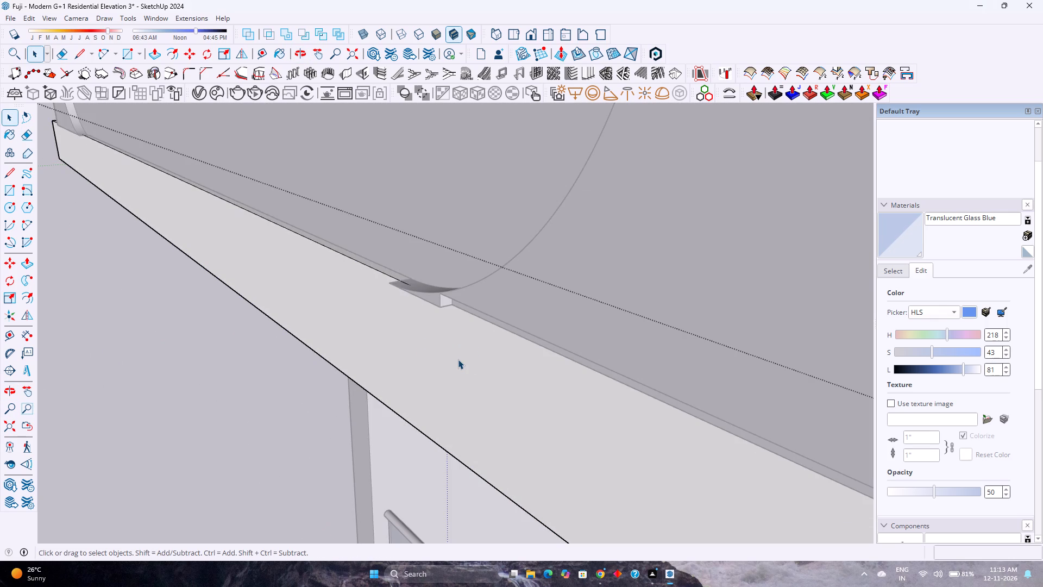
pyautogui.click(457, 360)
pyautogui.press('p')
pyautogui.click(457, 360)
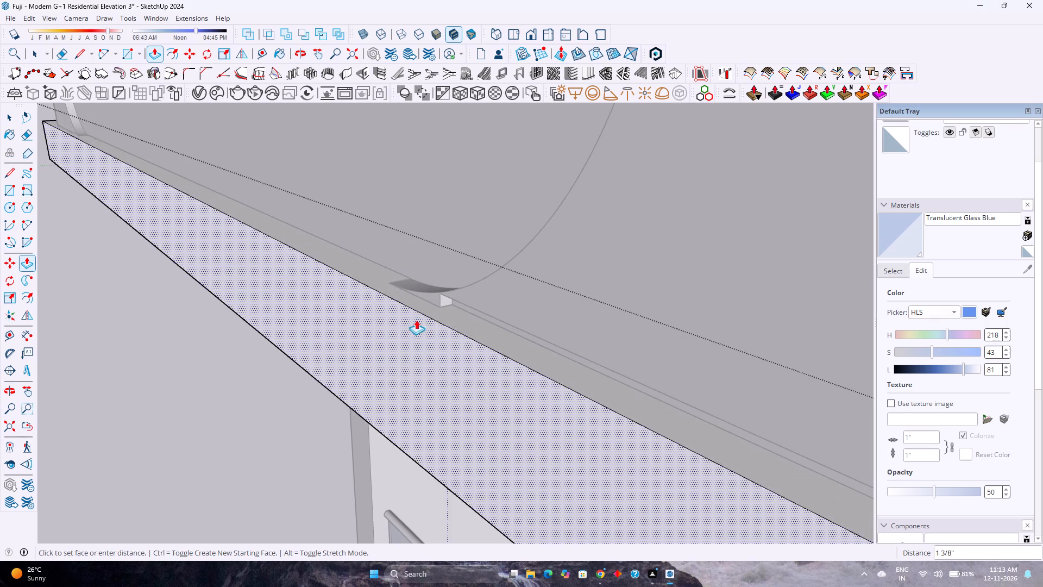
pyautogui.click(425, 298)
# Push/Pull the side face of the slab beneath the curved surround wall 3" outward.
pyautogui.scroll(-2, 318, 330)
pyautogui.moveTo(322, 332); pyautogui.dragTo(435, 401, button='middle')
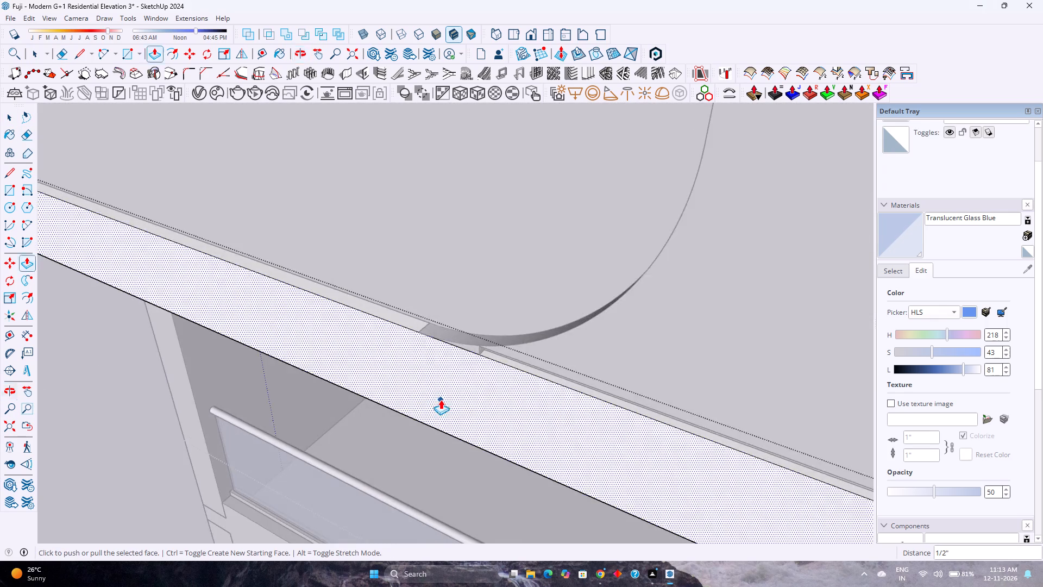
pyautogui.scroll(-19, 441, 399)
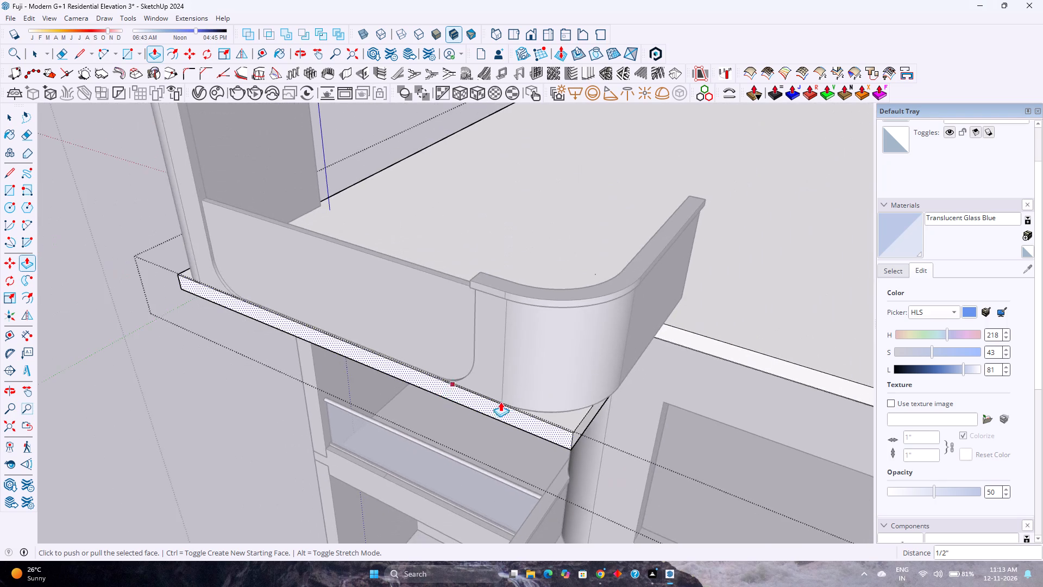
pyautogui.moveTo(513, 407); pyautogui.dragTo(405, 307, button='middle')
pyautogui.click(604, 433)
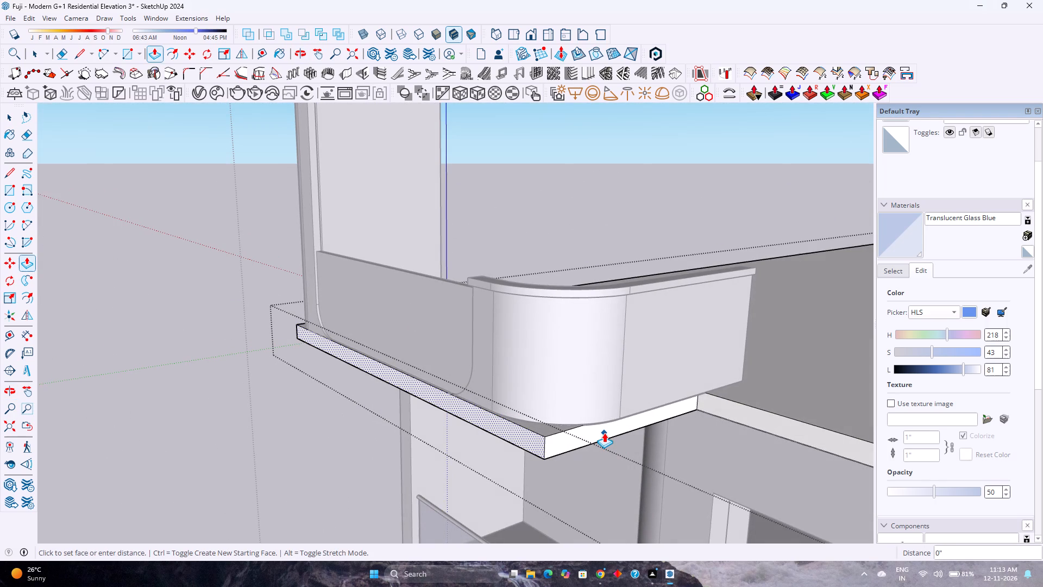
pyautogui.press('Escape')
pyautogui.click(607, 432)
pyautogui.click(688, 397)
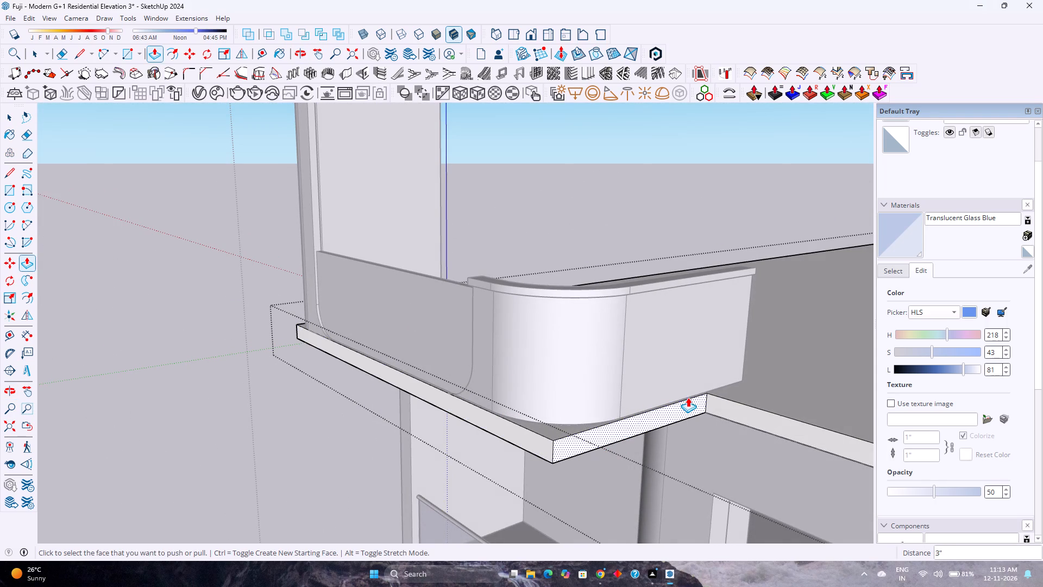
# Examine how the extended slab's front and side edges meet the curved surround wall.
pyautogui.scroll(6, 676, 401)
pyautogui.moveTo(668, 408); pyautogui.dragTo(699, 509, button='middle')
pyautogui.middleClick(698, 509)
pyautogui.scroll(3, 601, 471)
pyautogui.scroll(-1, 594, 467)
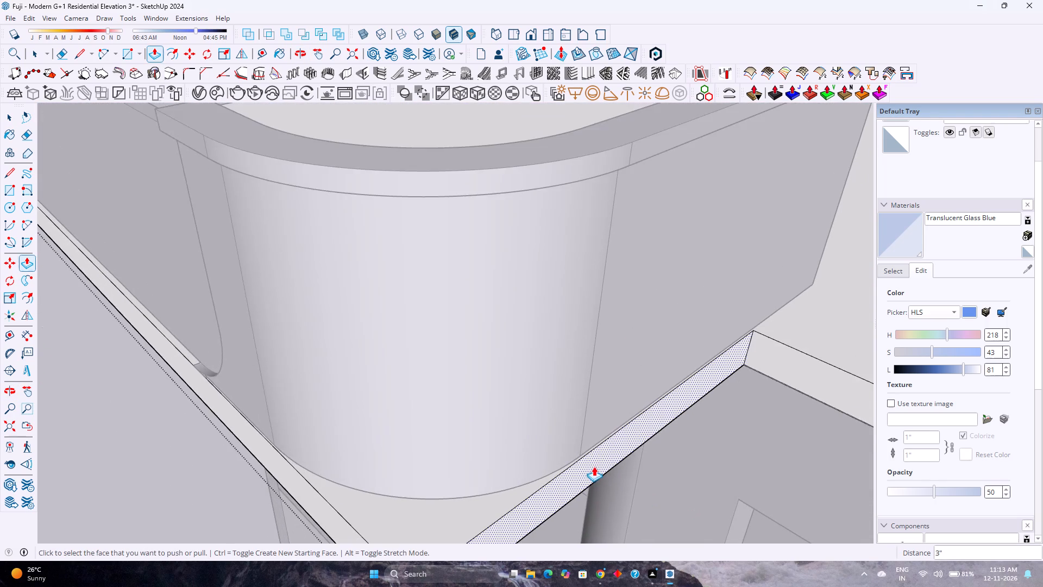
pyautogui.scroll(-5, 594, 465)
pyautogui.keyDown('shift'); pyautogui.moveTo(470, 447); pyautogui.dragTo(527, 411, button='middle'); pyautogui.keyUp('shift')
pyautogui.keyDown('shift'); pyautogui.middleClick(529, 411); pyautogui.keyUp('shift')
pyautogui.moveTo(422, 436); pyautogui.dragTo(676, 295, button='middle')
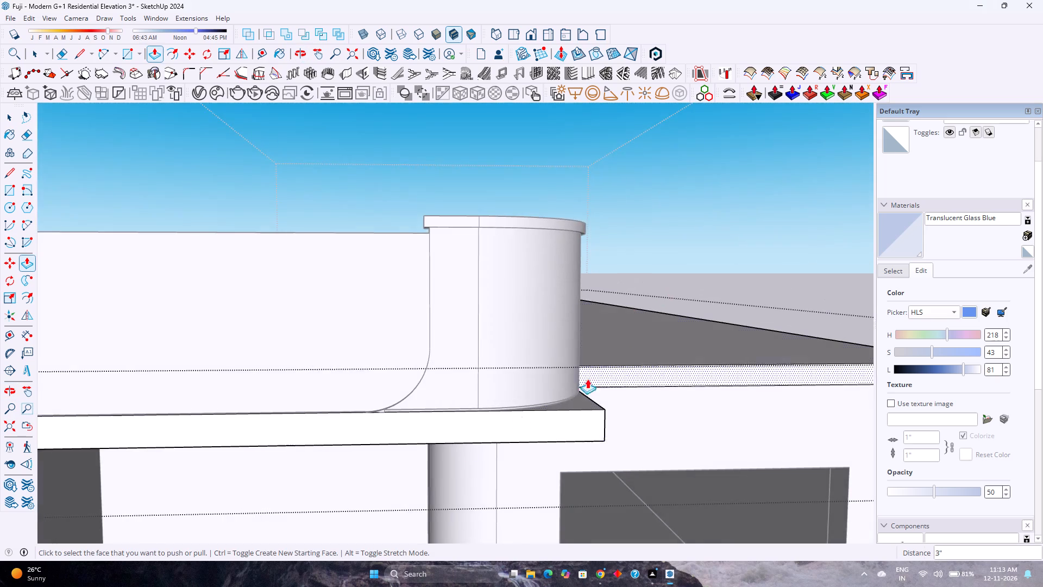
pyautogui.scroll(3, 468, 444)
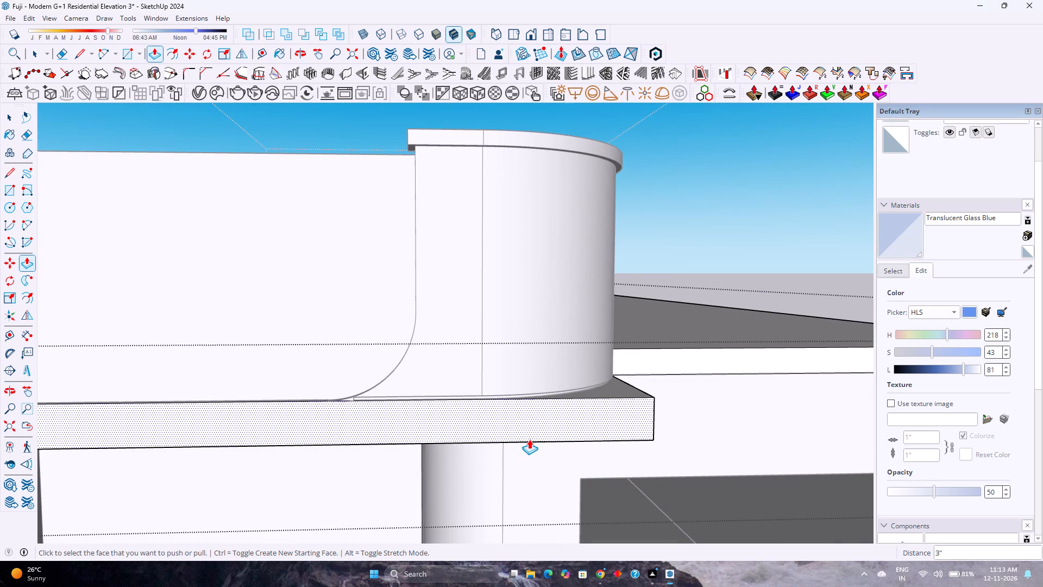
# Leave the slab group and open the curved surround wall group for editing at its bottom edge.
pyautogui.press('space')
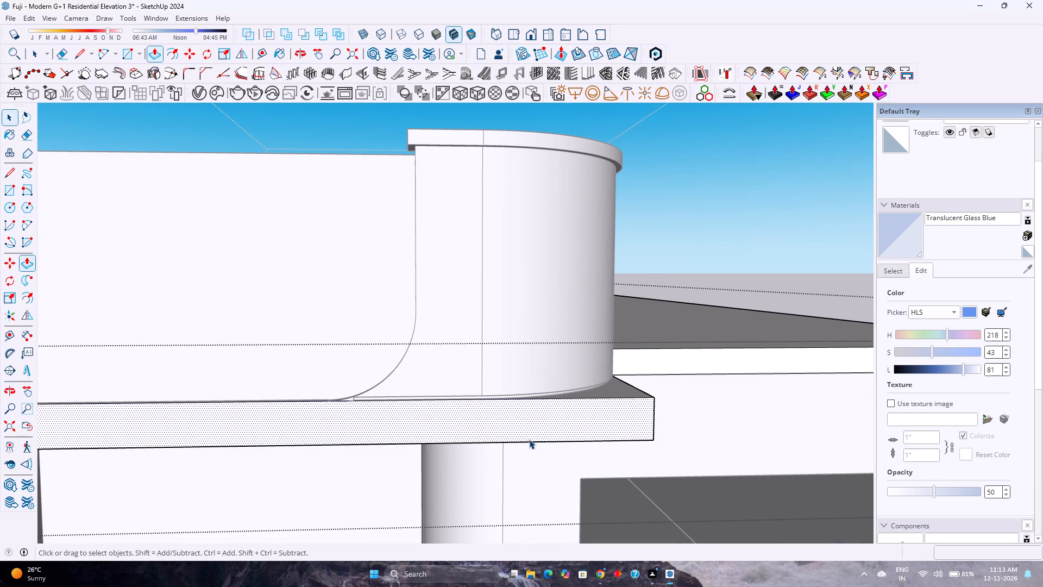
pyautogui.press('Escape')
pyautogui.scroll(5, 531, 395)
pyautogui.moveTo(531, 392); pyautogui.dragTo(398, 510, button='middle')
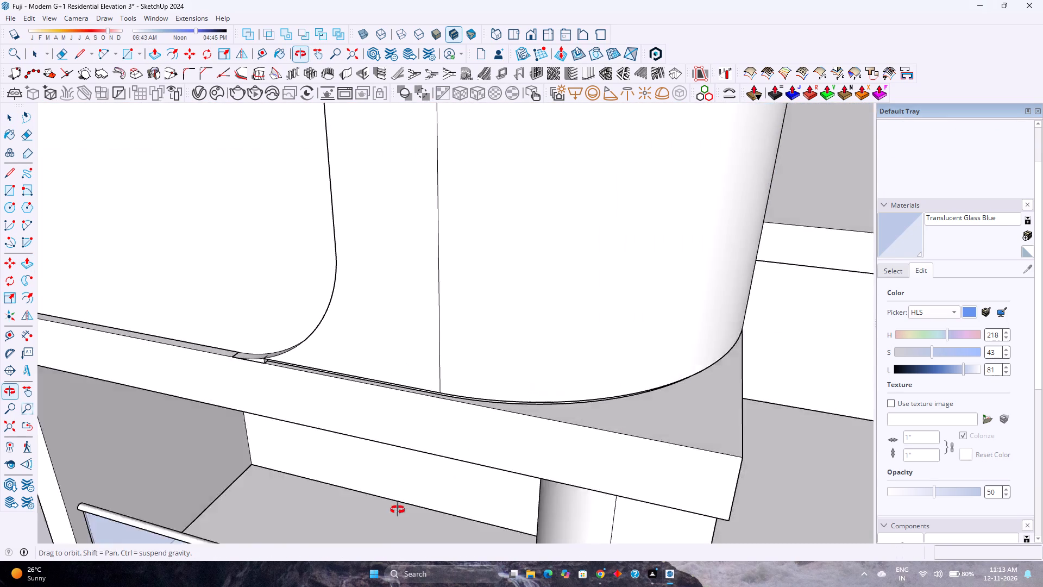
pyautogui.moveTo(398, 510); pyautogui.dragTo(377, 517, button='middle')
pyautogui.moveTo(567, 433); pyautogui.dragTo(422, 309, button='middle')
pyautogui.scroll(3, 747, 442)
pyautogui.keyDown('shift'); pyautogui.moveTo(744, 438); pyautogui.dragTo(709, 414, button='middle'); pyautogui.keyUp('shift')
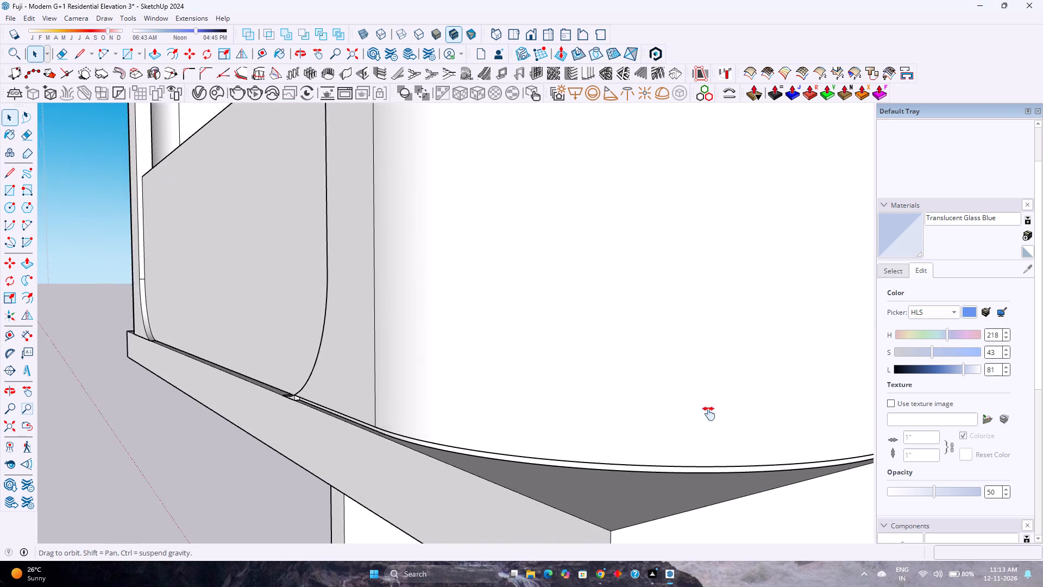
pyautogui.keyDown('shift'); pyautogui.moveTo(709, 414); pyautogui.dragTo(530, 384, button='middle'); pyautogui.keyUp('shift')
pyautogui.scroll(2, 667, 397)
pyautogui.click(668, 403)
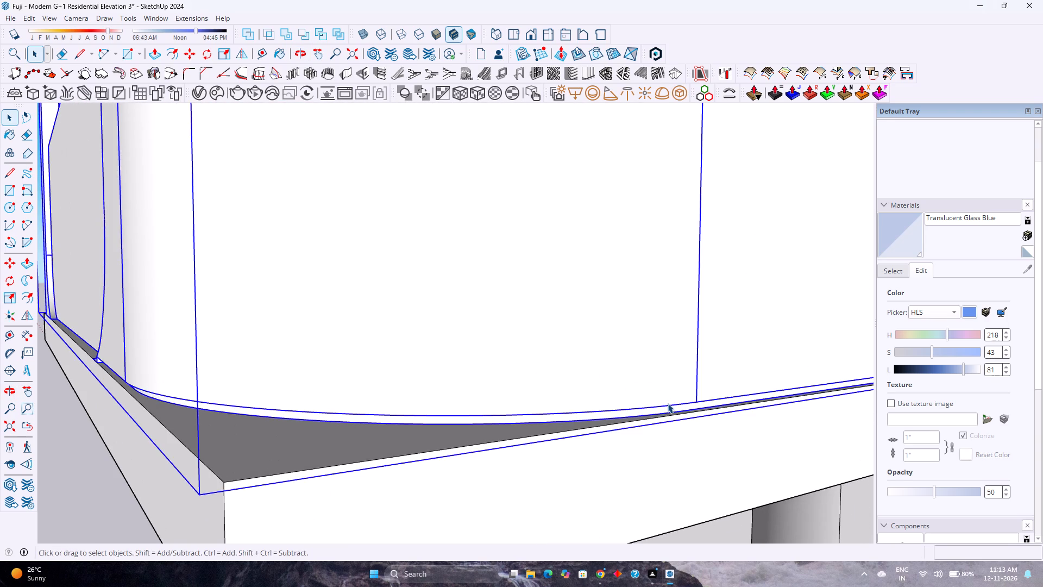
pyautogui.doubleClick(668, 403)
pyautogui.click(675, 403)
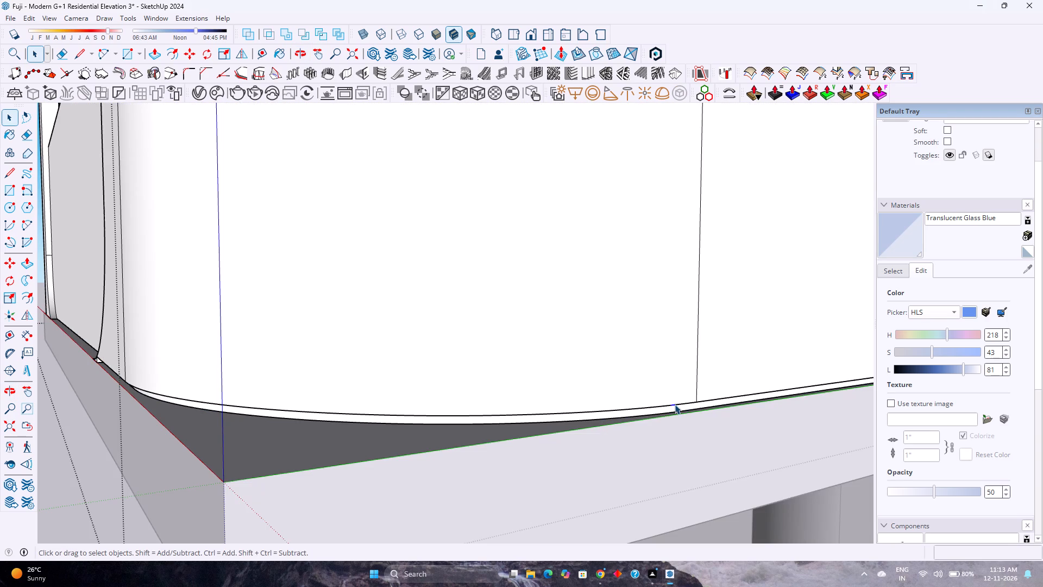
pyautogui.doubleClick(675, 404)
pyautogui.click(675, 404)
# Move the curved surround wall's two straight bottom edges 1/2" toward the slab's outer edge, and leave the wall group.
pyautogui.moveTo(694, 399); pyautogui.dragTo(657, 456, button='middle')
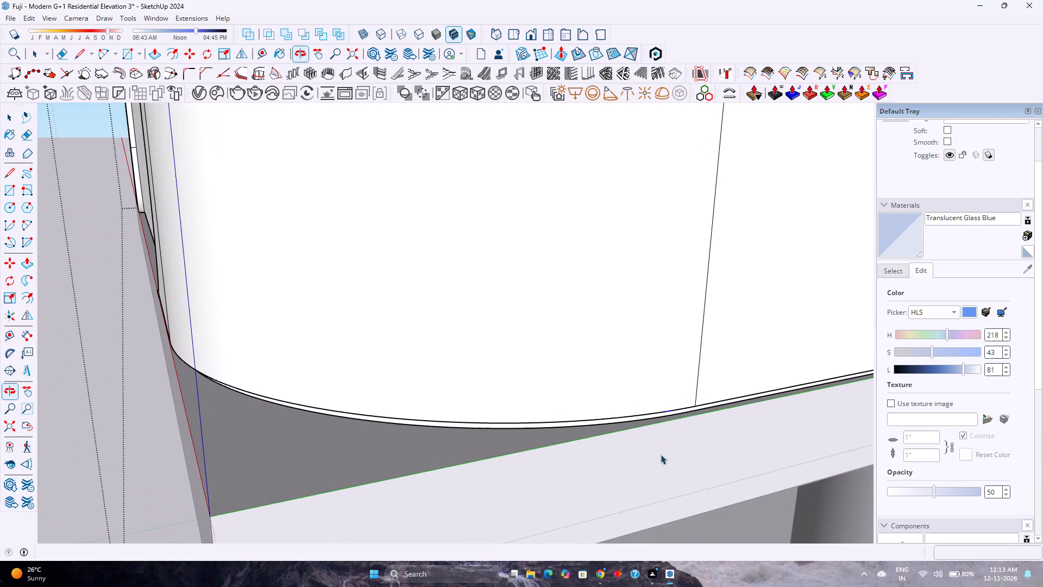
pyautogui.scroll(3, 718, 402)
pyautogui.click(715, 401)
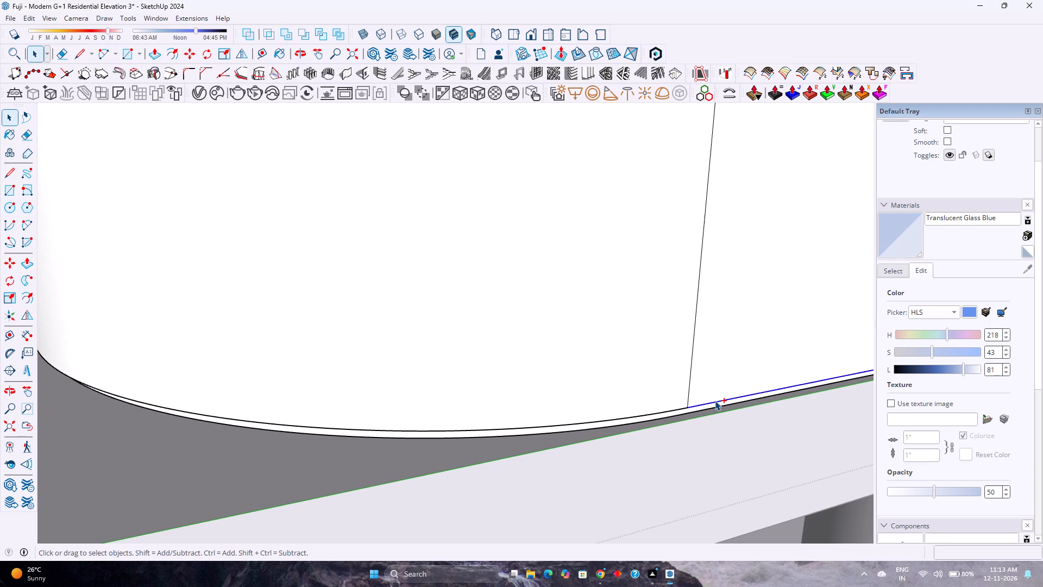
pyautogui.keyDown('ctrl'); pyautogui.scroll(-5, 669, 417); pyautogui.keyUp('ctrl')
pyautogui.keyDown('ctrl'); pyautogui.scroll(3, 0, 342); pyautogui.keyUp('ctrl')
pyautogui.keyDown('ctrl'); pyautogui.moveTo(120, 363); pyautogui.dragTo(128, 362, button='middle'); pyautogui.keyUp('ctrl')
pyautogui.keyDown('ctrl'); pyautogui.scroll(1, 120, 363); pyautogui.keyUp('ctrl')
pyautogui.keyDown('ctrl'); pyautogui.moveTo(173, 360); pyautogui.dragTo(286, 349, button='middle'); pyautogui.keyUp('ctrl')
pyautogui.keyDown('ctrl'); pyautogui.scroll(-1, 307, 344); pyautogui.keyUp('ctrl')
pyautogui.keyDown('ctrl'); pyautogui.scroll(4, 311, 318); pyautogui.keyUp('ctrl')
pyautogui.keyDown('ctrl'); pyautogui.moveTo(306, 309); pyautogui.dragTo(321, 311, button='middle'); pyautogui.keyUp('ctrl')
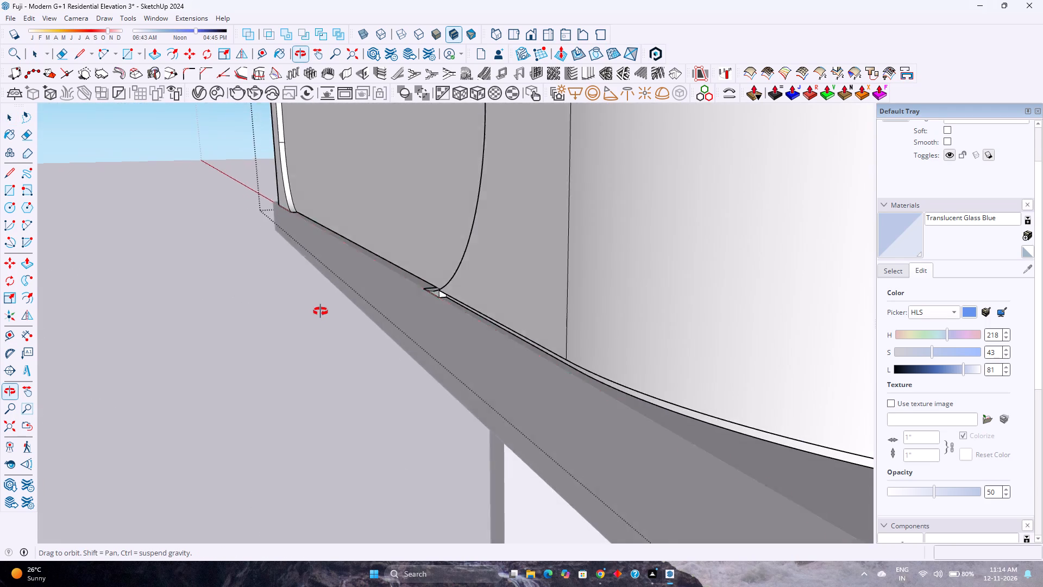
pyautogui.keyDown('ctrl'); pyautogui.moveTo(321, 311); pyautogui.dragTo(575, 447, button='middle'); pyautogui.keyUp('ctrl')
pyautogui.keyDown('ctrl'); pyautogui.click(627, 375); pyautogui.keyUp('ctrl')
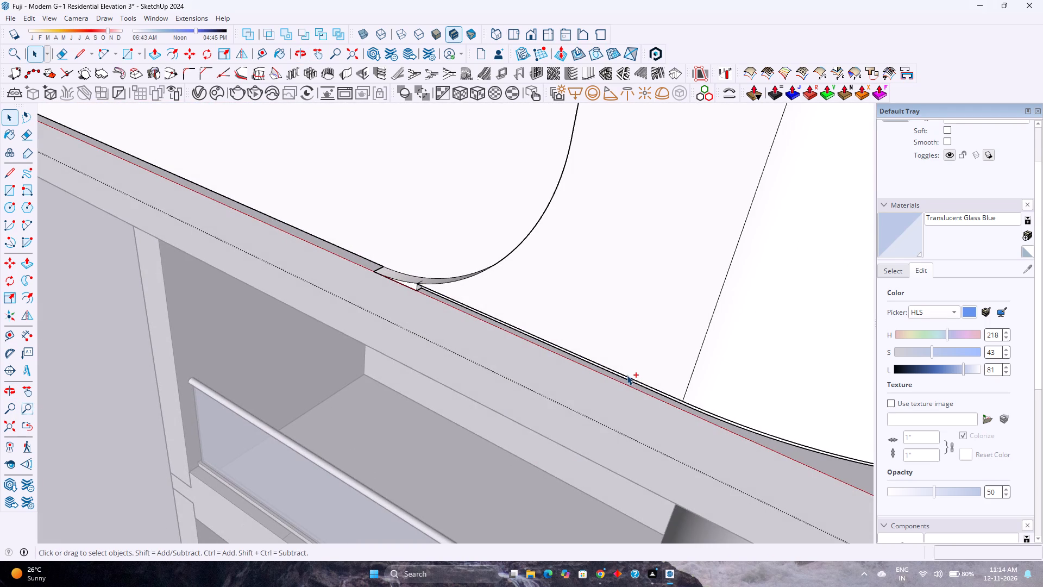
pyautogui.moveTo(613, 398); pyautogui.dragTo(532, 339, button='middle')
pyautogui.scroll(-7, 525, 338)
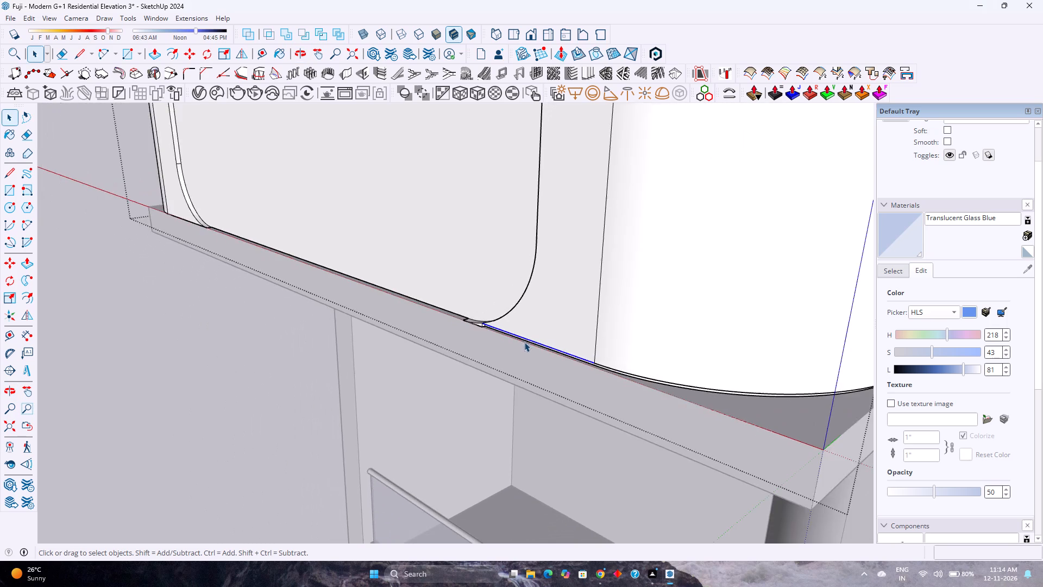
pyautogui.scroll(-7, 524, 345)
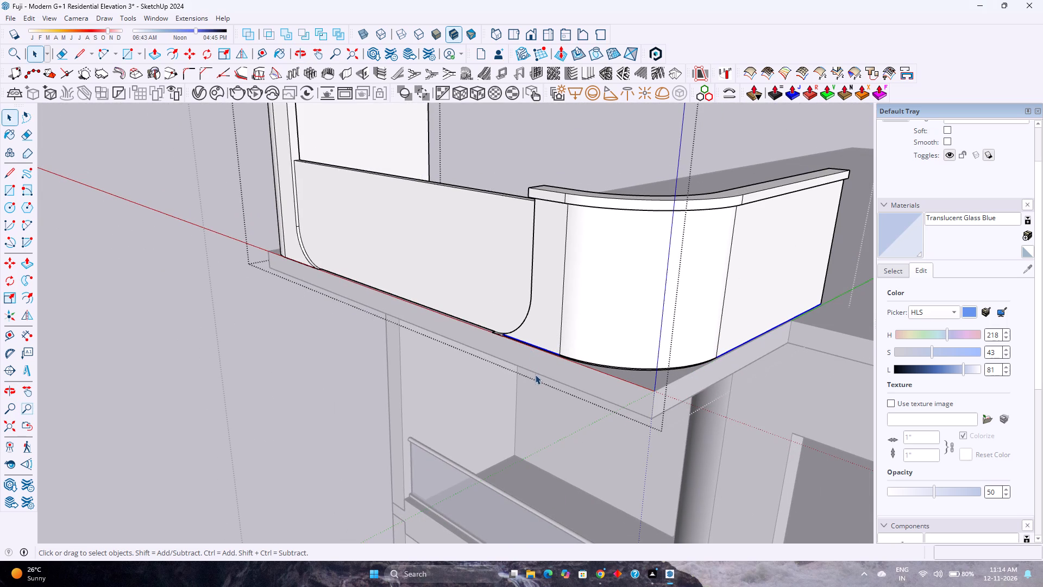
pyautogui.press('m')
pyautogui.scroll(13, 558, 347)
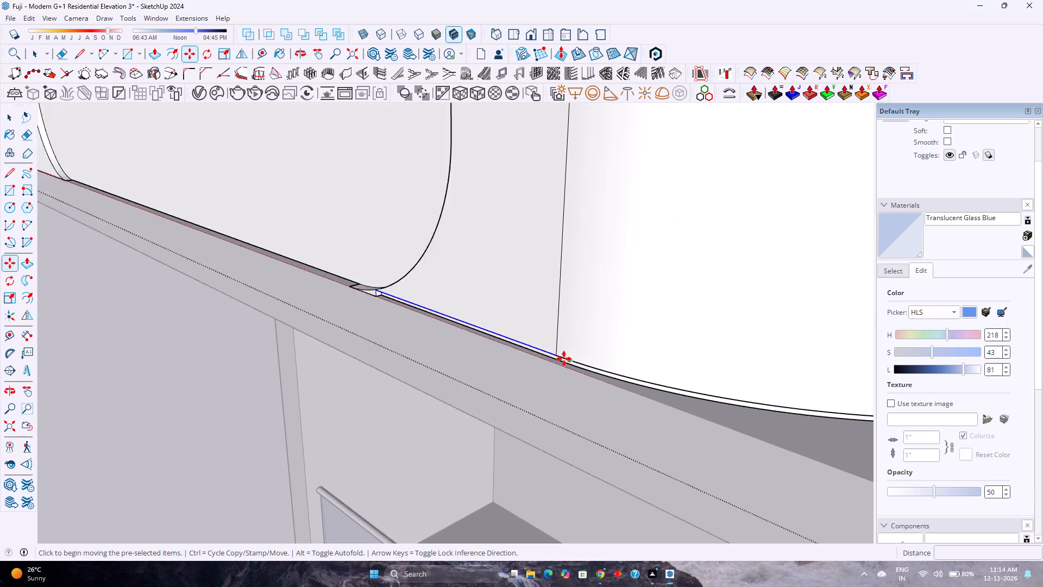
pyautogui.scroll(14, 564, 359)
pyautogui.click(560, 330)
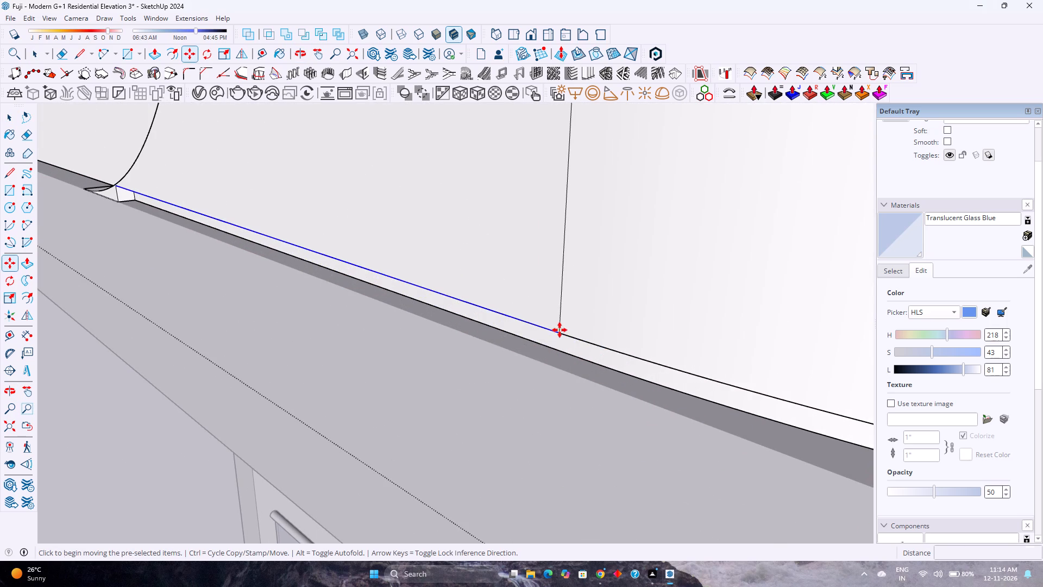
pyautogui.click(555, 367)
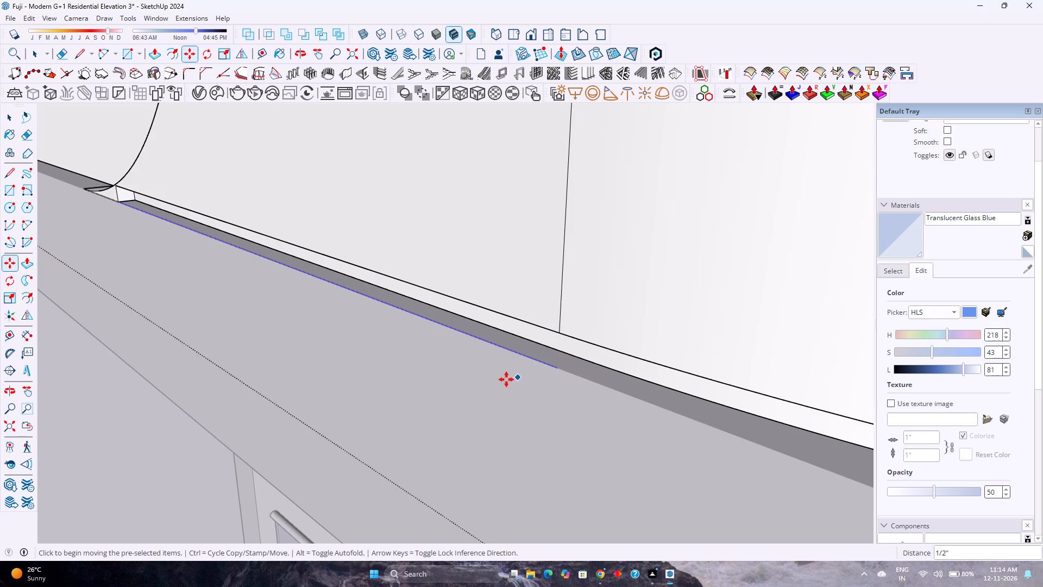
pyautogui.scroll(-5, 506, 379)
pyautogui.scroll(-19, 506, 379)
pyautogui.press('space')
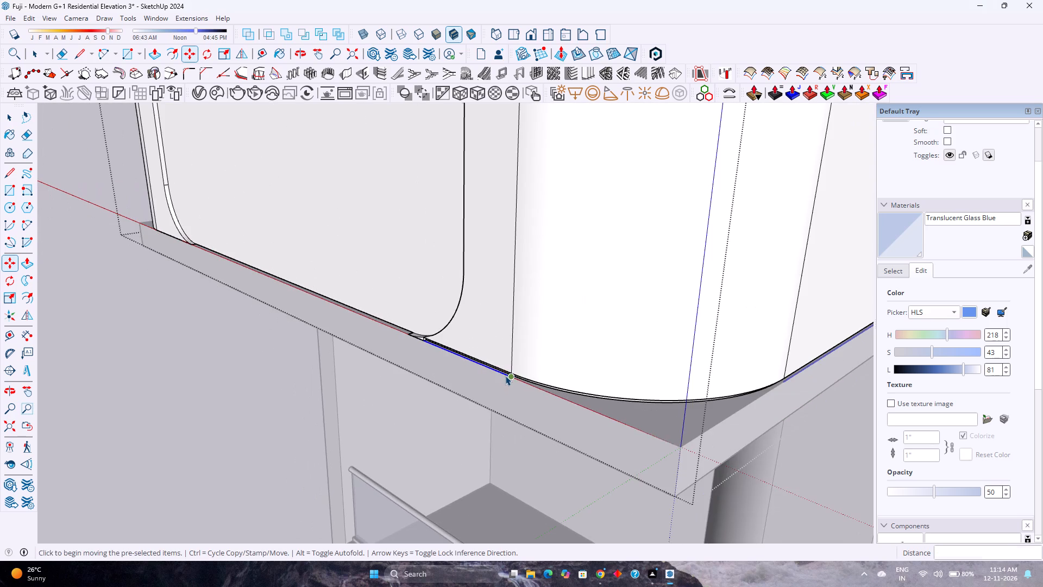
pyautogui.scroll(-4, 505, 376)
pyautogui.press('Escape')
# Open the slab group and draw an arc of about 2' radius on its top face, following the curved surround wall's base.
pyautogui.click(572, 390)
pyautogui.doubleClick(587, 431)
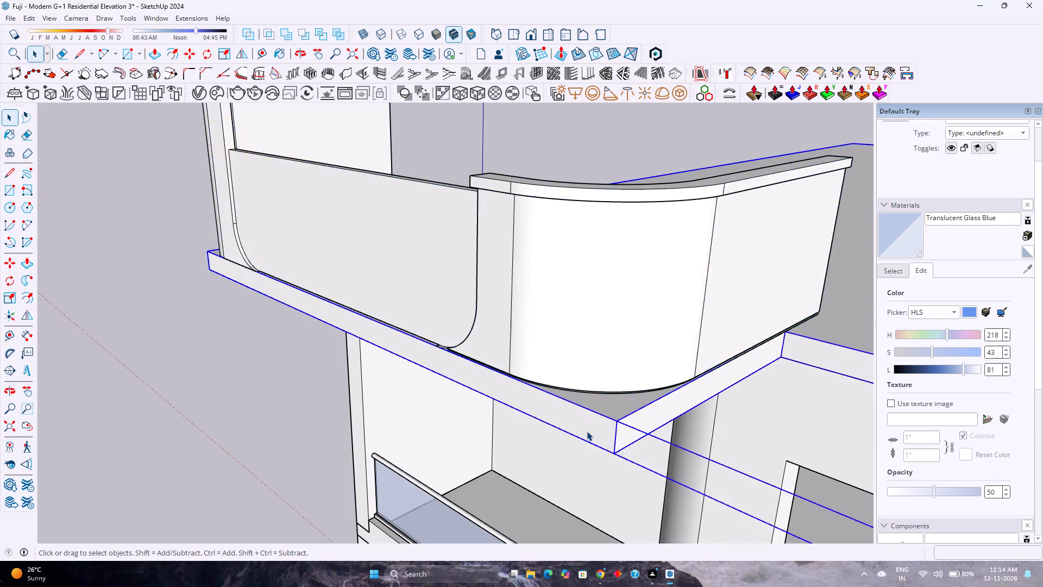
pyautogui.scroll(2, 587, 426)
pyautogui.moveTo(586, 425); pyautogui.dragTo(582, 503, button='middle')
pyautogui.scroll(8, 541, 371)
pyautogui.moveTo(508, 371); pyautogui.dragTo(376, 268, button='middle')
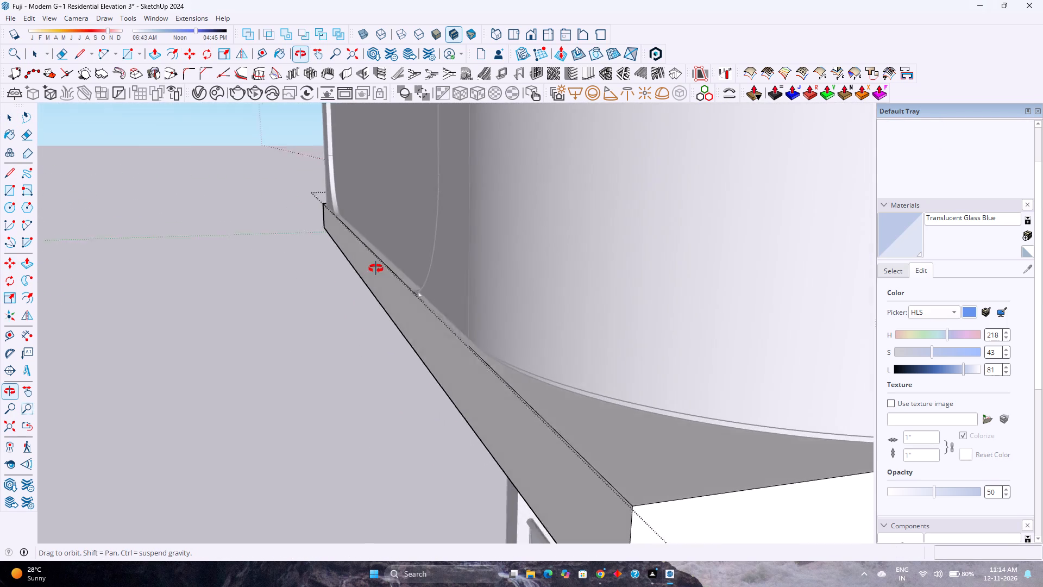
pyautogui.moveTo(376, 268); pyautogui.dragTo(377, 279, button='middle')
pyautogui.press('a')
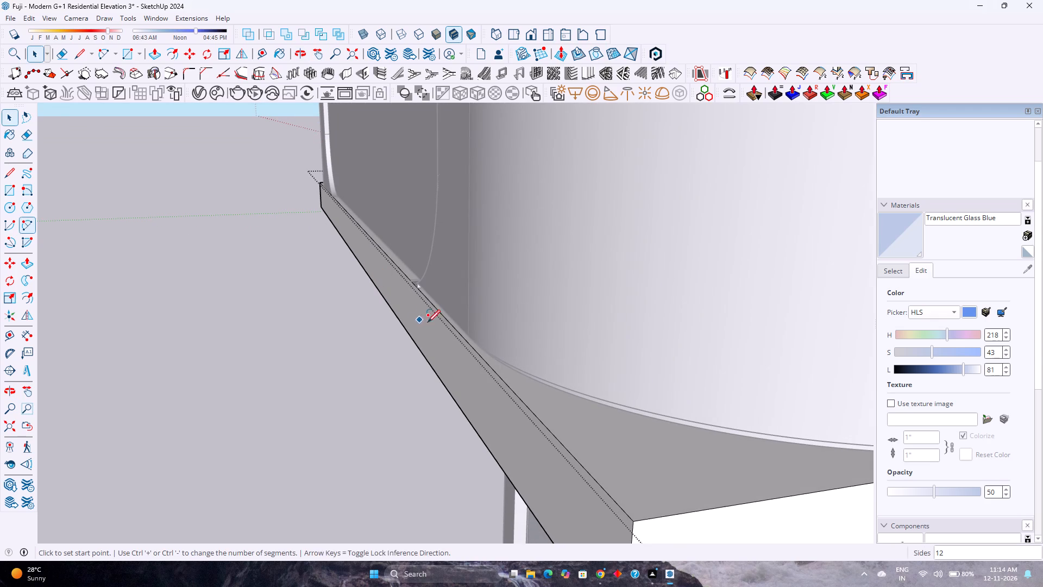
pyautogui.click(469, 345)
pyautogui.scroll(-3, 498, 407)
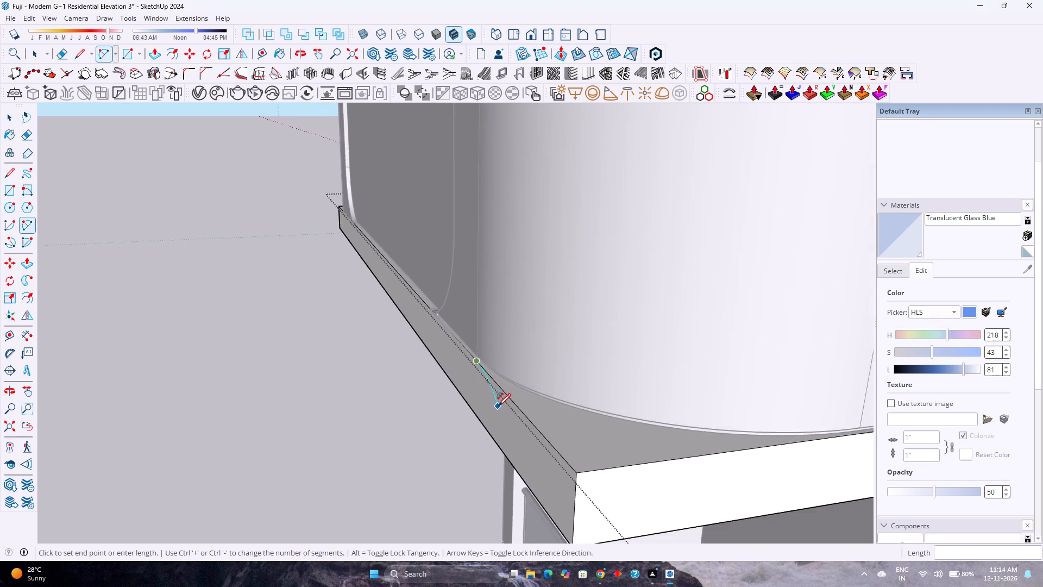
pyautogui.scroll(-4, 498, 406)
pyautogui.scroll(11, 768, 427)
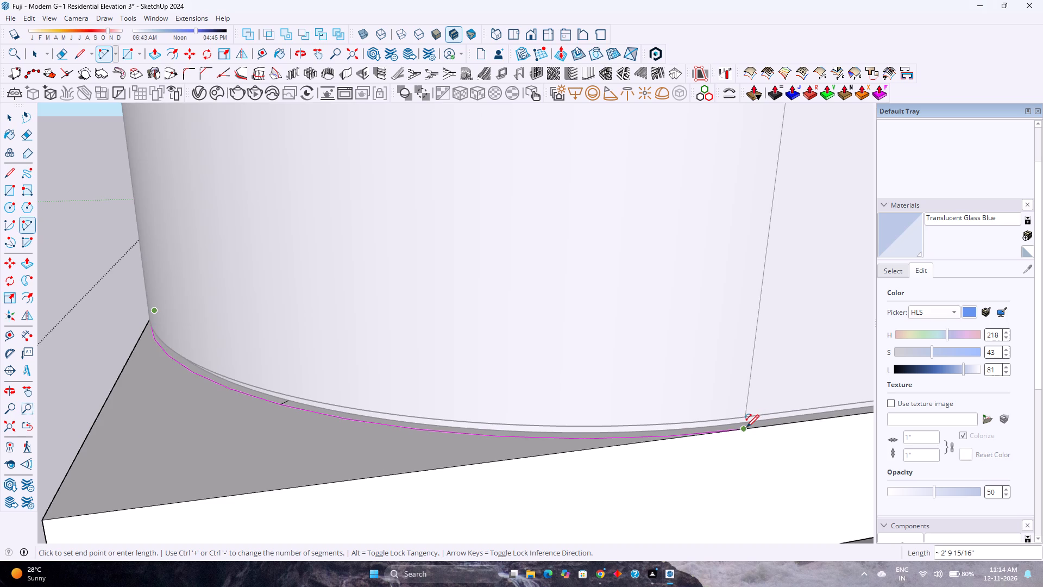
pyautogui.doubleClick(746, 427)
pyautogui.press('space')
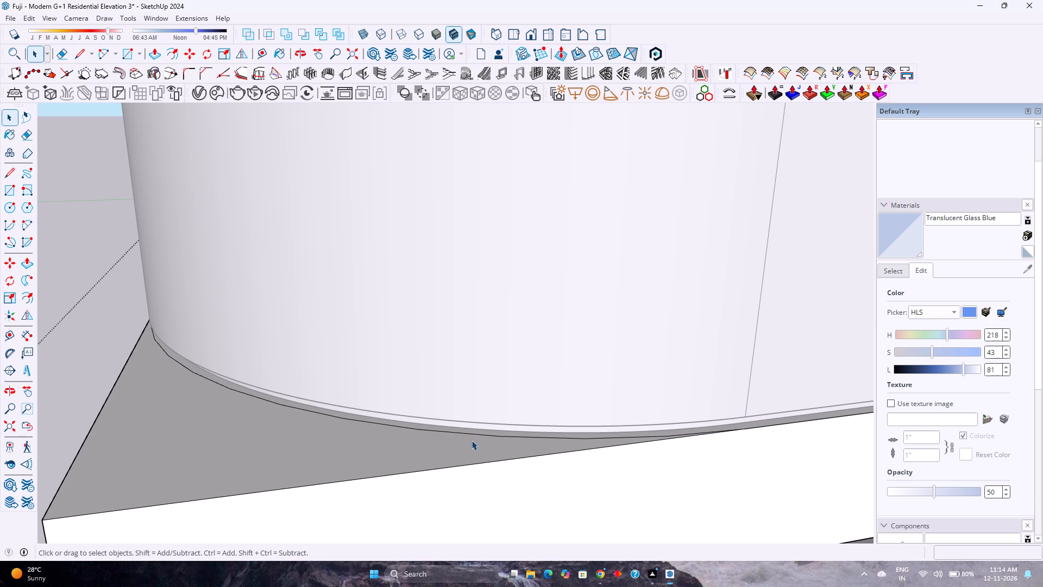
# Set the new slab corner arc's segments to 130.
pyautogui.click(475, 435)
pyautogui.scroll(3, 995, 122)
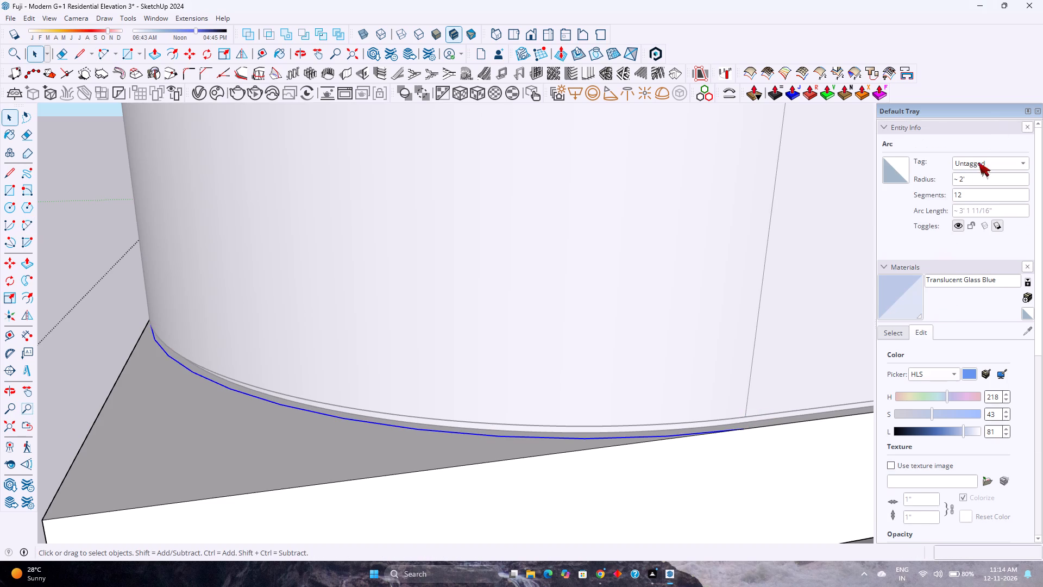
pyautogui.doubleClick(969, 197)
pyautogui.write('16')
pyautogui.press('BackSpace')
pyautogui.write('30')
pyautogui.press('Return')
# Push/Pull the slab corner face outside the arc down 6" to round off the corner, and leave the slab group.
pyautogui.click(185, 440)
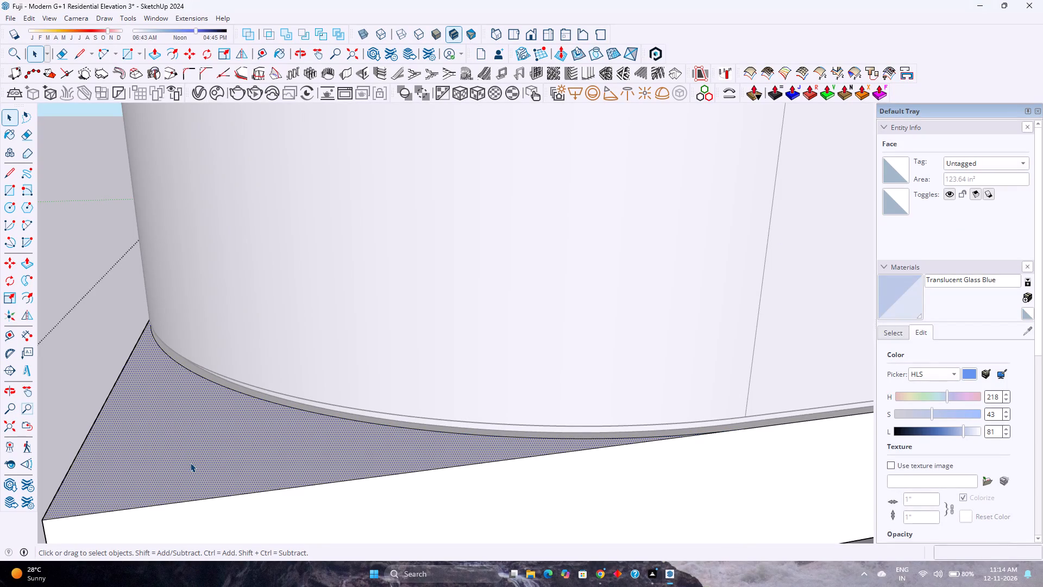
pyautogui.press('p')
pyautogui.click(192, 463)
pyautogui.scroll(-6, 232, 495)
pyautogui.keyDown('shift'); pyautogui.moveTo(233, 489); pyautogui.dragTo(268, 455, button='middle'); pyautogui.keyUp('shift')
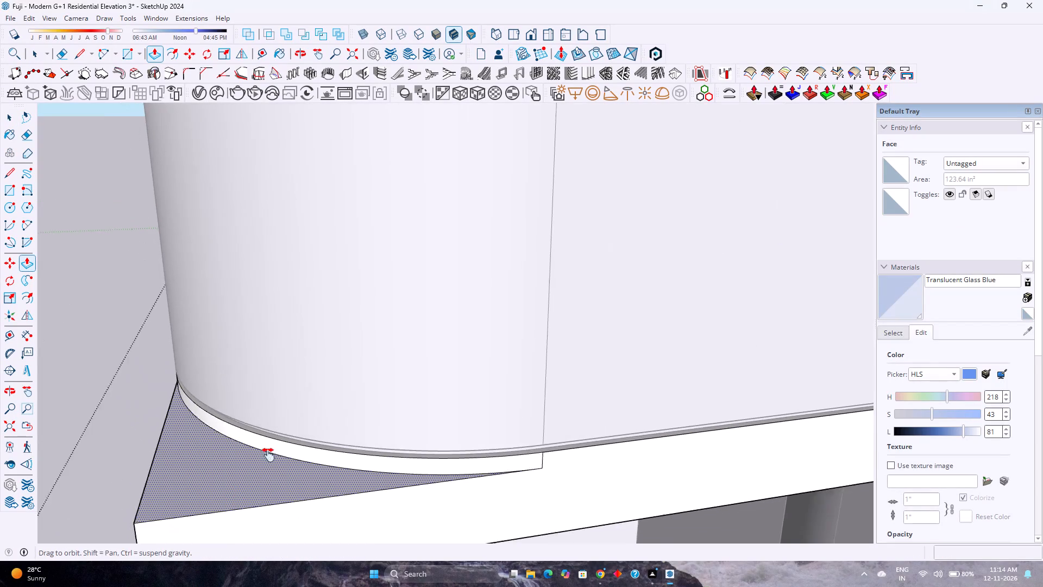
pyautogui.keyDown('shift'); pyautogui.moveTo(268, 455); pyautogui.dragTo(372, 366, button='middle'); pyautogui.keyUp('shift')
pyautogui.click(358, 451)
pyautogui.scroll(-5, 356, 451)
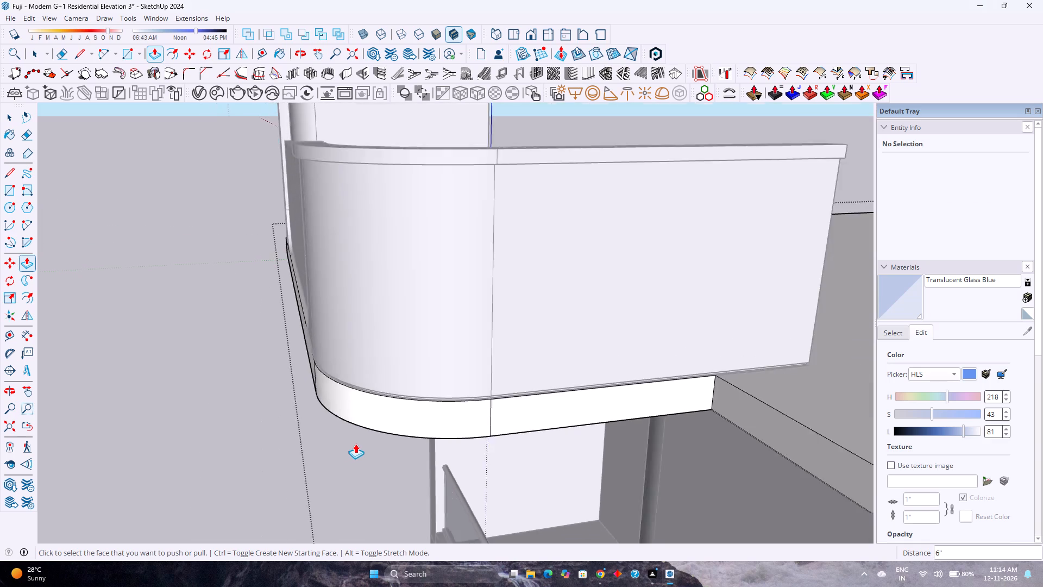
pyautogui.moveTo(353, 444); pyautogui.dragTo(675, 445, button='middle')
pyautogui.scroll(-4, 674, 438)
pyautogui.keyDown('shift'); pyautogui.moveTo(329, 449); pyautogui.dragTo(656, 454, button='middle'); pyautogui.keyUp('shift')
pyautogui.scroll(-1, 658, 454)
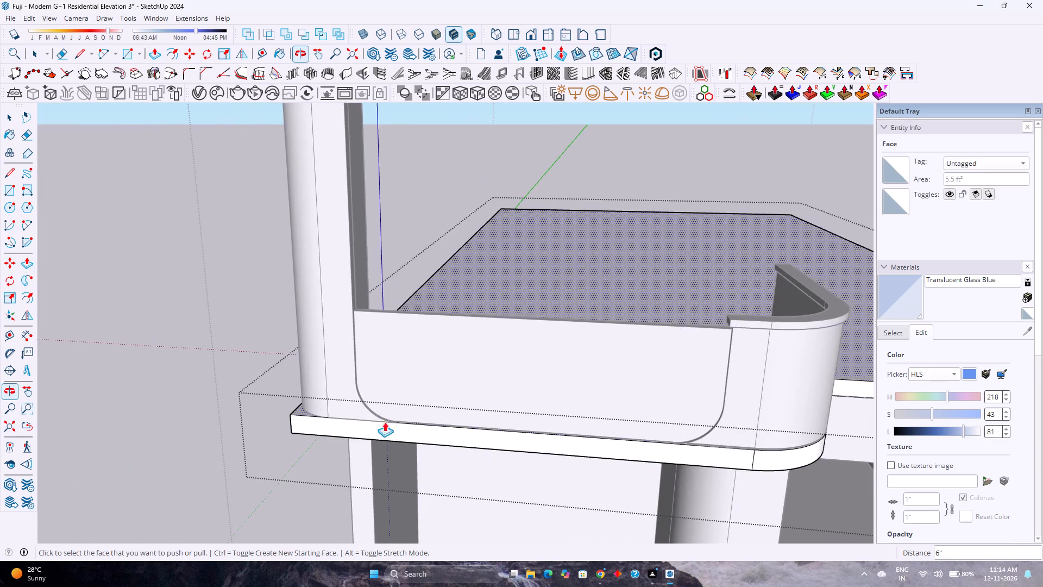
pyautogui.scroll(7, 341, 426)
pyautogui.moveTo(294, 426); pyautogui.dragTo(671, 522, button='middle')
pyautogui.press('space')
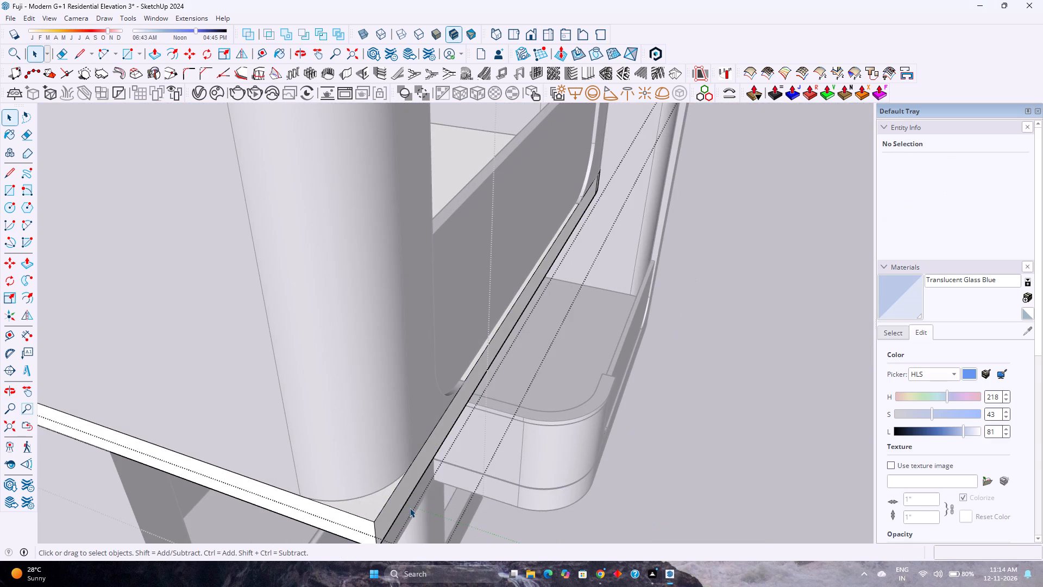
pyautogui.press('Escape')
# Reopen the slab group and draw a 1' radius arc around the rounded wall base at the slab's other front corner.
pyautogui.click(355, 510)
pyautogui.scroll(2, 353, 508)
pyautogui.moveTo(342, 500); pyautogui.dragTo(211, 325, button='middle')
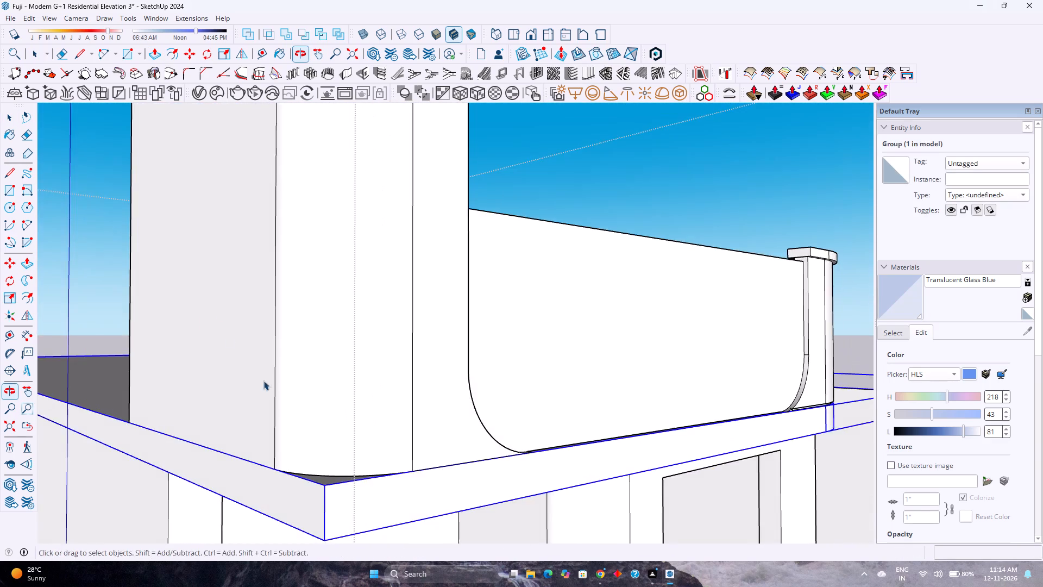
pyautogui.moveTo(300, 464); pyautogui.dragTo(358, 567, button='middle')
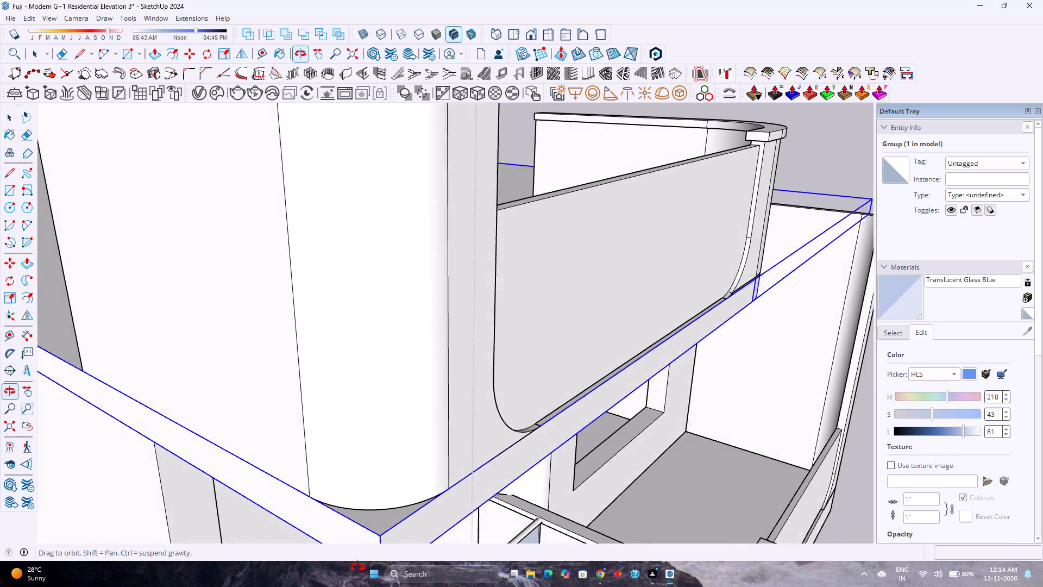
pyautogui.moveTo(358, 567); pyautogui.dragTo(365, 567, button='middle')
pyautogui.doubleClick(369, 517)
pyautogui.scroll(-3, 369, 517)
pyautogui.keyDown('shift'); pyautogui.moveTo(372, 519); pyautogui.dragTo(379, 437, button='middle'); pyautogui.keyUp('shift')
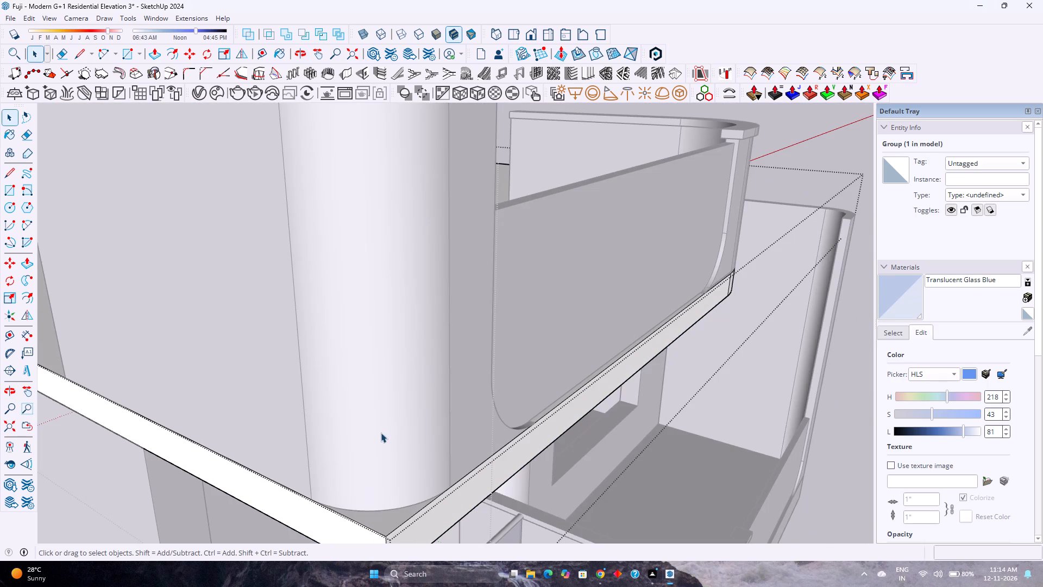
pyautogui.scroll(-7, 379, 436)
pyautogui.moveTo(386, 454); pyautogui.dragTo(320, 575, button='middle')
pyautogui.middleClick(320, 576)
pyautogui.scroll(6, 363, 431)
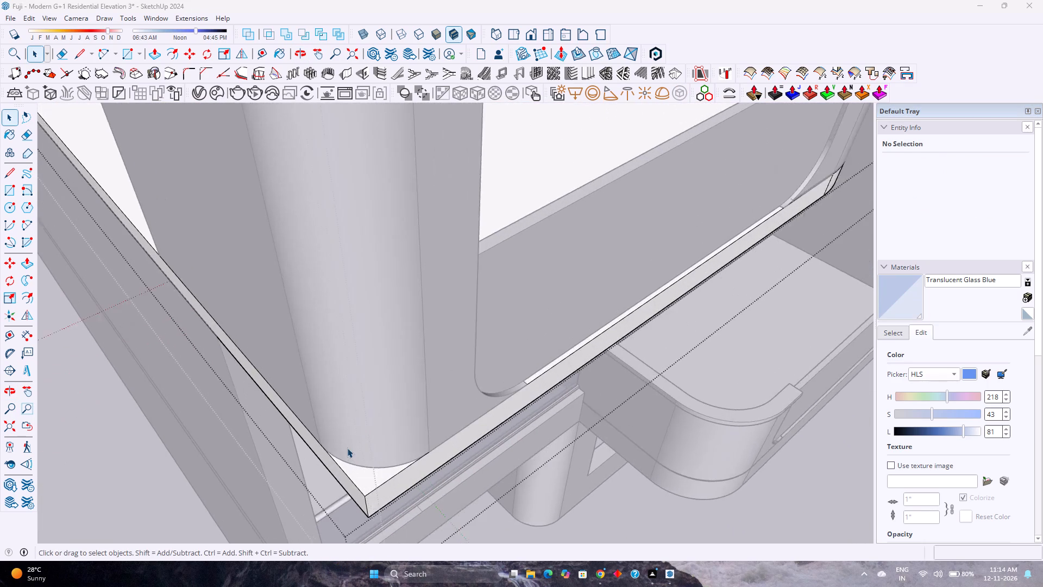
pyautogui.scroll(3, 347, 448)
pyautogui.press('a')
pyautogui.scroll(6, 304, 457)
pyautogui.moveTo(313, 463); pyautogui.dragTo(380, 408, button='middle')
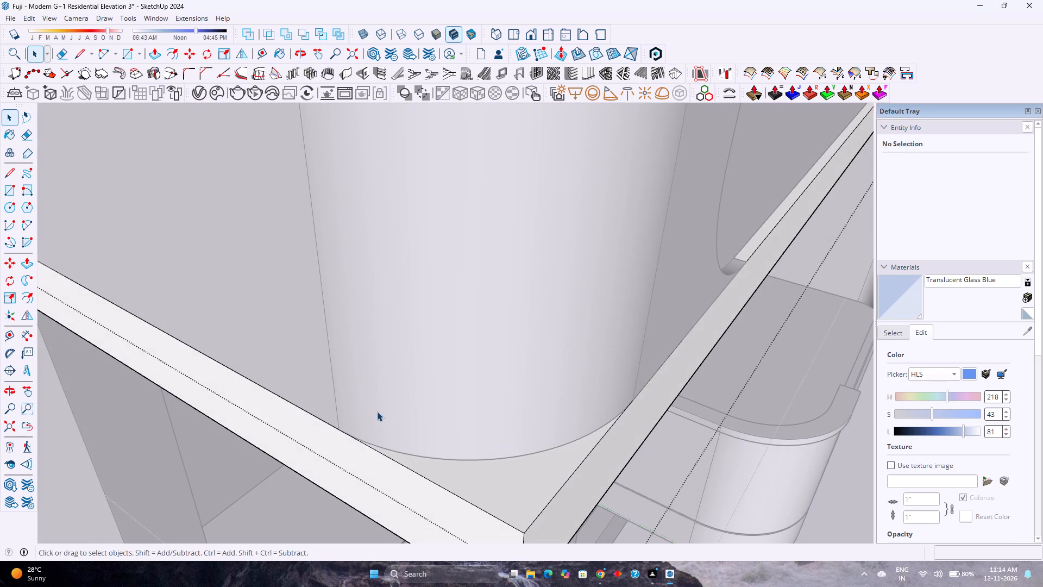
pyautogui.press('a')
pyautogui.click(335, 431)
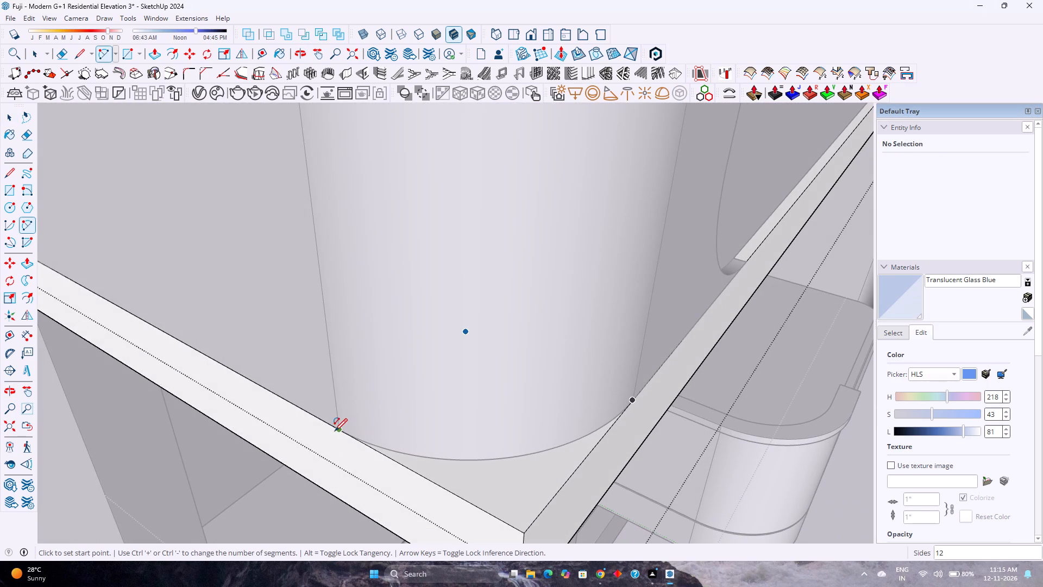
pyautogui.doubleClick(633, 402)
# Set the segments of the arc around the rounded wall base to 120.
pyautogui.moveTo(533, 459); pyautogui.dragTo(482, 402, button='middle')
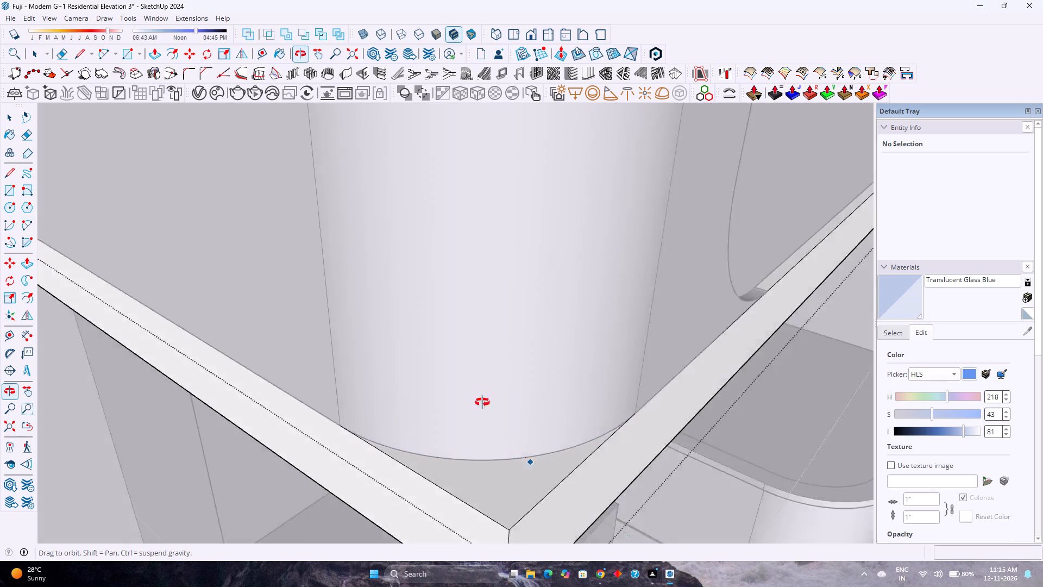
pyautogui.moveTo(482, 402); pyautogui.dragTo(473, 380, button='middle')
pyautogui.scroll(1, 500, 467)
pyautogui.press('space')
pyautogui.click(482, 474)
pyautogui.scroll(1, 475, 460)
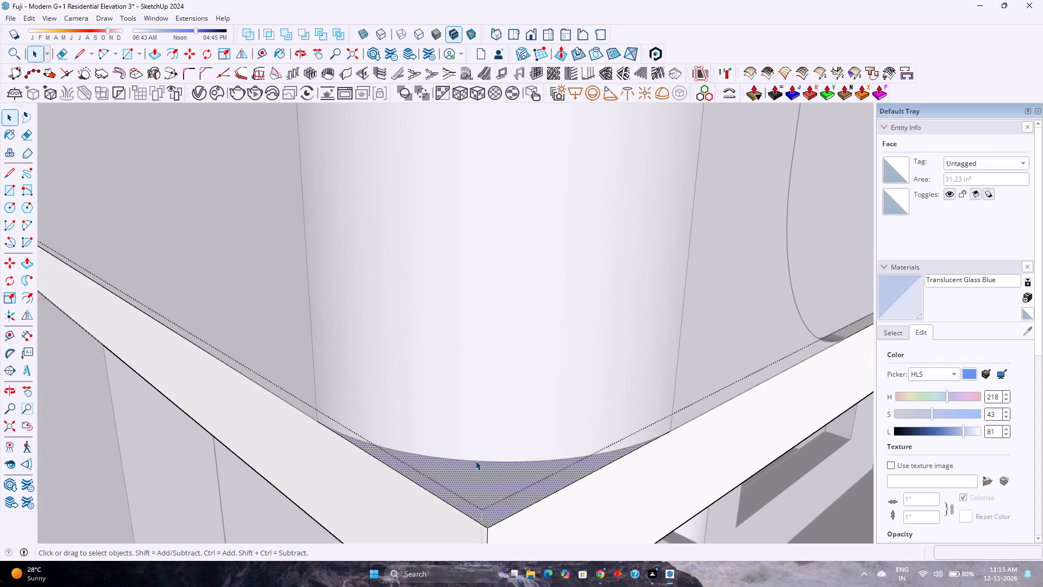
pyautogui.click(475, 460)
pyautogui.scroll(1, 1005, 235)
pyautogui.click(997, 198)
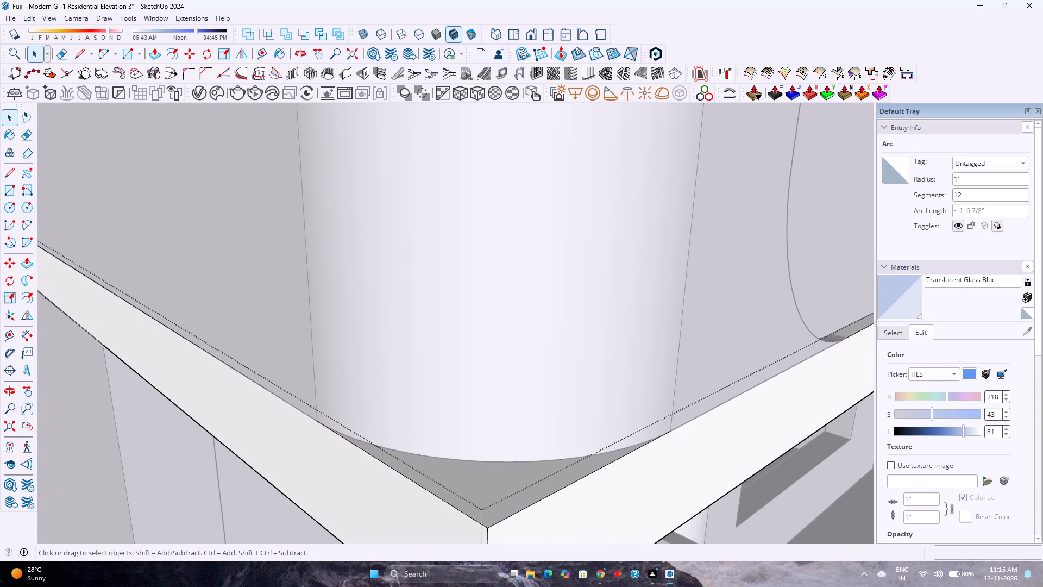
pyautogui.press('0')
pyautogui.press('Return')
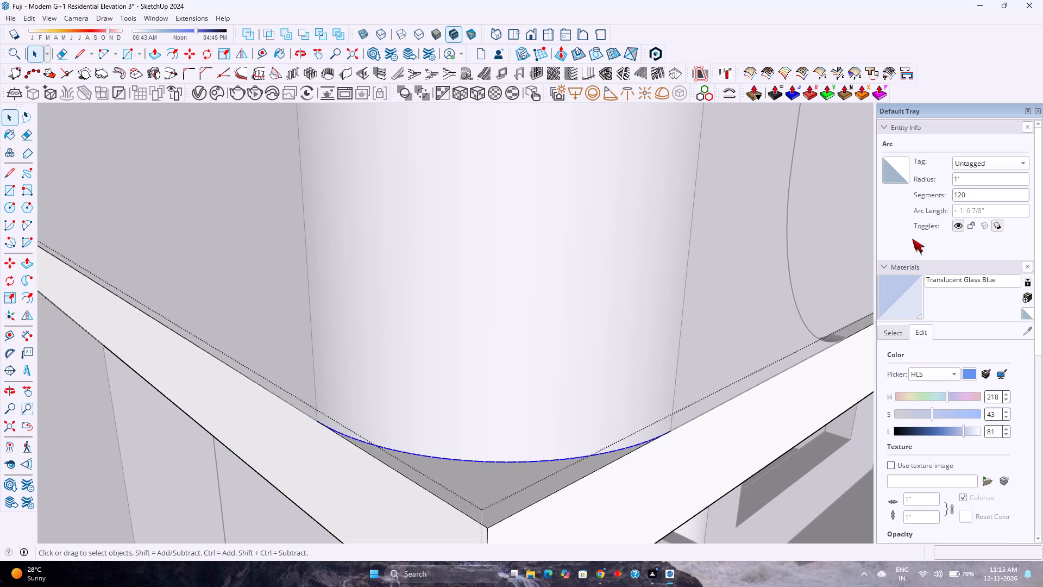
# Push/Pull the triangular slab face outside the 1' radius arc down 6" to cut away the corner.
pyautogui.click(505, 484)
pyautogui.moveTo(500, 485); pyautogui.dragTo(504, 542, button='middle')
pyautogui.middleClick(504, 542)
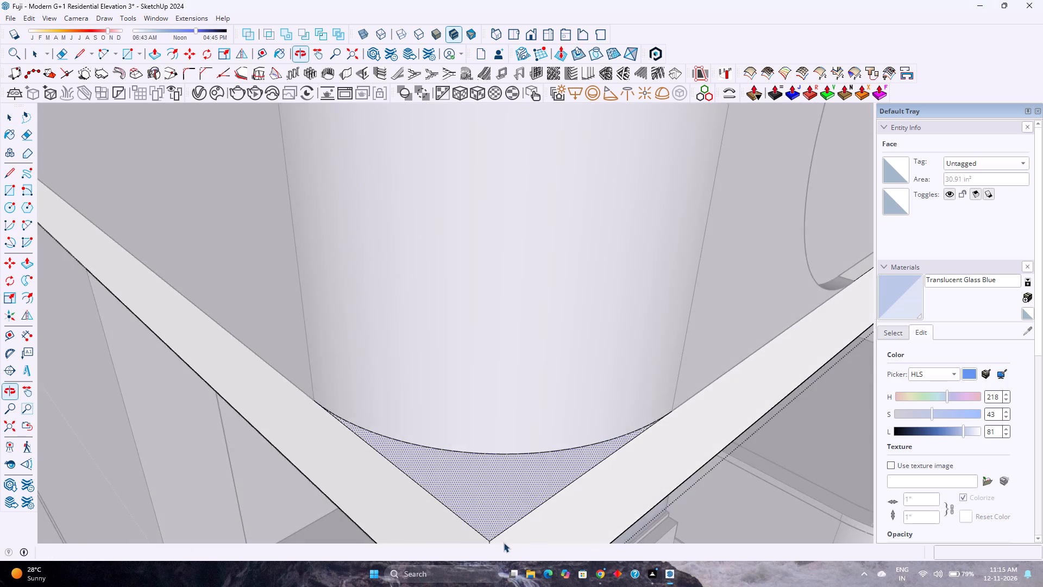
pyautogui.scroll(-5, 524, 488)
pyautogui.press('p')
pyautogui.click(529, 474)
pyautogui.scroll(-4, 553, 513)
pyautogui.keyDown('shift'); pyautogui.moveTo(556, 508); pyautogui.dragTo(482, 377, button='middle'); pyautogui.keyUp('shift')
pyautogui.click(463, 425)
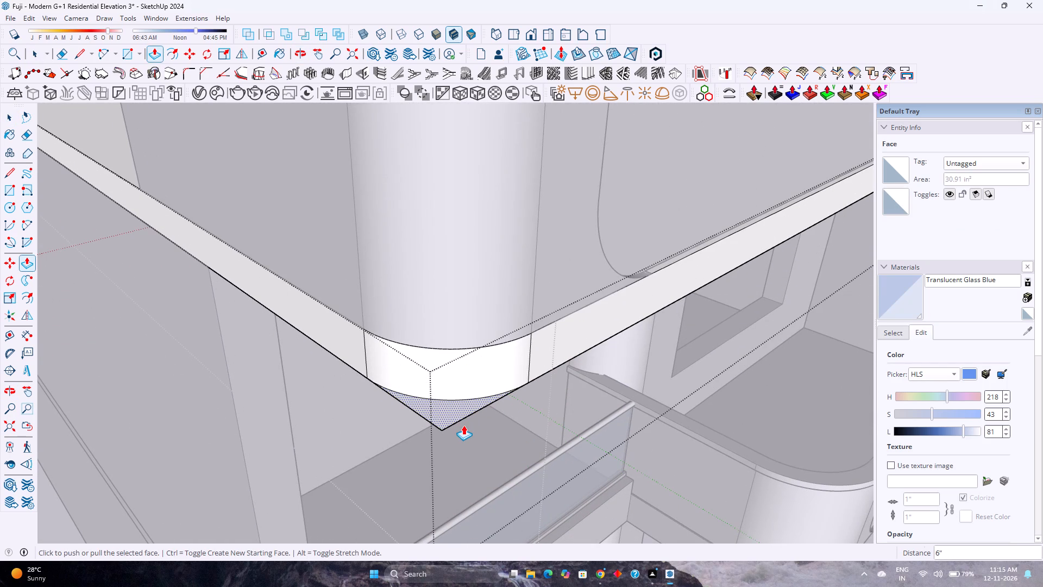
# Erase the leftover edges of the triangular face outside the slab's rounded corner and leave the slab group.
pyautogui.moveTo(459, 420); pyautogui.dragTo(212, 444, button='middle')
pyautogui.press('e')
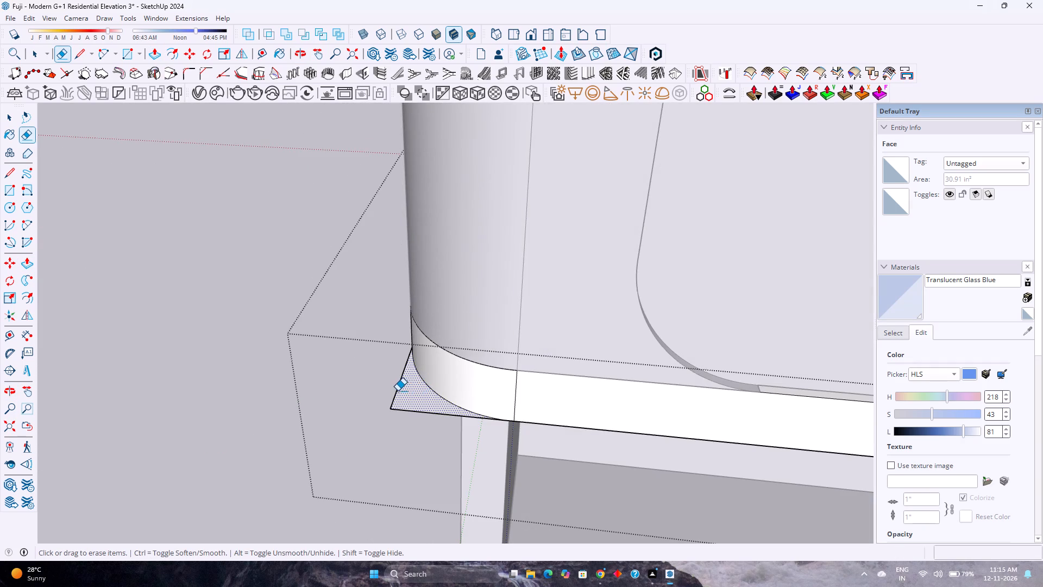
pyautogui.click(398, 390)
pyautogui.moveTo(406, 401); pyautogui.dragTo(414, 434)
pyautogui.scroll(-2, 416, 431)
pyautogui.moveTo(416, 431); pyautogui.dragTo(524, 257, button='middle')
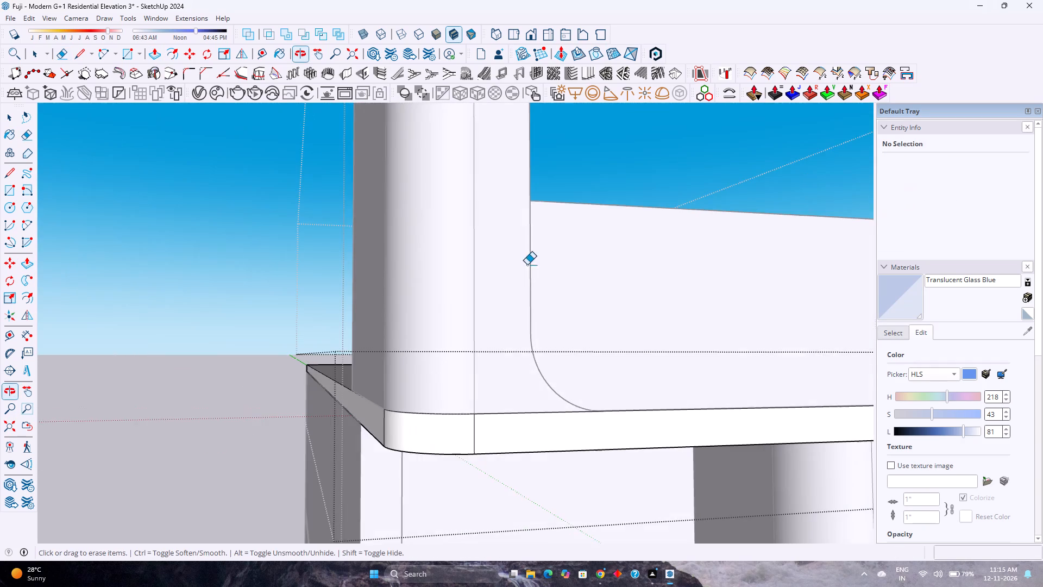
pyautogui.scroll(-7, 525, 286)
pyautogui.moveTo(480, 402); pyautogui.dragTo(476, 306, button='middle')
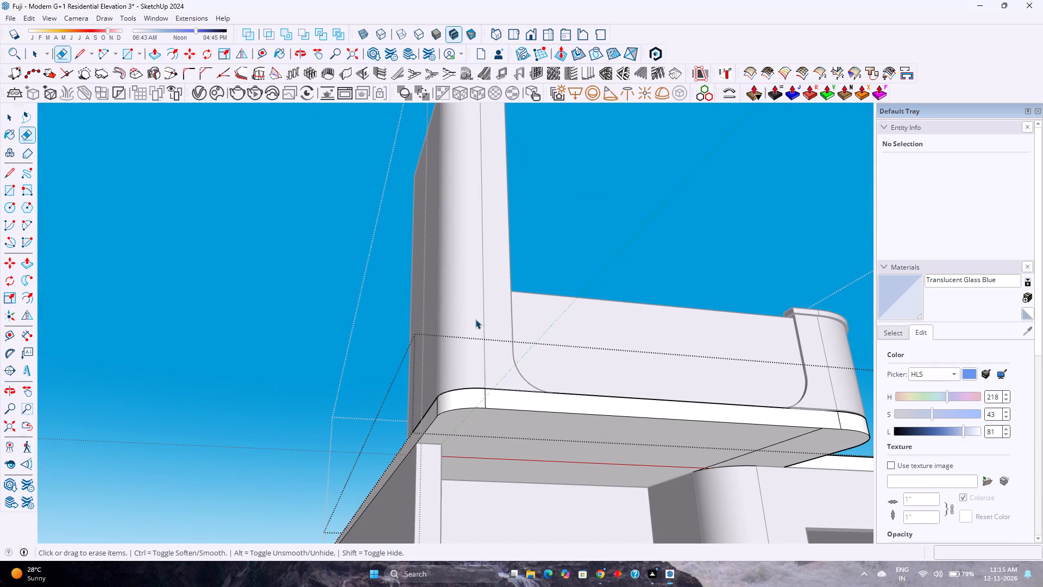
pyautogui.press('space')
pyautogui.press('Escape')
# Reopen the roof slab group, delete the stray edge across the underside of its overhang, and leave the group.
pyautogui.scroll(-11, 464, 422)
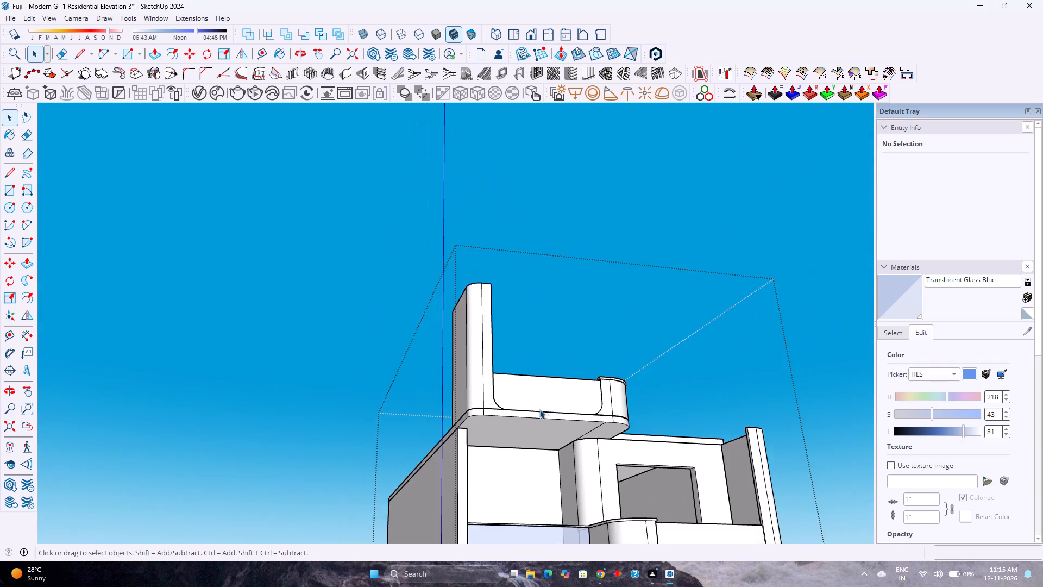
pyautogui.scroll(-2, 539, 409)
pyautogui.moveTo(539, 415); pyautogui.dragTo(456, 385, button='middle')
pyautogui.scroll(4, 523, 428)
pyautogui.doubleClick(536, 372)
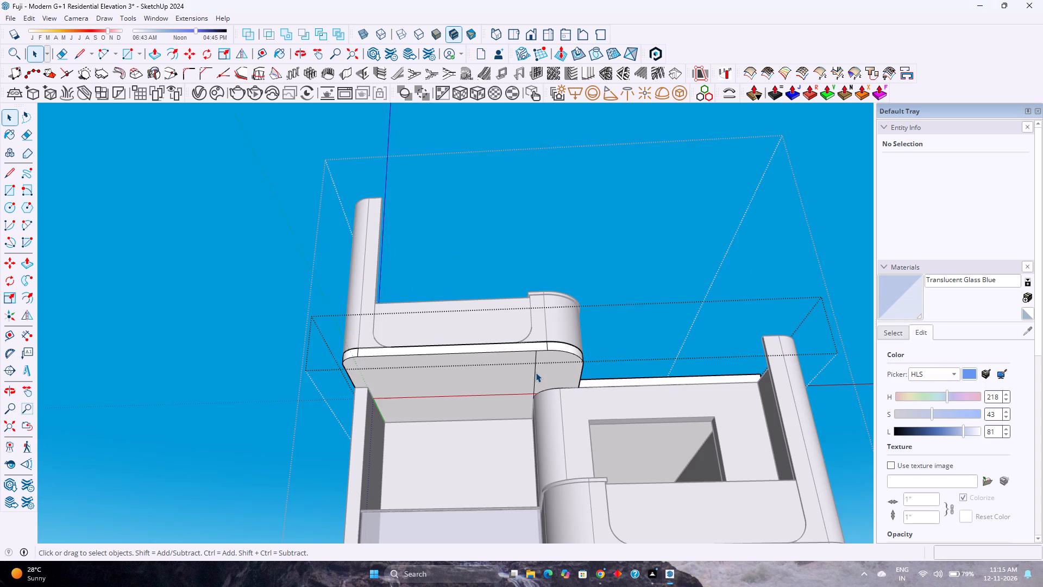
pyautogui.click(535, 371)
pyautogui.press('Delete')
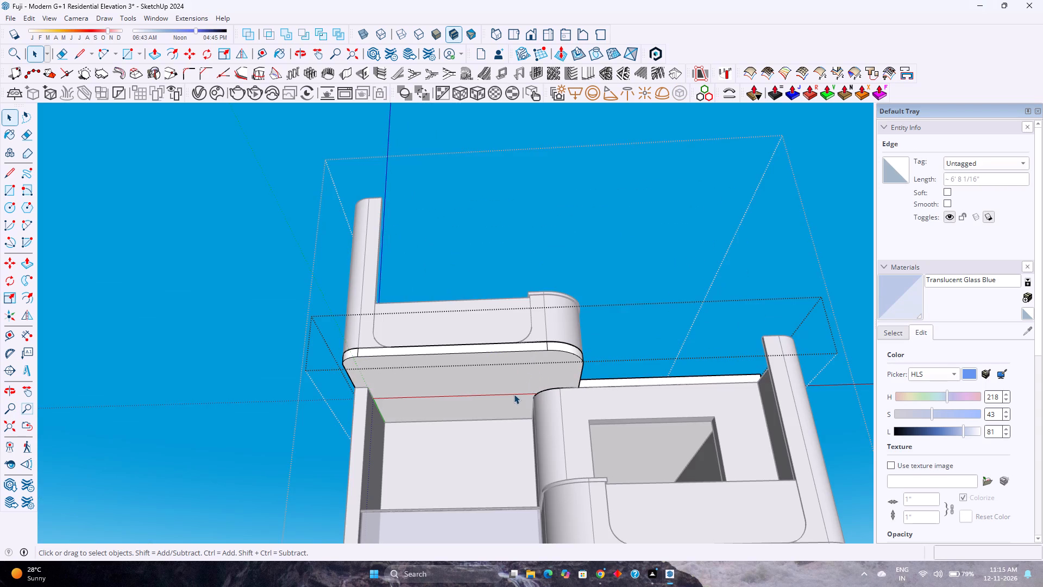
pyautogui.scroll(-7, 513, 395)
pyautogui.click(741, 440)
# Examine the rounded roof slab, curved parapet and front elevation from above, below and both sides.
pyautogui.moveTo(643, 355); pyautogui.dragTo(586, 488, button='middle')
pyautogui.scroll(-3, 599, 425)
pyautogui.keyDown('shift'); pyautogui.moveTo(582, 430); pyautogui.dragTo(643, 385, button='middle'); pyautogui.keyUp('shift')
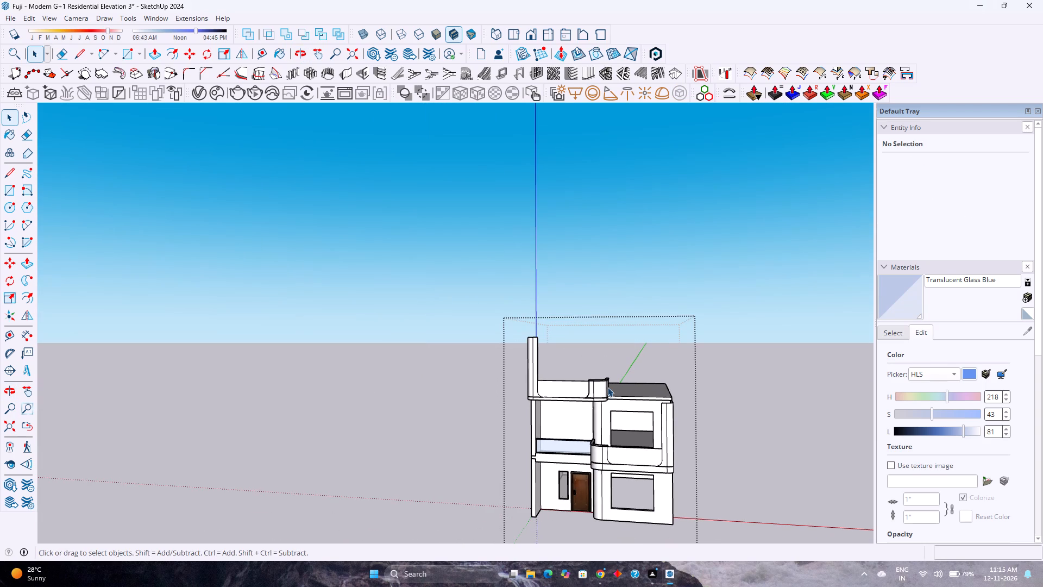
pyautogui.scroll(2, 552, 348)
pyautogui.scroll(-3, 551, 347)
pyautogui.scroll(3, 549, 460)
pyautogui.moveTo(530, 350); pyautogui.dragTo(433, 494, button='middle')
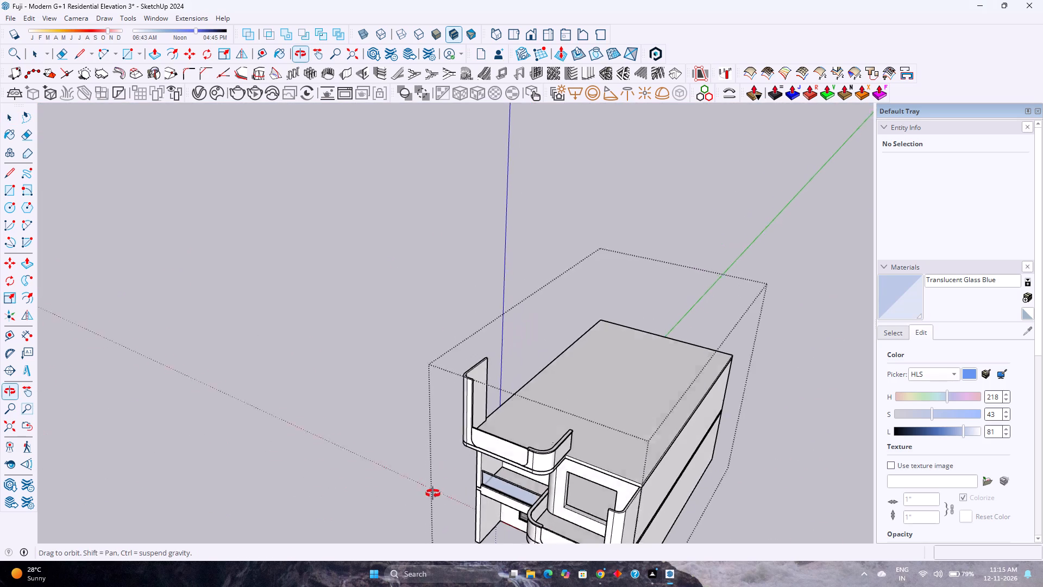
pyautogui.moveTo(433, 494); pyautogui.dragTo(429, 494, button='middle')
pyautogui.scroll(9, 489, 416)
pyautogui.scroll(-2, 437, 486)
pyautogui.moveTo(440, 484); pyautogui.dragTo(516, 428, button='middle')
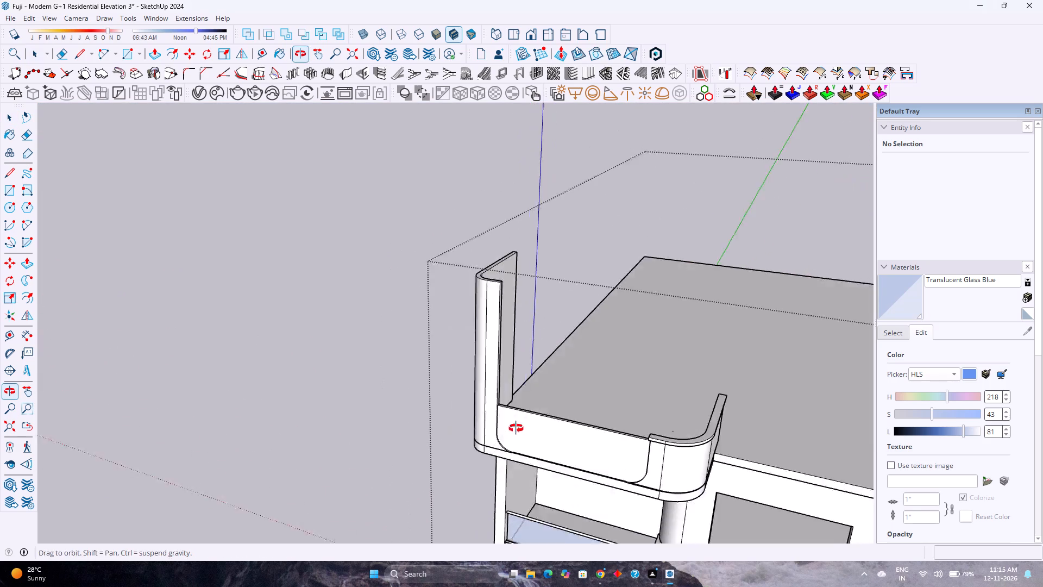
pyautogui.moveTo(516, 428); pyautogui.dragTo(525, 422, button='middle')
pyautogui.scroll(-5, 520, 416)
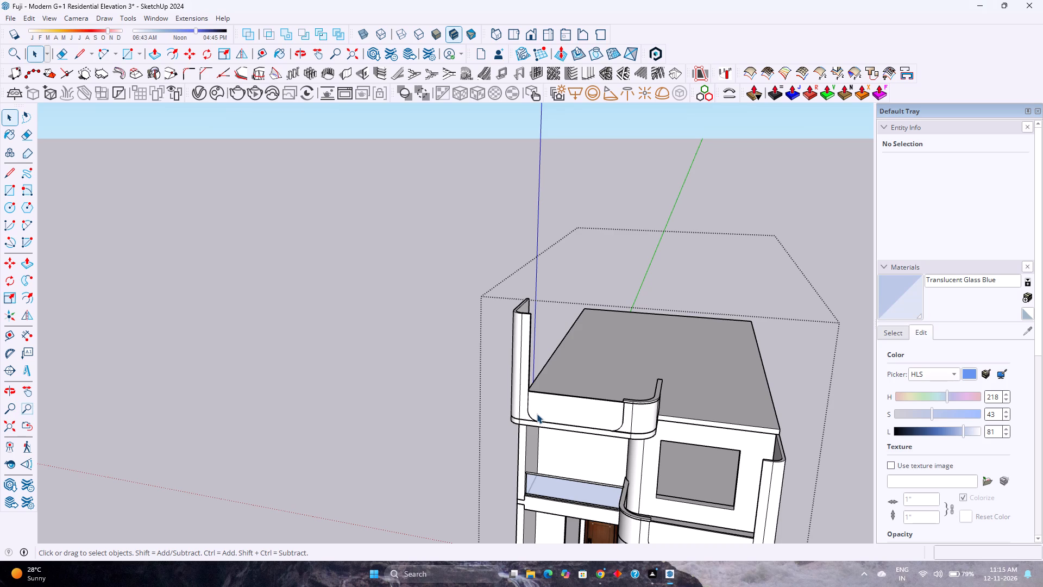
pyautogui.scroll(-2, 542, 413)
pyautogui.scroll(3, 543, 413)
pyautogui.scroll(-2, 543, 413)
pyautogui.scroll(1, 544, 413)
pyautogui.scroll(-3, 544, 411)
pyautogui.scroll(2, 544, 411)
pyautogui.scroll(-2, 544, 409)
pyautogui.scroll(2, 544, 409)
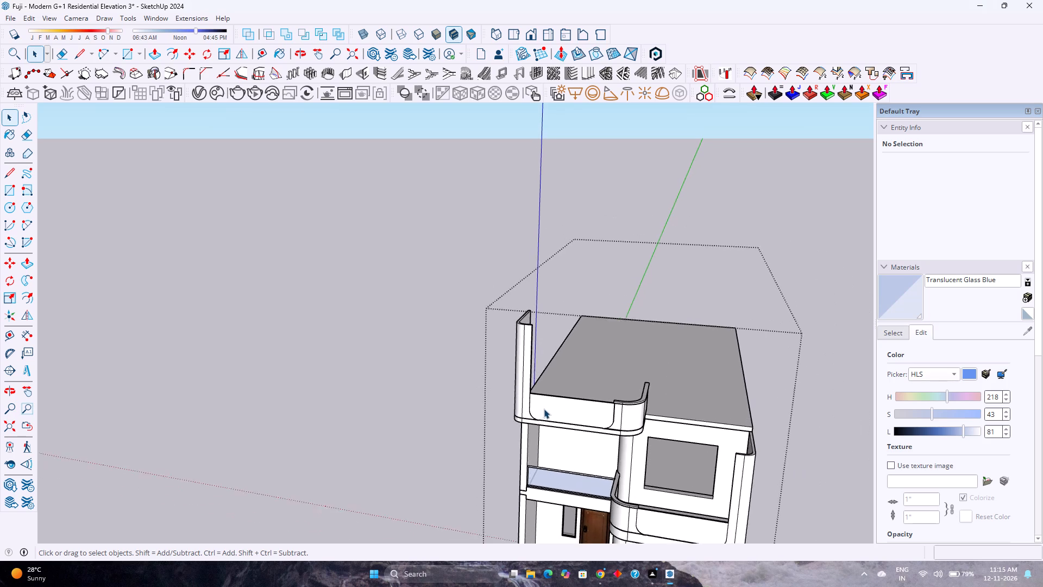
pyautogui.scroll(1, 544, 409)
pyautogui.scroll(-4, 544, 408)
pyautogui.scroll(4, 544, 408)
pyautogui.scroll(-2, 544, 408)
pyautogui.scroll(4, 544, 408)
pyautogui.scroll(-3, 544, 408)
pyautogui.moveTo(542, 408); pyautogui.dragTo(443, 317, button='middle')
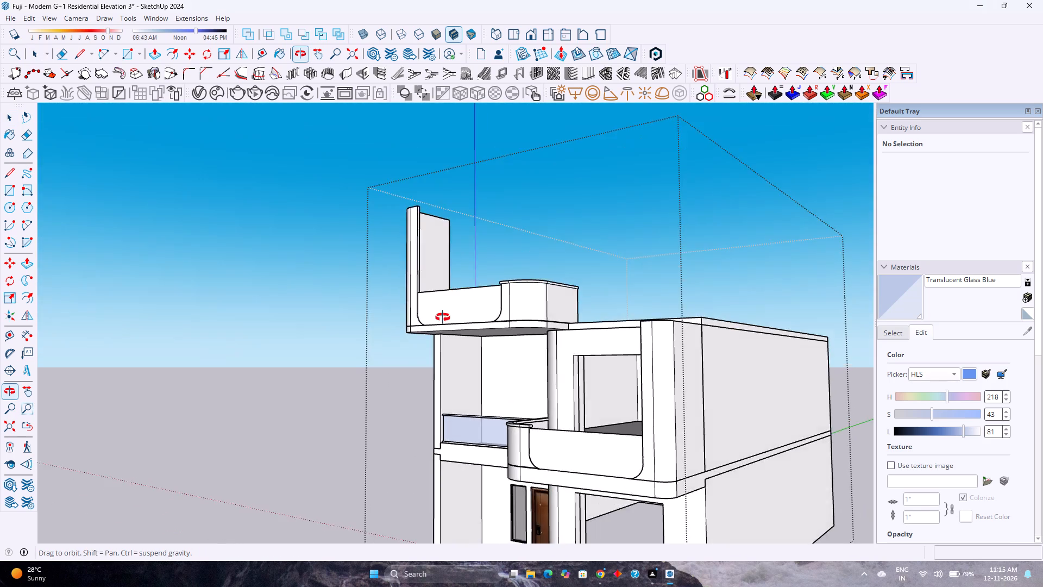
pyautogui.moveTo(443, 317); pyautogui.dragTo(594, 345, button='middle')
pyautogui.scroll(-3, 593, 346)
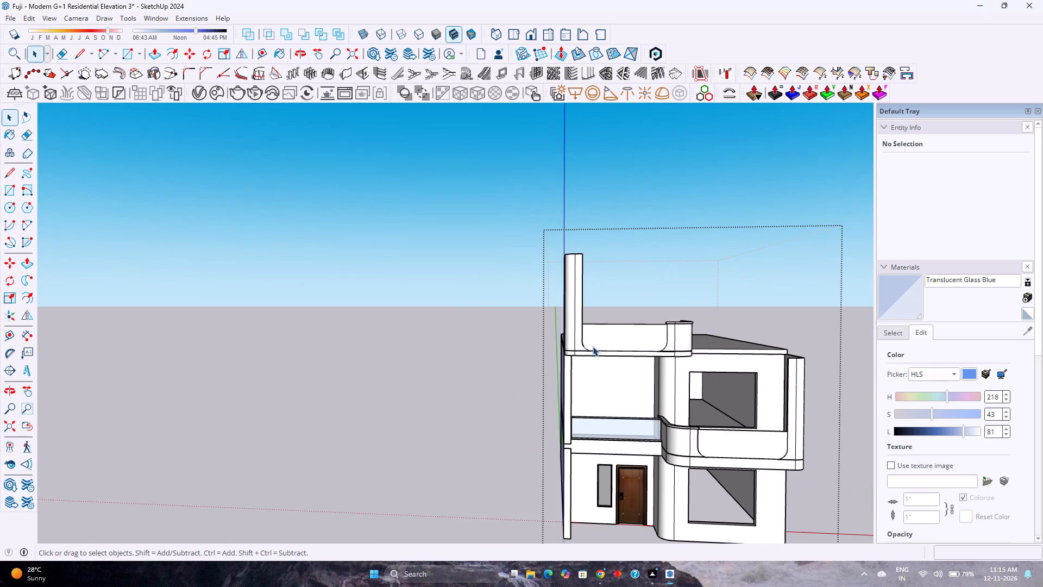
pyautogui.scroll(4, 546, 444)
pyautogui.moveTo(552, 446); pyautogui.dragTo(451, 472, button='middle')
pyautogui.scroll(-3, 450, 471)
pyautogui.moveTo(514, 420); pyautogui.dragTo(431, 537, button='middle')
pyautogui.moveTo(460, 525); pyautogui.dragTo(557, 448, button='middle')
pyautogui.middleClick(560, 445)
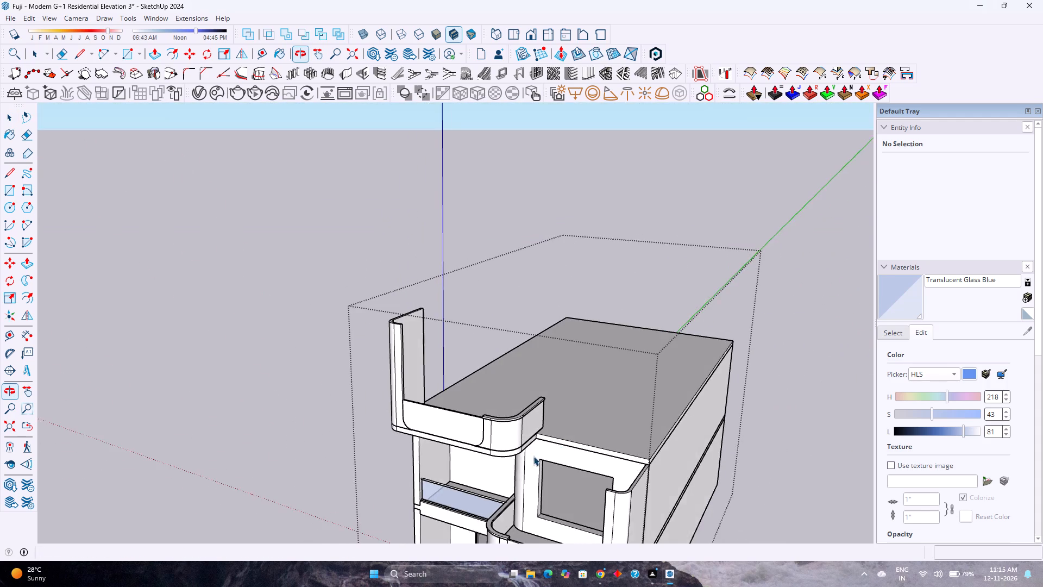
pyautogui.scroll(1, 525, 467)
pyautogui.moveTo(523, 475); pyautogui.dragTo(654, 430, button='middle')
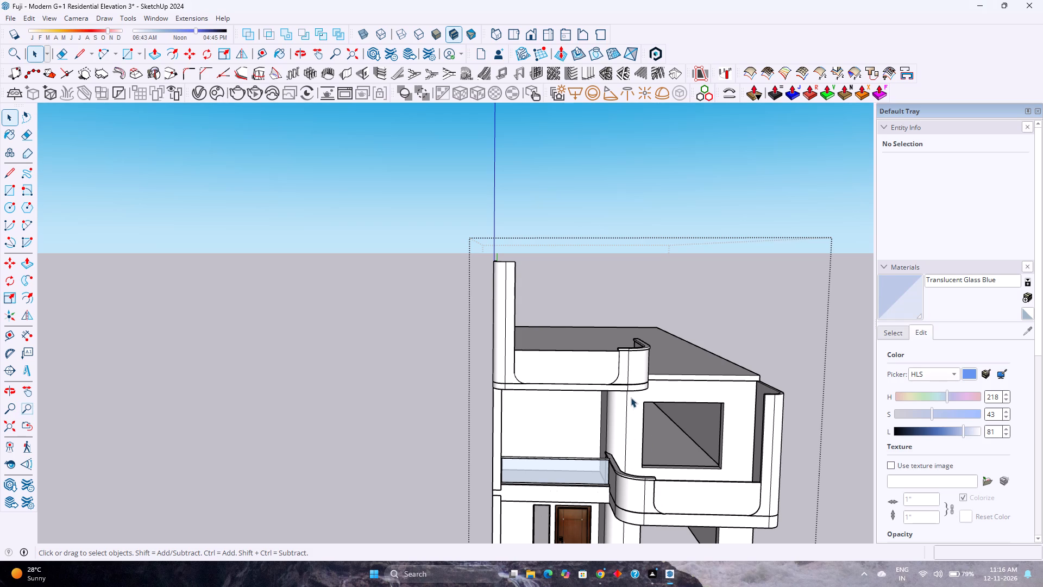
pyautogui.moveTo(634, 399); pyautogui.dragTo(464, 388, button='middle')
pyautogui.scroll(-2, 511, 390)
pyautogui.scroll(3, 509, 398)
pyautogui.moveTo(511, 401); pyautogui.dragTo(651, 426, button='middle')
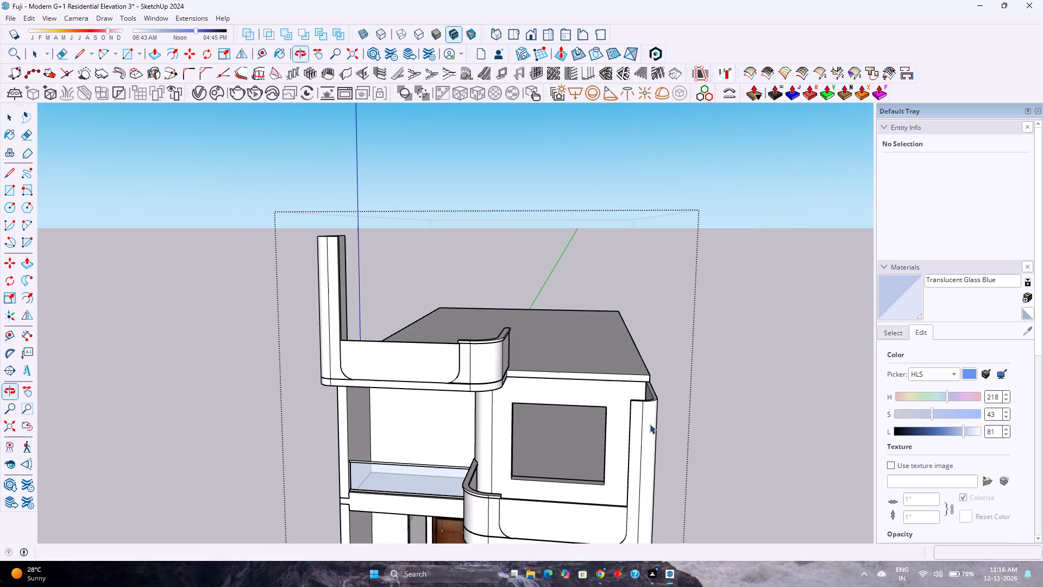
# Copy the first-floor wall group 10' 6" straight up so that it sits on the roof slab.
pyautogui.click(586, 387)
pyautogui.moveTo(472, 508); pyautogui.dragTo(637, 464, button='middle')
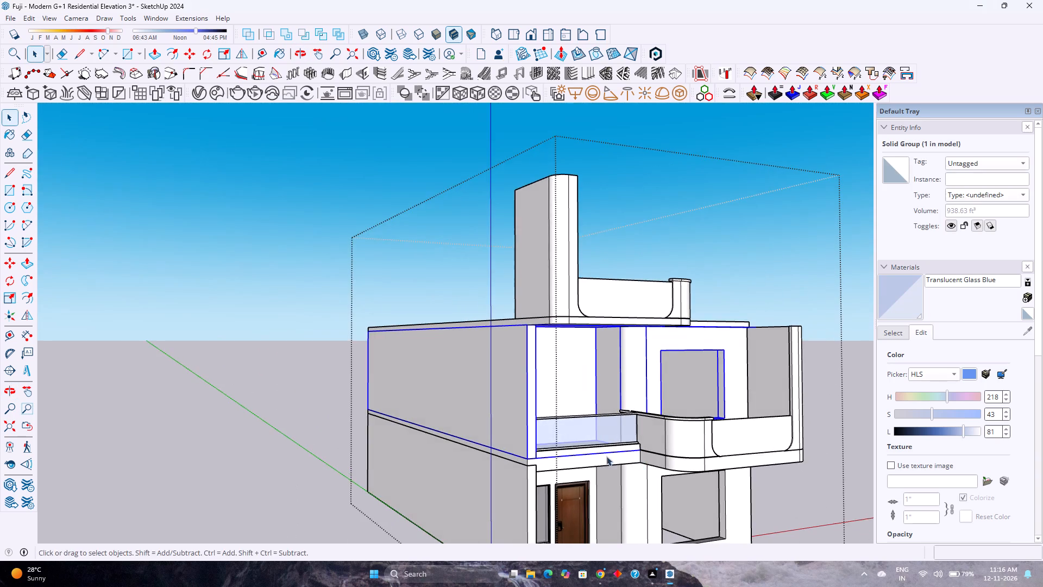
pyautogui.moveTo(606, 456); pyautogui.dragTo(725, 511, button='middle')
pyautogui.press('m')
pyautogui.scroll(1, 644, 505)
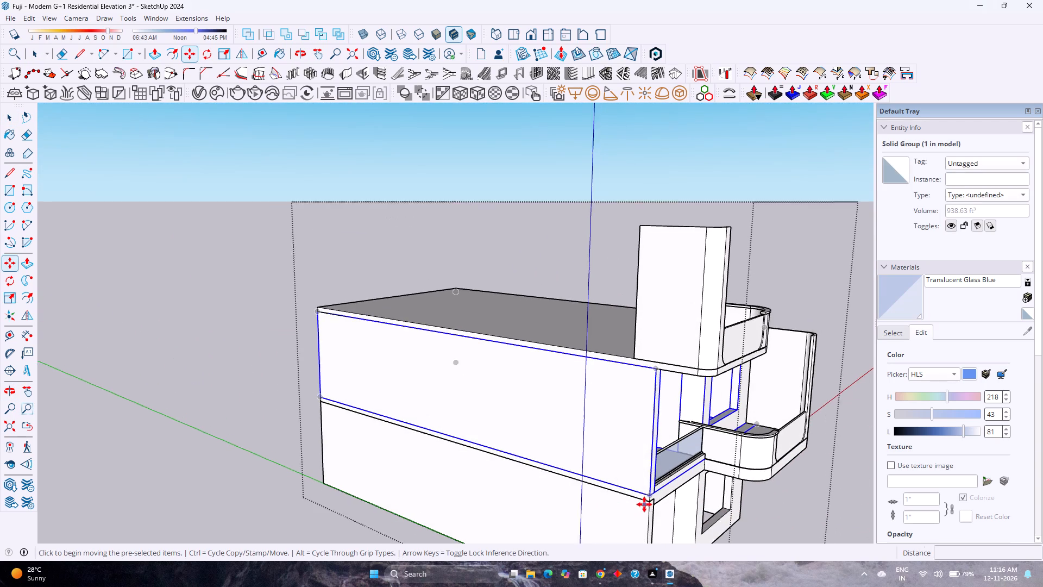
pyautogui.scroll(2, 644, 504)
pyautogui.click(650, 494)
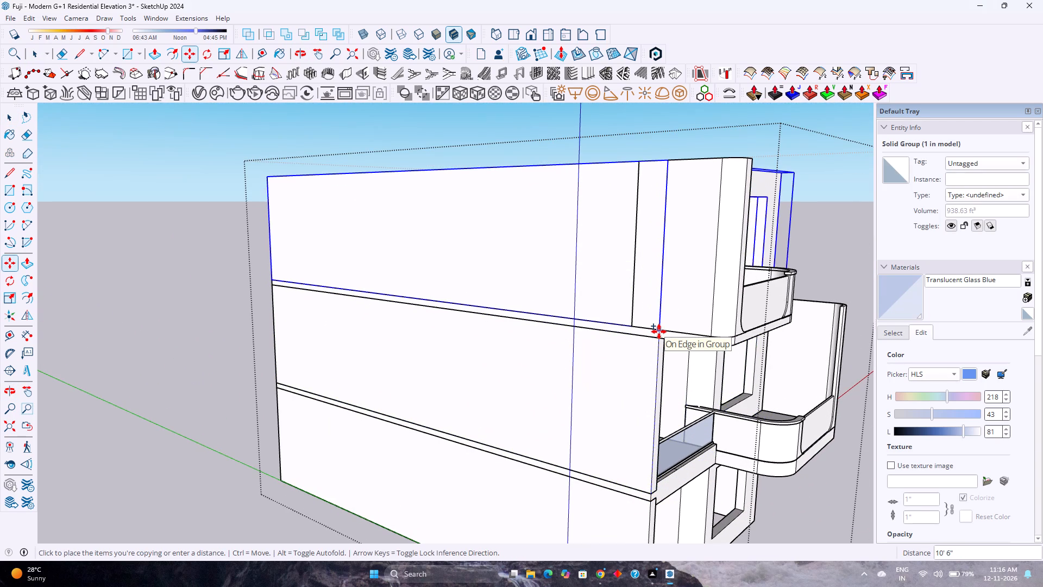
pyautogui.press('Up')
pyautogui.click(659, 332)
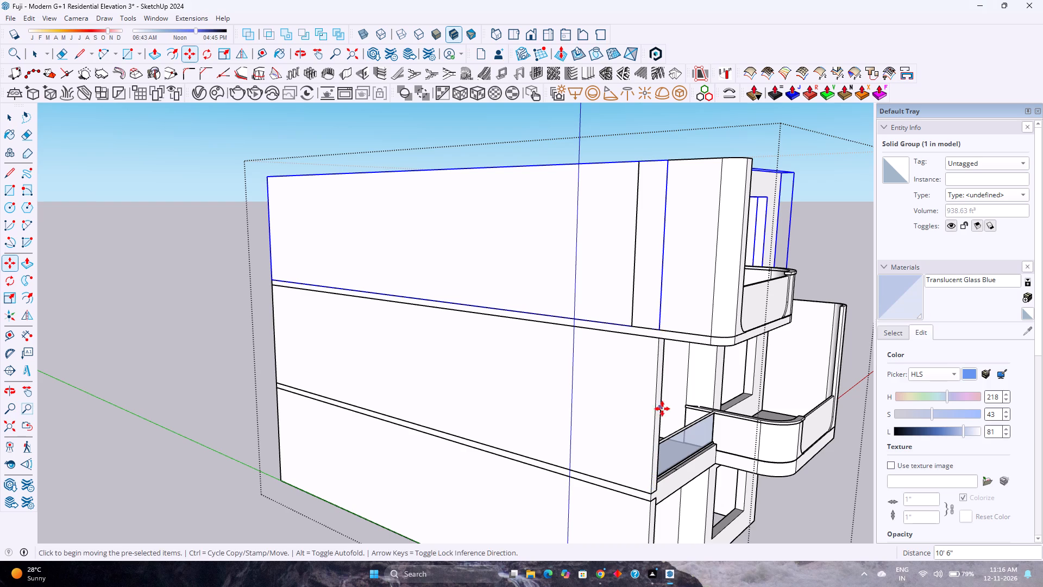
# Open the curved parapet group, Push/Pull its end face back about 1' 6" out of the copied window wall, and leave the group.
pyautogui.moveTo(662, 409); pyautogui.dragTo(454, 460, button='middle')
pyautogui.scroll(-2, 459, 458)
pyautogui.moveTo(598, 465); pyautogui.dragTo(361, 553, button='middle')
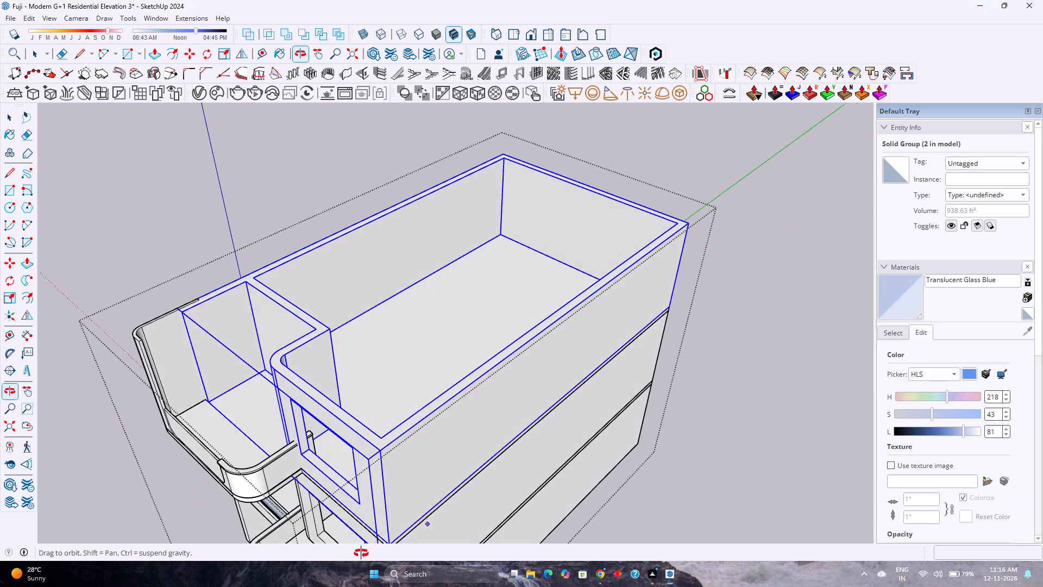
pyautogui.moveTo(361, 553); pyautogui.dragTo(363, 554, button='middle')
pyautogui.middleClick(363, 554)
pyautogui.press('space')
pyautogui.scroll(9, 312, 423)
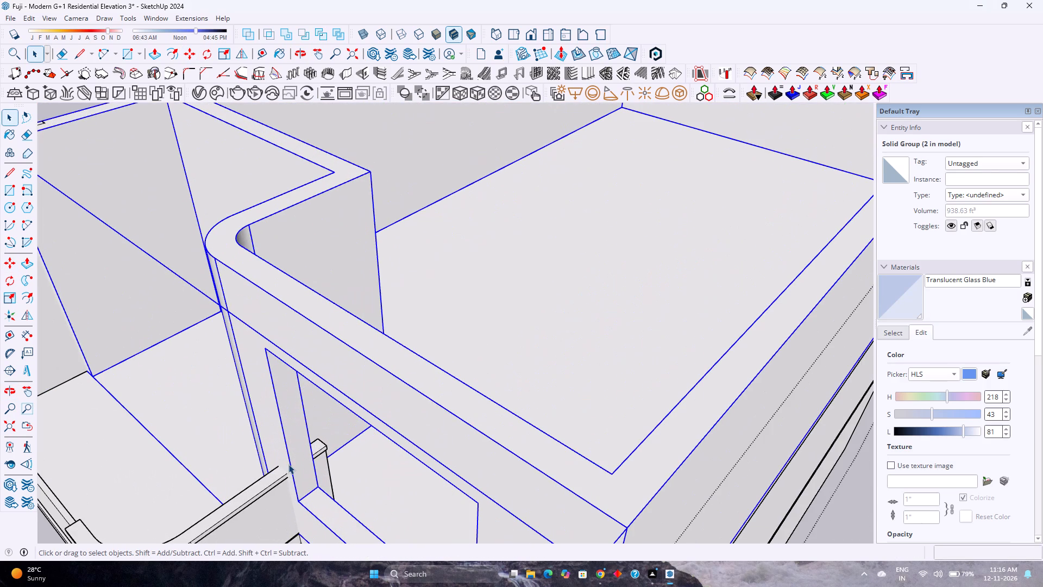
pyautogui.keyDown('shift'); pyautogui.moveTo(293, 461); pyautogui.dragTo(361, 427, button='middle'); pyautogui.keyUp('shift')
pyautogui.moveTo(373, 428); pyautogui.dragTo(0, 529, button='middle')
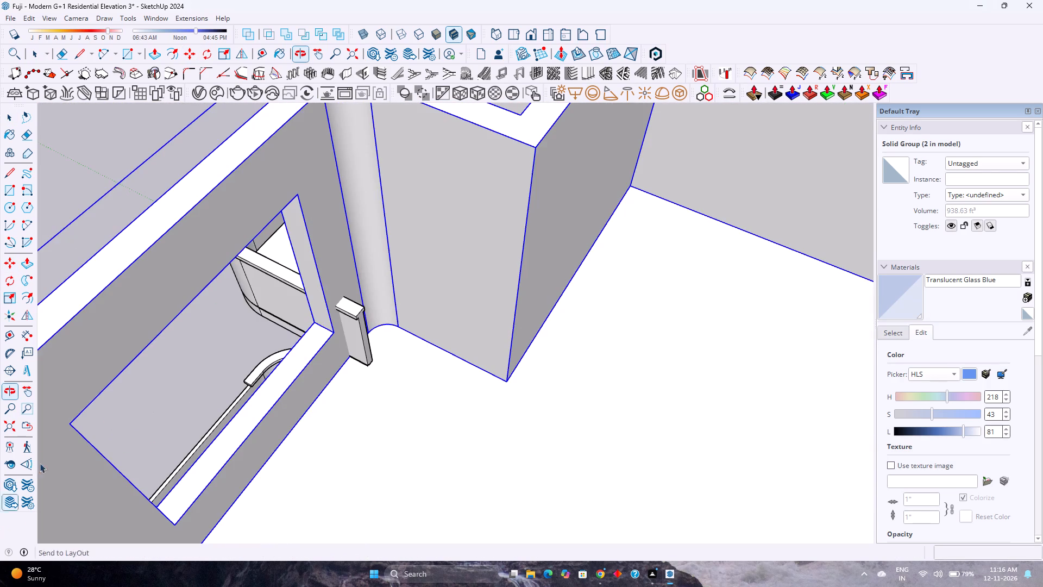
pyautogui.doubleClick(365, 339)
pyautogui.scroll(3, 365, 339)
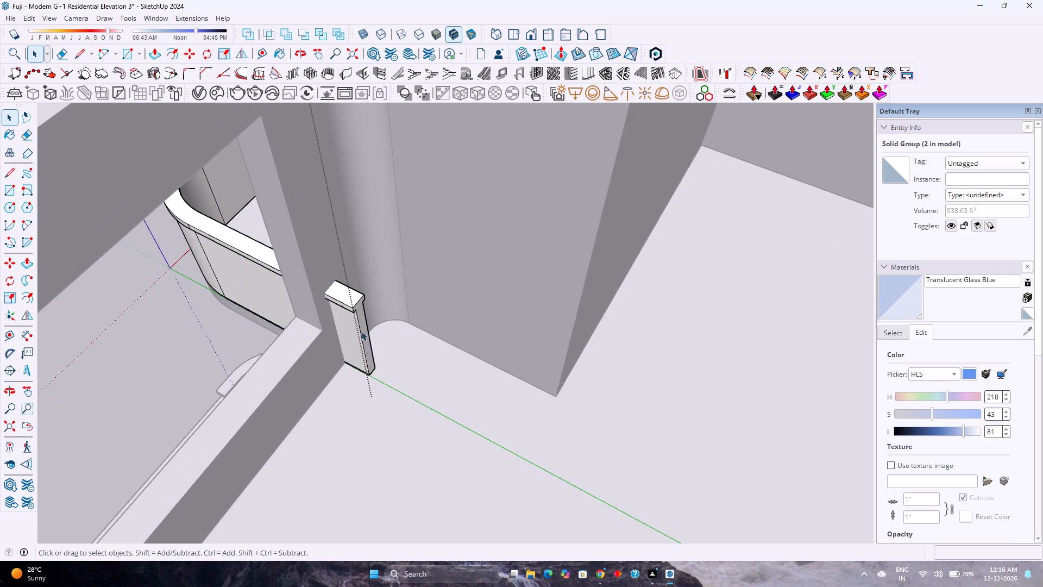
pyautogui.scroll(8, 361, 331)
pyautogui.press('p')
pyautogui.click(360, 307)
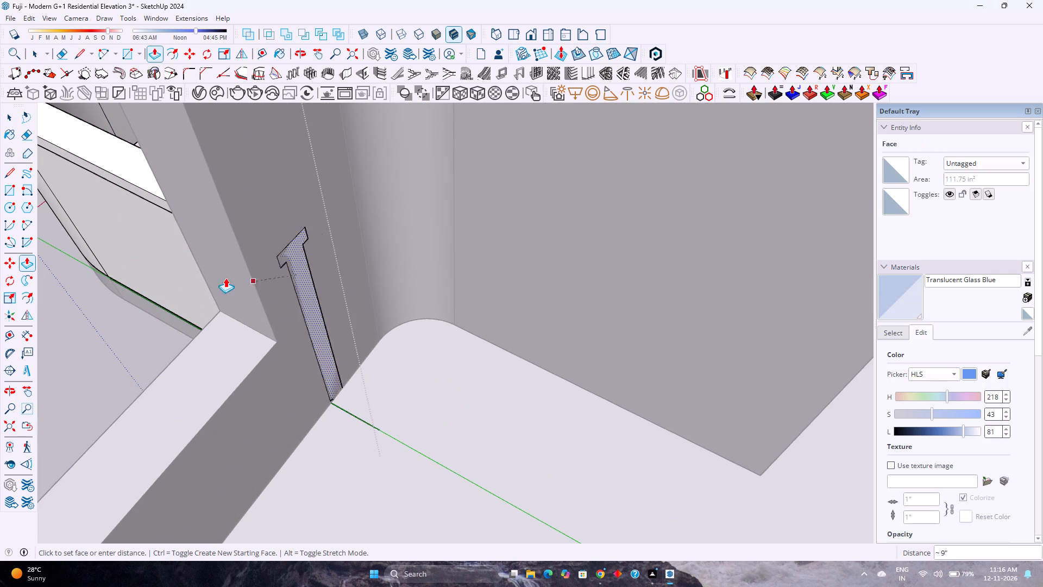
pyautogui.moveTo(179, 276); pyautogui.dragTo(581, 242, button='middle')
pyautogui.middleClick(581, 242)
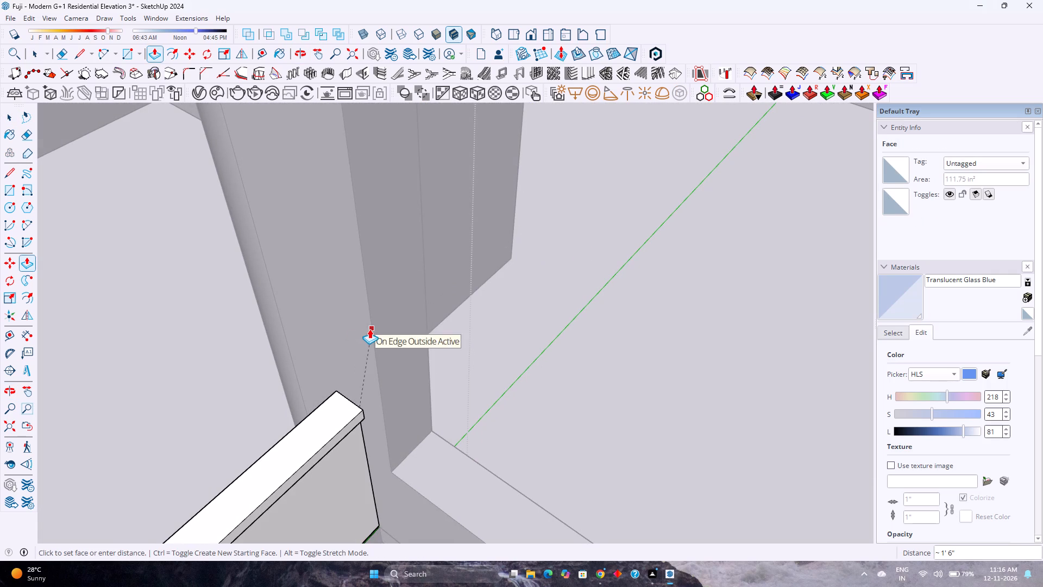
pyautogui.click(369, 329)
pyautogui.press('space')
pyautogui.press('Escape')
pyautogui.scroll(-7, 361, 338)
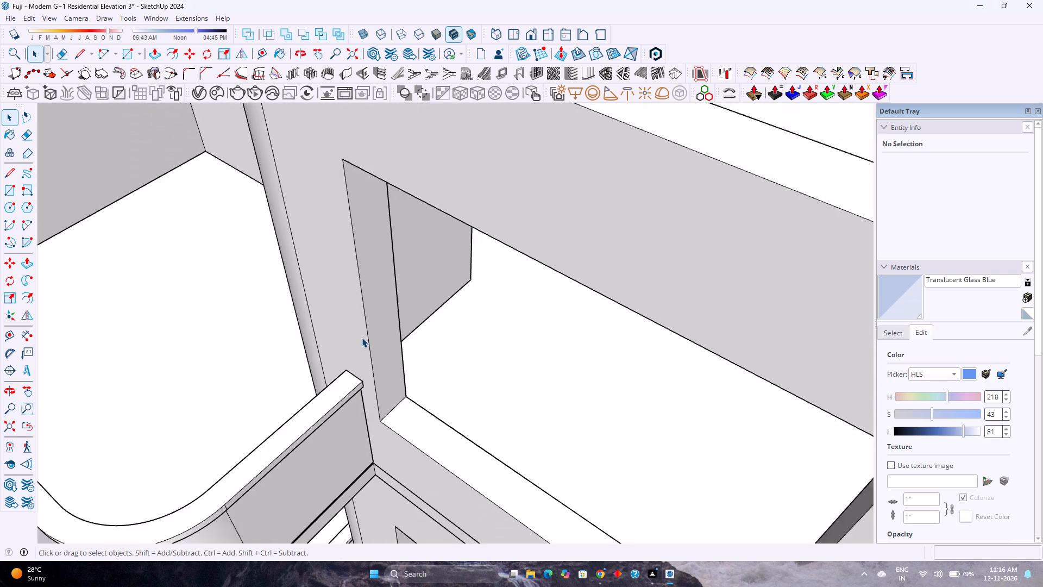
# Open the curved surround group and Push/Pull its side wall's end face back to the copied wall's front corner, then leave the group.
pyautogui.scroll(-13, 362, 338)
pyautogui.moveTo(244, 376); pyautogui.dragTo(667, 376, button='middle')
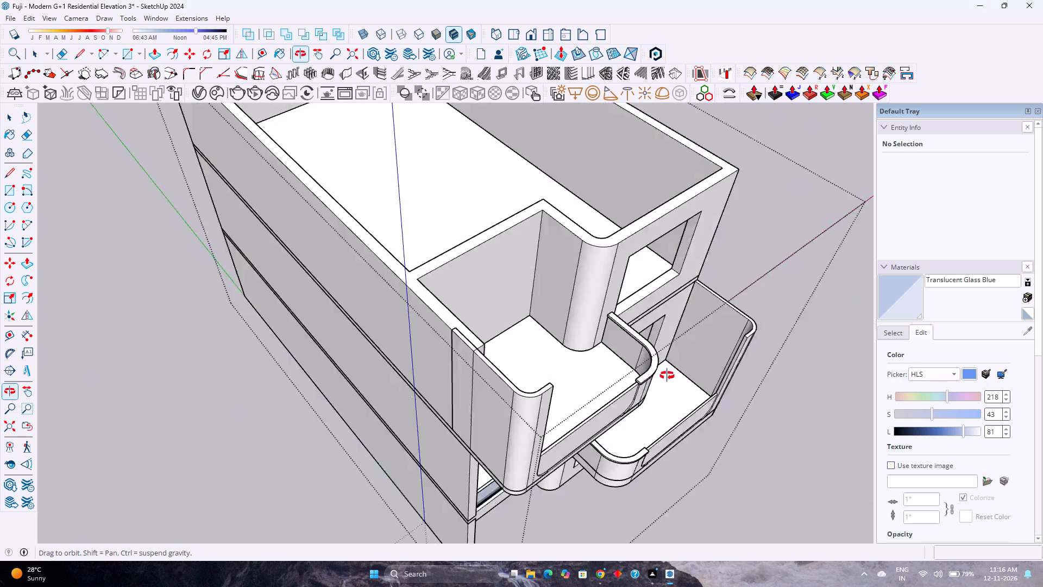
pyautogui.moveTo(667, 376); pyautogui.dragTo(808, 345, button='middle')
pyautogui.middleClick(809, 345)
pyautogui.scroll(6, 647, 249)
pyautogui.keyDown('shift'); pyautogui.moveTo(676, 261); pyautogui.dragTo(570, 336, button='middle'); pyautogui.keyUp('shift')
pyautogui.moveTo(566, 342); pyautogui.dragTo(599, 369, button='middle')
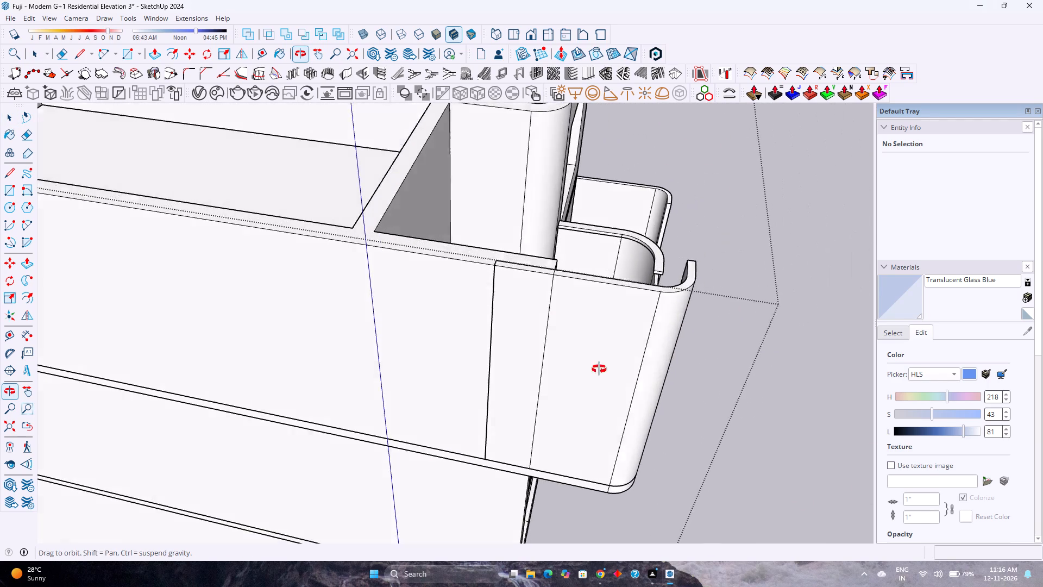
pyautogui.moveTo(599, 369); pyautogui.dragTo(806, 391, button='middle')
pyautogui.scroll(3, 554, 253)
pyautogui.click(472, 245)
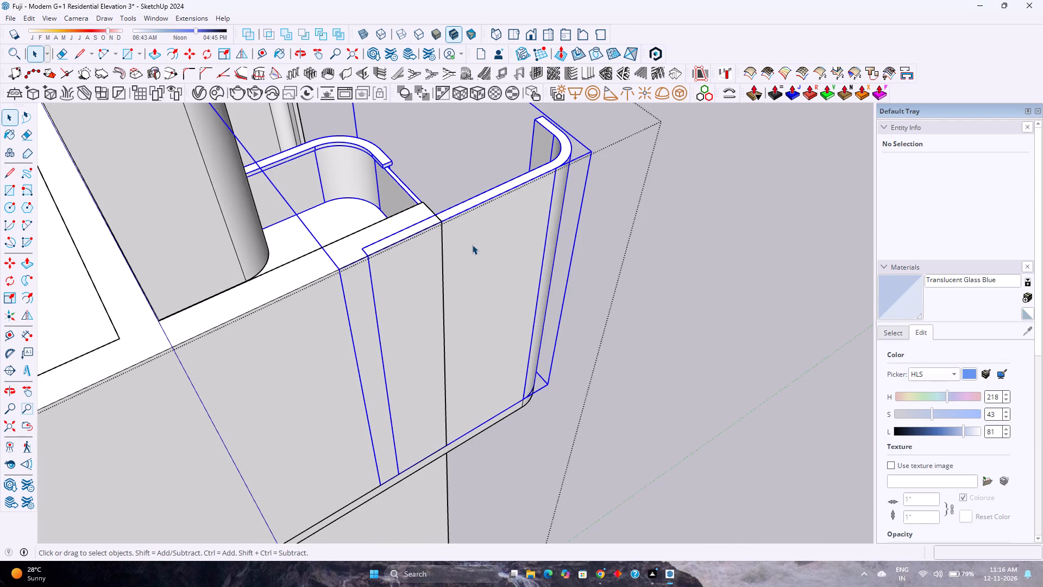
pyautogui.doubleClick(472, 245)
pyautogui.click(445, 270)
pyautogui.scroll(2, 367, 277)
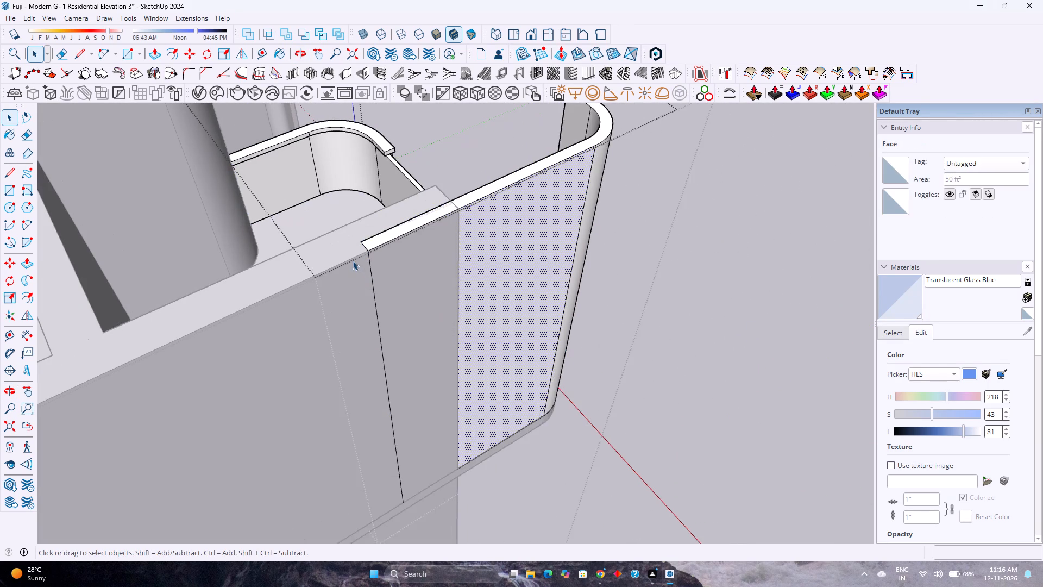
pyautogui.scroll(2, 353, 260)
pyautogui.click(363, 245)
pyautogui.scroll(2, 373, 285)
pyautogui.moveTo(369, 284); pyautogui.dragTo(388, 288, button='middle')
pyautogui.middleClick(388, 288)
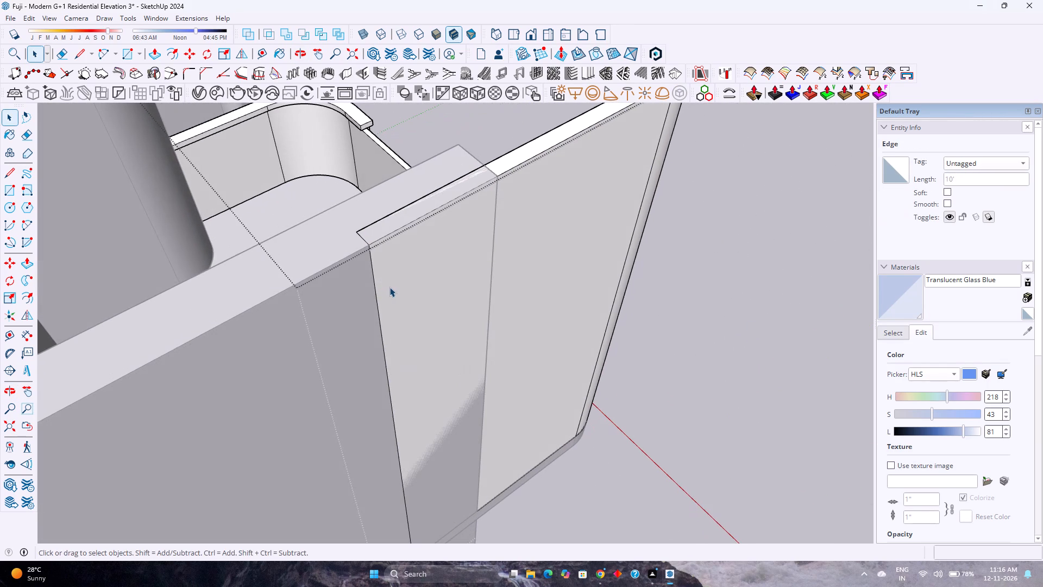
pyautogui.press('p')
pyautogui.click(360, 249)
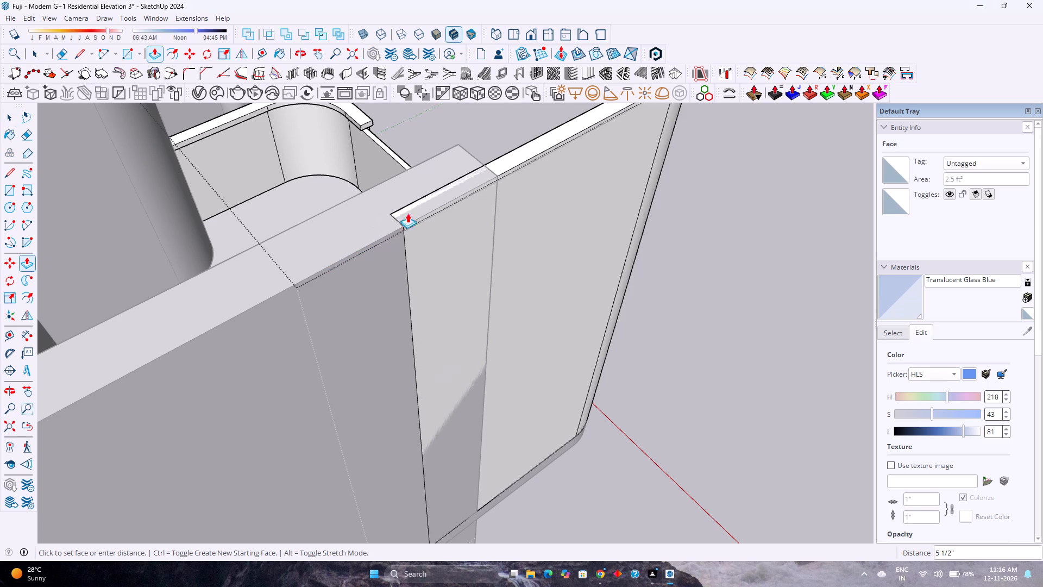
pyautogui.click(472, 159)
pyautogui.scroll(-4, 442, 282)
pyautogui.moveTo(554, 357); pyautogui.dragTo(512, 347, button='middle')
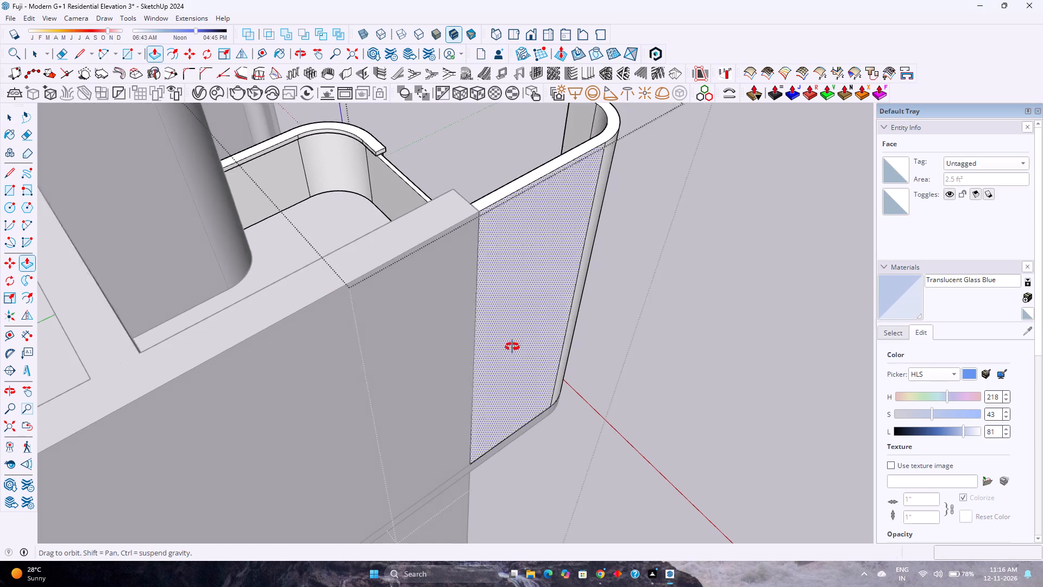
pyautogui.moveTo(512, 347); pyautogui.dragTo(371, 329, button='middle')
pyautogui.scroll(-3, 368, 321)
pyautogui.press('space')
pyautogui.click(733, 391)
pyautogui.scroll(-3, 749, 398)
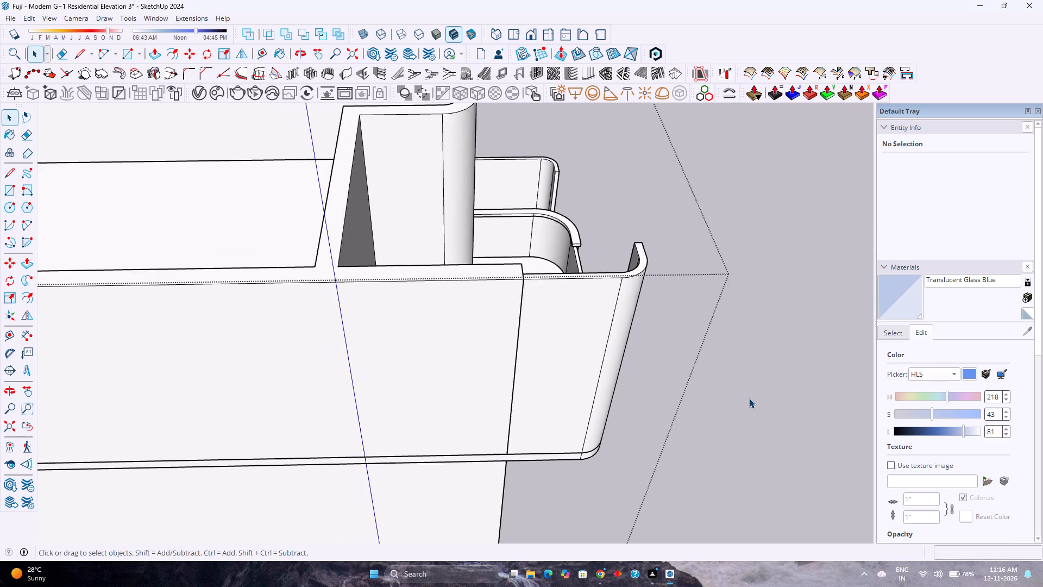
# Examine the copied upper storey, front balconies and curved surround from above and from the front.
pyautogui.moveTo(749, 399); pyautogui.dragTo(433, 376, button='middle')
pyautogui.scroll(-8, 439, 365)
pyautogui.moveTo(536, 469); pyautogui.dragTo(410, 428, button='middle')
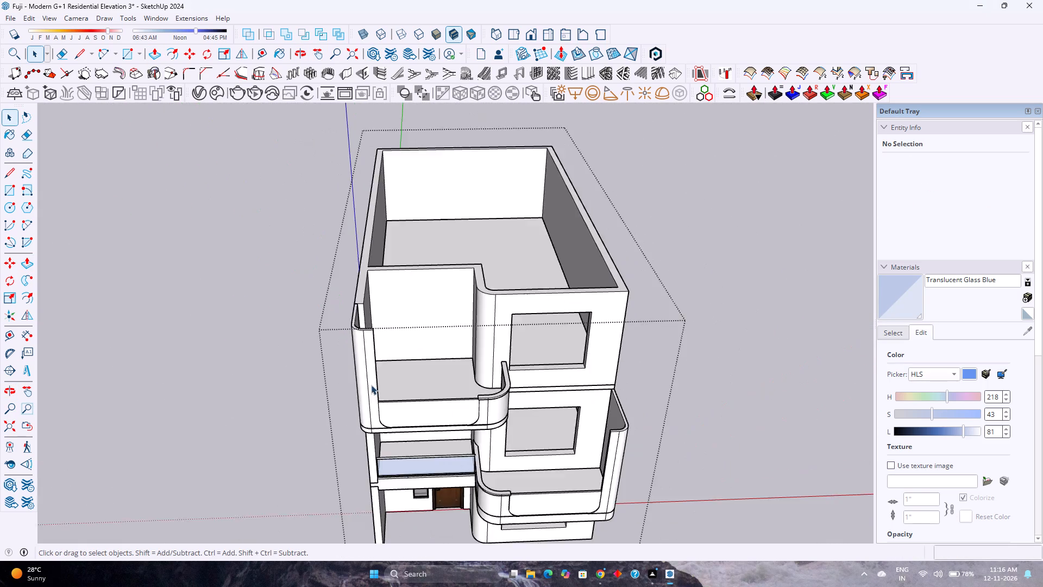
pyautogui.scroll(-5, 372, 380)
pyautogui.scroll(3, 620, 395)
pyautogui.moveTo(620, 395); pyautogui.dragTo(567, 490, button='middle')
pyautogui.middleClick(567, 490)
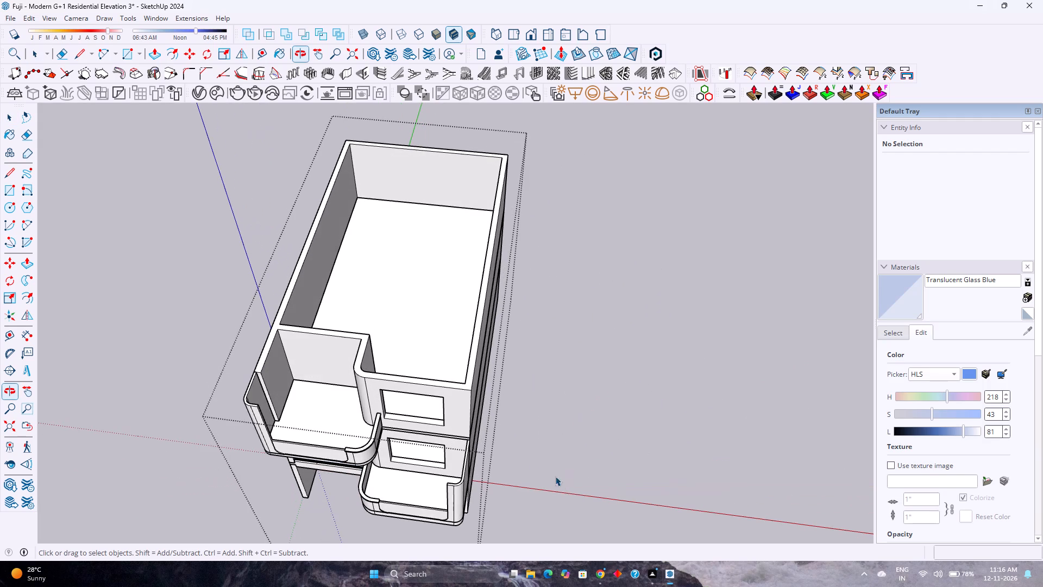
pyautogui.scroll(4, 216, 403)
pyautogui.keyDown('shift'); pyautogui.moveTo(316, 423); pyautogui.dragTo(356, 454, button='middle'); pyautogui.keyUp('shift')
pyautogui.scroll(1, 354, 459)
pyautogui.moveTo(353, 459); pyautogui.dragTo(414, 322, button='middle')
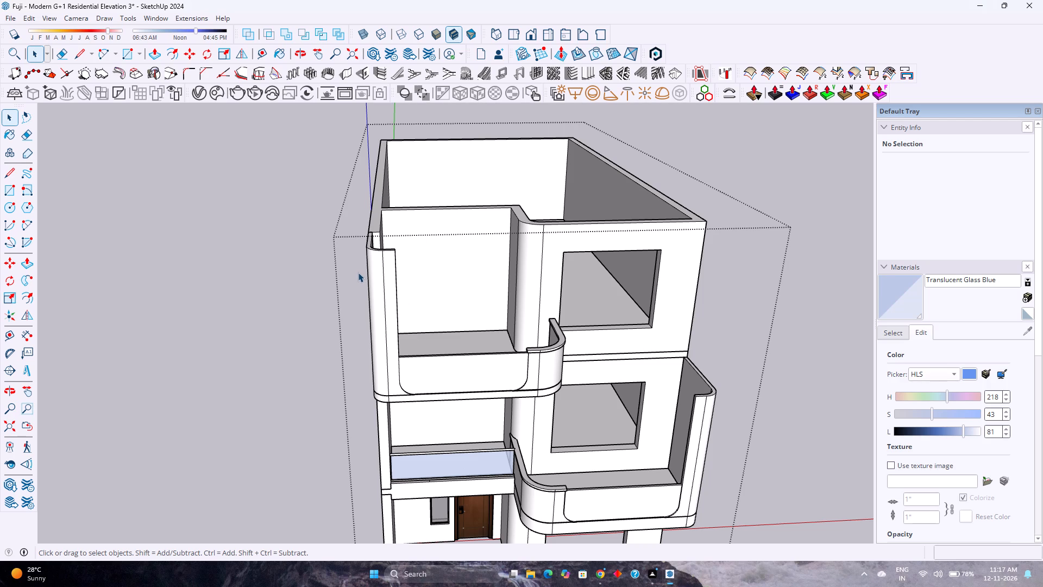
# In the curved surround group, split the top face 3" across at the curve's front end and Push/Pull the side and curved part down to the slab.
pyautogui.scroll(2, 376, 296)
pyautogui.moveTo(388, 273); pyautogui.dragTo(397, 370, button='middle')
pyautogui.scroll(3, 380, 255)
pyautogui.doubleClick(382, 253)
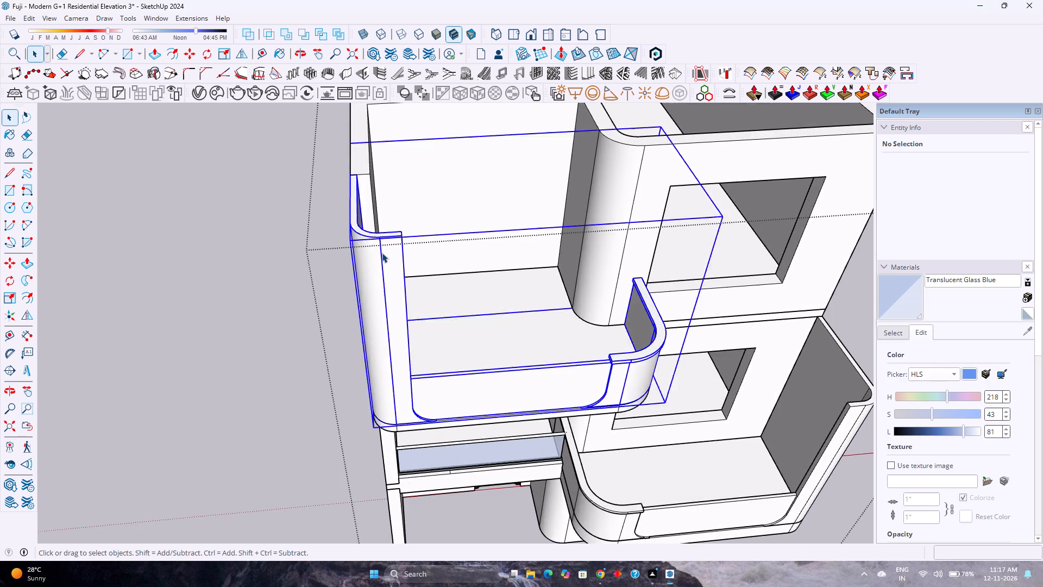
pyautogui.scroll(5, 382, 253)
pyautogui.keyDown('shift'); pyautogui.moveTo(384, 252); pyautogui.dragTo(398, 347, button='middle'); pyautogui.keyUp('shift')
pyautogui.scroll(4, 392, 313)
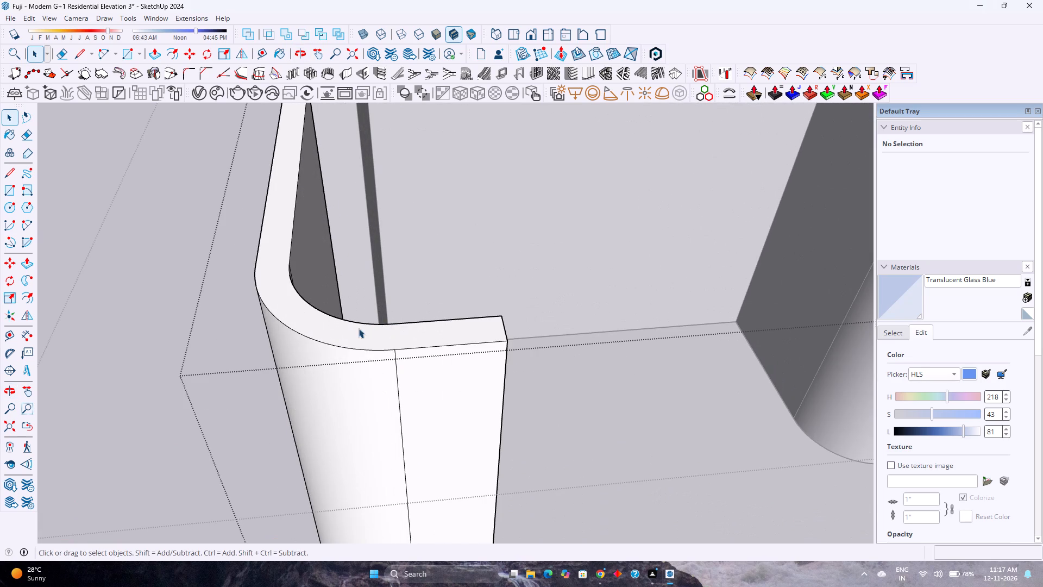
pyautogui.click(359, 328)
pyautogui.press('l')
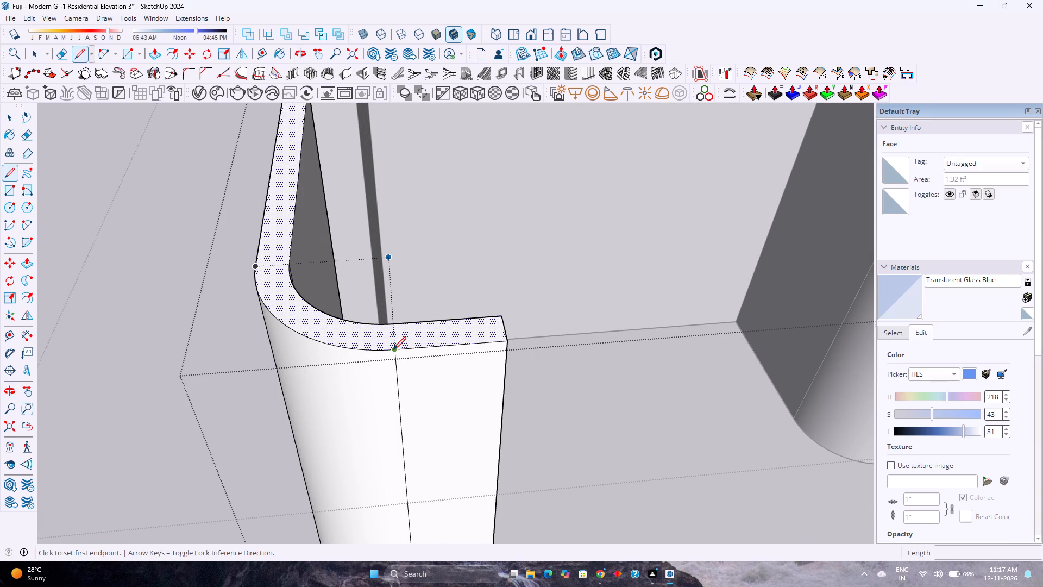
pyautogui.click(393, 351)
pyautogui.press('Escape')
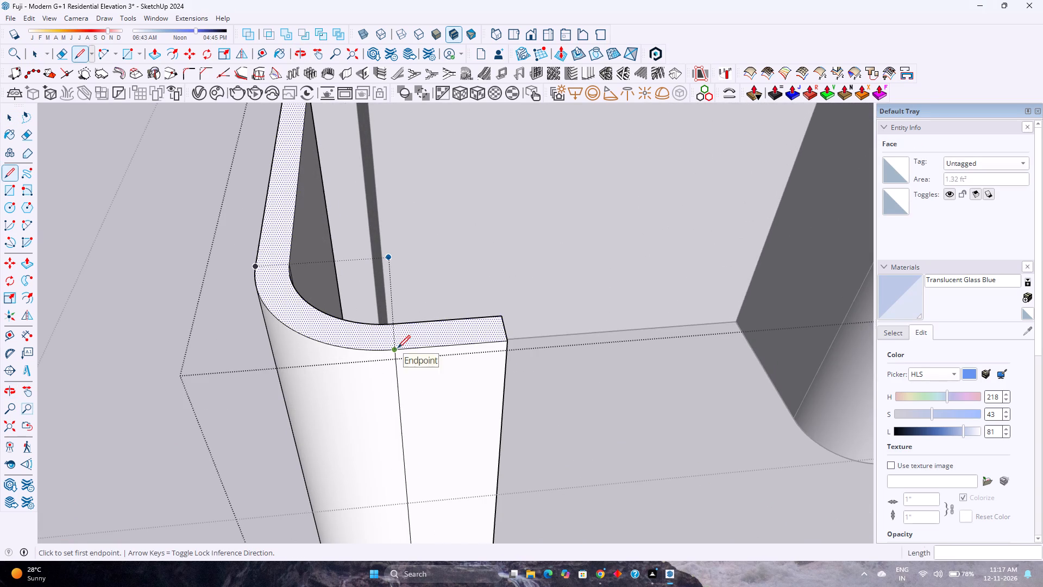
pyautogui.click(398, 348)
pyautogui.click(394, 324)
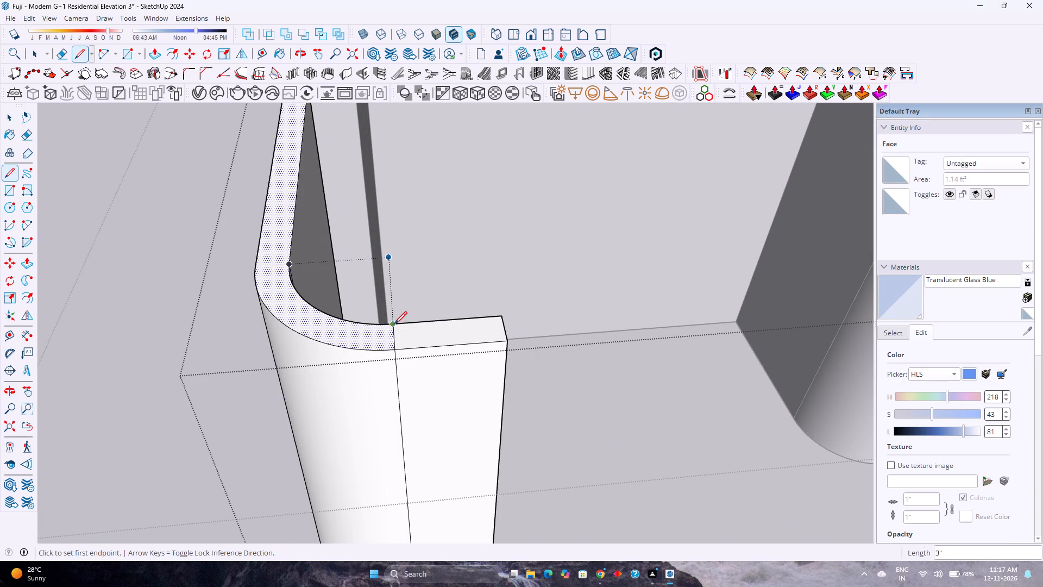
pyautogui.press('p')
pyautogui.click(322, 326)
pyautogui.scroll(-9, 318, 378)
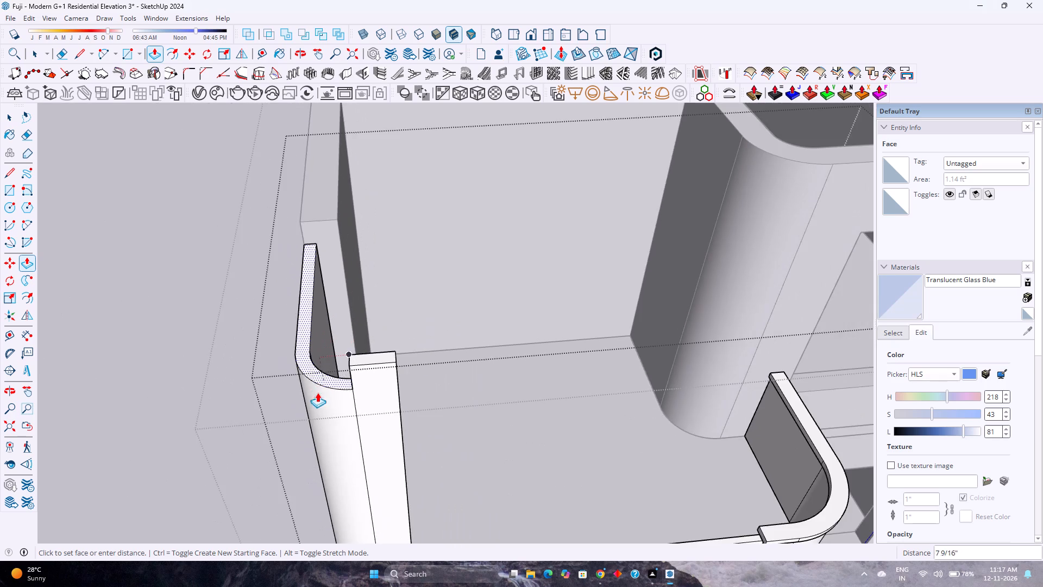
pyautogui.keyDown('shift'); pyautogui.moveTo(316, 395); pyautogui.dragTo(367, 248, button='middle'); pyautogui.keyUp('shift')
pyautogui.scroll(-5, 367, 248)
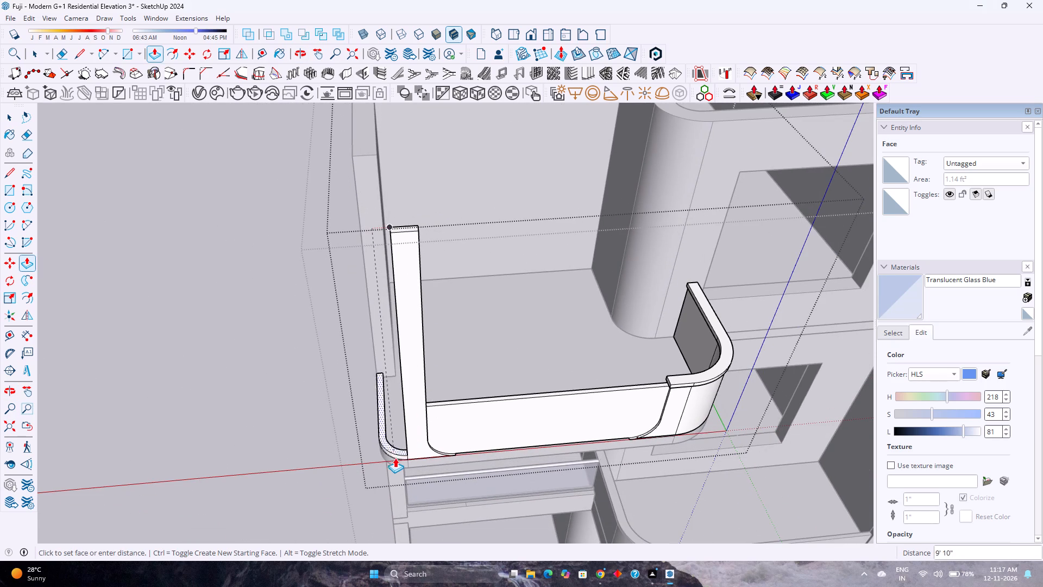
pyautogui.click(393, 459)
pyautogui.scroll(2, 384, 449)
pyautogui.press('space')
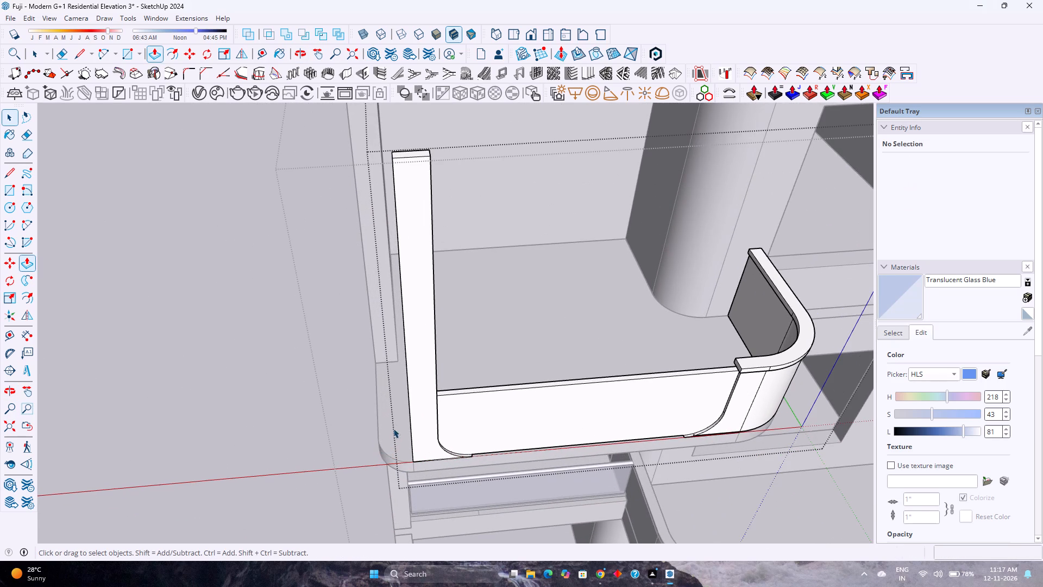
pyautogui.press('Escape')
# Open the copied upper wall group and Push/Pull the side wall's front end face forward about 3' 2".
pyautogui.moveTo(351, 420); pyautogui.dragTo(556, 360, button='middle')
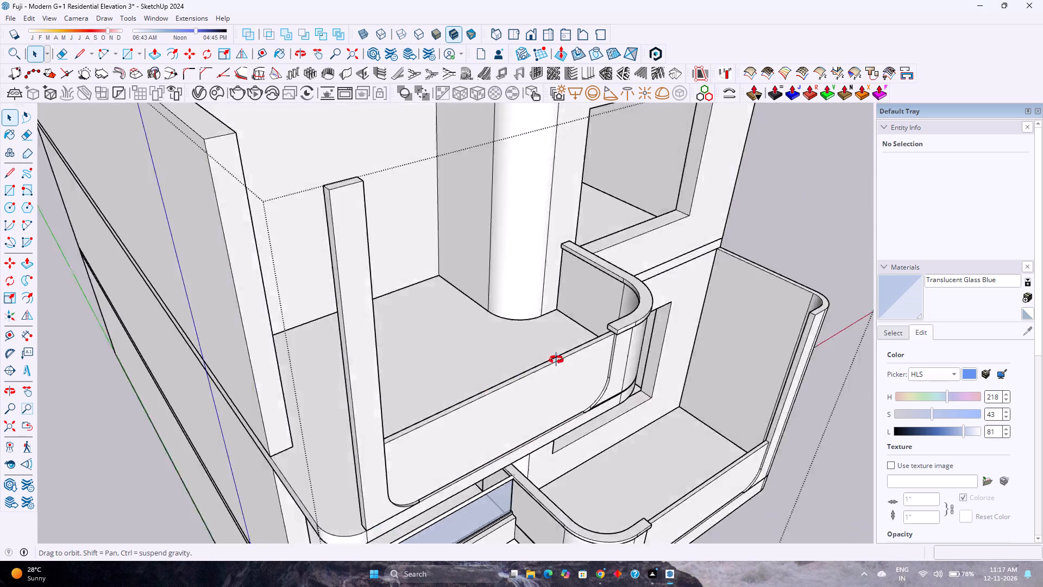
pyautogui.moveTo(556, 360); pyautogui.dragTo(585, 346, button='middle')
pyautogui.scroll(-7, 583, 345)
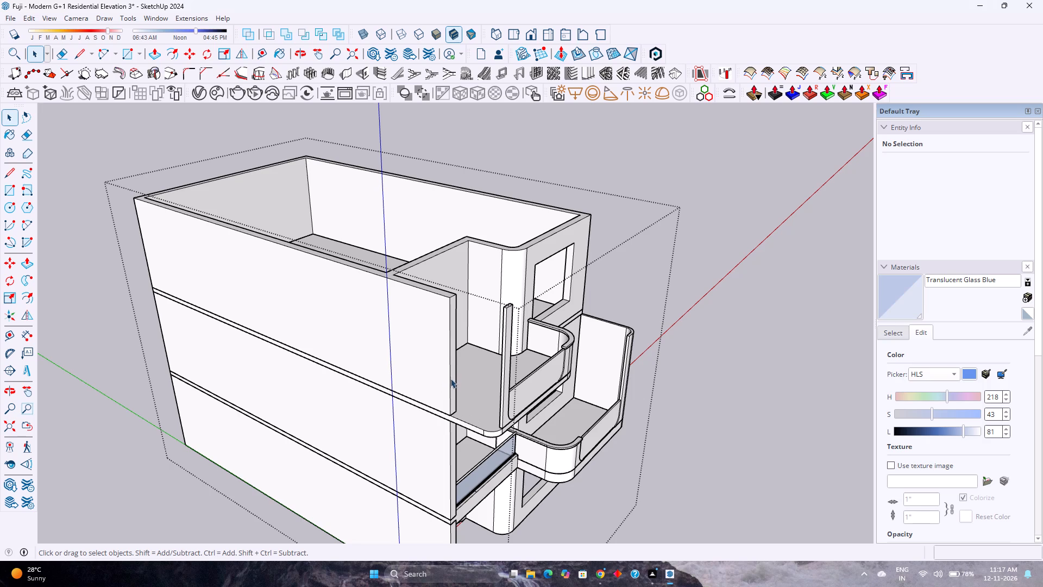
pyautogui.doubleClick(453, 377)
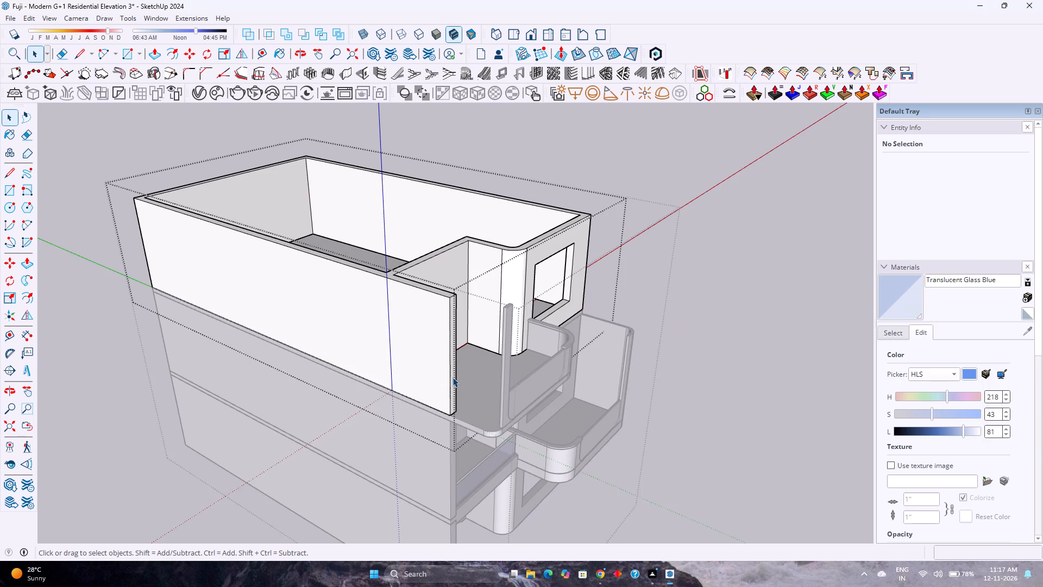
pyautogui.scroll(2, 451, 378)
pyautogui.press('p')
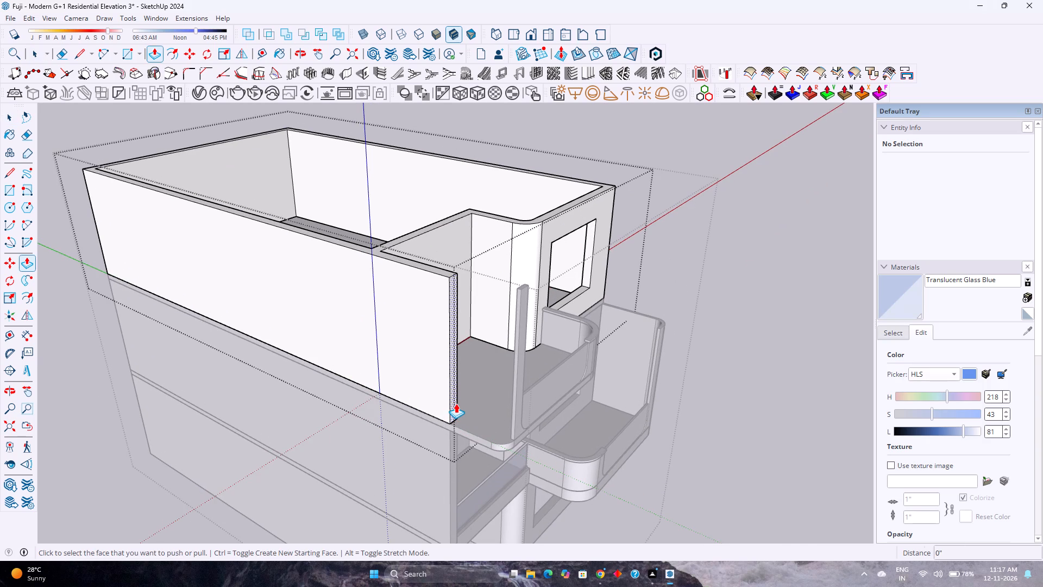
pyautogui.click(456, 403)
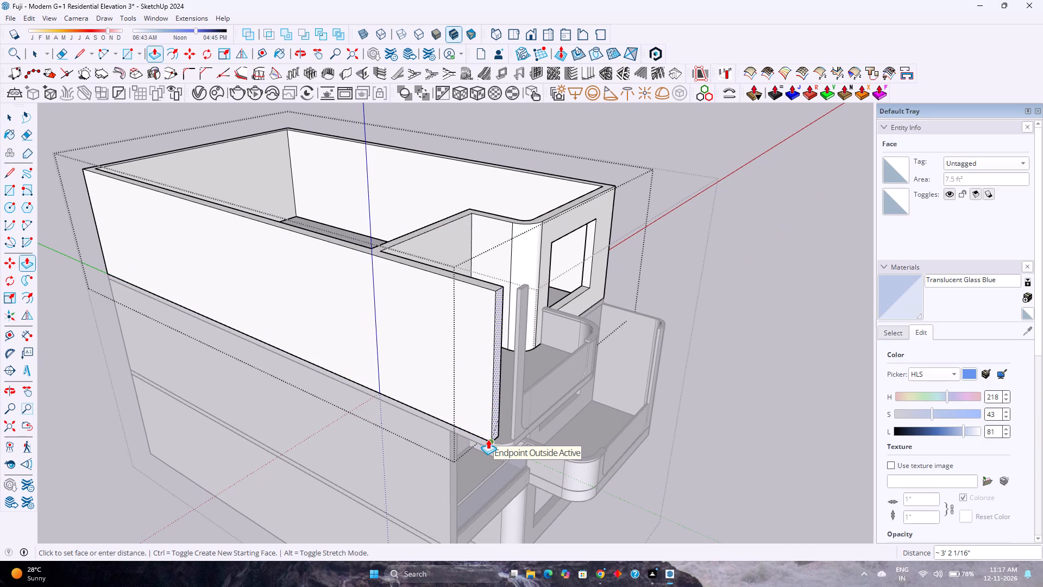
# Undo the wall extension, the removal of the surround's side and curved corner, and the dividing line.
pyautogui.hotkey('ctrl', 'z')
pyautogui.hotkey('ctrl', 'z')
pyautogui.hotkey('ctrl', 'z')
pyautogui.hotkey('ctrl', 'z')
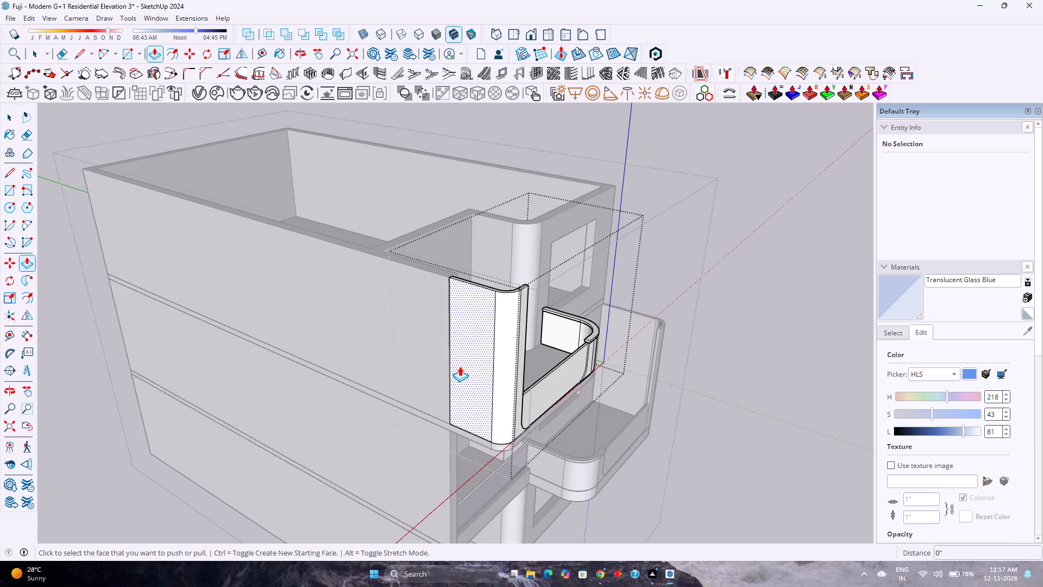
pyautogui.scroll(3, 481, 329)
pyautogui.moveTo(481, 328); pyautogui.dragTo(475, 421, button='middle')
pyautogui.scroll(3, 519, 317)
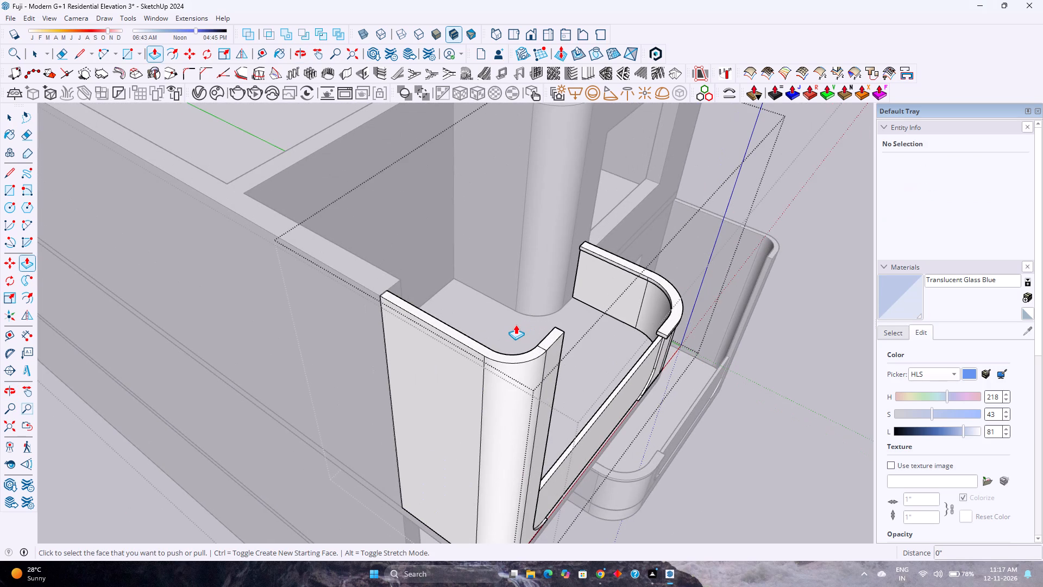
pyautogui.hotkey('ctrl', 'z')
# Draw a 3" line across the surround's top where the straight side meets the curve, Push/Pull the straight part down 10' to remove it, and leave the group.
pyautogui.press('l')
pyautogui.scroll(1, 495, 352)
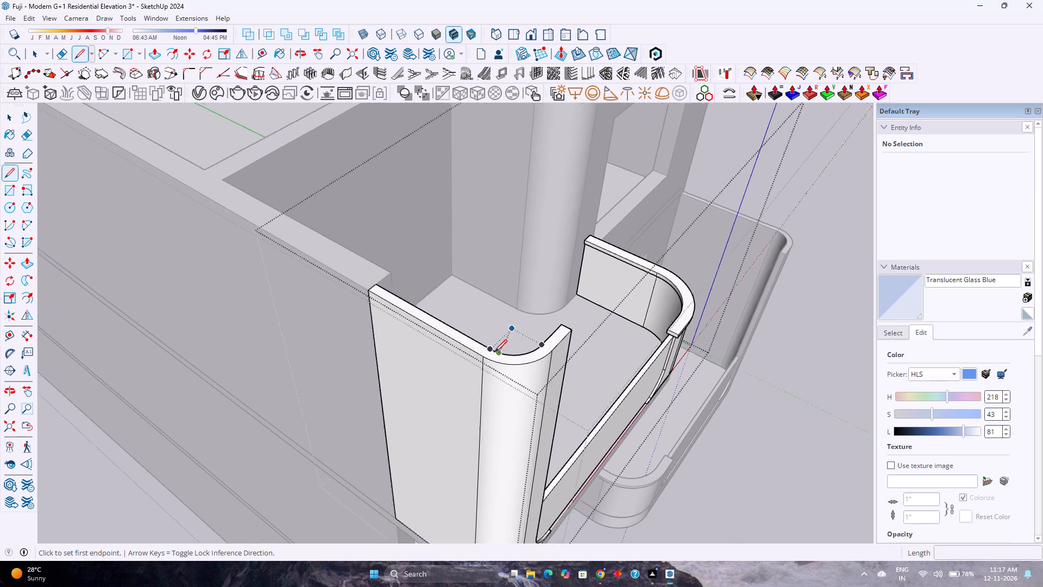
pyautogui.scroll(10, 494, 352)
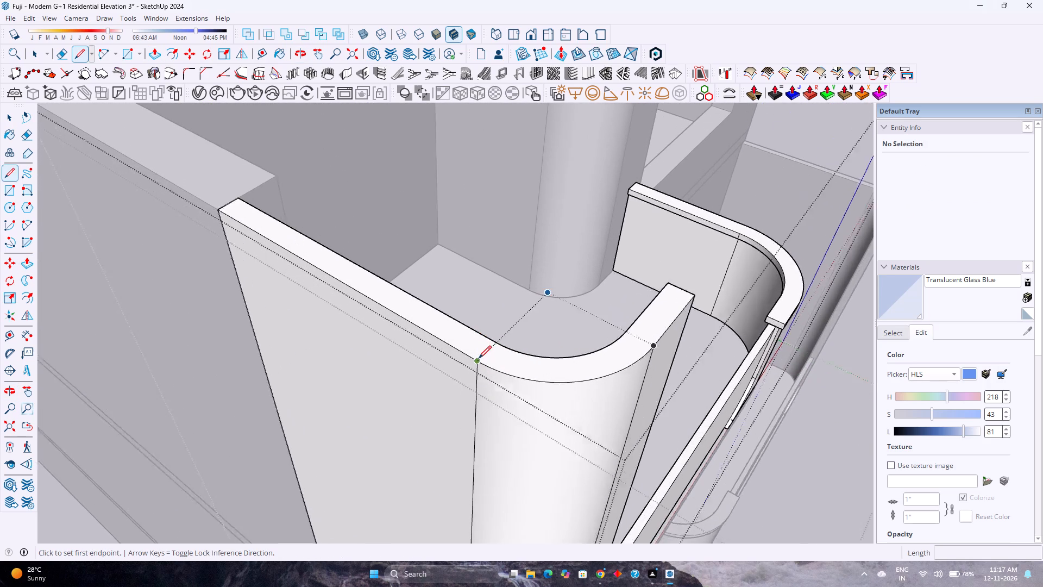
pyautogui.scroll(6, 479, 358)
pyautogui.click(477, 361)
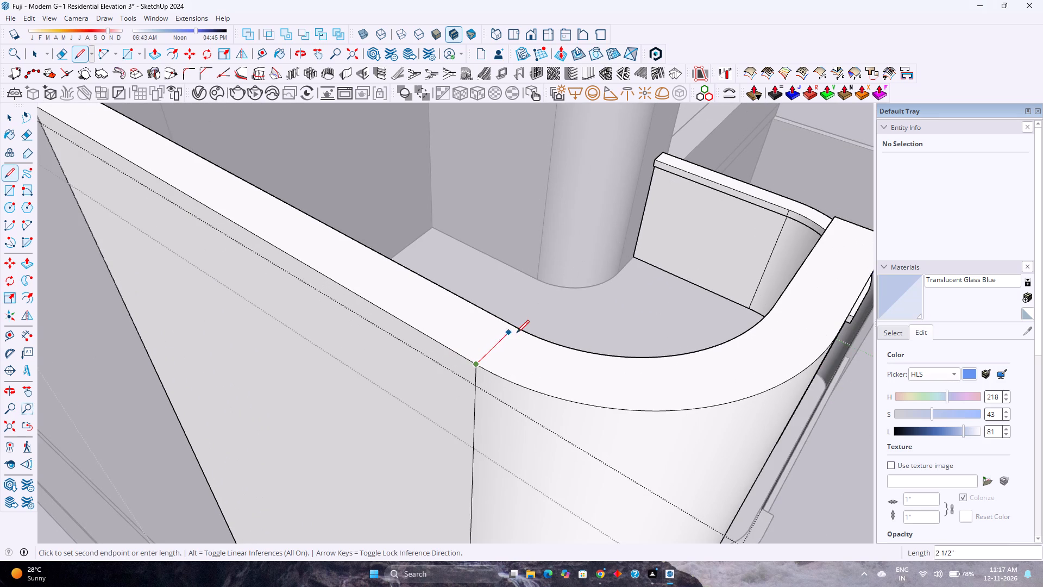
pyautogui.click(514, 325)
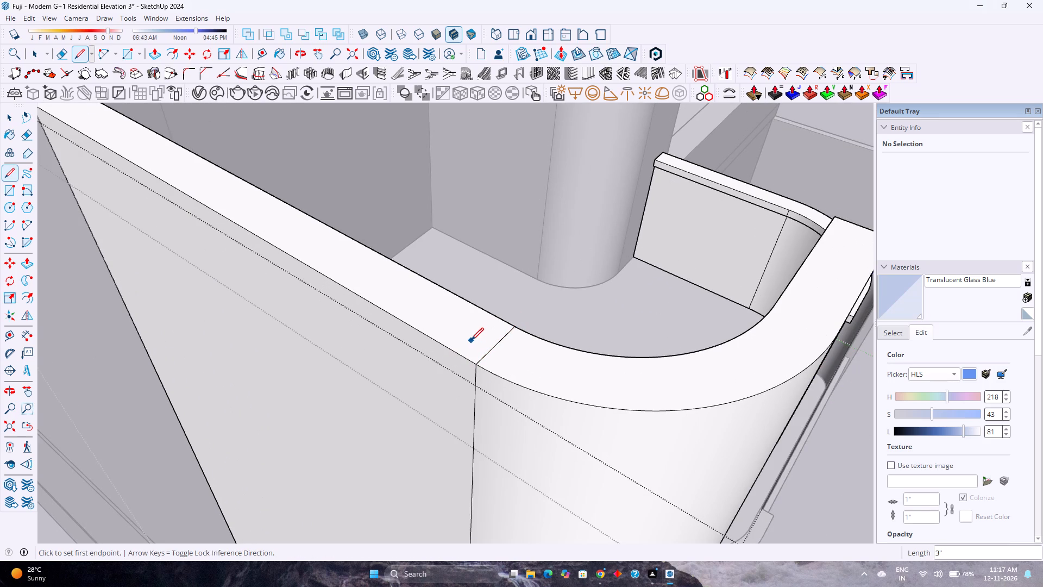
pyautogui.press('p')
pyautogui.click(397, 300)
pyautogui.scroll(-8, 389, 367)
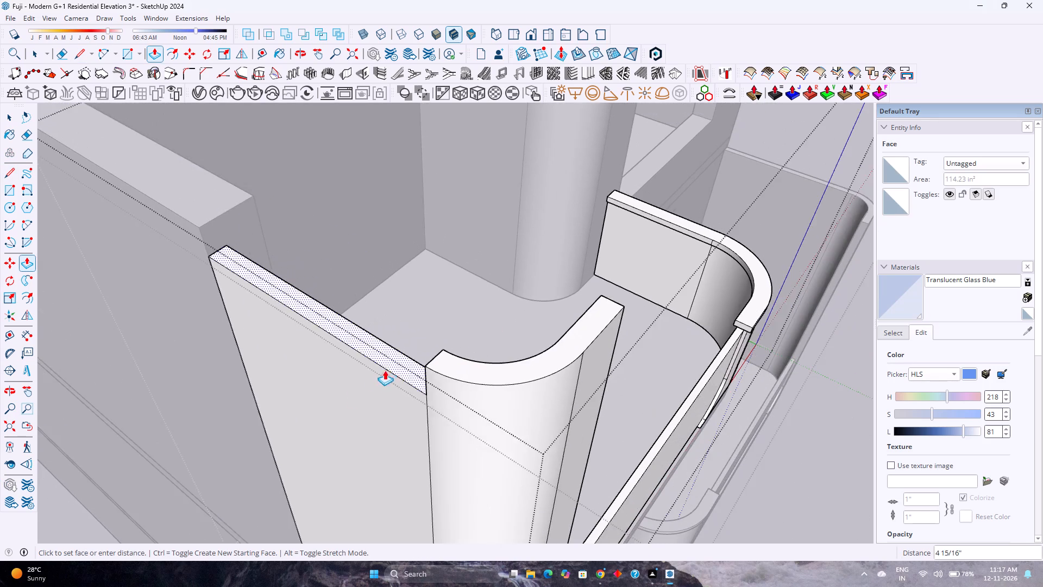
pyautogui.keyDown('shift'); pyautogui.moveTo(355, 389); pyautogui.dragTo(493, 255, button='middle'); pyautogui.keyUp('shift')
pyautogui.scroll(-9, 492, 254)
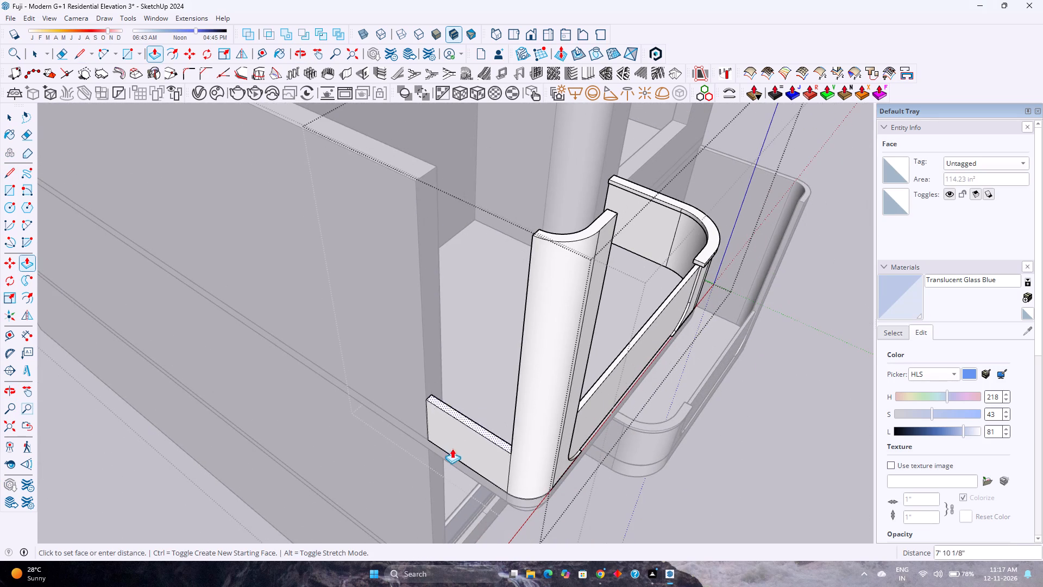
pyautogui.click(443, 452)
pyautogui.scroll(-3, 445, 445)
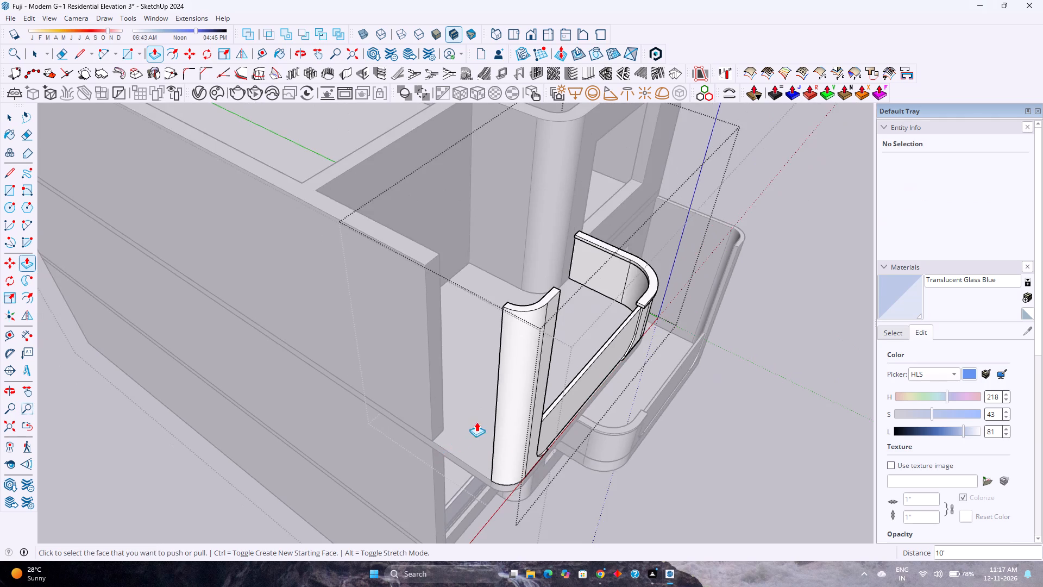
pyautogui.moveTo(470, 419); pyautogui.dragTo(365, 378, button='middle')
pyautogui.middleClick(365, 378)
pyautogui.scroll(-1, 365, 377)
pyautogui.scroll(4, 399, 351)
pyautogui.keyDown('shift'); pyautogui.moveTo(409, 353); pyautogui.dragTo(475, 438, button='middle'); pyautogui.keyUp('shift')
pyautogui.press('space')
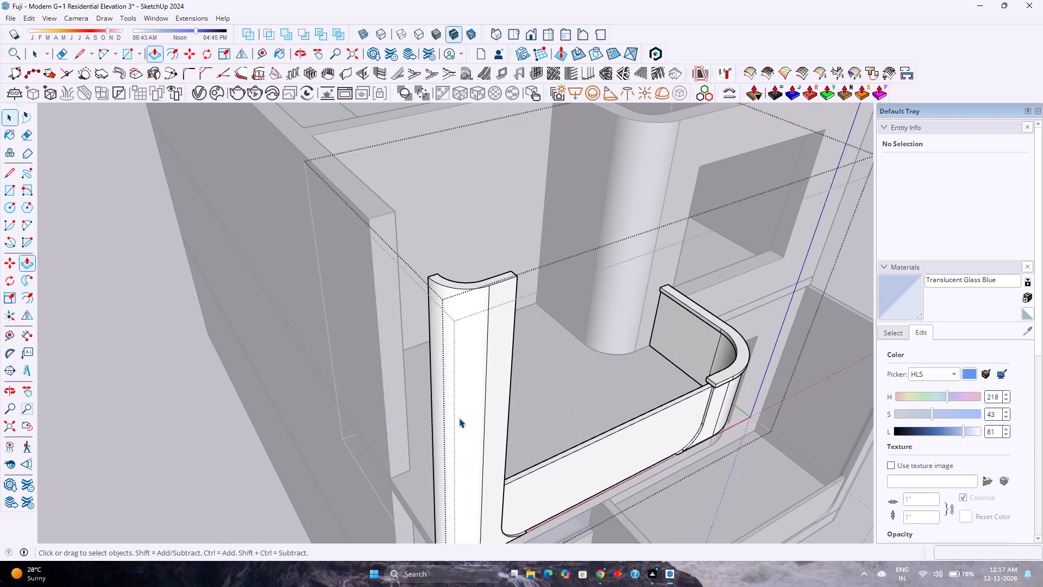
pyautogui.press('Escape')
# Open the copied upper wall group, Push/Pull the side wall's front end face about 3' 2" to meet the surround's curved corner, and leave the group.
pyautogui.doubleClick(397, 390)
pyautogui.scroll(2, 394, 393)
pyautogui.moveTo(394, 393); pyautogui.dragTo(417, 408, button='middle')
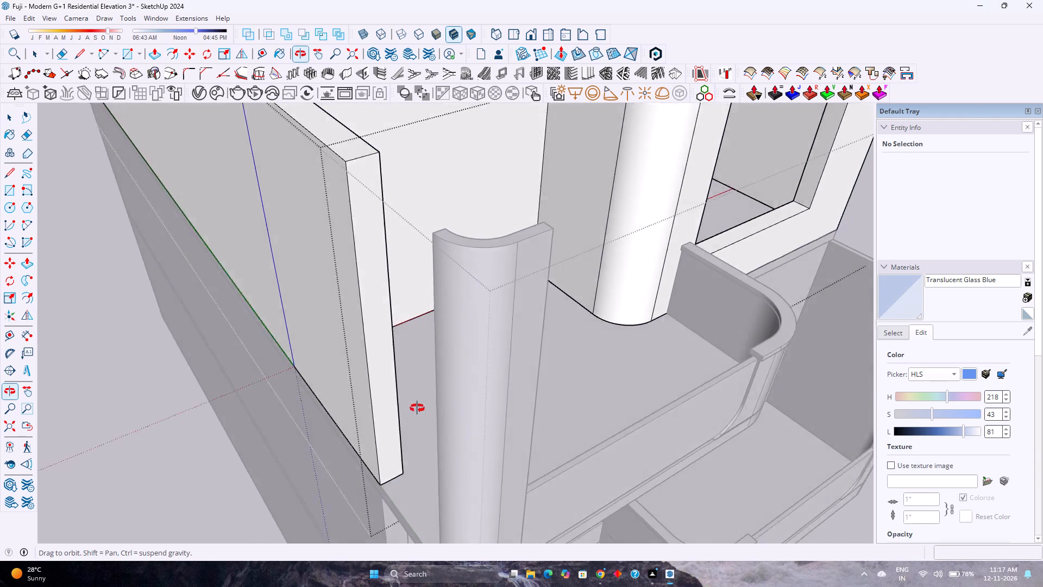
pyautogui.moveTo(417, 408); pyautogui.dragTo(455, 430, button='middle')
pyautogui.press('p')
pyautogui.click(360, 394)
pyautogui.scroll(-3, 388, 399)
pyautogui.moveTo(388, 398); pyautogui.dragTo(423, 429, button='middle')
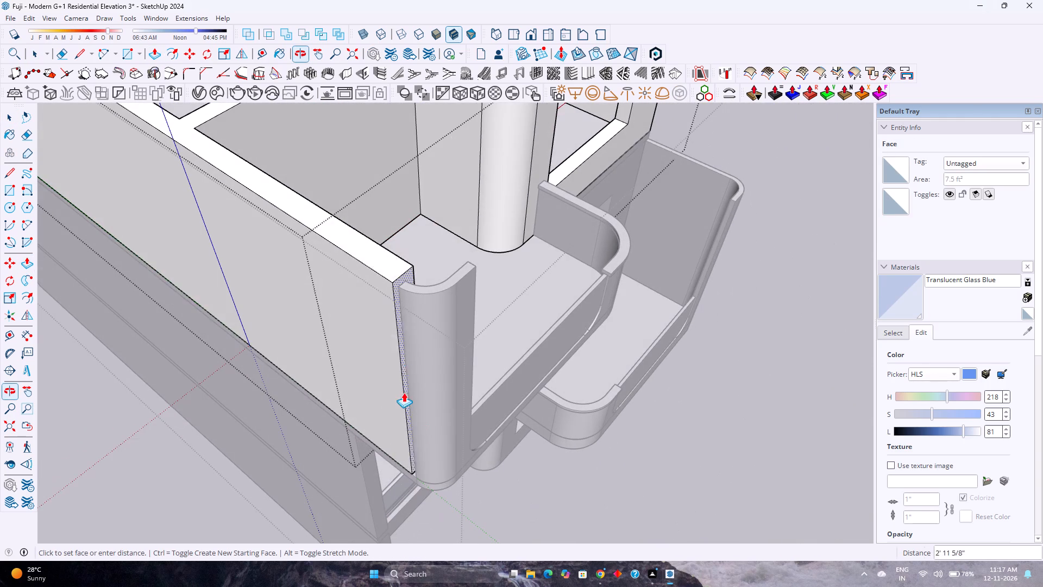
pyautogui.click(397, 288)
pyautogui.moveTo(423, 346); pyautogui.dragTo(118, 358, button='middle')
pyautogui.scroll(-4, 252, 360)
pyautogui.moveTo(345, 386); pyautogui.dragTo(240, 468, button='middle')
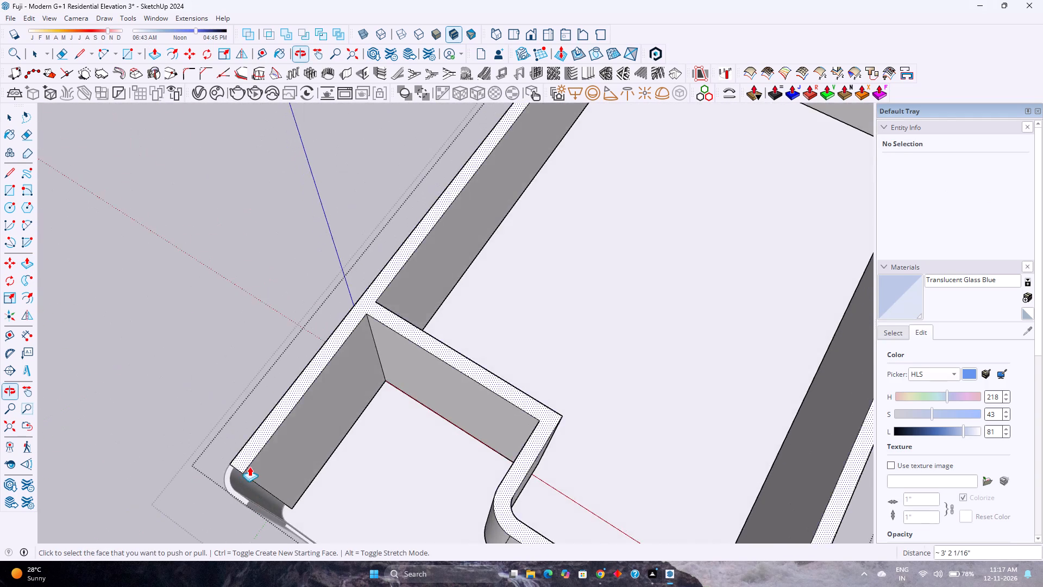
pyautogui.scroll(4, 249, 466)
pyautogui.keyDown('shift'); pyautogui.moveTo(250, 470); pyautogui.dragTo(362, 358, button='middle'); pyautogui.keyUp('shift')
pyautogui.scroll(1, 382, 404)
pyautogui.moveTo(382, 405); pyautogui.dragTo(278, 424, button='middle')
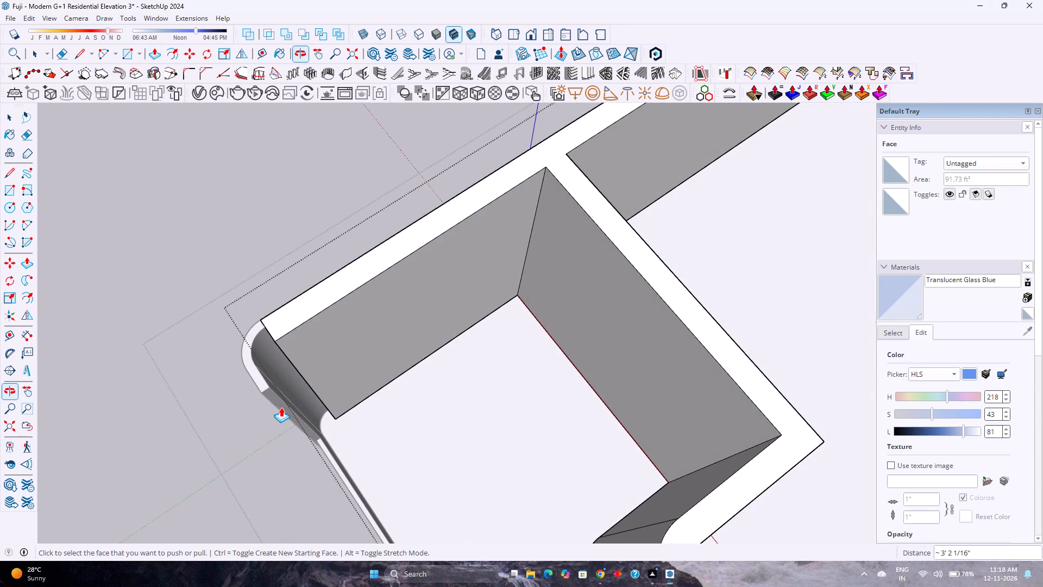
pyautogui.scroll(1, 284, 407)
pyautogui.press('space')
pyautogui.press('Escape')
# Open the curved surround group and offset the corner's 1' outer arc 9" inward on its top.
pyautogui.scroll(3, 251, 335)
pyautogui.click(251, 335)
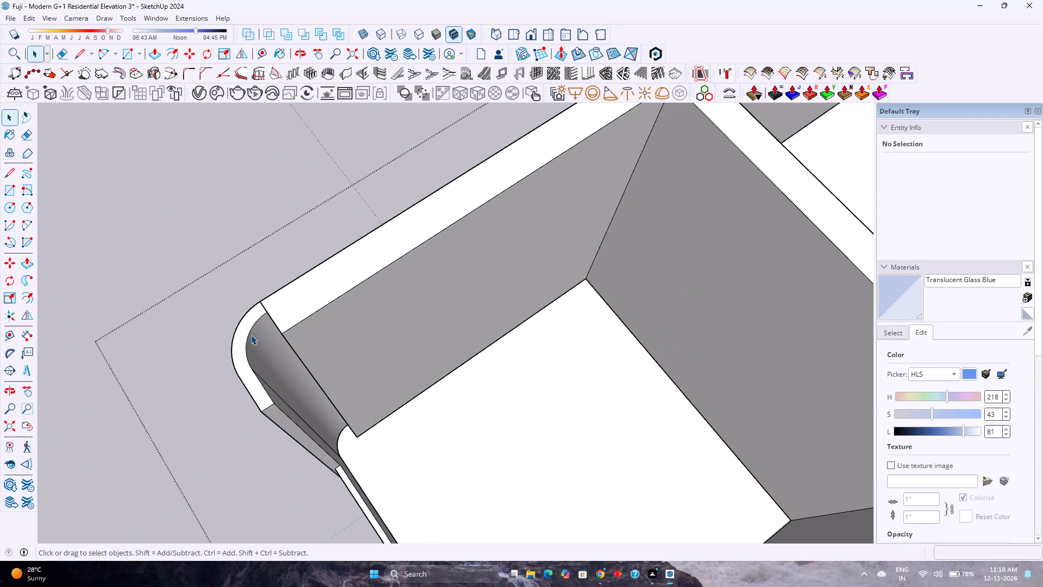
pyautogui.click(251, 335)
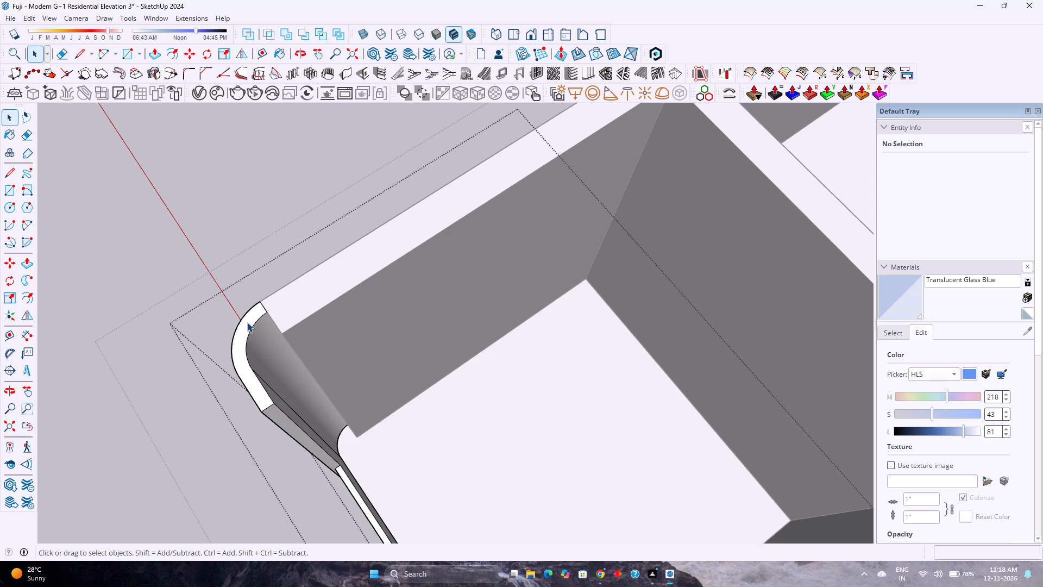
pyautogui.click(245, 315)
pyautogui.scroll(2, 243, 399)
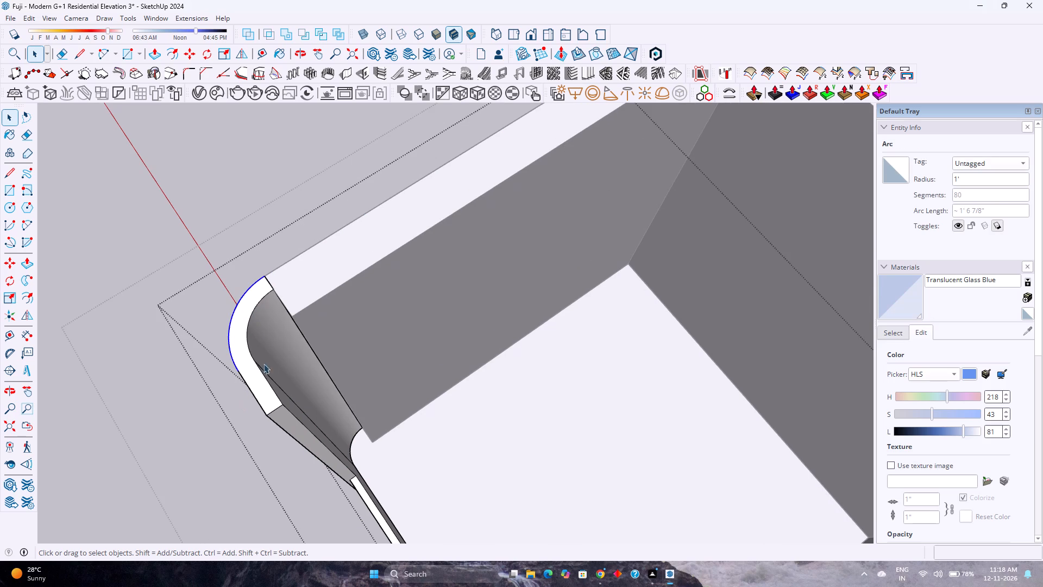
pyautogui.click(257, 308)
pyautogui.moveTo(247, 314); pyautogui.dragTo(291, 339, button='middle')
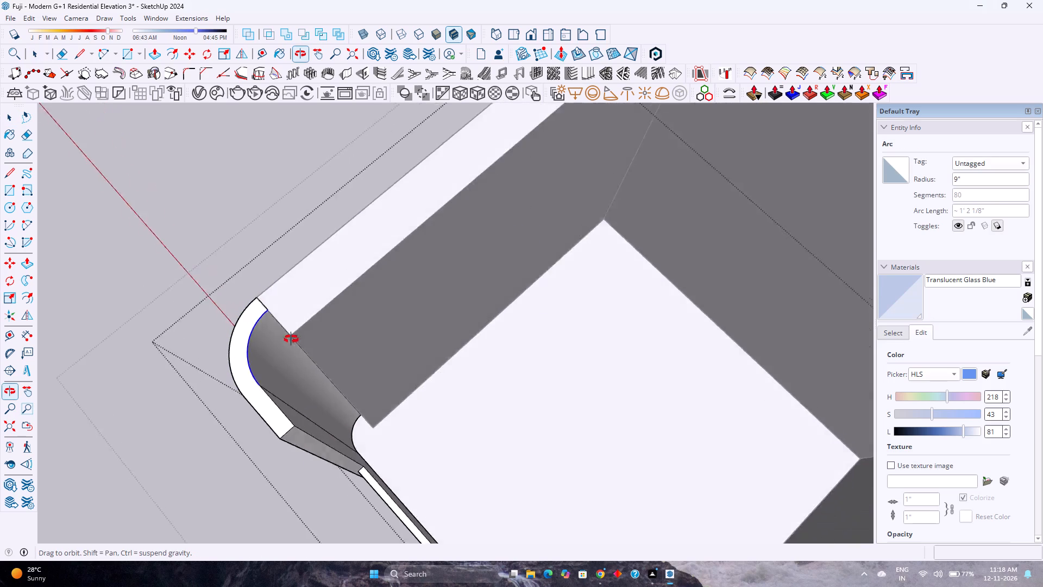
pyautogui.moveTo(291, 339); pyautogui.dragTo(380, 345, button='middle')
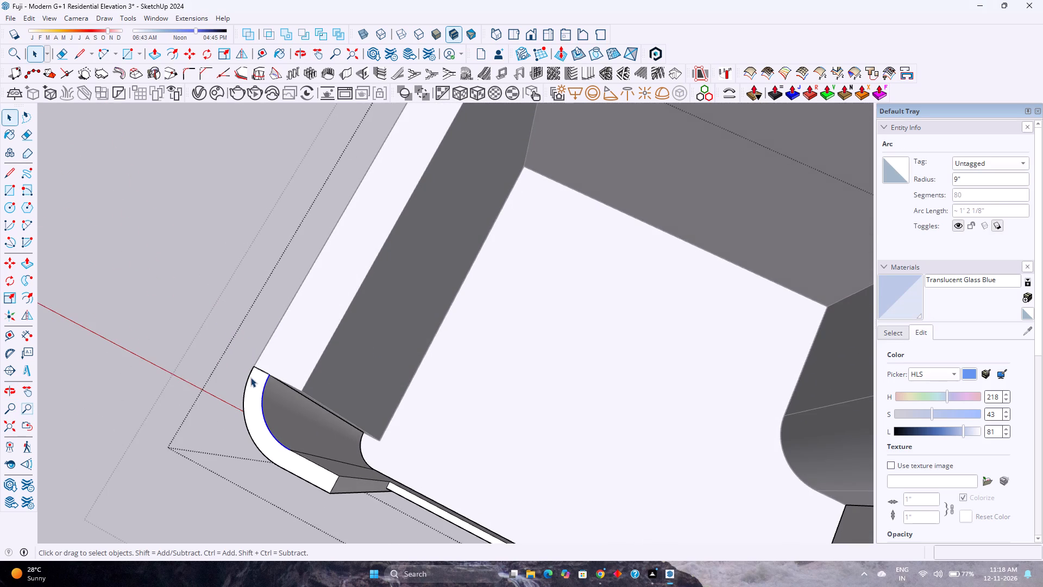
pyautogui.click(248, 376)
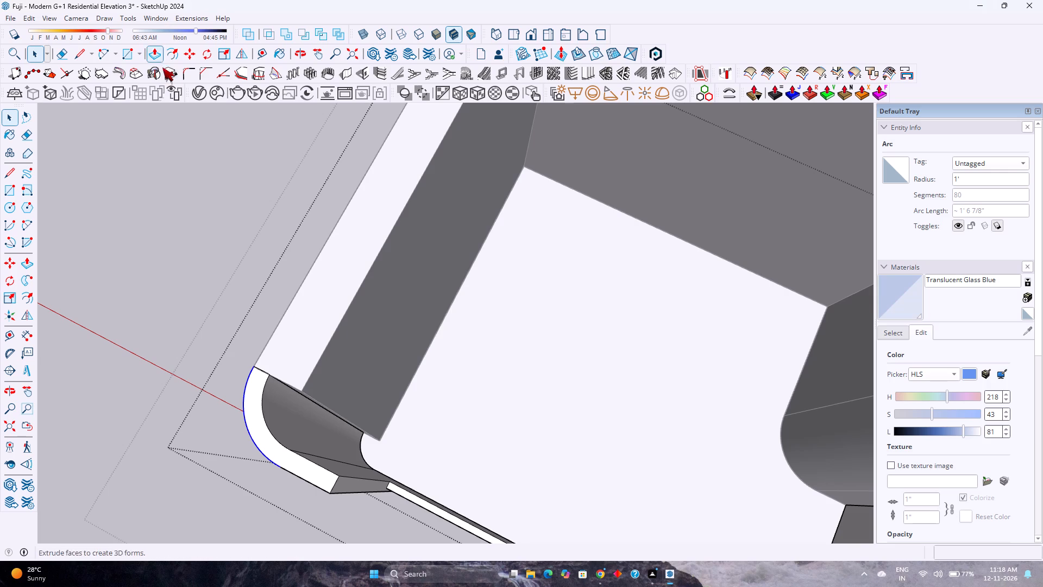
pyautogui.click(166, 49)
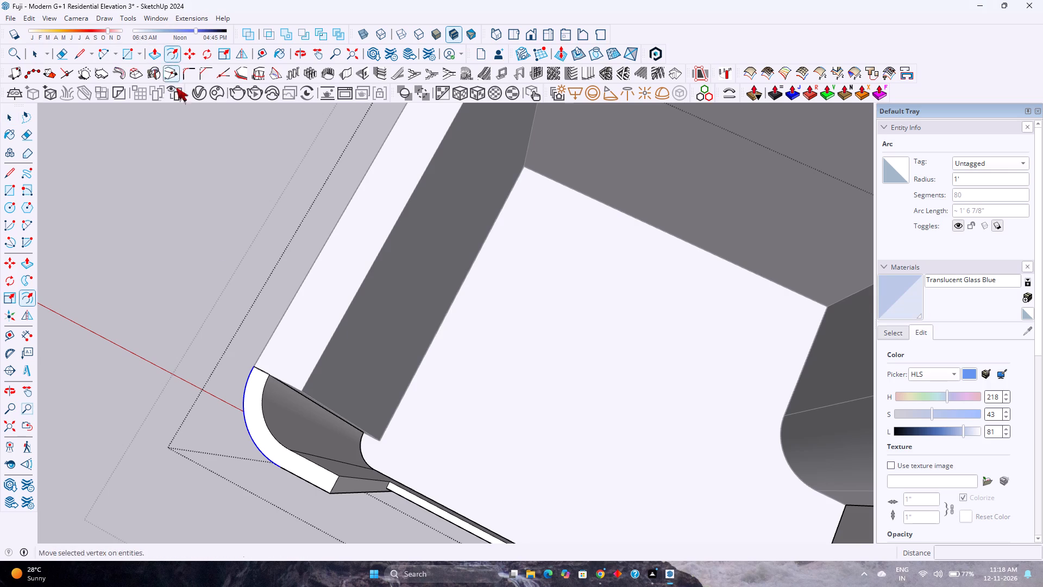
pyautogui.click(250, 384)
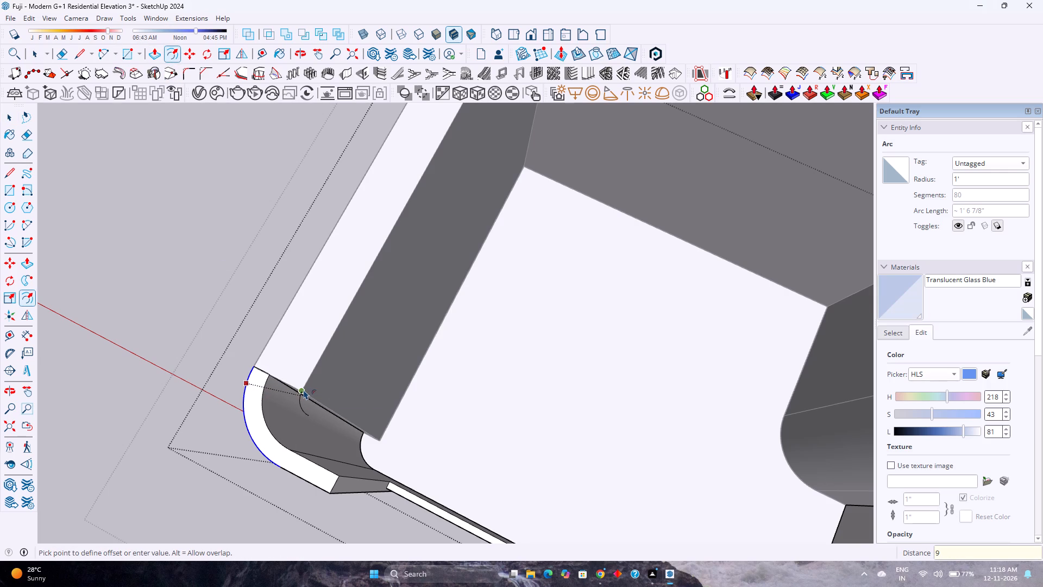
pyautogui.press('9')
pyautogui.press('Return')
pyautogui.scroll(3, 310, 408)
# Draw a line of about 6" from the offset arc's front end to the front end of the surround's inner curve.
pyautogui.moveTo(313, 410); pyautogui.dragTo(303, 433, button='middle')
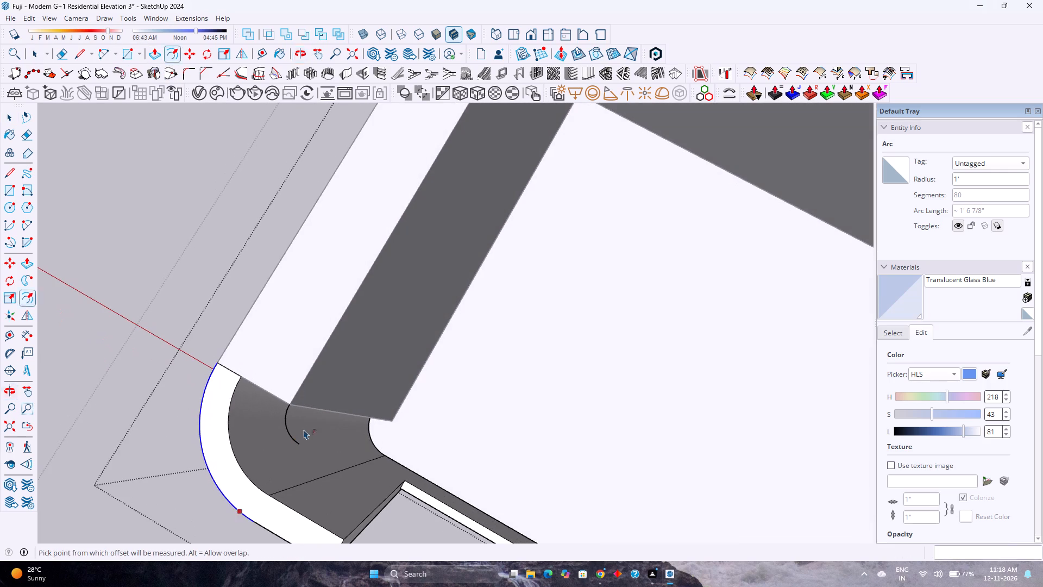
pyautogui.press('l')
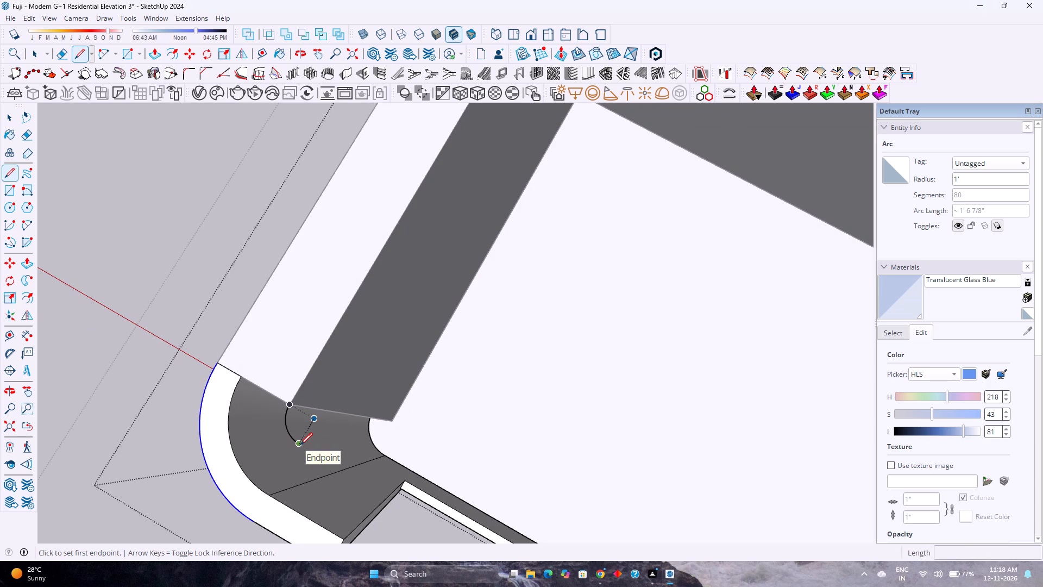
pyautogui.click(300, 445)
pyautogui.click(267, 494)
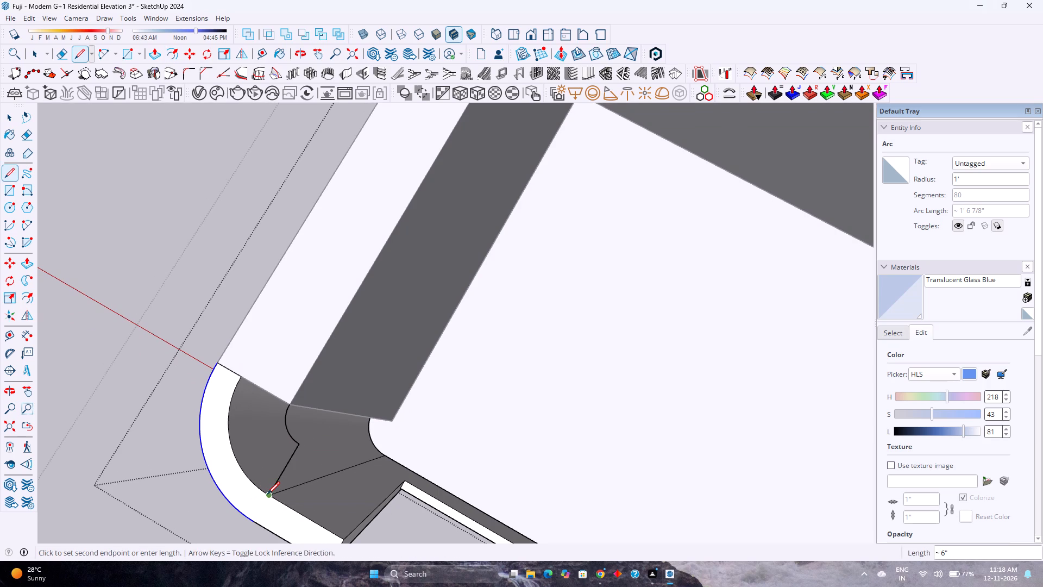
pyautogui.press('Escape')
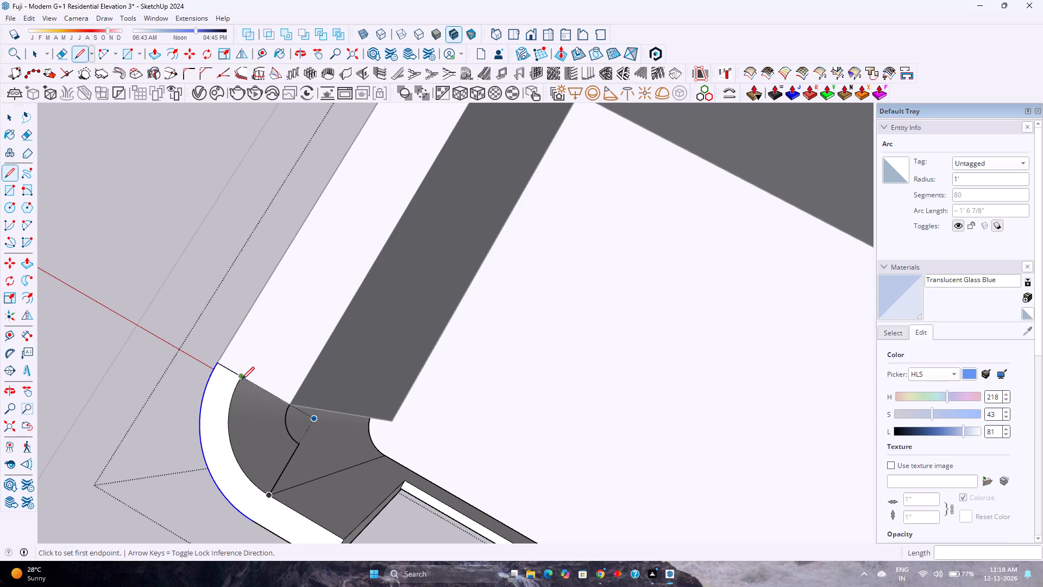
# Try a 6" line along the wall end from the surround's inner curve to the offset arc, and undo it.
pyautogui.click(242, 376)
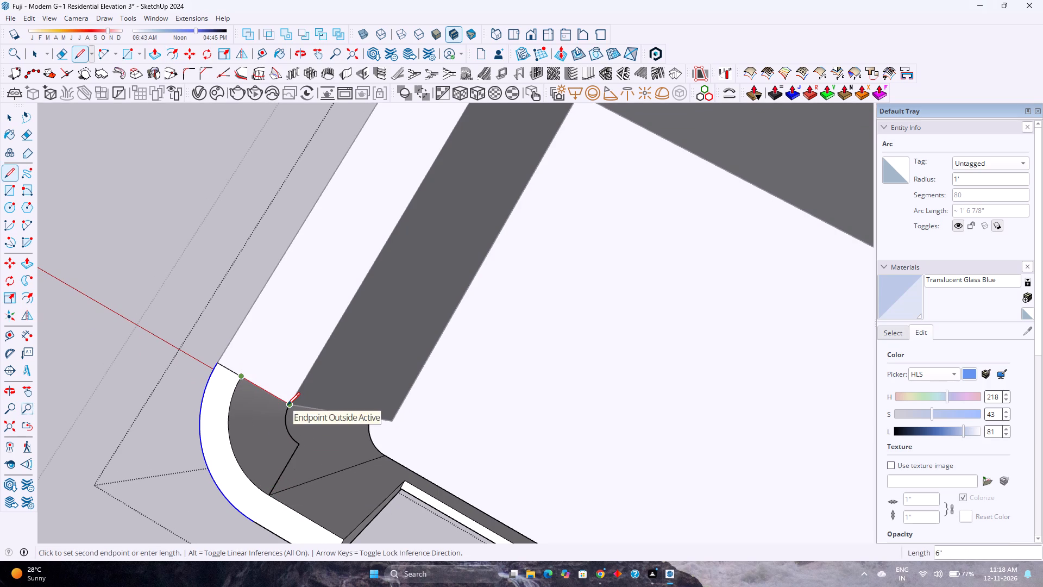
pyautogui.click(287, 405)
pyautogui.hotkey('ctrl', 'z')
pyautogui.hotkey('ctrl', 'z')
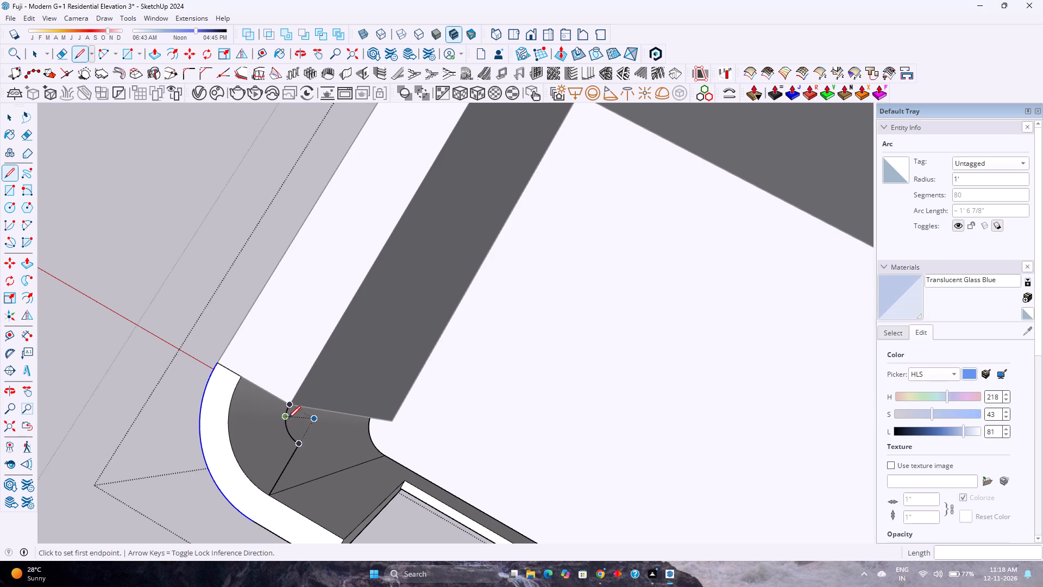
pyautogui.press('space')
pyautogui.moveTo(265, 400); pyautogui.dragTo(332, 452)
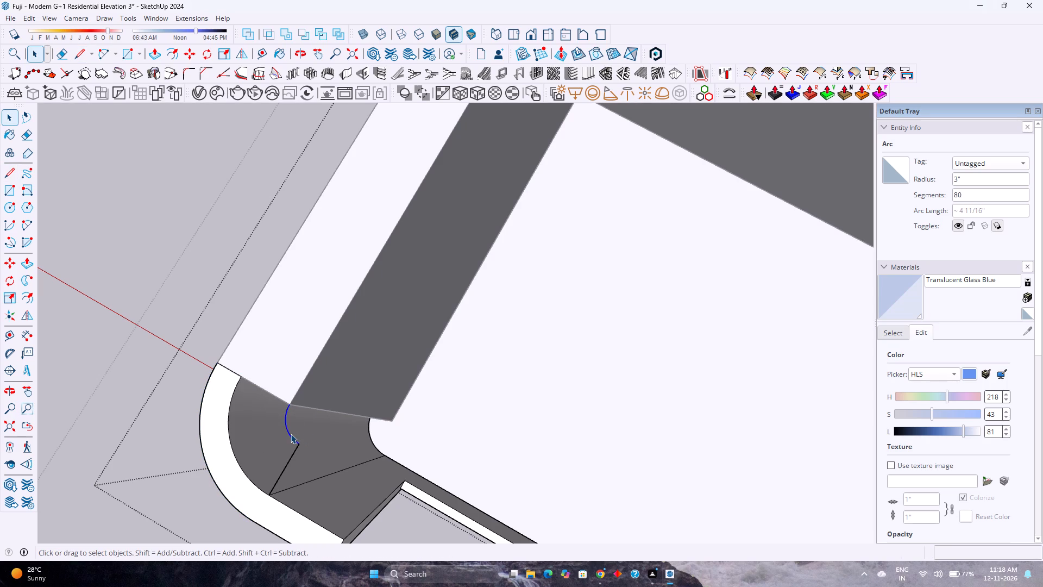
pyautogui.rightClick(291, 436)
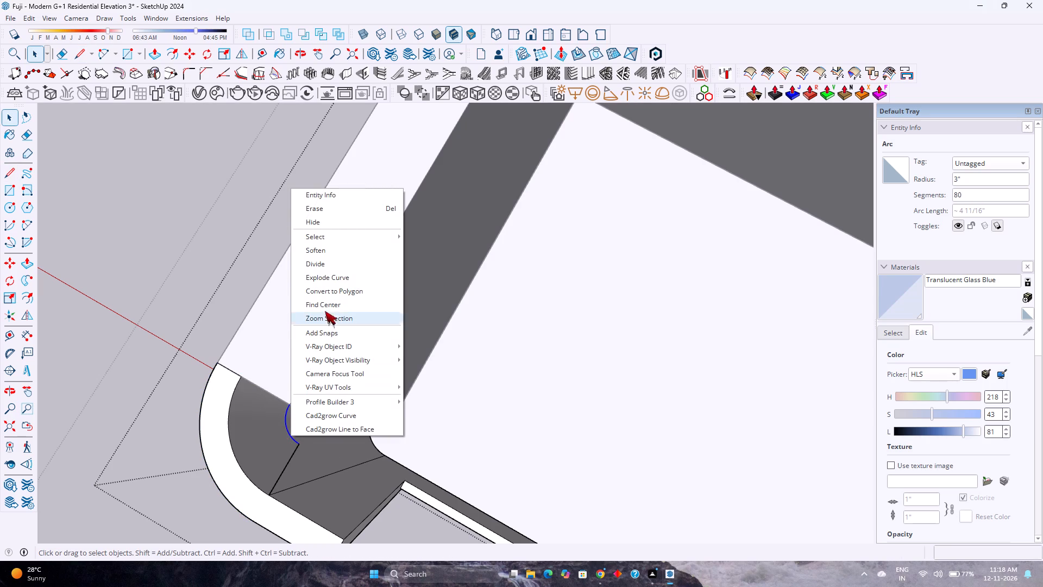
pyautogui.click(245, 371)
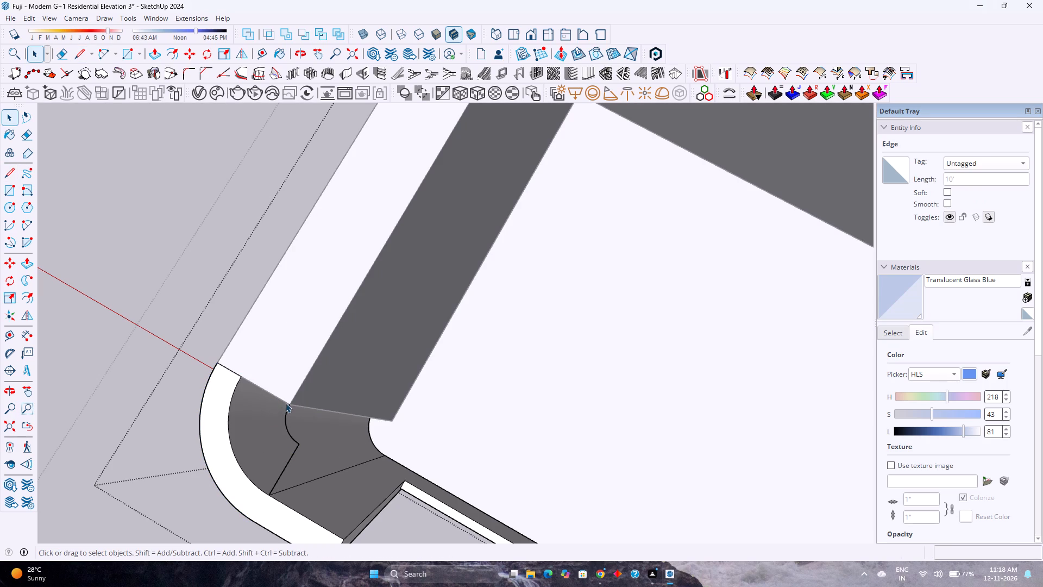
# Draw a 6" line along the wall end from the offset arc's end to the end of the surround's inner curve.
pyautogui.press('l')
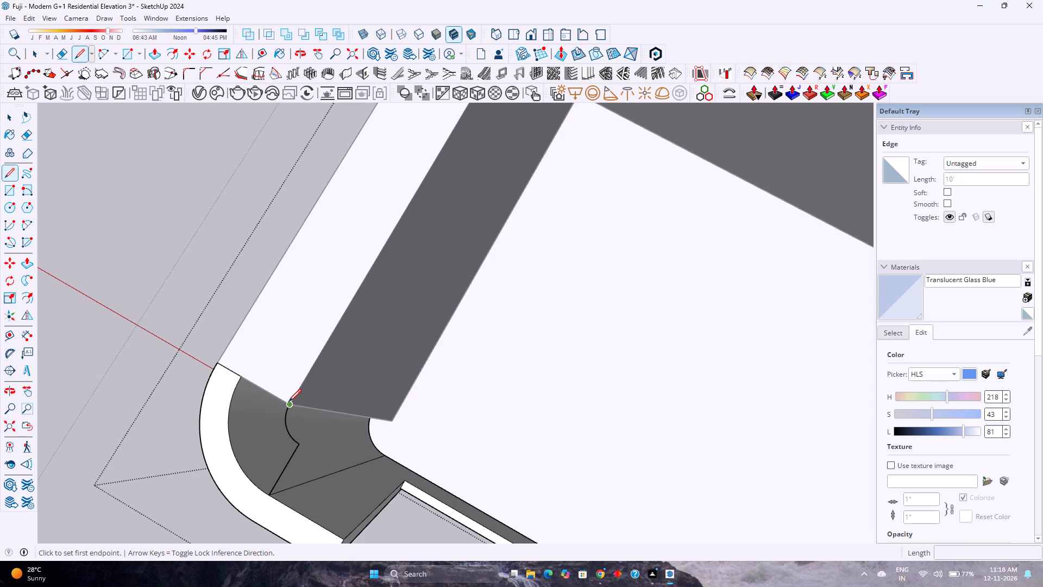
pyautogui.click(288, 402)
pyautogui.click(242, 376)
pyautogui.scroll(2, 271, 442)
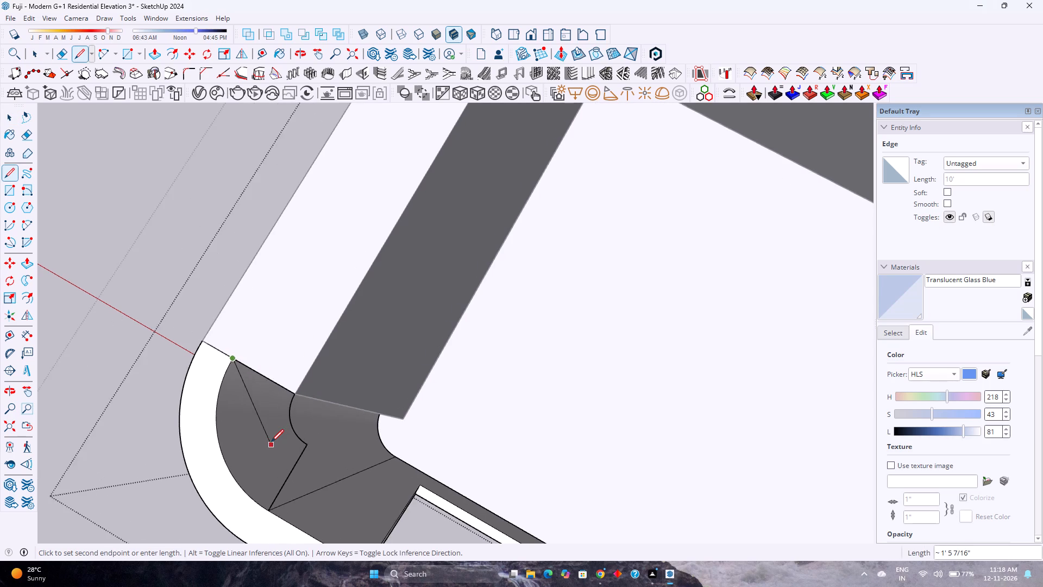
pyautogui.scroll(2, 271, 442)
pyautogui.press('Escape')
# Draw a tiny line closing the gap between the front connecting line and the surround's inner curve, completing the corner infill face.
pyautogui.moveTo(279, 463); pyautogui.dragTo(197, 460, button='middle')
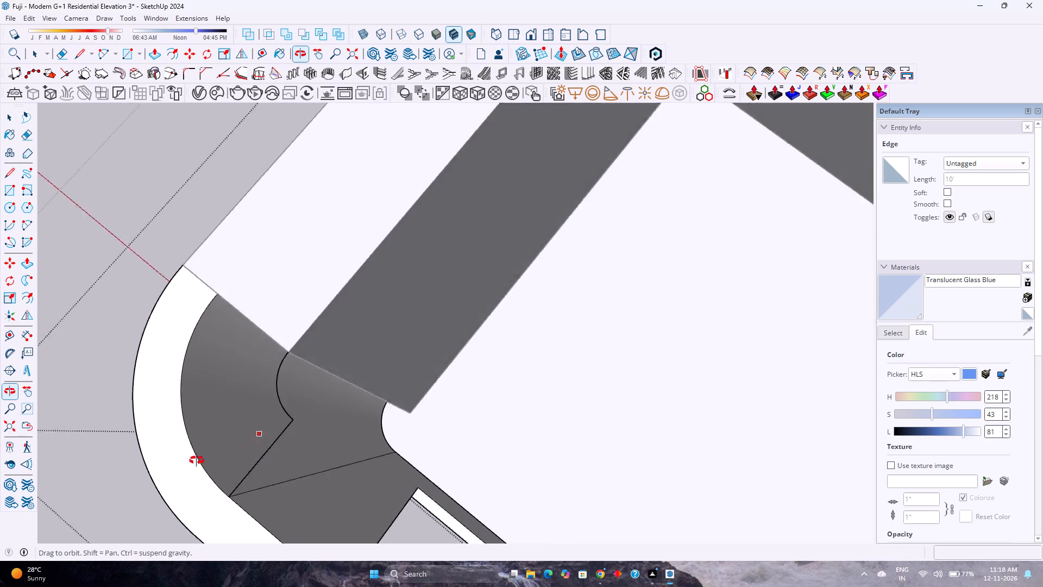
pyautogui.moveTo(197, 460); pyautogui.dragTo(153, 330, button='middle')
pyautogui.scroll(1, 117, 310)
pyautogui.scroll(4, 201, 272)
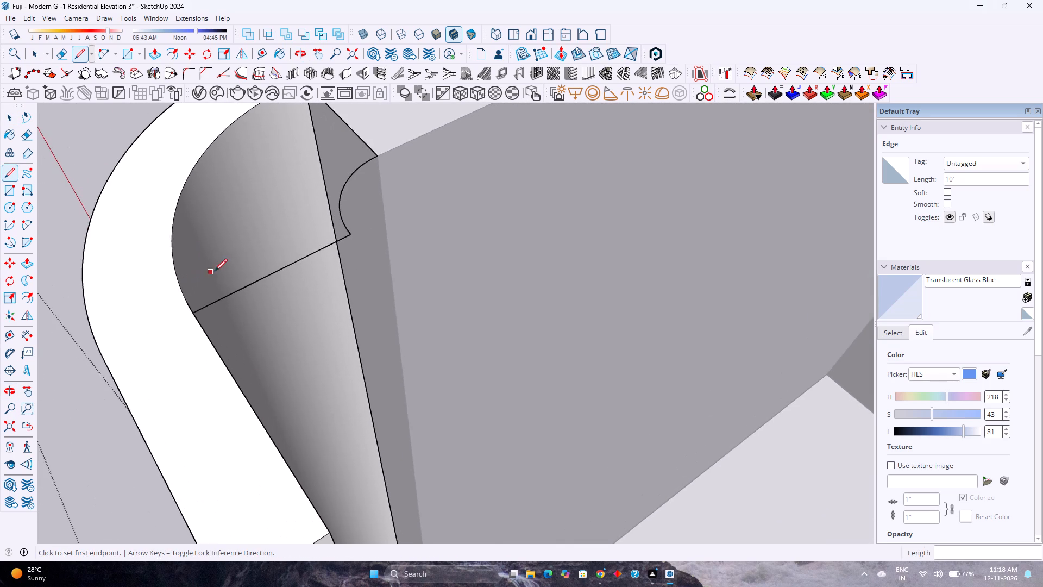
pyautogui.keyDown('shift'); pyautogui.moveTo(217, 271); pyautogui.dragTo(230, 306, button='middle'); pyautogui.keyUp('shift')
pyautogui.scroll(7, 231, 319)
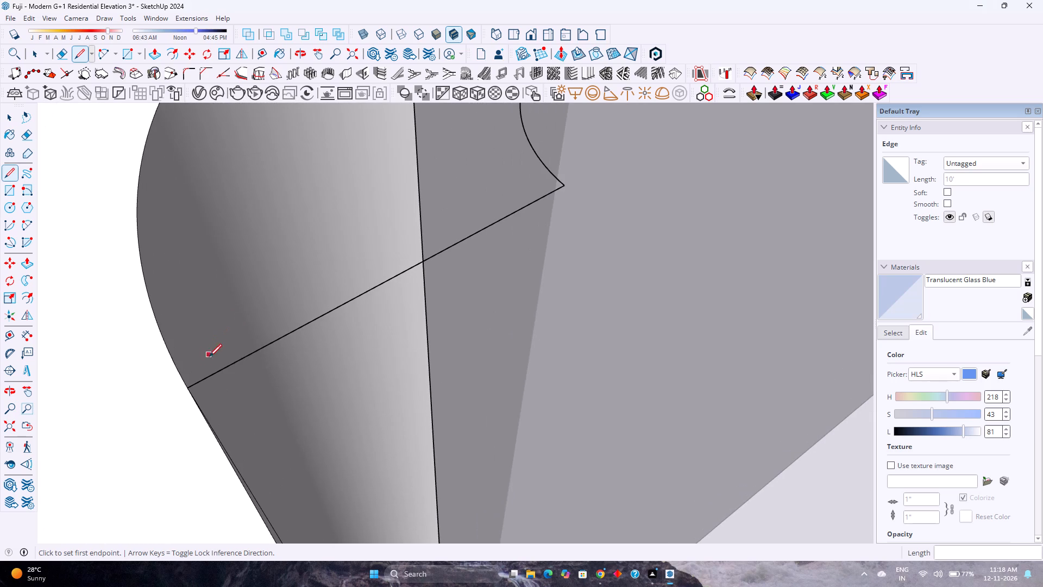
pyautogui.scroll(3, 191, 384)
pyautogui.moveTo(193, 385); pyautogui.dragTo(1, 301, button='middle')
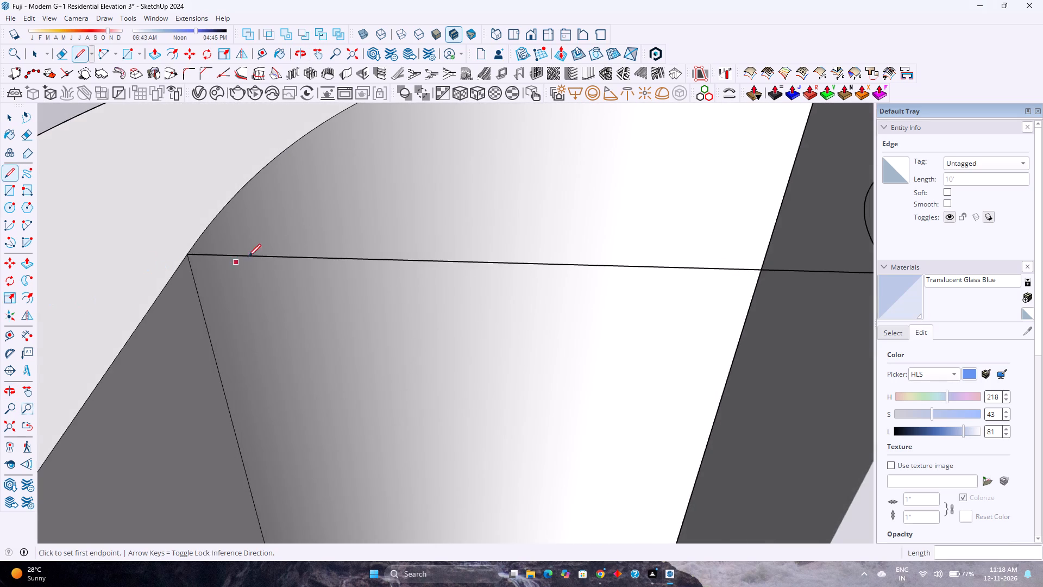
pyautogui.scroll(3, 248, 255)
pyautogui.scroll(16, 198, 247)
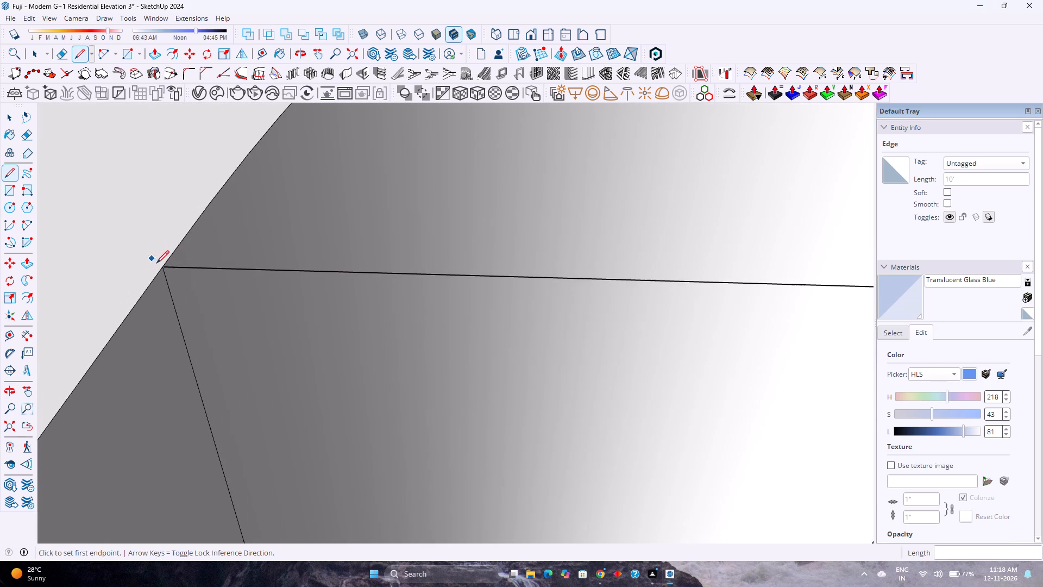
pyautogui.scroll(4, 160, 266)
pyautogui.scroll(19, 160, 266)
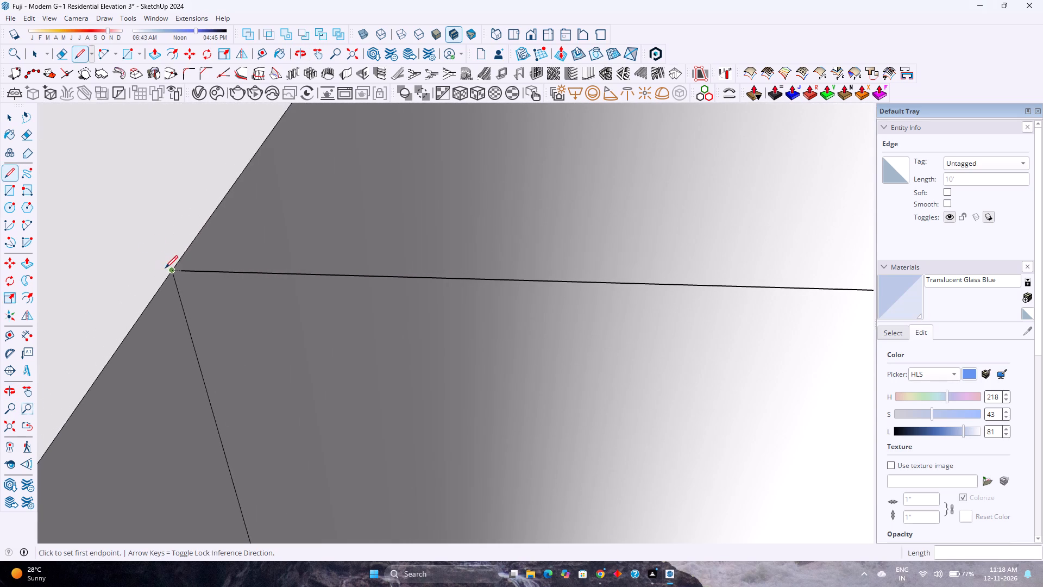
pyautogui.click(168, 271)
pyautogui.click(179, 272)
# Select the front connecting line and the tiny gap segment, and weld them into one curve.
pyautogui.scroll(-11, 186, 274)
pyautogui.press('space')
pyautogui.click(191, 276)
pyautogui.scroll(4, 191, 274)
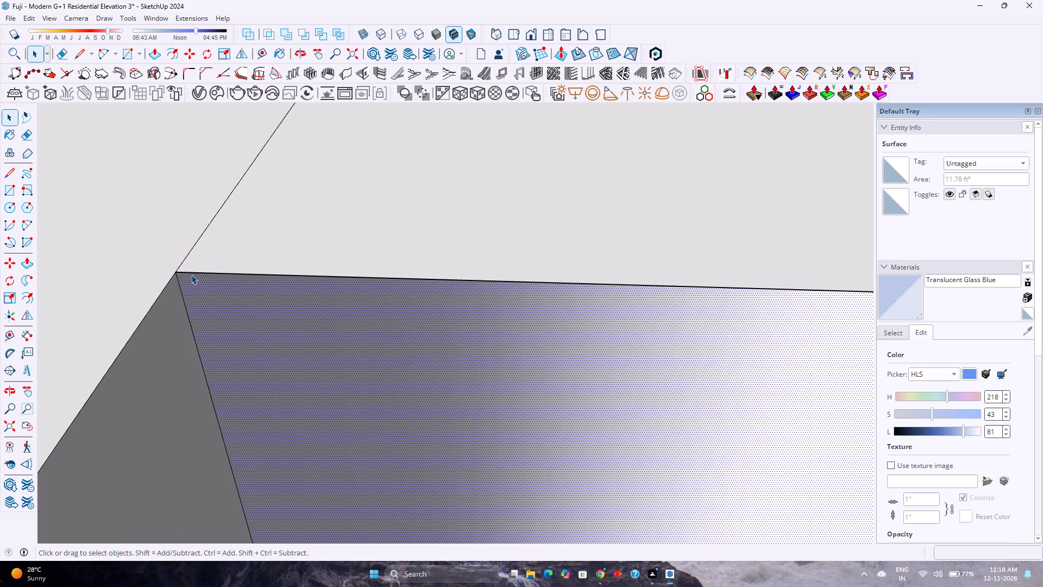
pyautogui.click(191, 272)
pyautogui.scroll(5, 186, 273)
pyautogui.keyDown('ctrl'); pyautogui.click(175, 272); pyautogui.keyUp('ctrl')
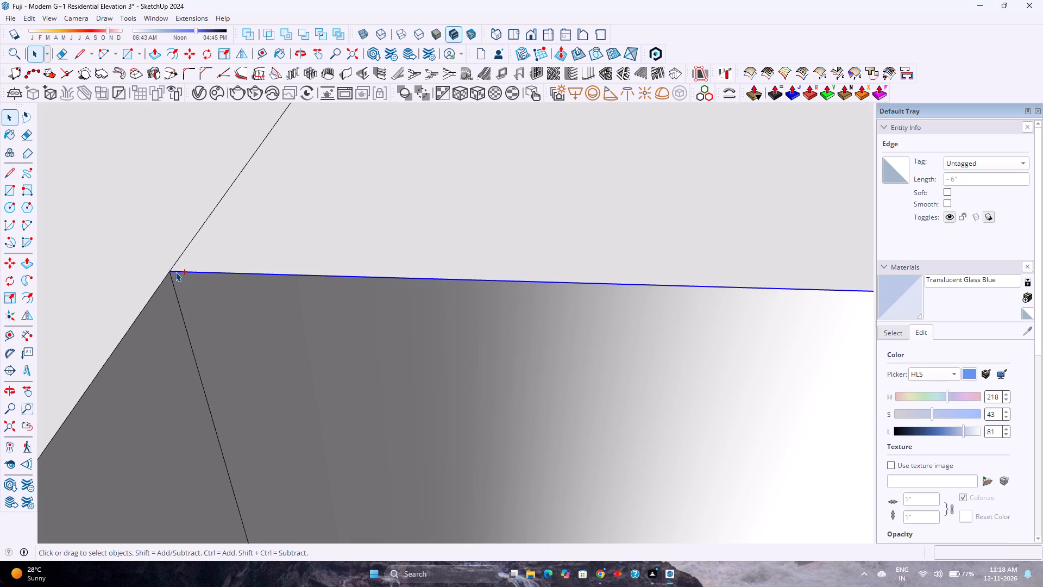
pyautogui.rightClick(175, 272)
pyautogui.click(251, 399)
# Push/Pull the new corner infill face down 10' to the bottom of the surround.
pyautogui.scroll(-20, 174, 343)
pyautogui.scroll(-3, 174, 343)
pyautogui.click(361, 275)
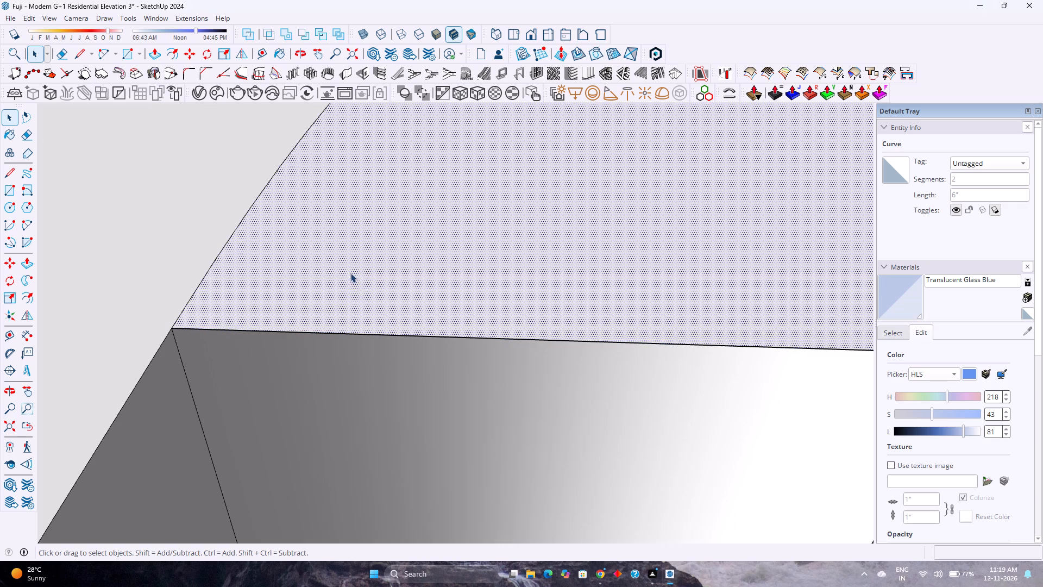
pyautogui.press('p')
pyautogui.click(350, 278)
pyautogui.scroll(-14, 363, 367)
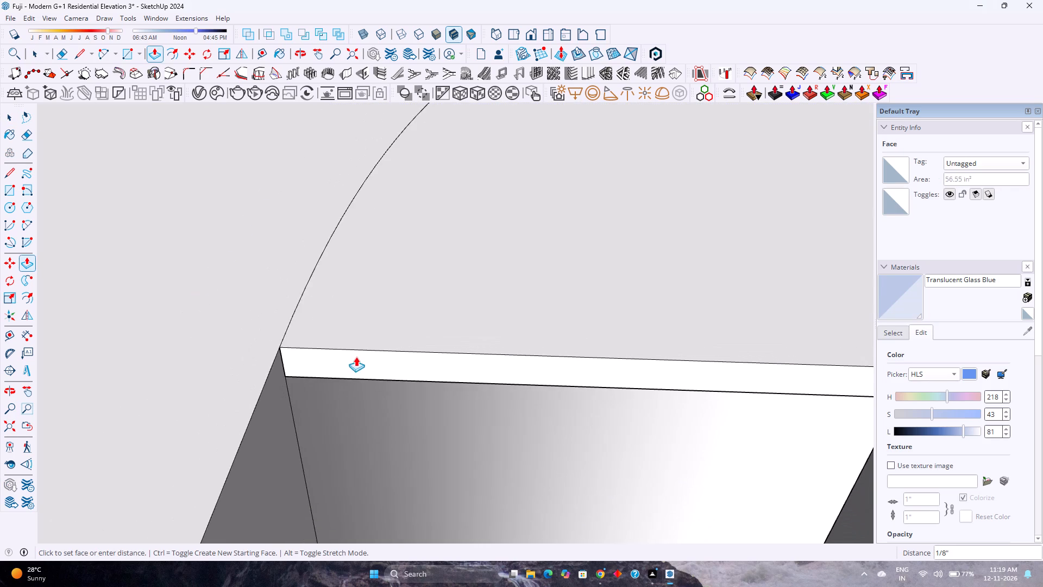
pyautogui.scroll(-1, 356, 357)
pyautogui.keyDown('shift'); pyautogui.moveTo(525, 434); pyautogui.dragTo(362, 320, button='middle'); pyautogui.keyUp('shift')
pyautogui.scroll(-18, 360, 316)
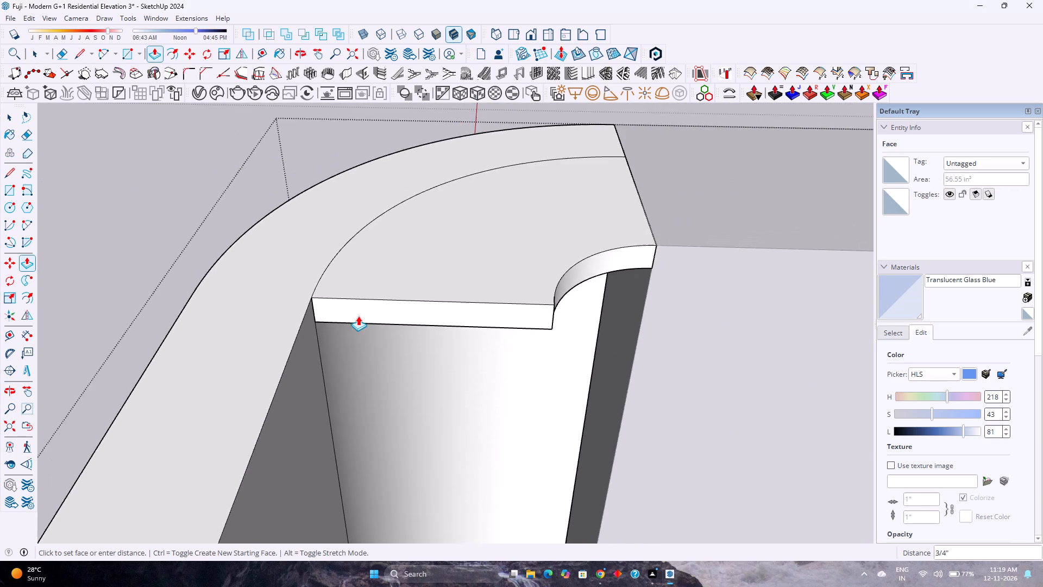
pyautogui.scroll(-3, 358, 316)
pyautogui.keyDown('shift'); pyautogui.moveTo(470, 416); pyautogui.dragTo(366, 306, button='middle'); pyautogui.keyUp('shift')
pyautogui.keyDown('shift'); pyautogui.scroll(-1, 366, 307); pyautogui.keyUp('shift')
pyautogui.scroll(-6, 363, 309)
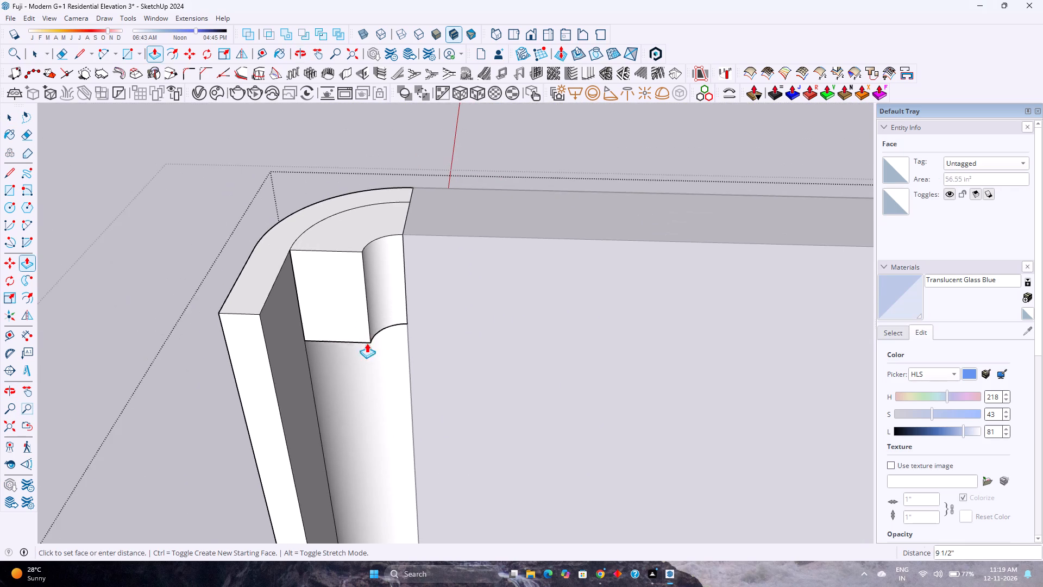
pyautogui.keyDown('shift'); pyautogui.moveTo(360, 349); pyautogui.dragTo(336, 278, button='middle'); pyautogui.keyUp('shift')
pyautogui.scroll(-6, 340, 275)
pyautogui.keyDown('shift'); pyautogui.moveTo(401, 402); pyautogui.dragTo(375, 286, button='middle'); pyautogui.keyUp('shift')
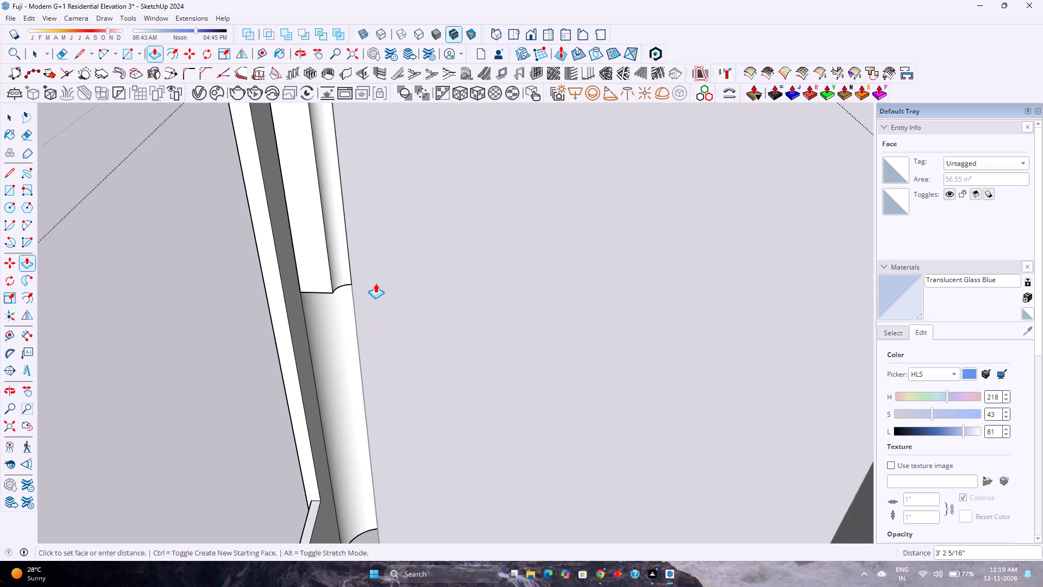
pyautogui.scroll(-2, 373, 283)
pyautogui.moveTo(369, 292); pyautogui.dragTo(380, 338, button='middle')
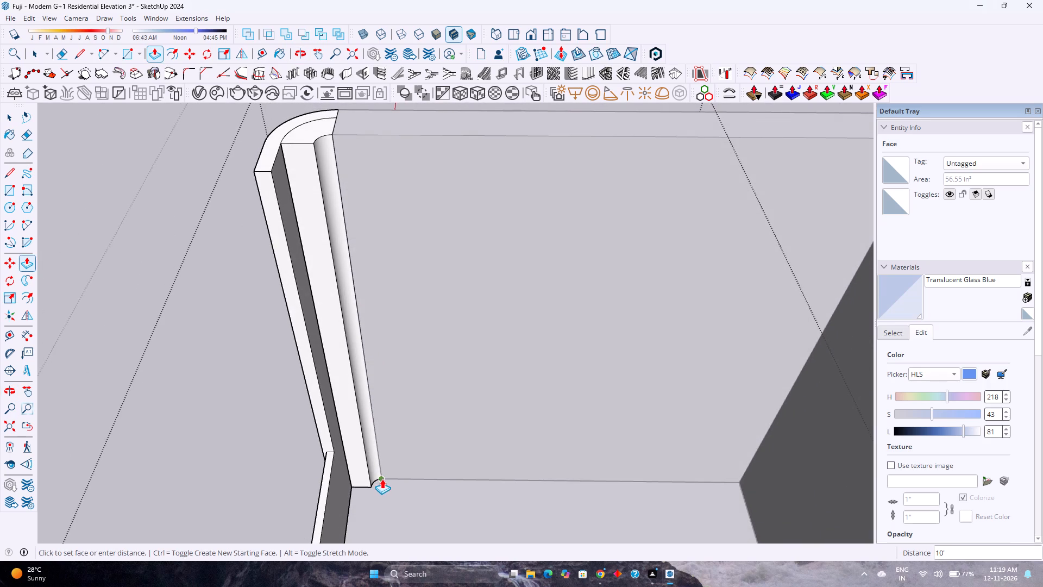
pyautogui.click(382, 479)
pyautogui.scroll(1, 369, 372)
pyautogui.moveTo(369, 372); pyautogui.dragTo(399, 480, button='middle')
pyautogui.keyDown('shift'); pyautogui.moveTo(340, 311); pyautogui.dragTo(439, 414, button='middle'); pyautogui.keyUp('shift')
pyautogui.scroll(2, 394, 367)
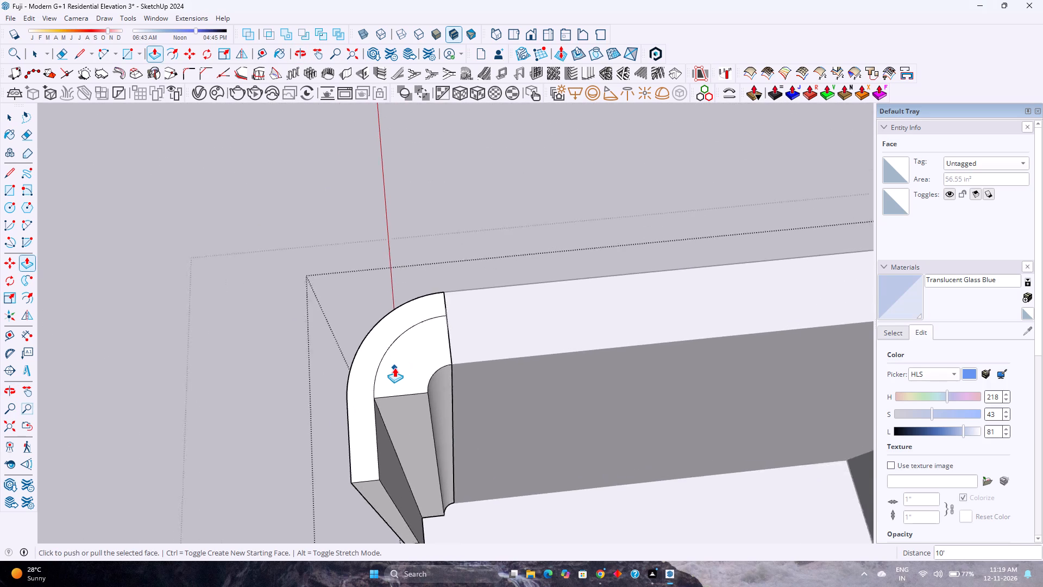
# Erase the leftover arc edge on the top face so the corner infill and the surround's curved corner merge.
pyautogui.scroll(6, 394, 367)
pyautogui.press('e')
pyautogui.moveTo(388, 337); pyautogui.dragTo(384, 328)
pyautogui.scroll(-5, 384, 328)
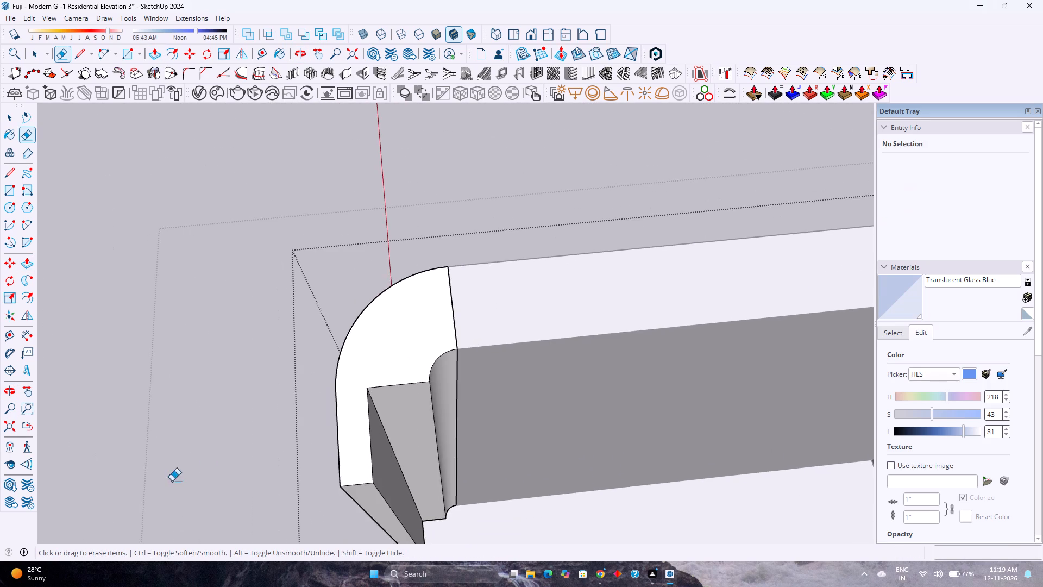
# Examine the filled corner from above and around the side wall and balcony front.
pyautogui.moveTo(173, 481); pyautogui.dragTo(442, 396, button='middle')
pyautogui.scroll(-5, 445, 389)
pyautogui.moveTo(468, 407); pyautogui.dragTo(269, 397, button='middle')
pyautogui.scroll(-5, 424, 392)
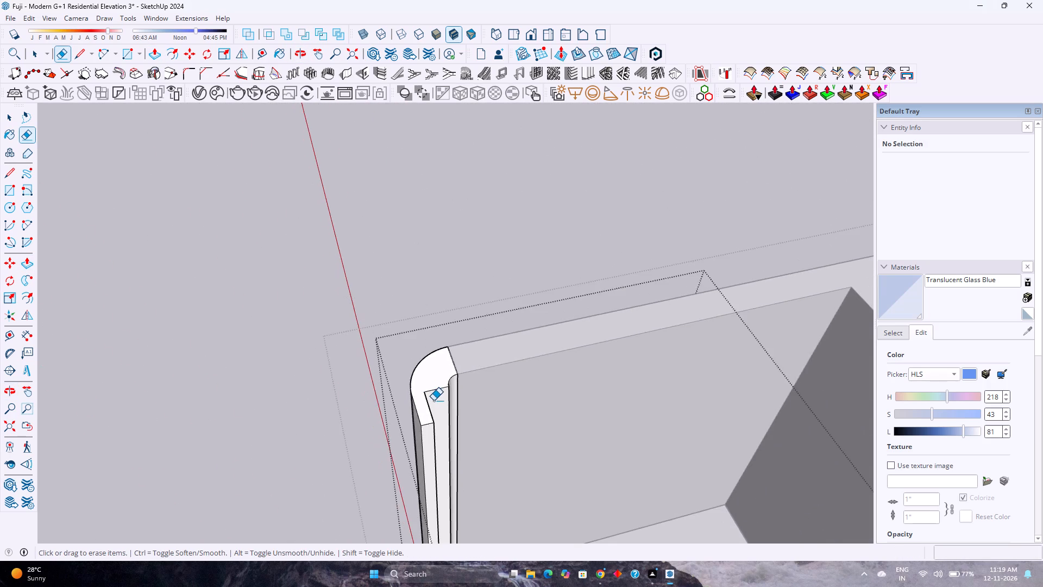
pyautogui.scroll(-3, 433, 401)
pyautogui.moveTo(436, 405); pyautogui.dragTo(389, 424, button='middle')
pyautogui.press('p')
pyautogui.scroll(3, 424, 443)
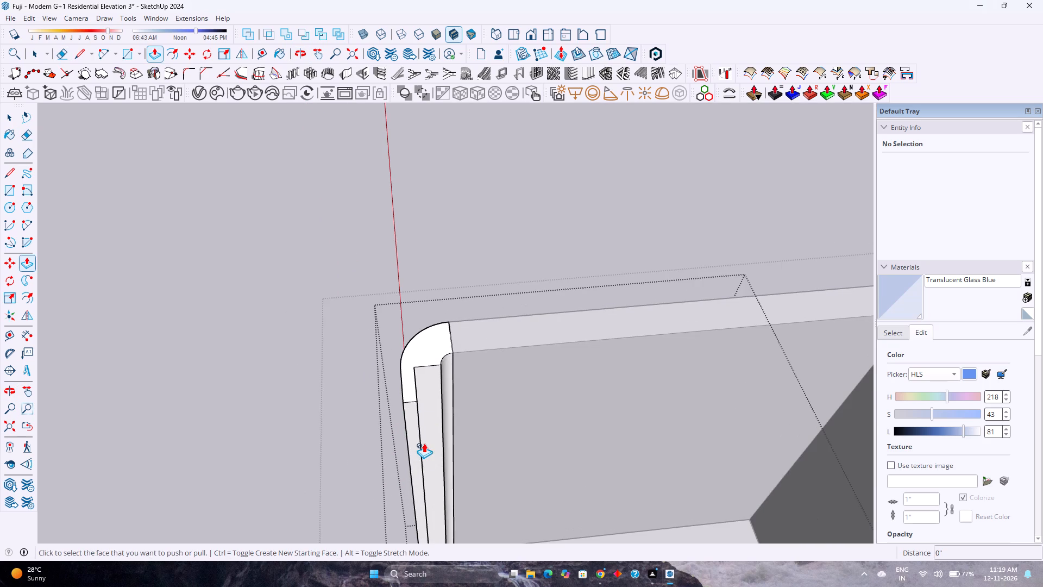
pyautogui.keyDown('shift'); pyautogui.moveTo(440, 487); pyautogui.dragTo(439, 370, button='middle'); pyautogui.keyUp('shift')
pyautogui.scroll(-4, 447, 360)
pyautogui.moveTo(438, 380); pyautogui.dragTo(213, 483, button='middle')
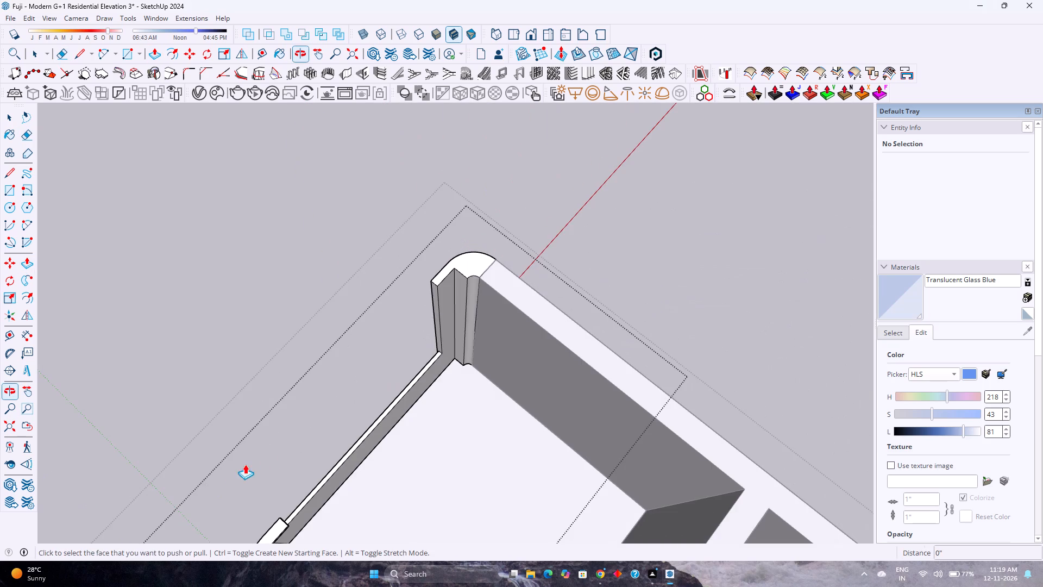
pyautogui.scroll(-2, 286, 463)
pyautogui.keyDown('shift'); pyautogui.moveTo(286, 463); pyautogui.dragTo(511, 305, button='middle'); pyautogui.keyUp('shift')
pyautogui.moveTo(508, 368); pyautogui.dragTo(815, 425, button='middle')
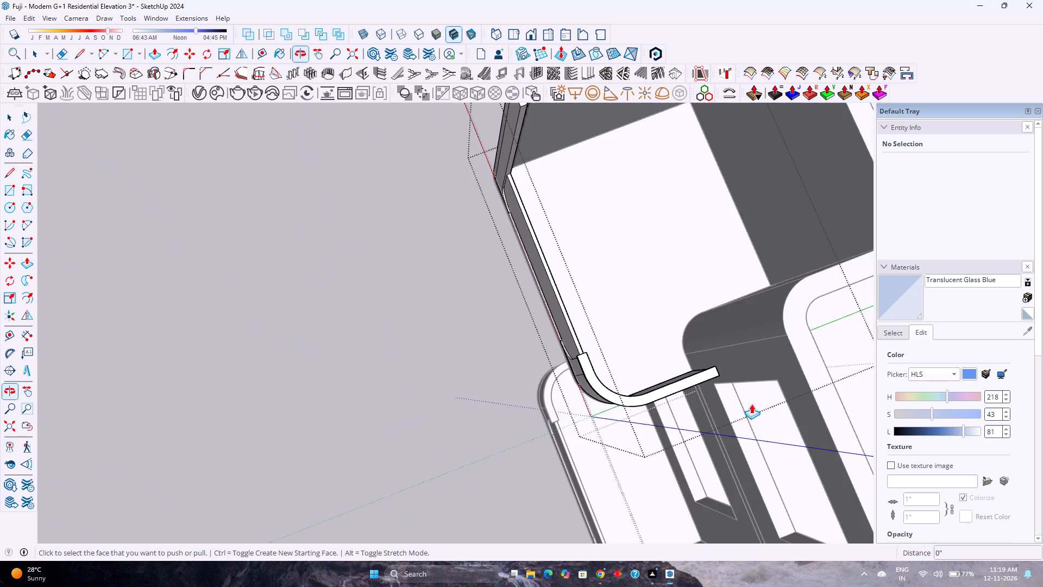
pyautogui.keyDown('shift'); pyautogui.moveTo(568, 368); pyautogui.dragTo(352, 508, button='middle'); pyautogui.keyUp('shift')
pyautogui.scroll(13, 221, 255)
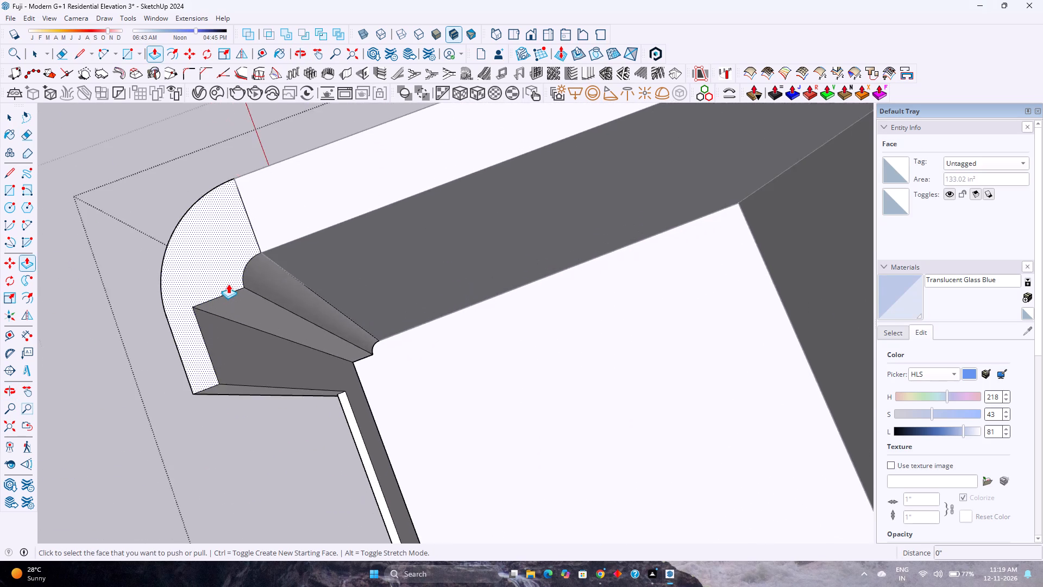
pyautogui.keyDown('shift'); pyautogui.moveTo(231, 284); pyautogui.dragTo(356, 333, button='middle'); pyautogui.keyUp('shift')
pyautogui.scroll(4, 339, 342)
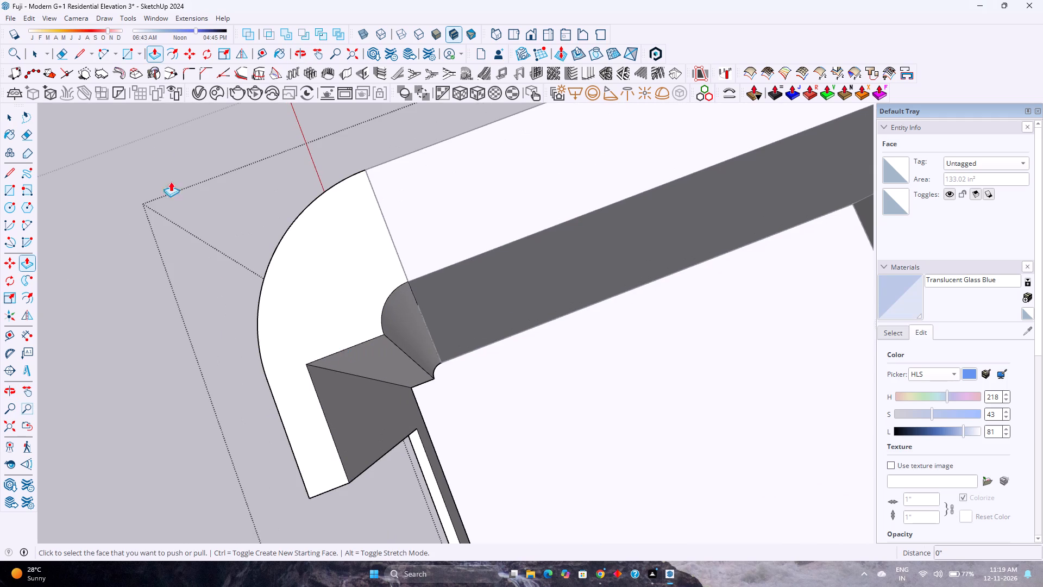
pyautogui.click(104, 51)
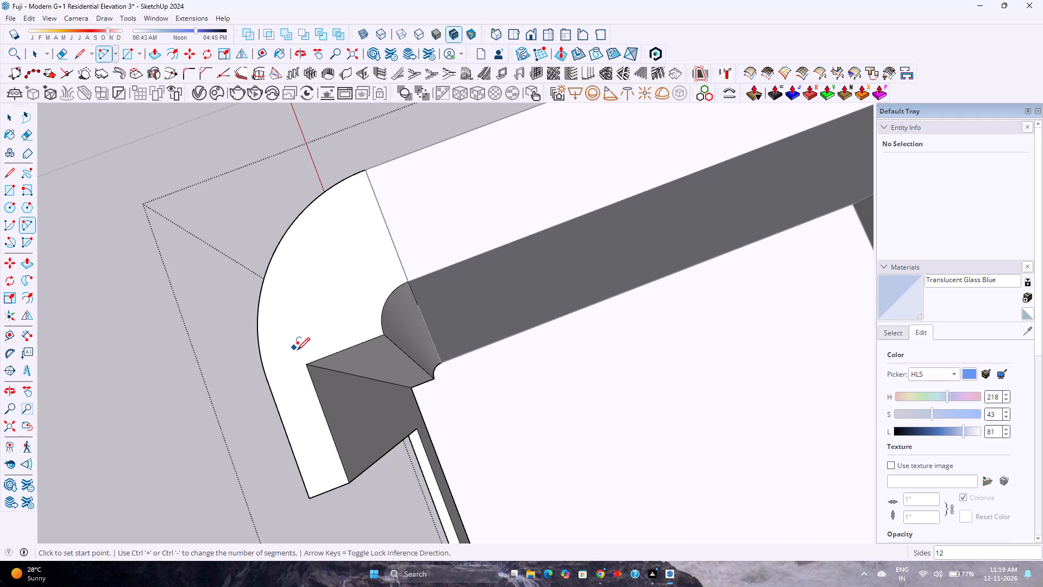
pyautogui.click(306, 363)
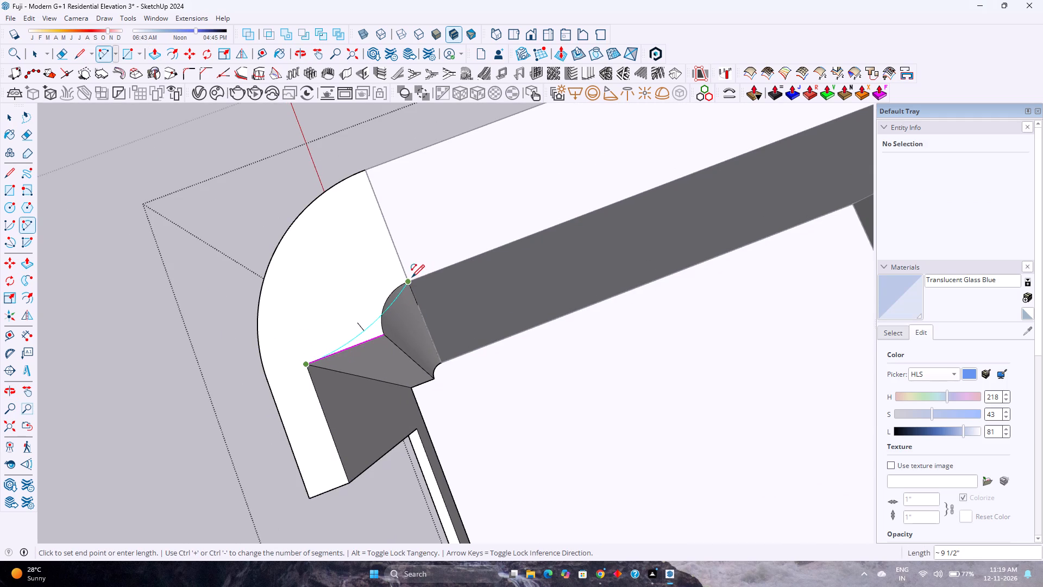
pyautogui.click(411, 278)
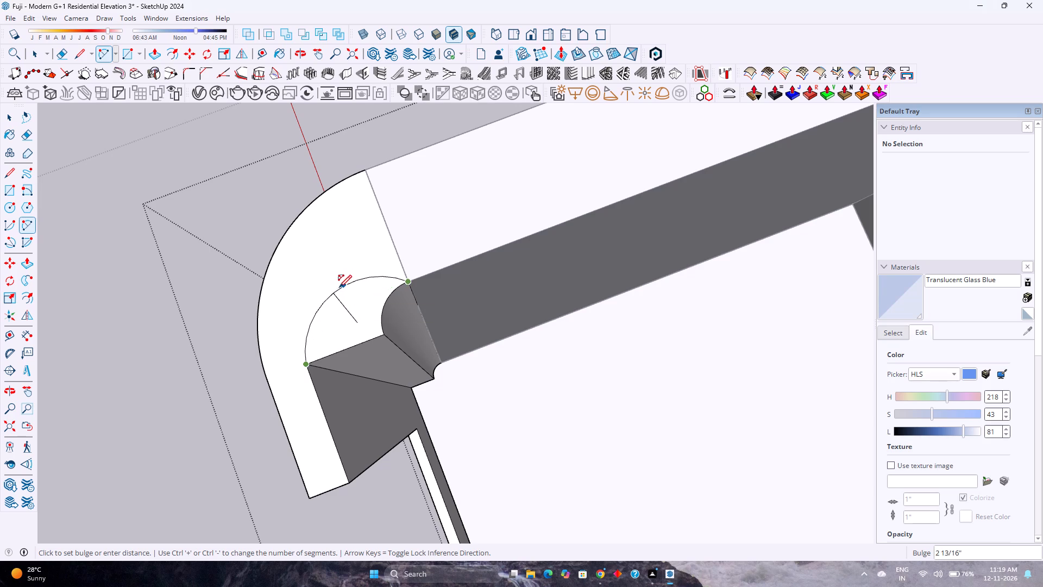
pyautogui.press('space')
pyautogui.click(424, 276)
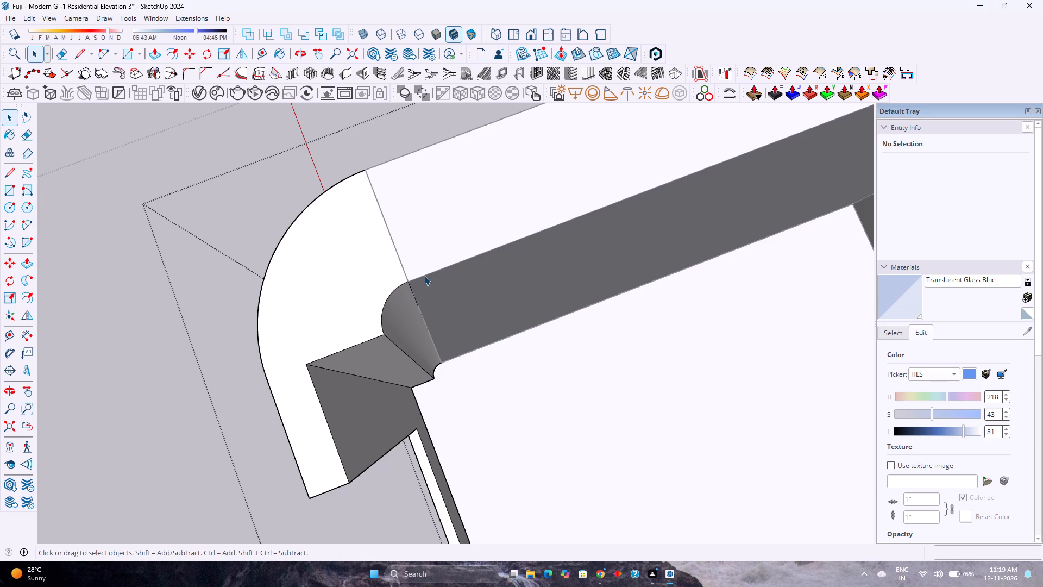
# Draw a 6" line parallel to the green axis across the corner's top face, starting at the wall end of the inner curve.
pyautogui.click(84, 53)
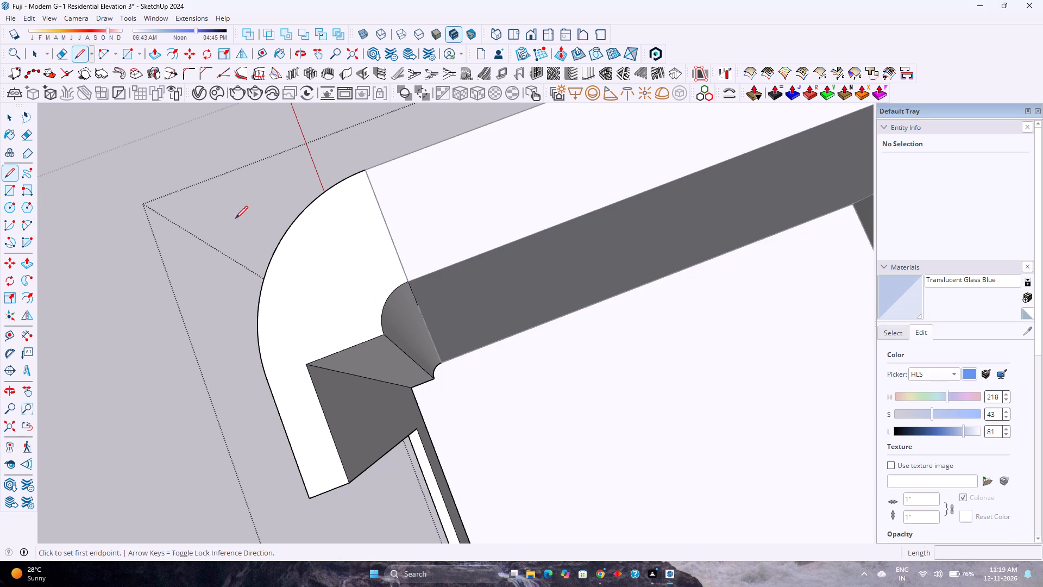
pyautogui.click(406, 280)
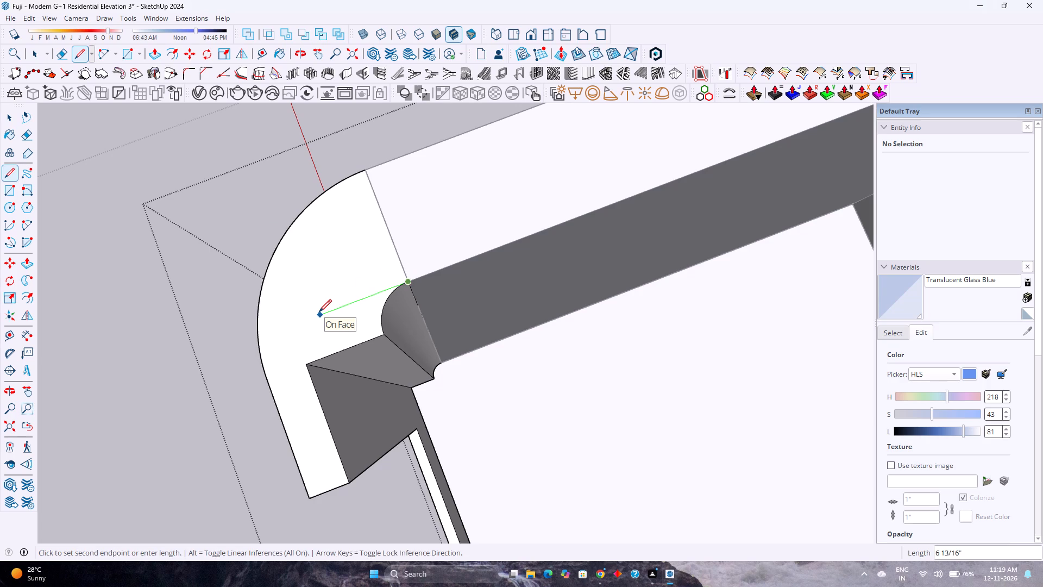
pyautogui.press('Left')
pyautogui.press('6')
pyautogui.press('Return')
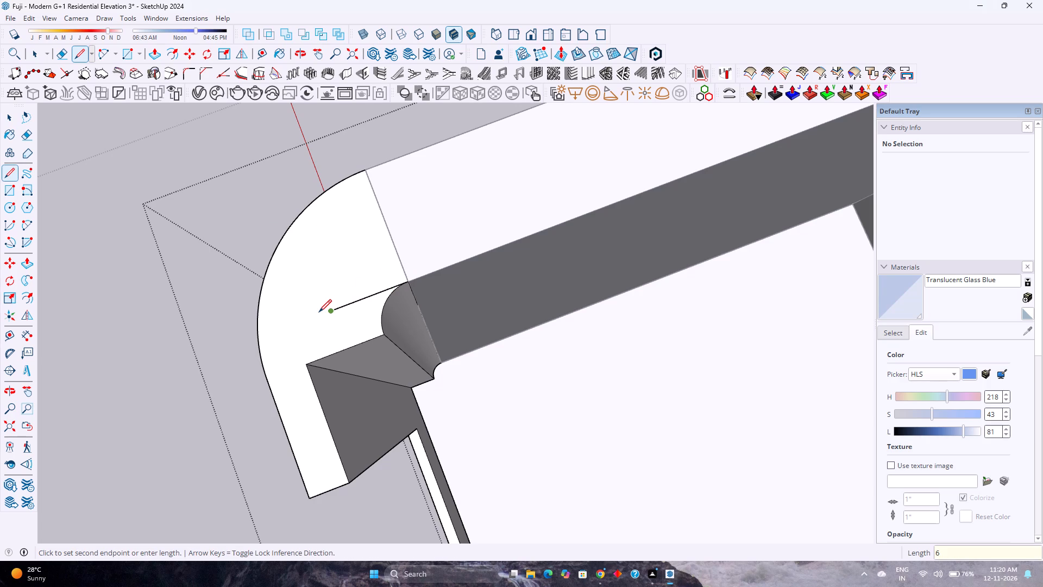
# Draw a tangent arc of about 3" radius from the surround's inner corner point to the free end of the 6" line.
pyautogui.press('a')
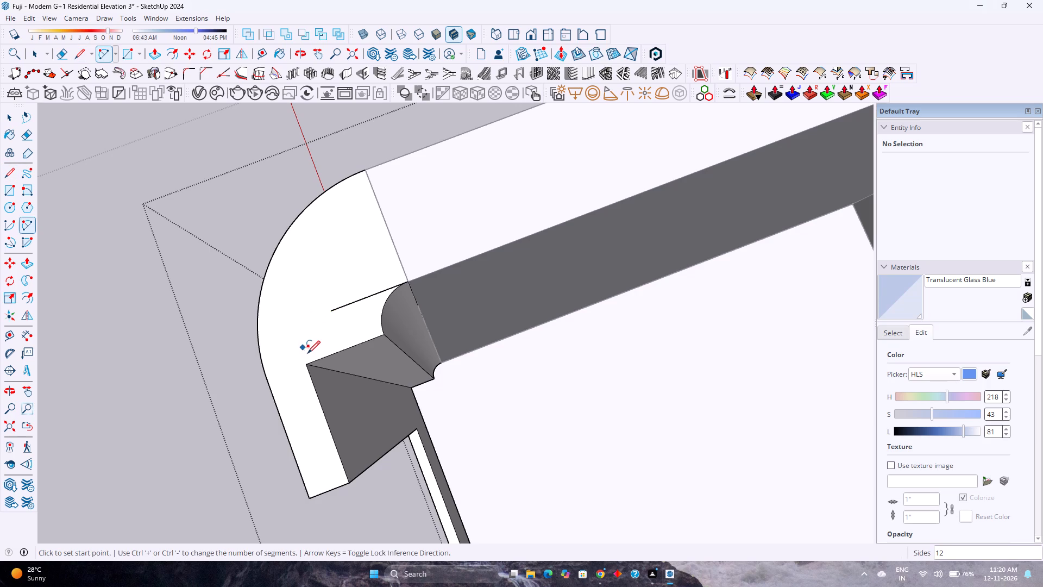
pyautogui.click(307, 363)
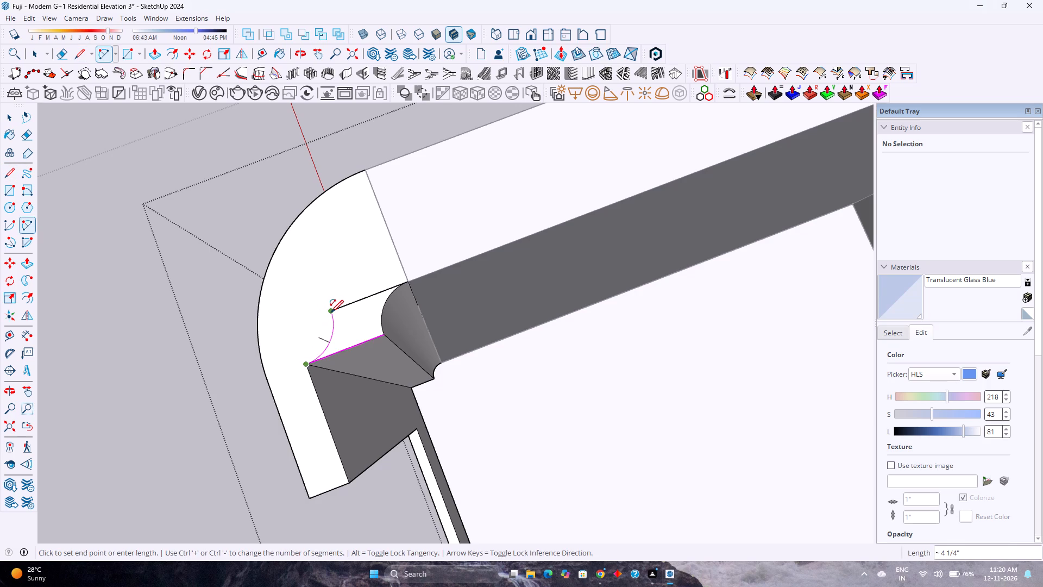
pyautogui.click(331, 313)
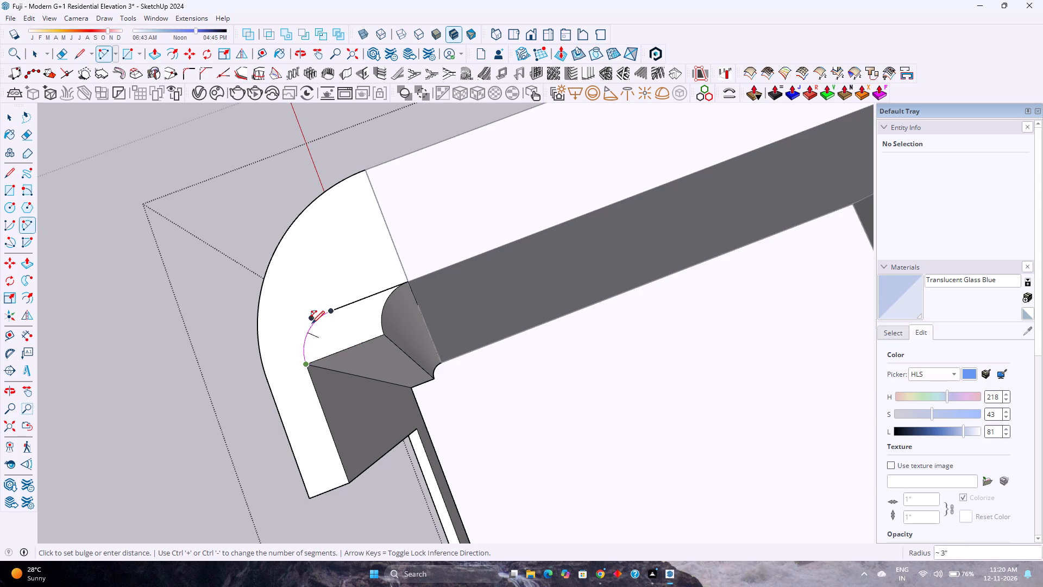
pyautogui.click(312, 323)
pyautogui.press('space')
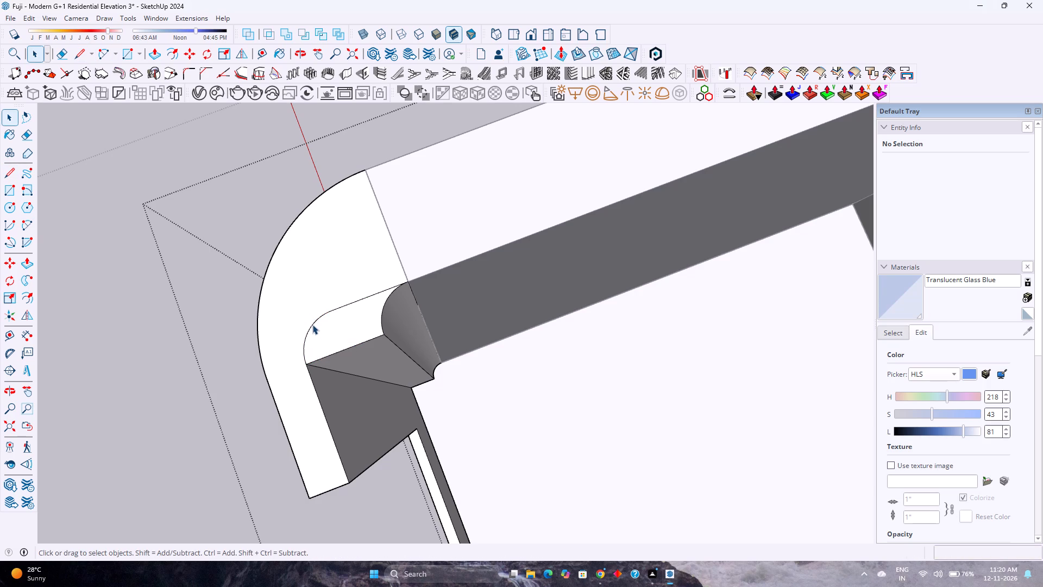
# Set the new inner corner arc's segments to 60.
pyautogui.click(312, 324)
pyautogui.click(963, 198)
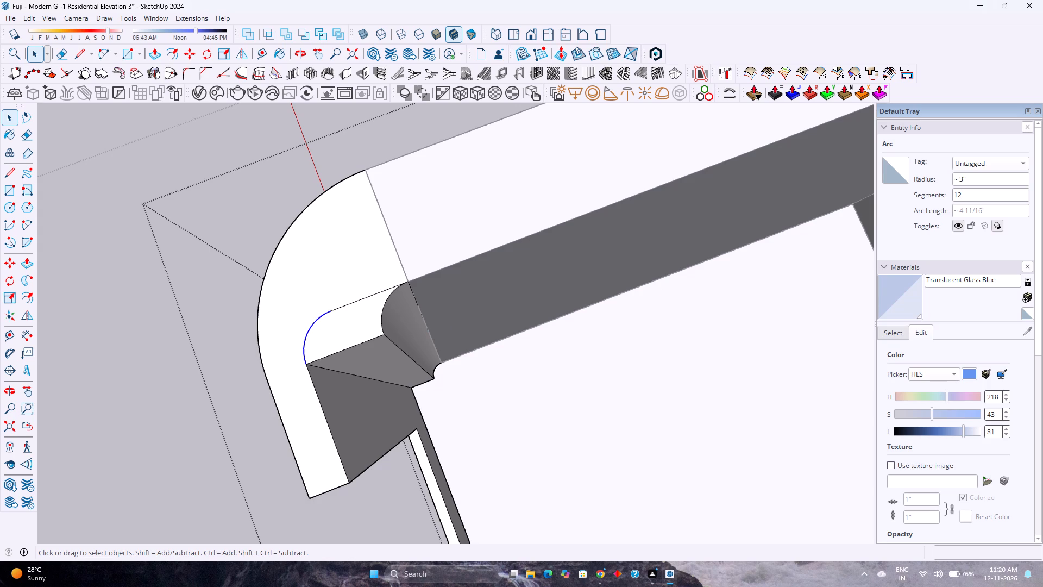
pyautogui.click(962, 198)
pyautogui.press('6')
pyautogui.press('0')
pyautogui.press('Return')
# Push/Pull the face inside the new arc down to the bottom of the surround, removing the excess corner material.
pyautogui.click(374, 320)
pyautogui.moveTo(377, 329); pyautogui.dragTo(316, 291, button='middle')
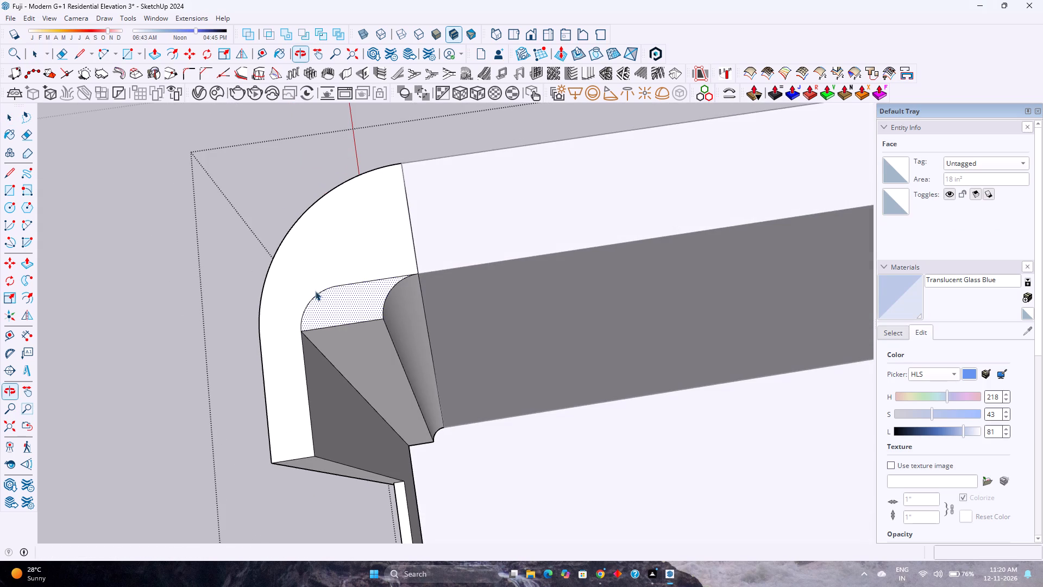
pyautogui.press('p')
pyautogui.click(333, 314)
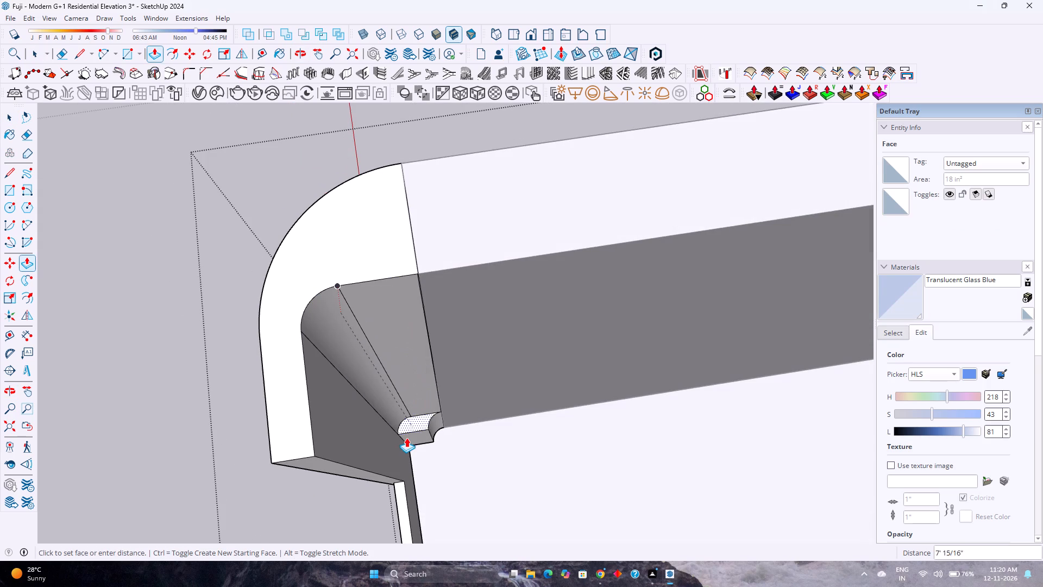
pyautogui.click(409, 445)
pyautogui.press('space')
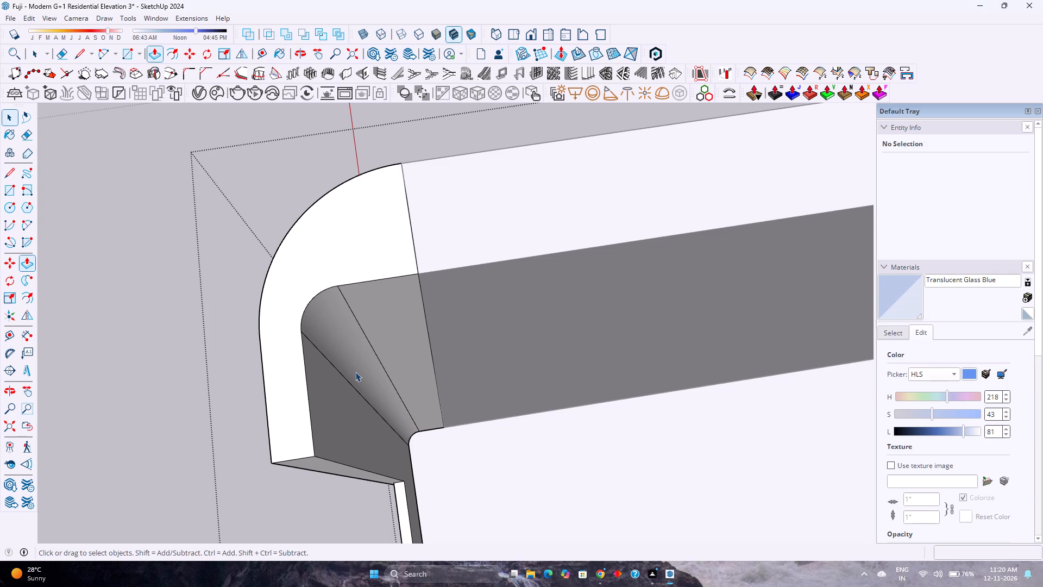
# Examine the reshaped inner corner and the whole front elevation.
pyautogui.scroll(-1, 353, 369)
pyautogui.moveTo(340, 376); pyautogui.dragTo(523, 229, button='middle')
pyautogui.scroll(-6, 526, 232)
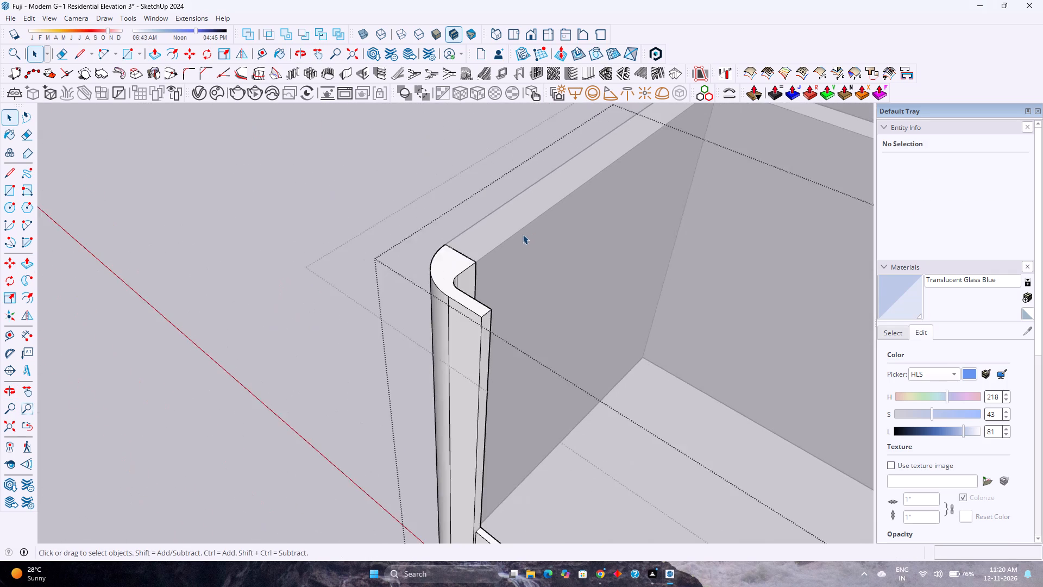
pyautogui.scroll(-7, 523, 234)
pyautogui.moveTo(409, 258); pyautogui.dragTo(767, 254, button='middle')
pyautogui.click(178, 353)
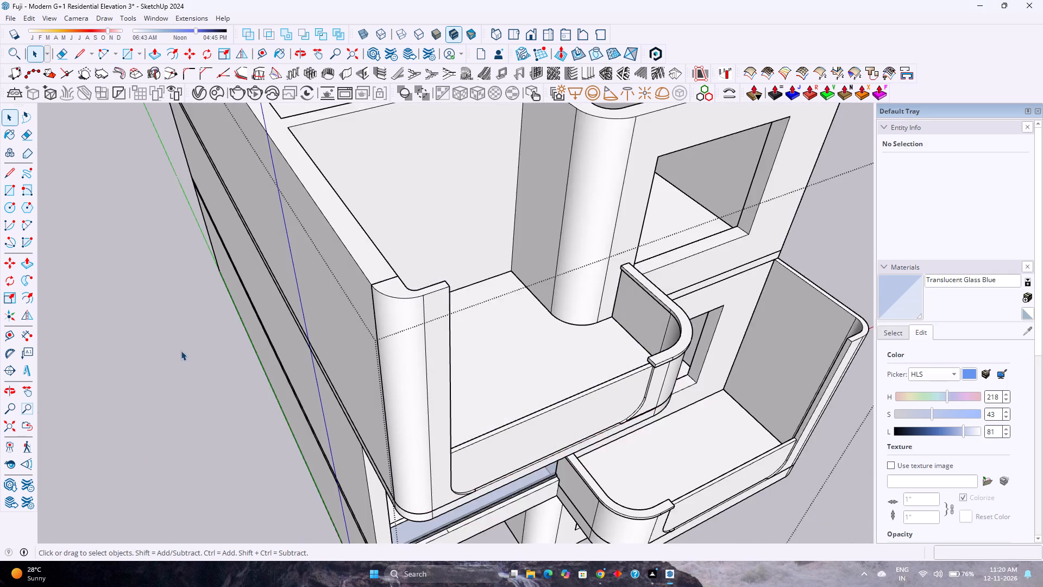
pyautogui.scroll(-7, 213, 343)
pyautogui.click(665, 427)
pyautogui.moveTo(648, 430); pyautogui.dragTo(462, 280, button='middle')
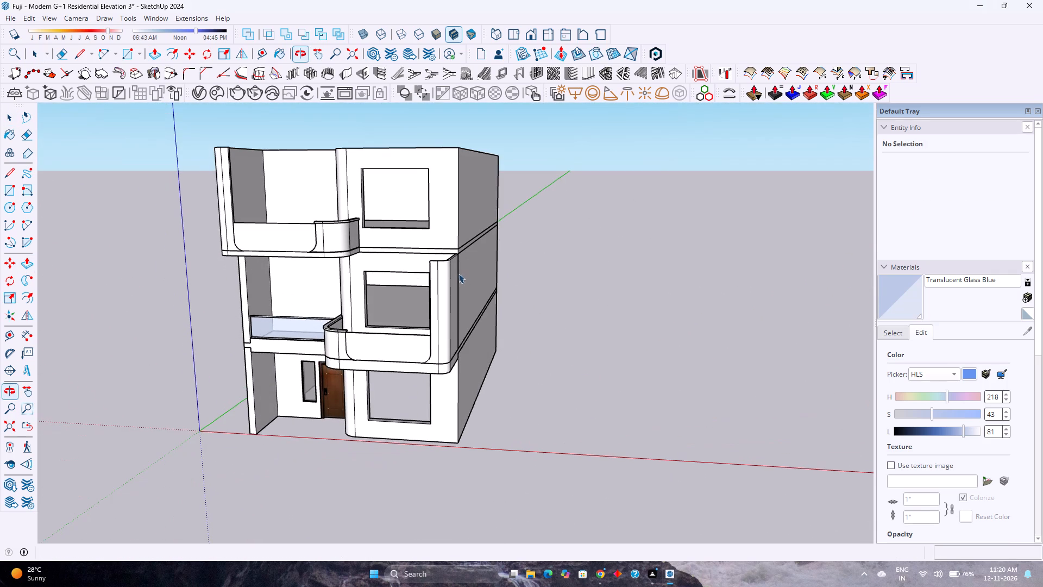
# Save the model.
pyautogui.hotkey('ctrl', 's')
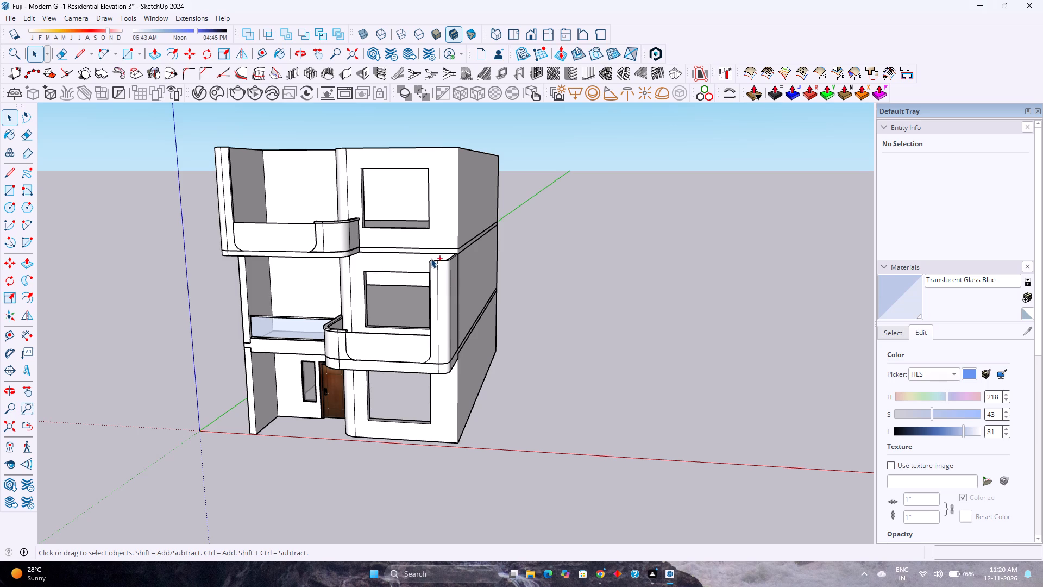
# Examine the top-storey balcony surround, its curved corner and the slab edge beneath it.
pyautogui.scroll(5, 251, 193)
pyautogui.moveTo(251, 193); pyautogui.dragTo(325, 279, button='middle')
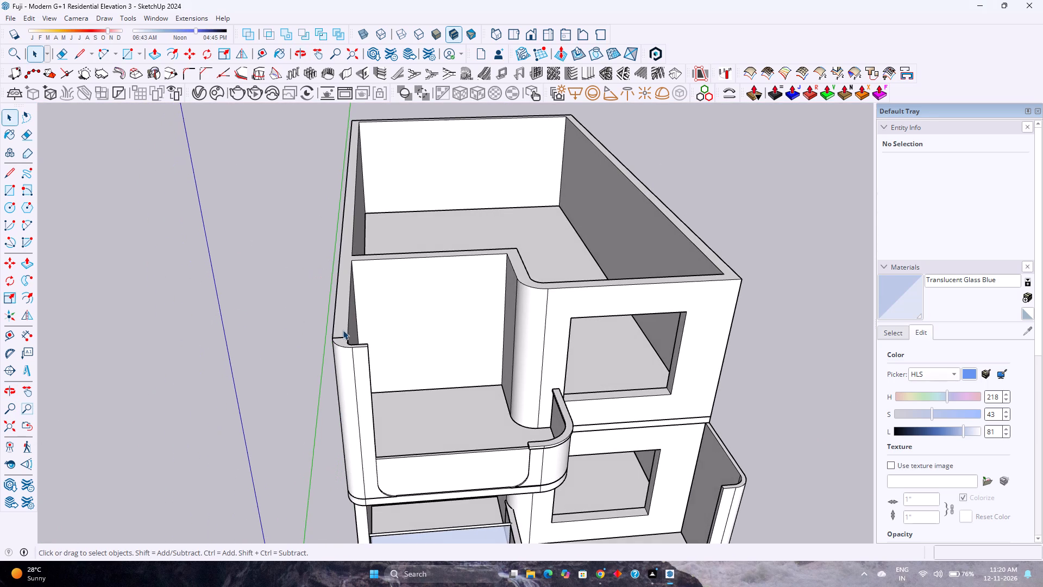
pyautogui.scroll(5, 374, 495)
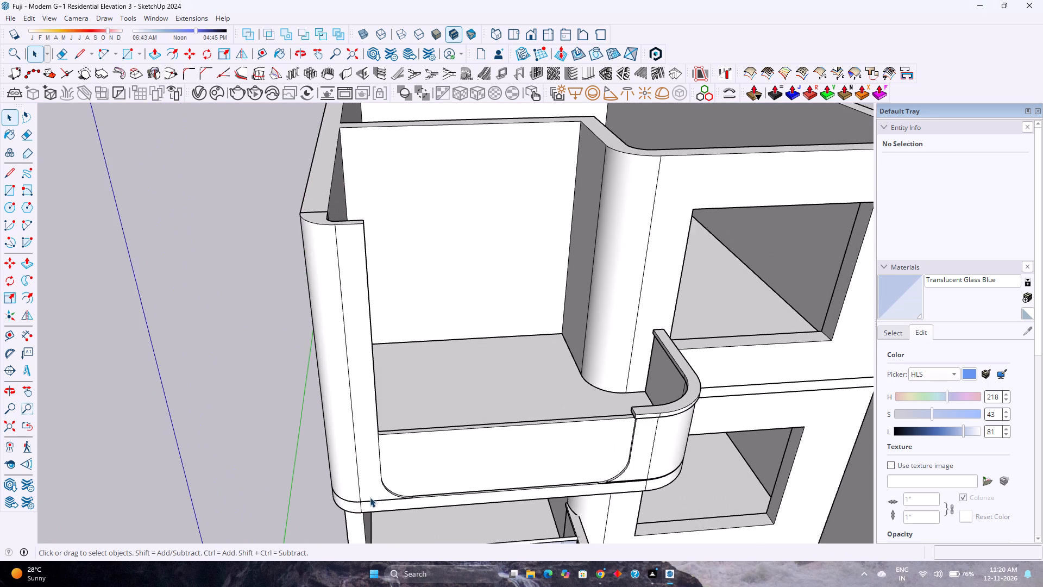
pyautogui.moveTo(369, 497); pyautogui.dragTo(285, 386, button='middle')
pyautogui.scroll(-7, 301, 374)
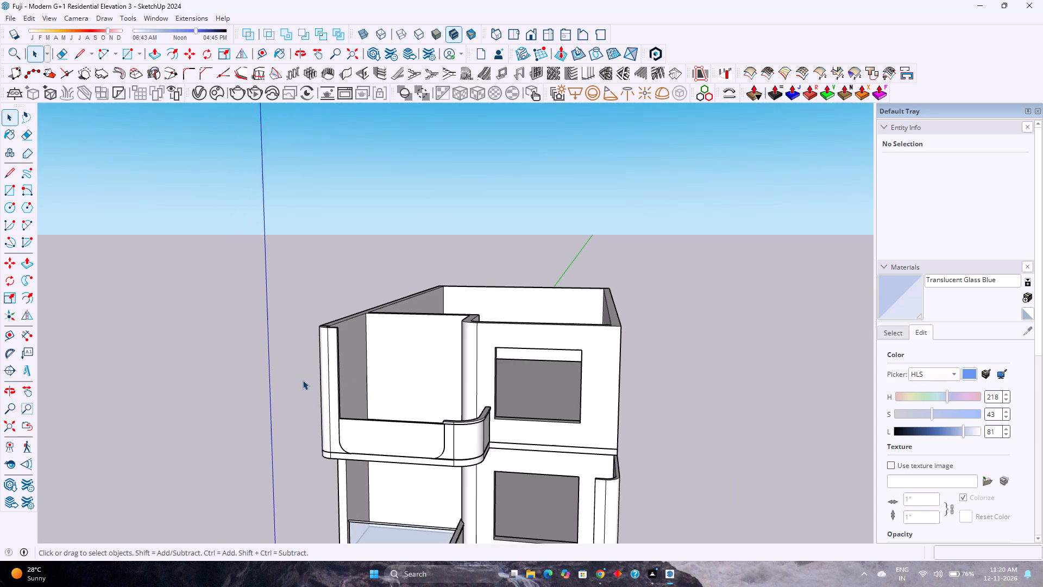
pyautogui.scroll(-3, 303, 380)
pyautogui.scroll(3, 308, 365)
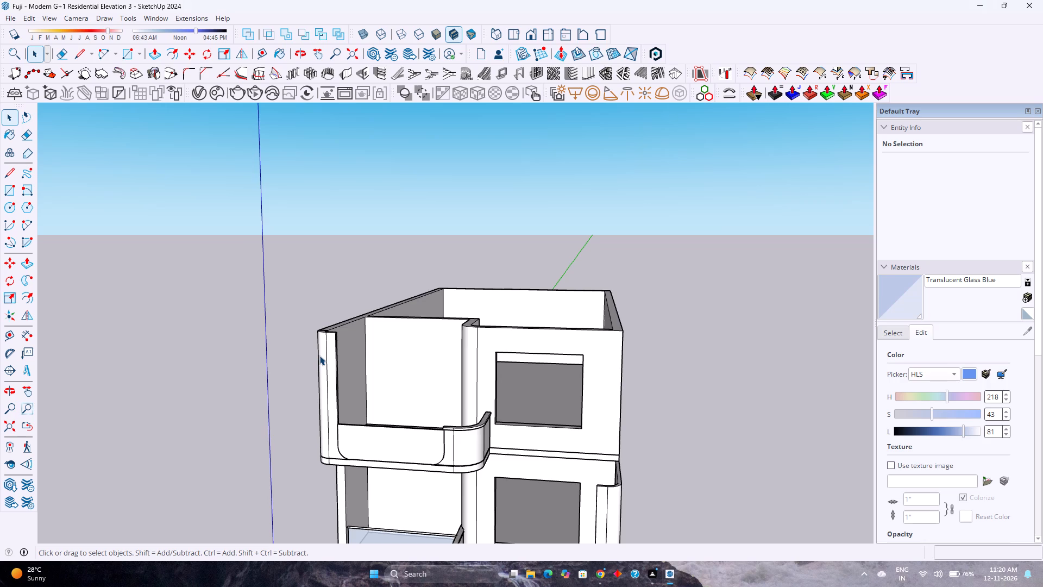
pyautogui.scroll(6, 319, 355)
pyautogui.scroll(-3, 324, 380)
pyautogui.scroll(5, 338, 480)
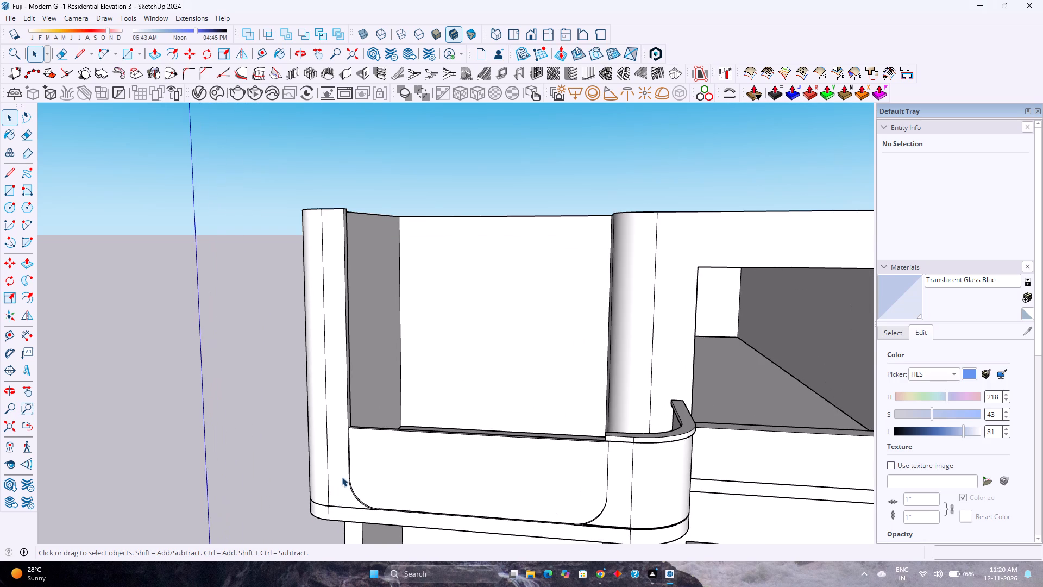
# Inside the top-storey balcony surround group, copy the inner corner arc and its vertical edge 9" outward onto the seam beside the rounded outer corner.
pyautogui.keyDown('shift'); pyautogui.moveTo(343, 470); pyautogui.dragTo(426, 381, button='middle'); pyautogui.keyUp('shift')
pyautogui.scroll(7, 426, 395)
pyautogui.click(445, 418)
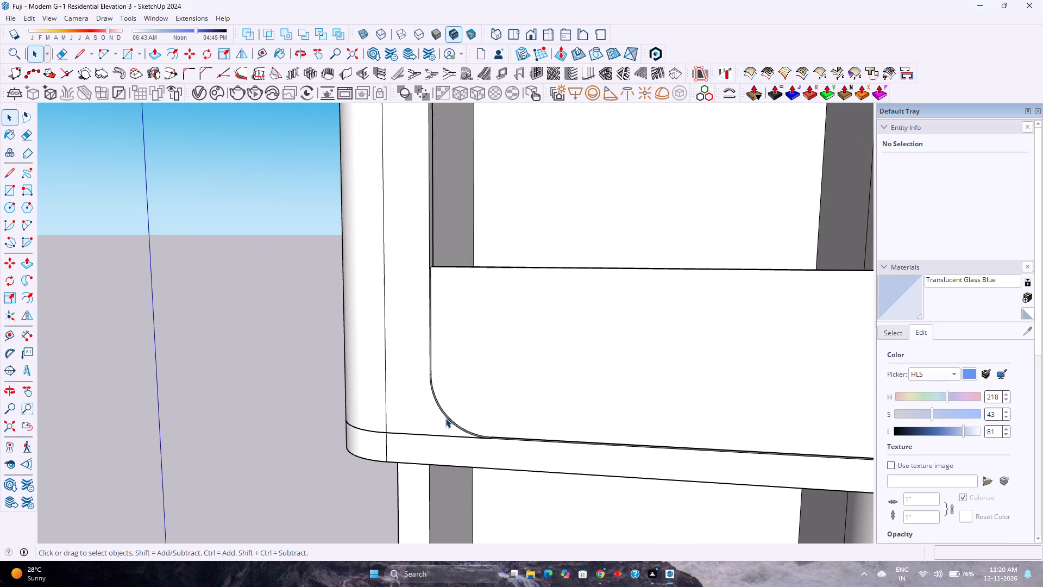
pyautogui.doubleClick(445, 417)
pyautogui.click(445, 416)
pyautogui.doubleClick(445, 416)
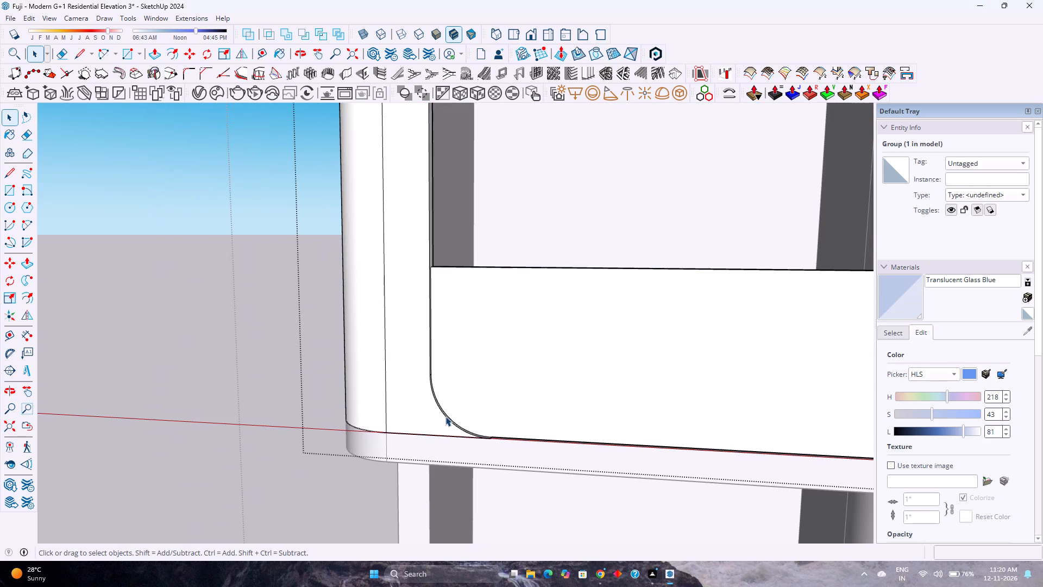
pyautogui.click(444, 416)
pyautogui.click(444, 416)
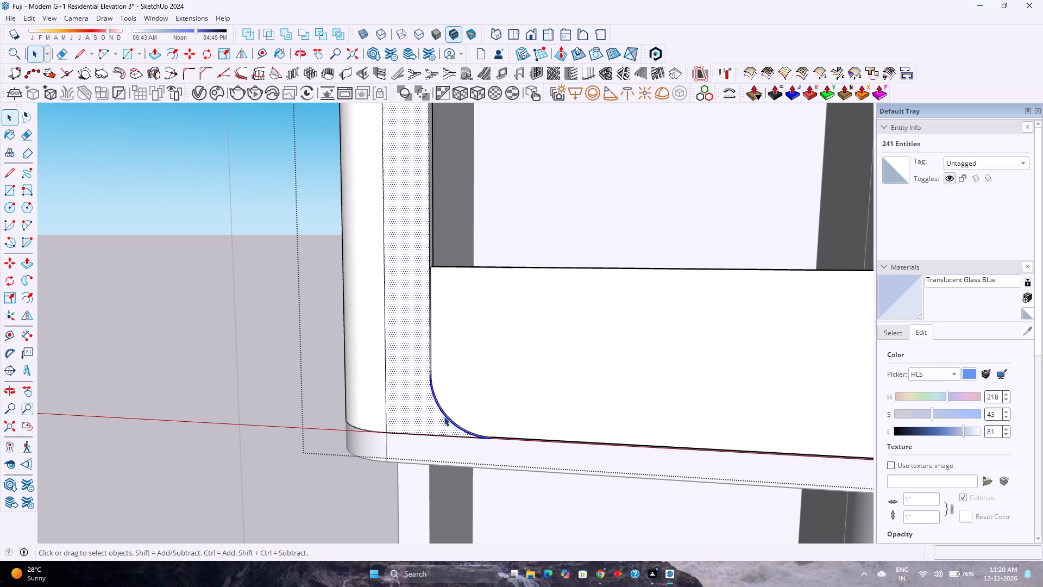
pyautogui.click(444, 414)
pyautogui.scroll(6, 430, 364)
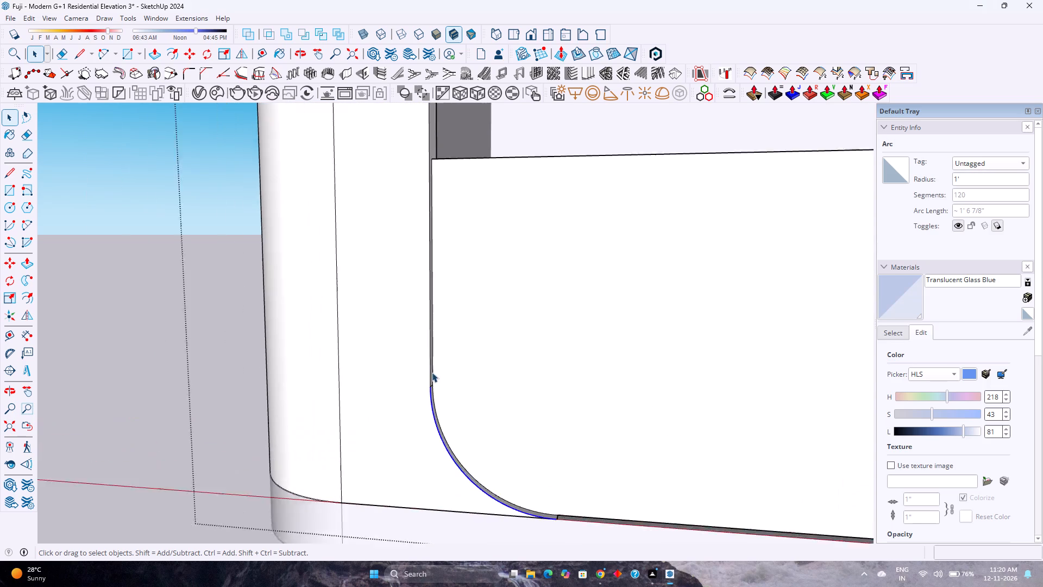
pyautogui.scroll(4, 432, 372)
pyautogui.keyDown('ctrl'); pyautogui.click(430, 383); pyautogui.keyUp('ctrl')
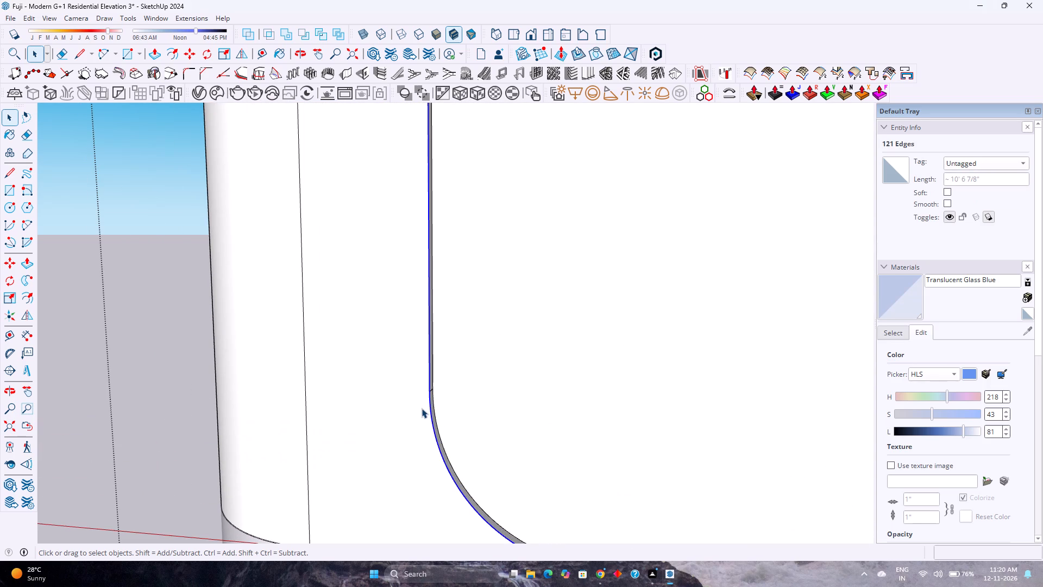
pyautogui.press('m')
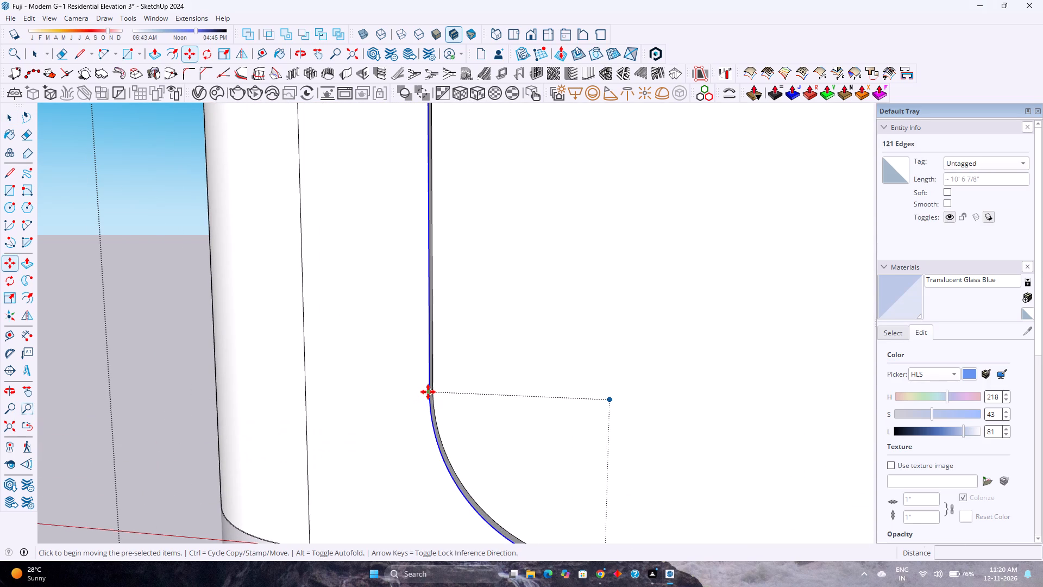
pyautogui.click(428, 392)
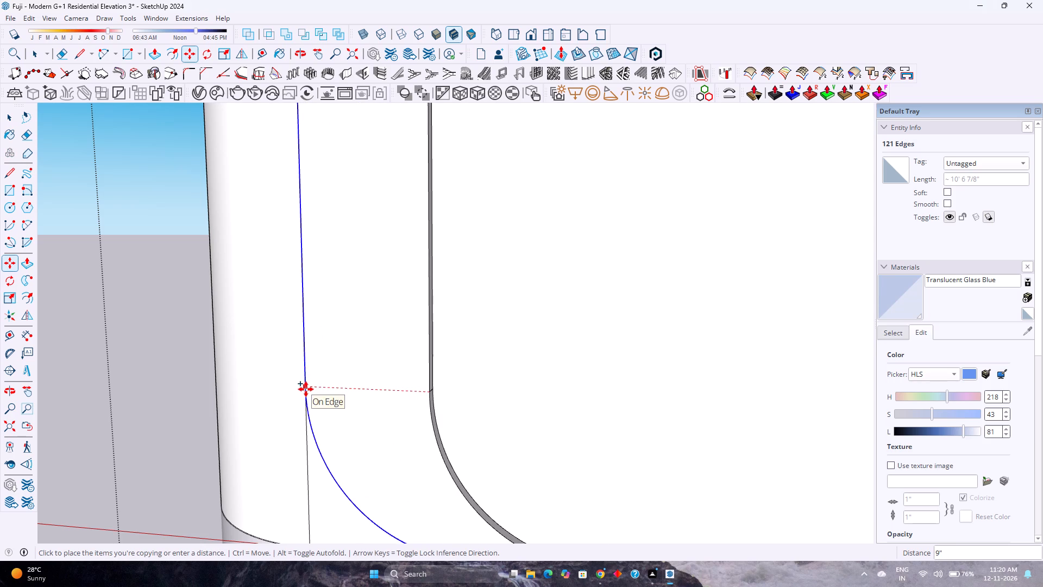
pyautogui.click(306, 389)
# Push/Pull the strip between the original and copied outlines back 1", level with the recessed balcony face.
pyautogui.scroll(-11, 326, 379)
pyautogui.keyDown('shift'); pyautogui.moveTo(332, 377); pyautogui.dragTo(356, 439, button='middle'); pyautogui.keyUp('shift')
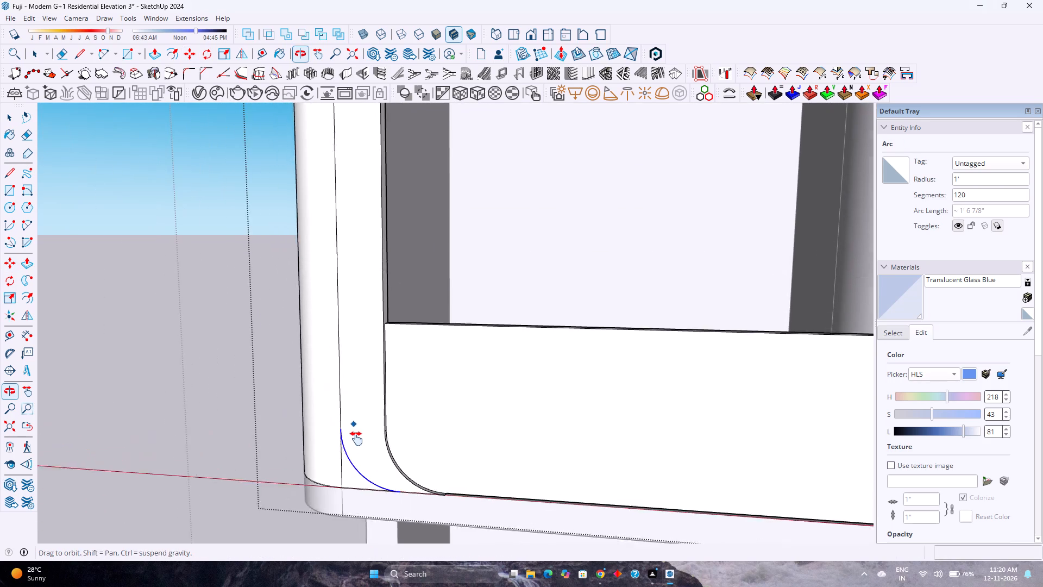
pyautogui.keyDown('shift'); pyautogui.moveTo(356, 439); pyautogui.dragTo(357, 455, button='middle'); pyautogui.keyUp('shift')
pyautogui.scroll(-3, 359, 453)
pyautogui.press('p')
pyautogui.click(359, 438)
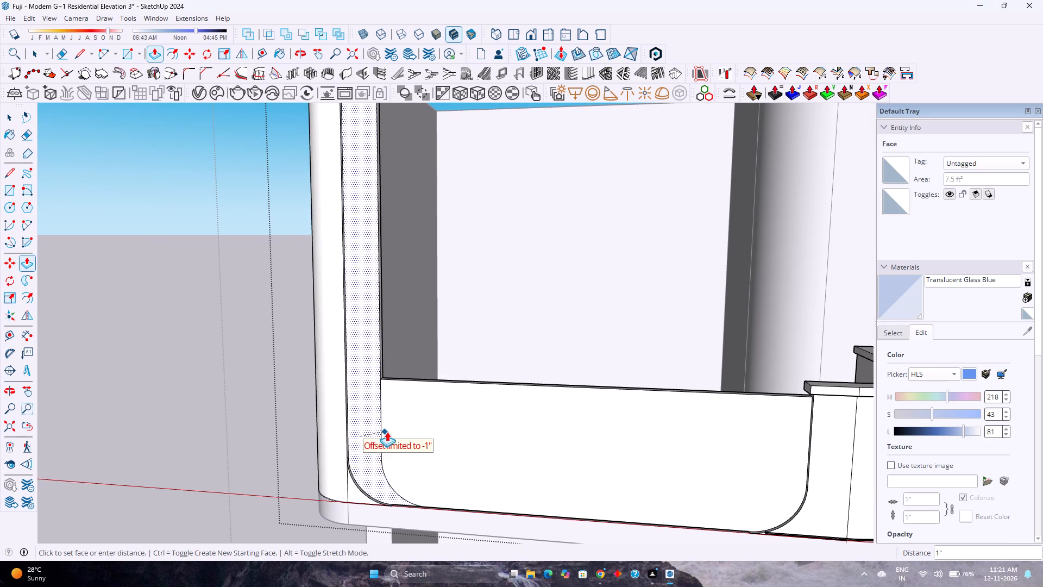
pyautogui.click(404, 424)
# Erase the leftover vertical edge and the old arc's segments near its tangent point with the surround's bottom edge.
pyautogui.scroll(1, 418, 404)
pyautogui.press('e')
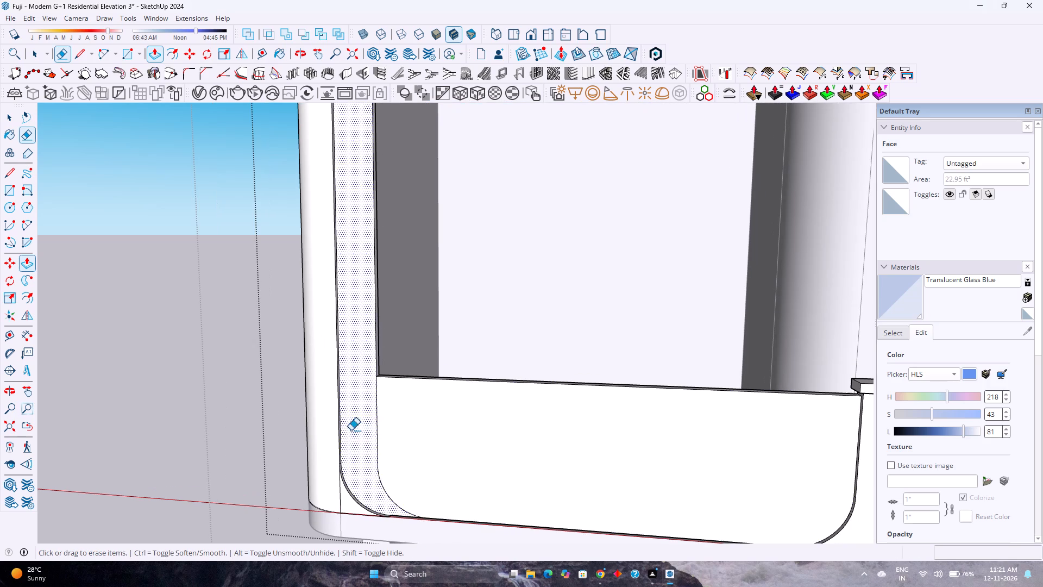
pyautogui.click(376, 421)
pyautogui.moveTo(391, 486); pyautogui.dragTo(376, 484)
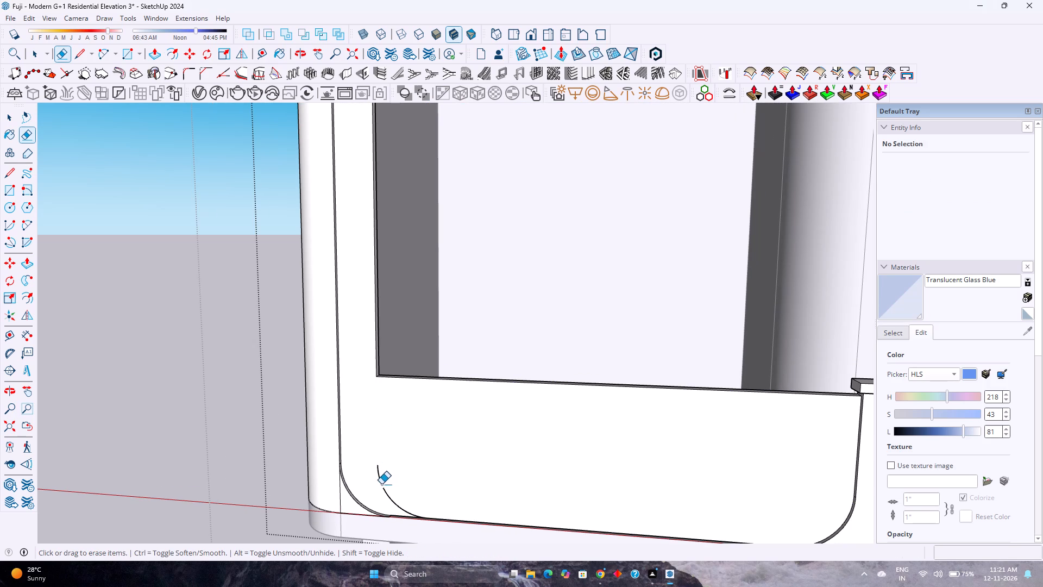
pyautogui.scroll(10, 418, 526)
pyautogui.keyDown('shift'); pyautogui.moveTo(419, 509); pyautogui.dragTo(420, 426, button='middle'); pyautogui.keyUp('shift')
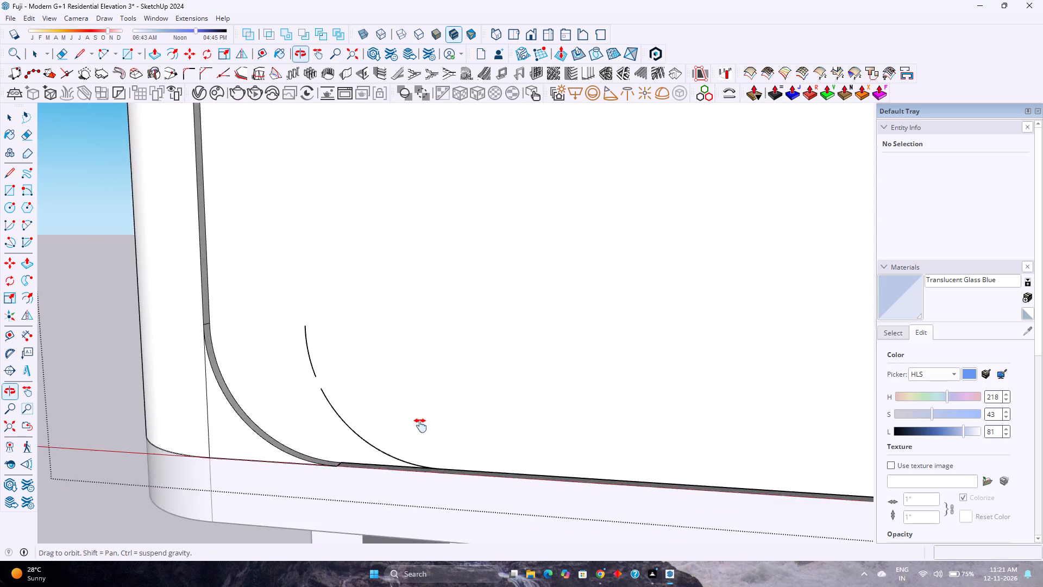
pyautogui.keyDown('shift'); pyautogui.moveTo(420, 426); pyautogui.dragTo(421, 421, button='middle'); pyautogui.keyUp('shift')
pyautogui.moveTo(422, 419); pyautogui.dragTo(442, 504, button='middle')
pyautogui.scroll(-1, 430, 478)
pyautogui.scroll(15, 422, 427)
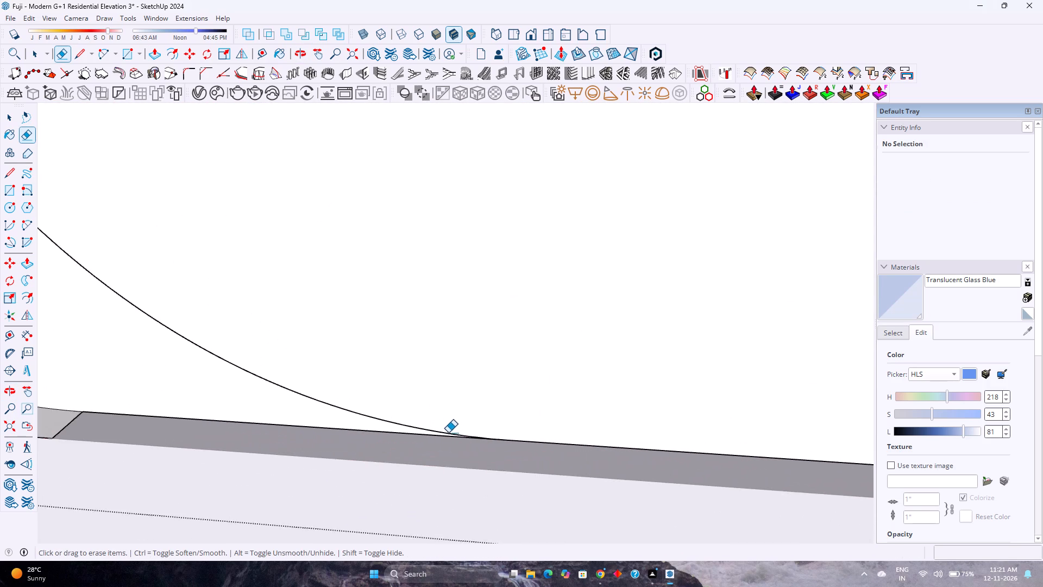
pyautogui.scroll(12, 448, 433)
pyautogui.click(503, 438)
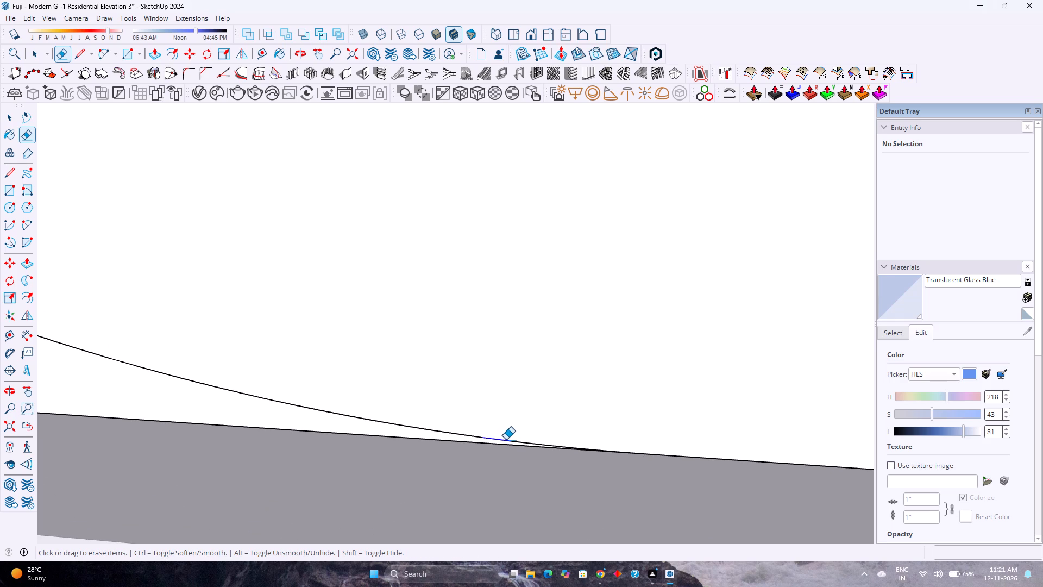
pyautogui.click(517, 442)
pyautogui.click(543, 444)
pyautogui.scroll(18, 568, 447)
pyautogui.click(582, 444)
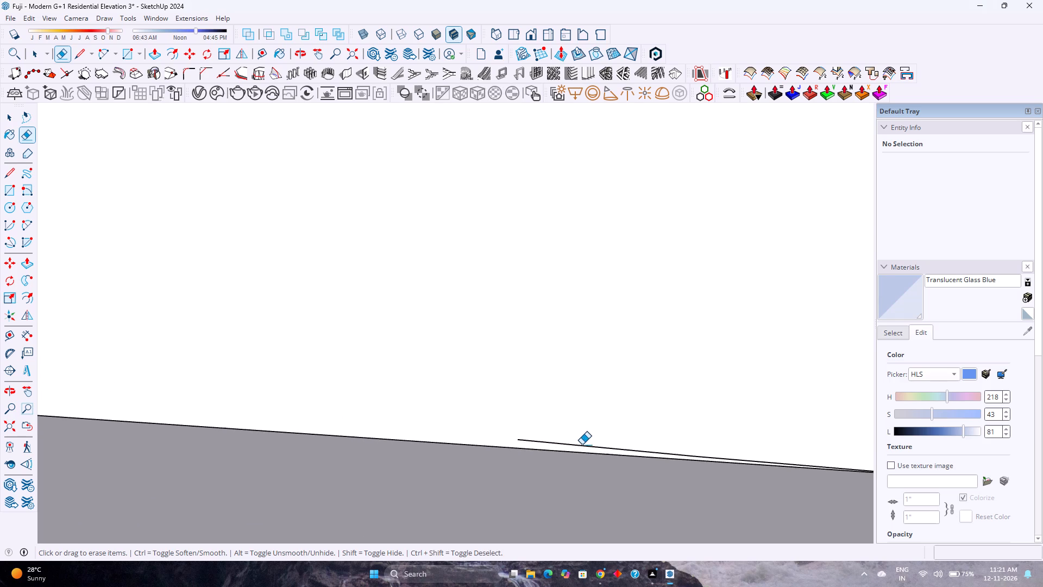
pyautogui.click(701, 457)
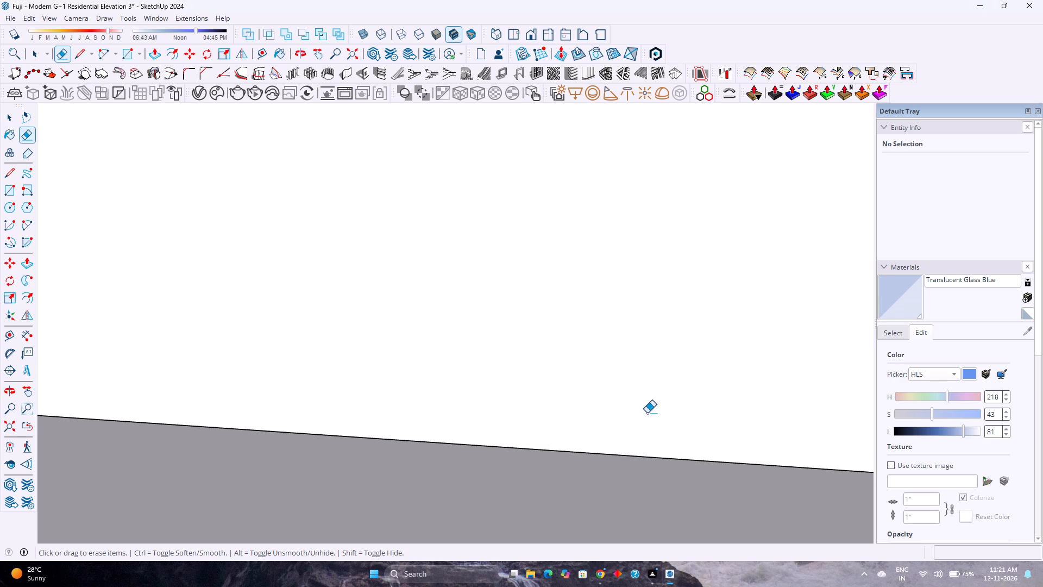
# Erase the last tiny arc segment lying against the surround's bottom edge.
pyautogui.scroll(-8, 634, 388)
pyautogui.scroll(9, 803, 440)
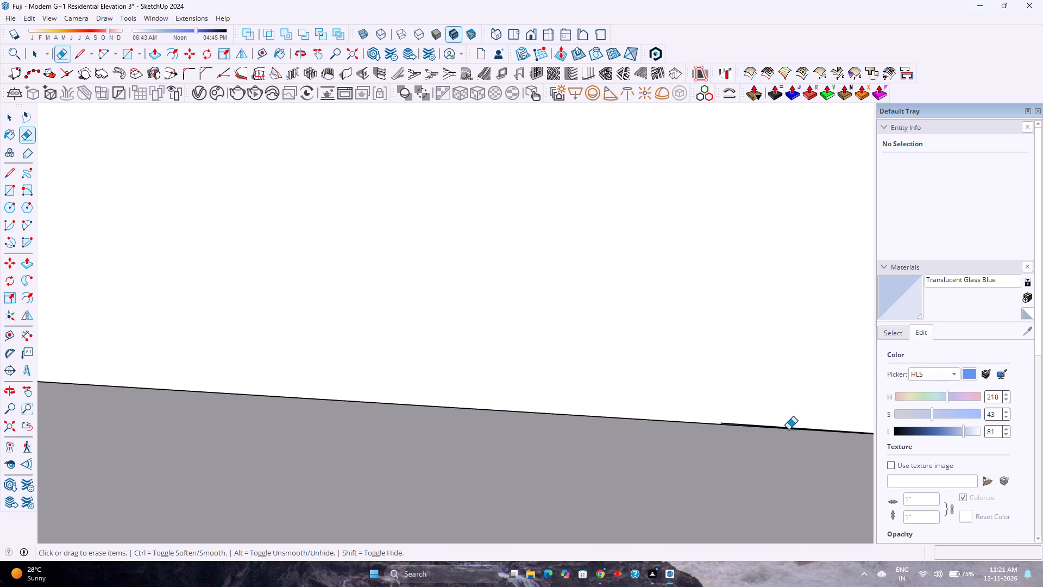
pyautogui.scroll(4, 788, 429)
pyautogui.scroll(9, 705, 416)
pyautogui.scroll(-2, 698, 424)
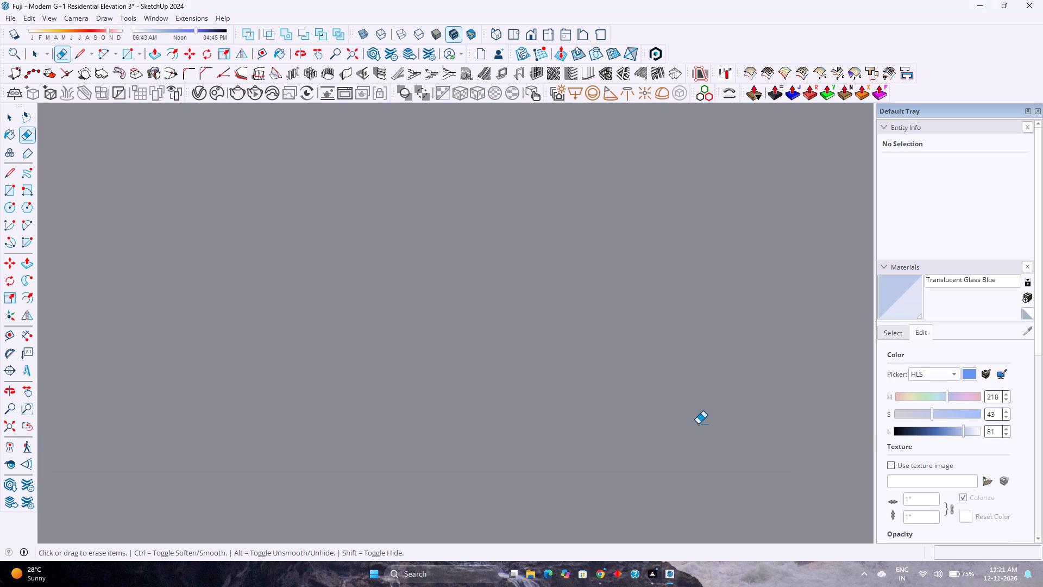
pyautogui.scroll(-4, 698, 424)
pyautogui.scroll(10, 698, 424)
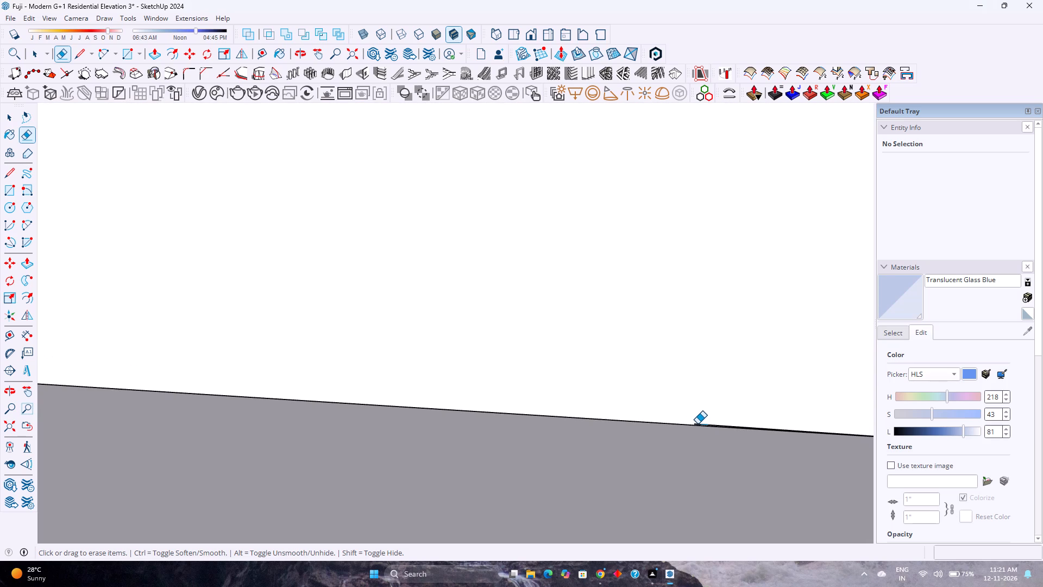
pyautogui.scroll(3, 698, 424)
pyautogui.click(698, 424)
pyautogui.scroll(-5, 680, 401)
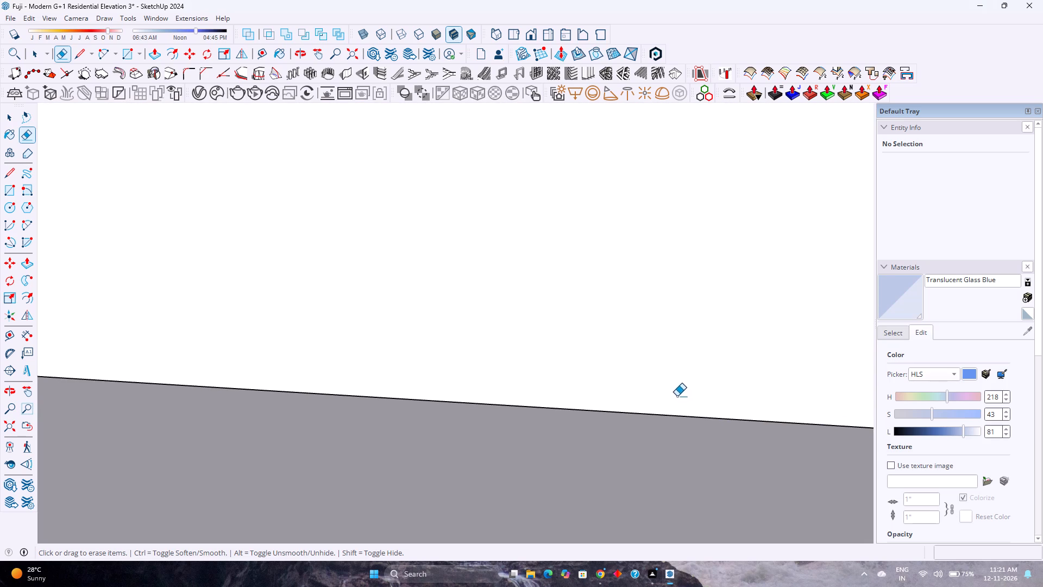
# Delete the two remaining pieces of the old arc from the surround's recessed front face.
pyautogui.scroll(-1, 677, 396)
pyautogui.scroll(-6, 566, 341)
pyautogui.keyDown('shift'); pyautogui.moveTo(447, 340); pyautogui.dragTo(839, 466, button='middle'); pyautogui.keyUp('shift')
pyautogui.scroll(-5, 628, 399)
pyautogui.scroll(1, 627, 399)
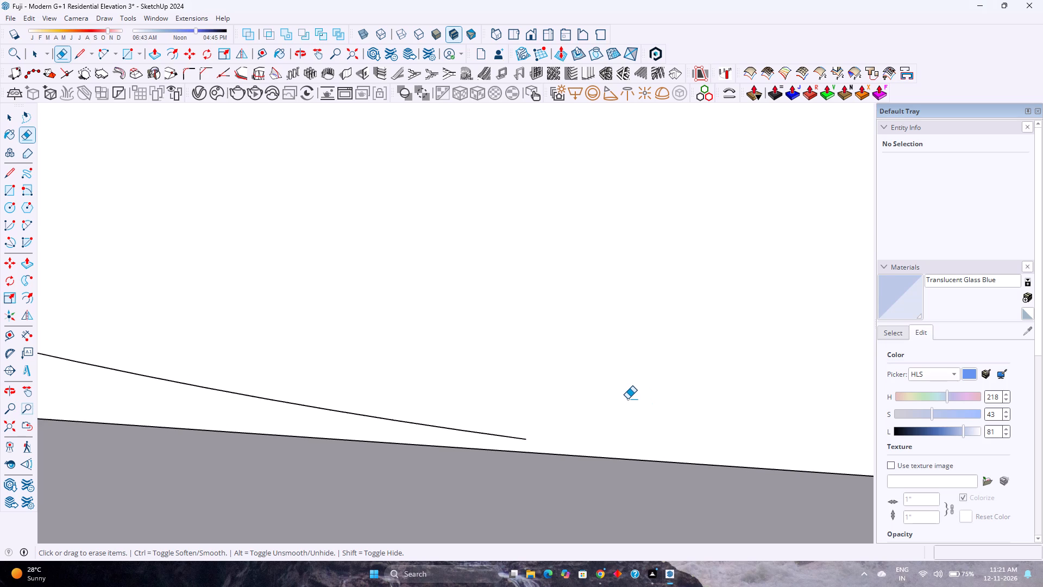
pyautogui.scroll(-10, 627, 399)
pyautogui.press('space')
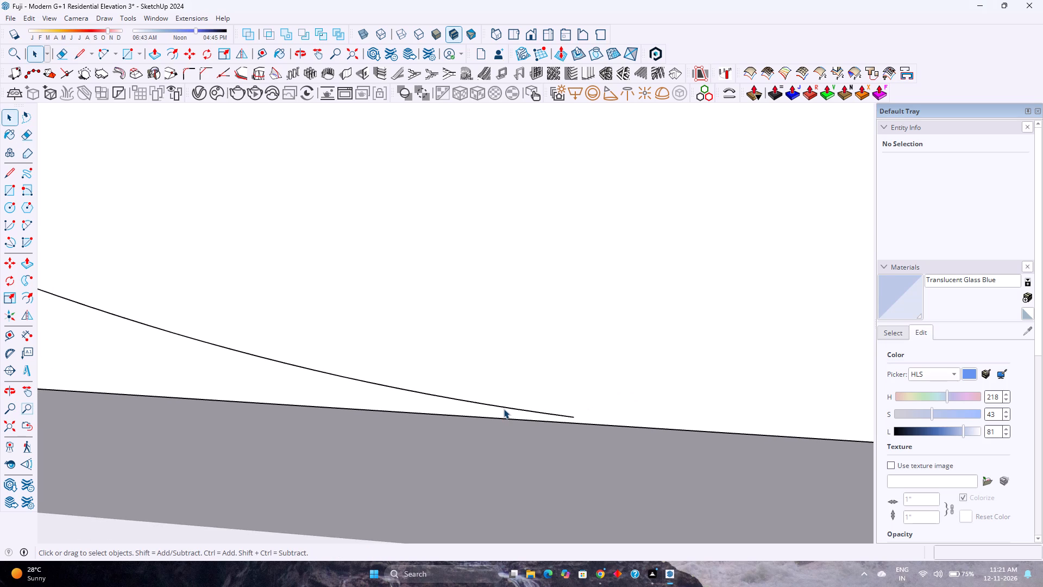
pyautogui.click(504, 408)
pyautogui.doubleClick(504, 407)
pyautogui.scroll(-2, 538, 375)
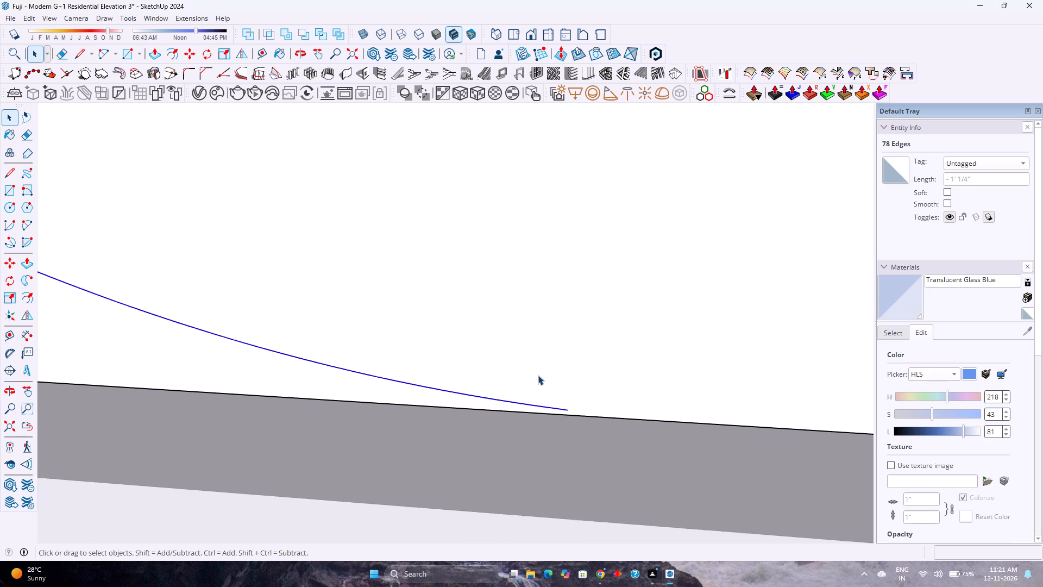
pyautogui.scroll(-20, 538, 375)
pyautogui.keyDown('shift'); pyautogui.moveTo(587, 307); pyautogui.dragTo(571, 449, button='middle'); pyautogui.keyUp('shift')
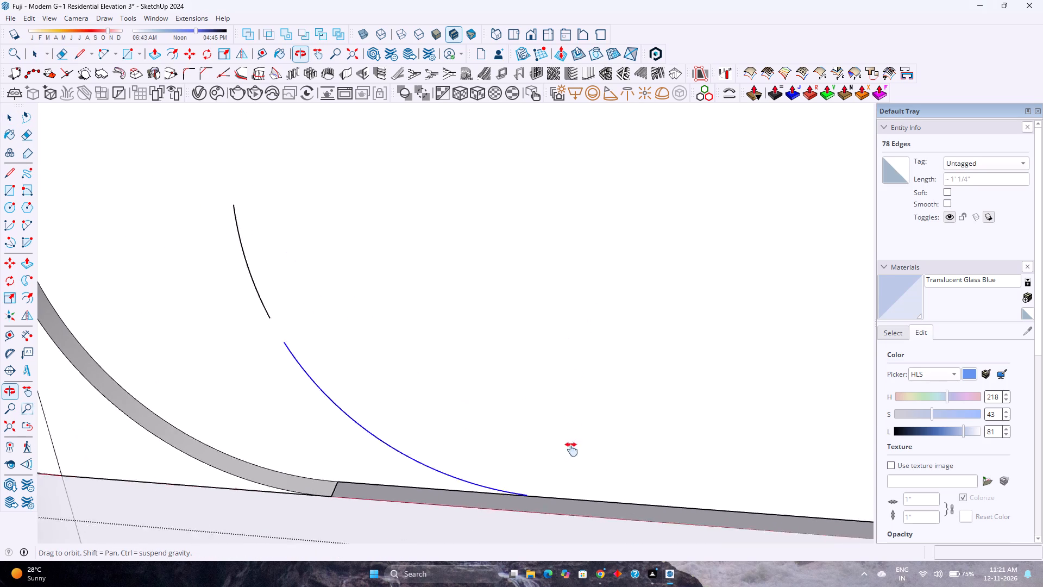
pyautogui.keyDown('shift'); pyautogui.moveTo(571, 449); pyautogui.dragTo(639, 518, button='middle'); pyautogui.keyUp('shift')
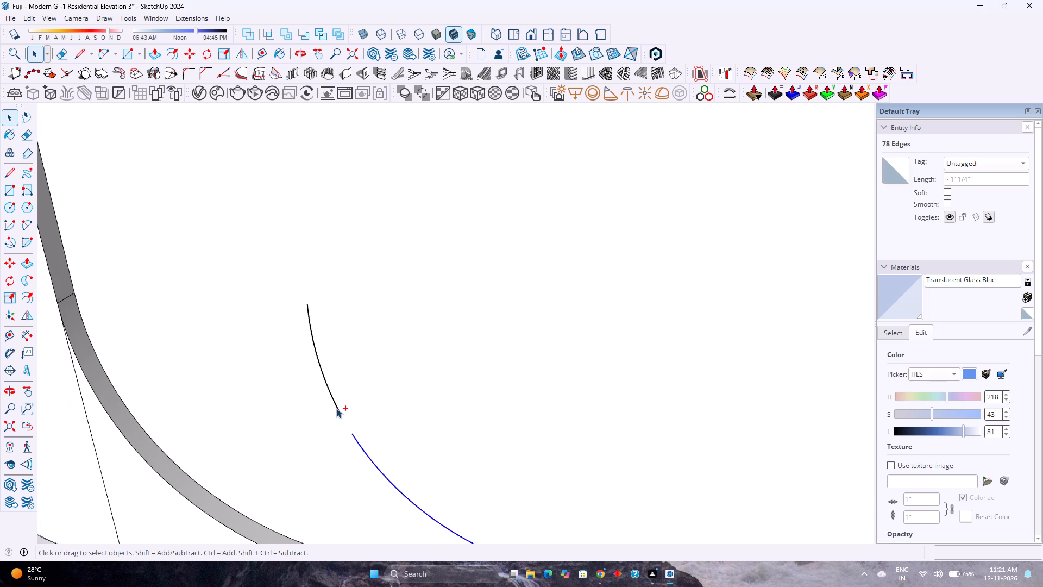
pyautogui.keyDown('ctrl'); pyautogui.tripleClick(336, 408); pyautogui.keyUp('ctrl')
pyautogui.press('Delete')
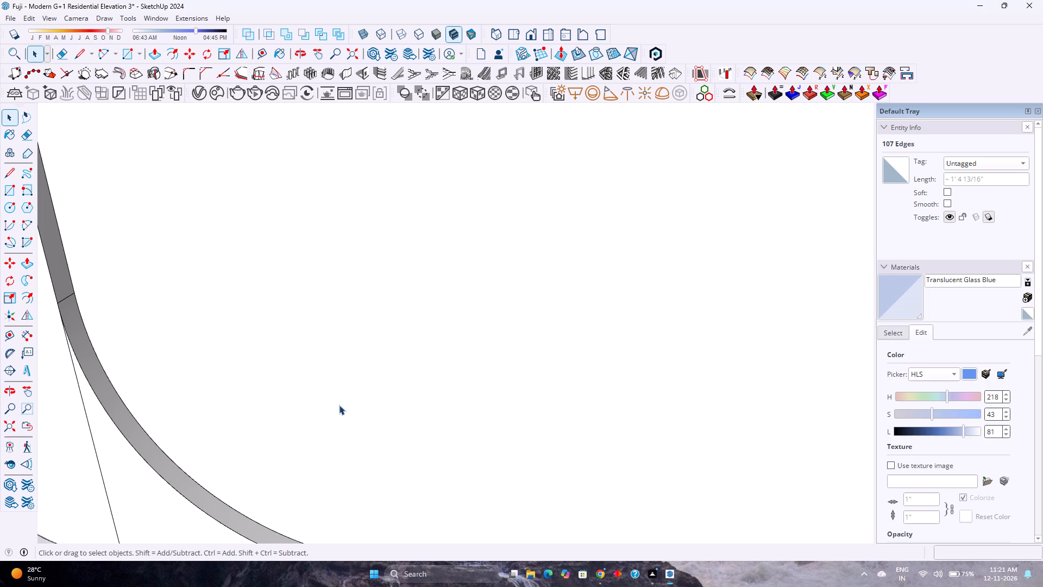
# Push/Pull the narrow side face of the strip projecting at the surround's upright back 9", shortening it toward the rounded corner.
pyautogui.scroll(-11, 391, 370)
pyautogui.scroll(1, 391, 370)
pyautogui.scroll(-3, 391, 370)
pyautogui.scroll(1, 391, 370)
pyautogui.scroll(-4, 391, 370)
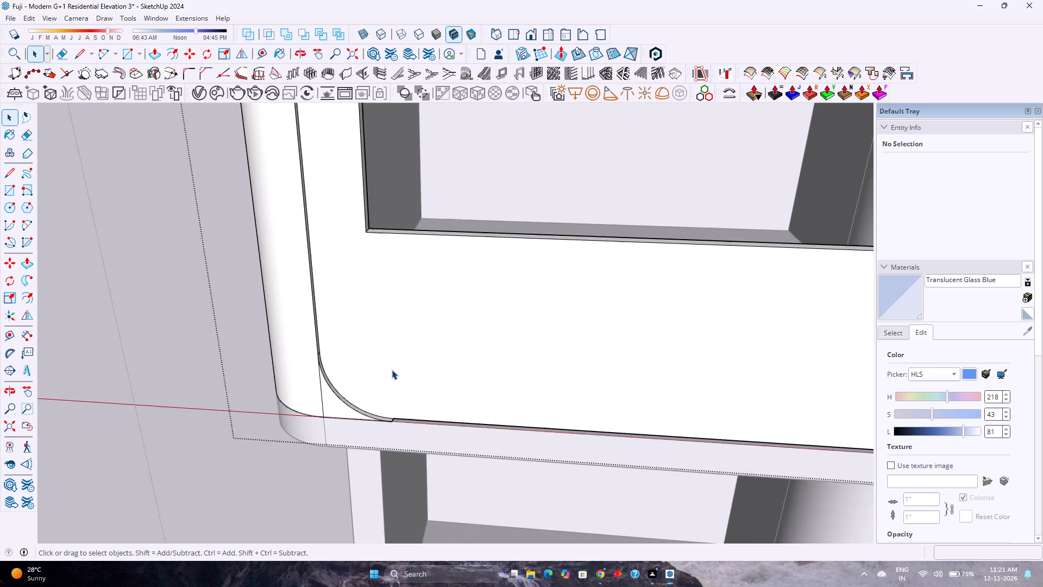
pyautogui.scroll(-7, 392, 370)
pyautogui.keyDown('shift'); pyautogui.moveTo(477, 268); pyautogui.dragTo(569, 464, button='middle'); pyautogui.keyUp('shift')
pyautogui.moveTo(530, 402); pyautogui.dragTo(385, 410, button='middle')
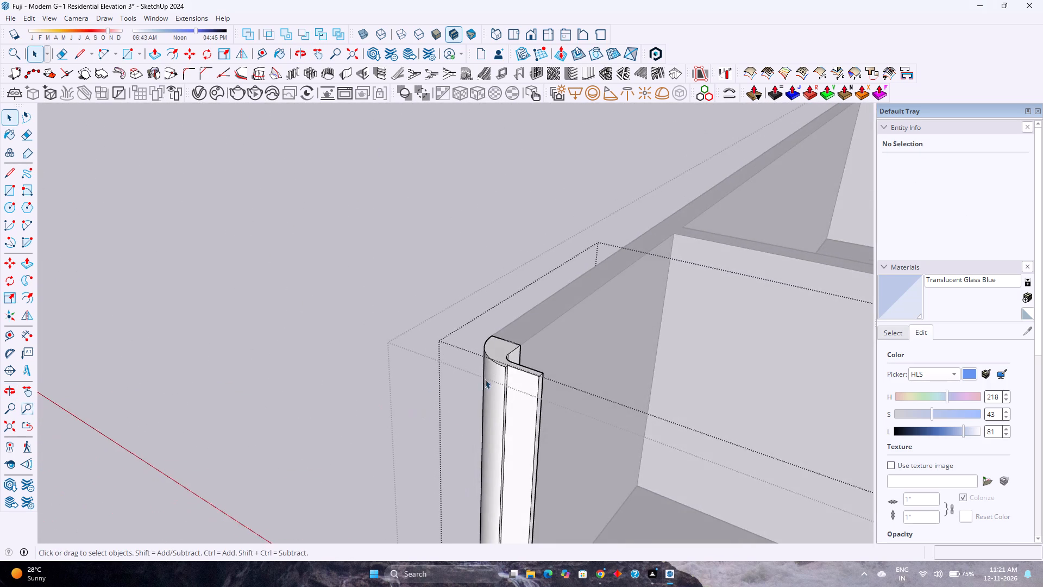
pyautogui.scroll(6, 505, 395)
pyautogui.moveTo(532, 421); pyautogui.dragTo(449, 441, button='middle')
pyautogui.press('p')
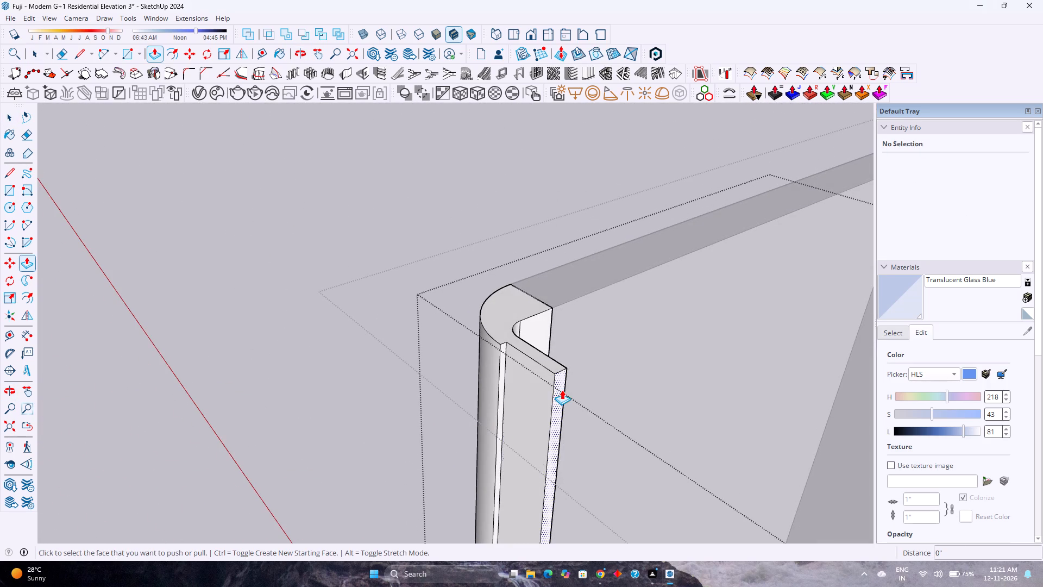
pyautogui.click(555, 386)
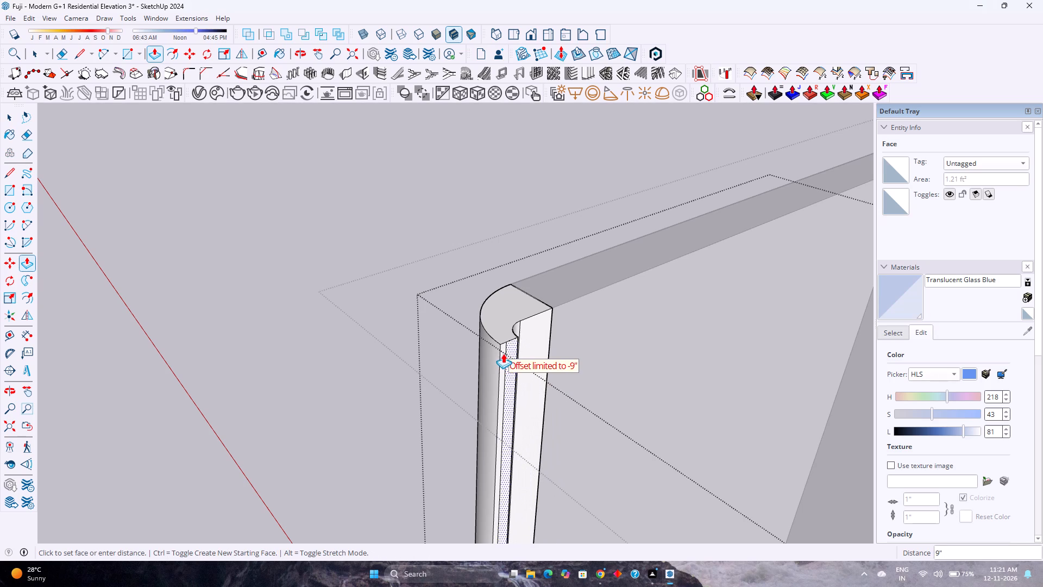
pyautogui.click(502, 353)
# Erase the leftover edge line on the upright's front face beside the rounded corner.
pyautogui.scroll(2, 501, 365)
pyautogui.press('e')
pyautogui.click(508, 361)
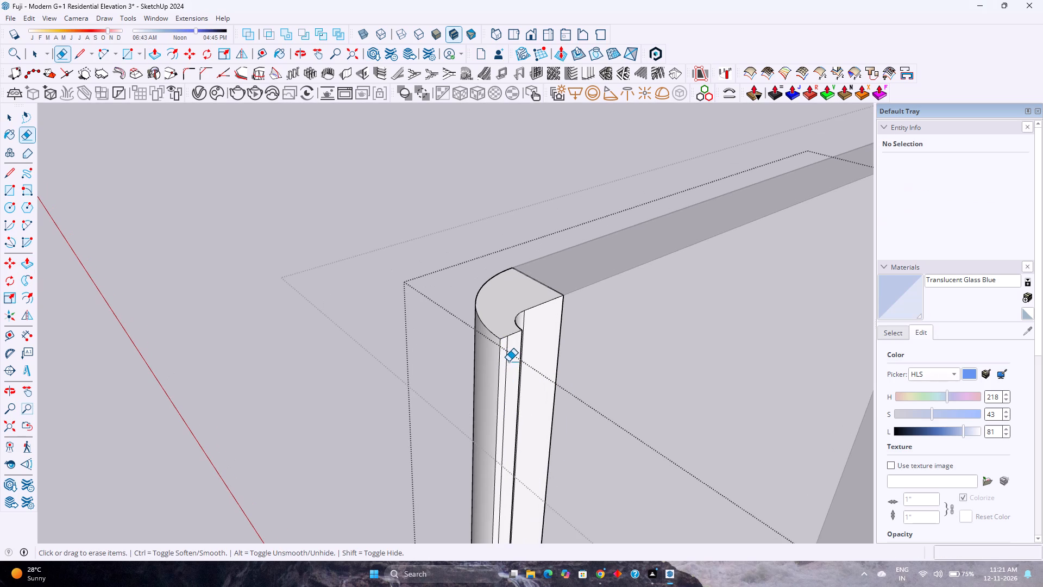
# Exit the balcony surround group and save the model.
pyautogui.scroll(-7, 518, 388)
pyautogui.press('space')
pyautogui.scroll(-5, 514, 379)
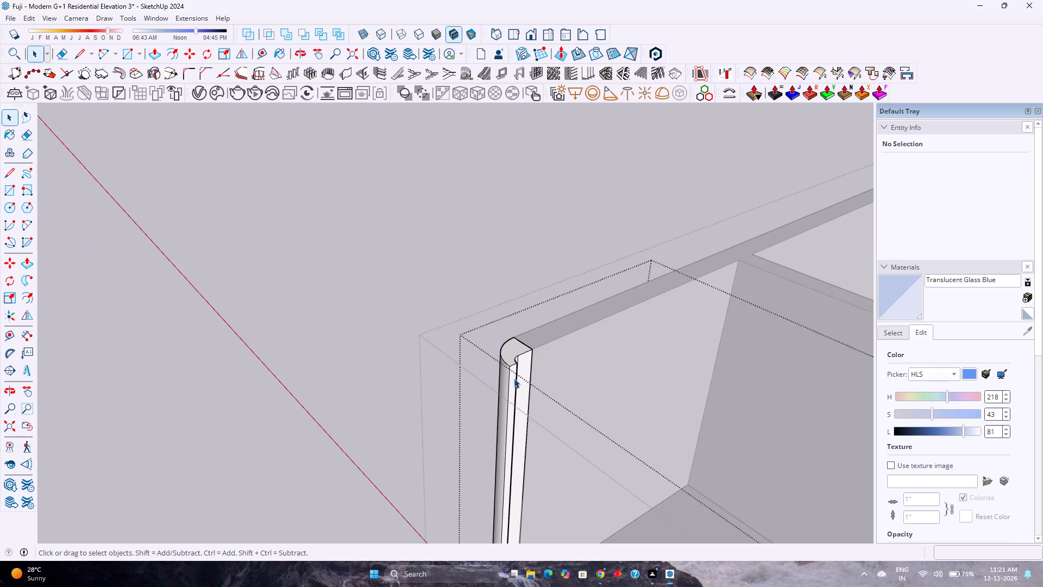
pyautogui.press('Escape')
pyautogui.scroll(-1, 514, 377)
pyautogui.click(437, 376)
pyautogui.scroll(-10, 437, 374)
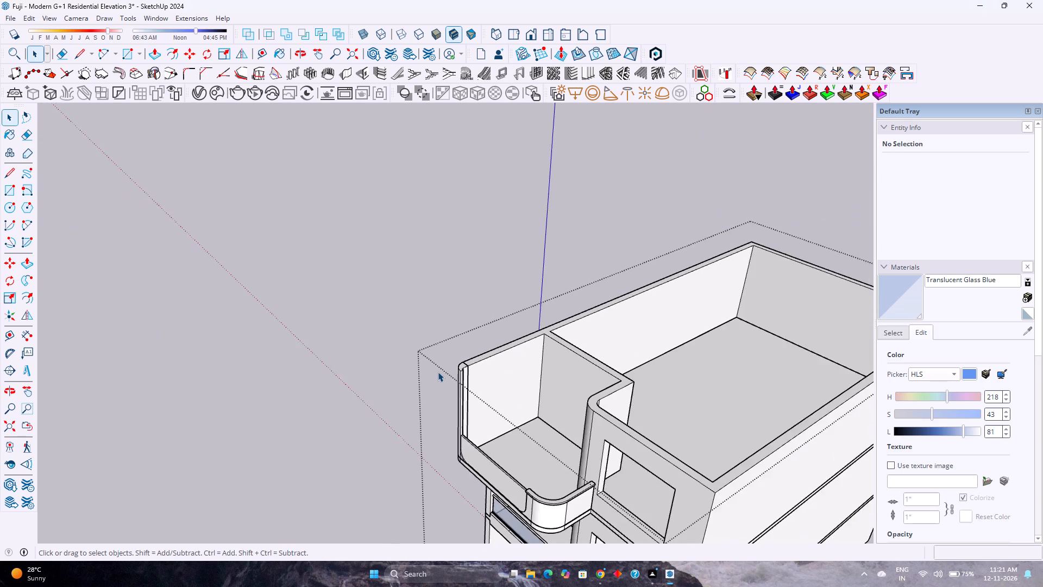
pyautogui.scroll(-3, 438, 372)
pyautogui.moveTo(410, 413); pyautogui.dragTo(671, 314, button='middle')
pyautogui.hotkey('ctrl', 's')
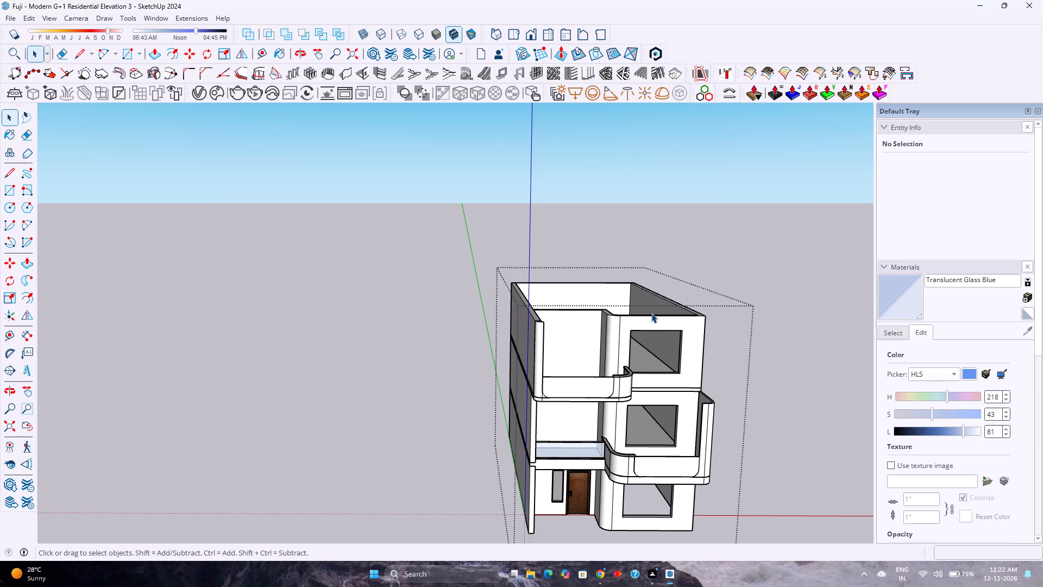
# Examine the cleaned-up top-storey balcony surround and the overall front elevation, close up and from an oblique angle.
pyautogui.scroll(-2, 651, 313)
pyautogui.scroll(6, 651, 313)
pyautogui.scroll(-4, 654, 314)
pyautogui.scroll(4, 654, 314)
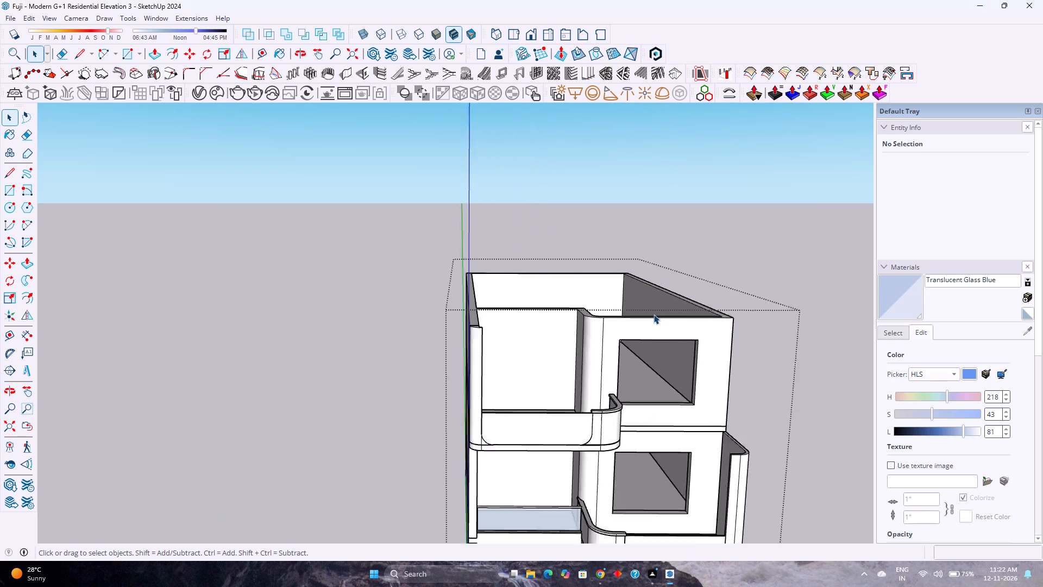
pyautogui.scroll(-4, 654, 314)
pyautogui.scroll(4, 654, 315)
pyautogui.scroll(-1, 506, 460)
pyautogui.scroll(4, 505, 461)
pyautogui.scroll(-1, 505, 462)
pyautogui.scroll(4, 508, 468)
pyautogui.scroll(-3, 508, 468)
pyautogui.scroll(4, 508, 470)
pyautogui.scroll(-4, 508, 470)
pyautogui.scroll(1, 508, 470)
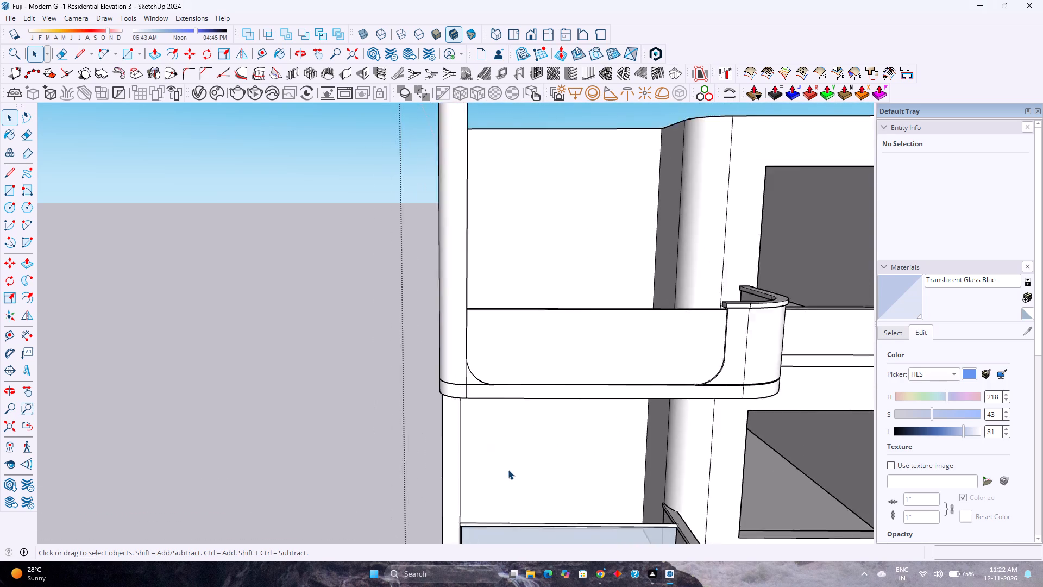
pyautogui.scroll(2, 508, 470)
pyautogui.scroll(-4, 508, 470)
pyautogui.scroll(3, 508, 470)
pyautogui.scroll(-3, 508, 470)
pyautogui.scroll(3, 508, 470)
pyautogui.scroll(-3, 508, 470)
pyautogui.scroll(3, 508, 470)
pyautogui.scroll(-4, 508, 470)
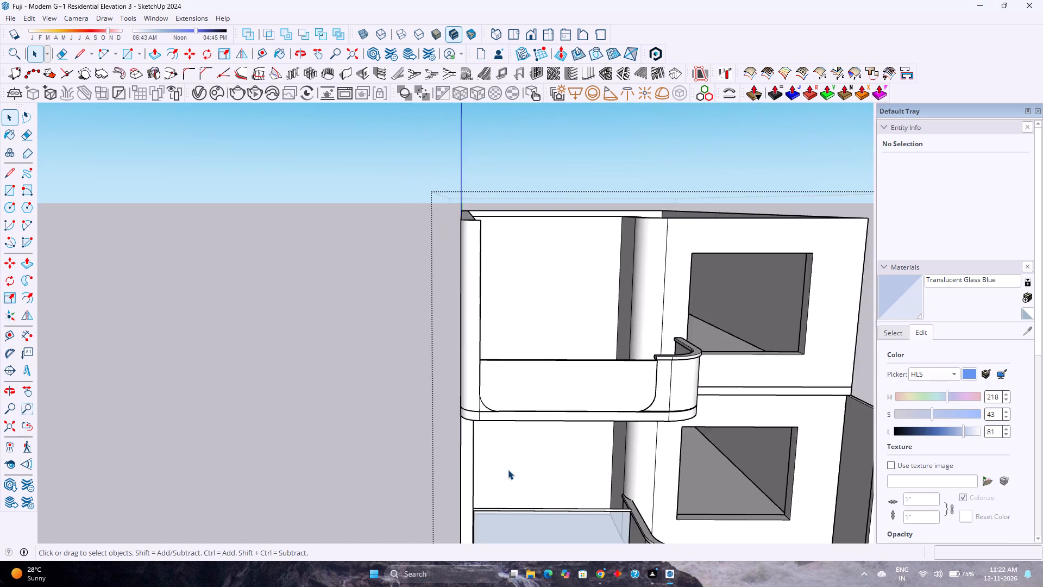
pyautogui.scroll(4, 508, 470)
pyautogui.scroll(-4, 508, 470)
pyautogui.scroll(2, 508, 470)
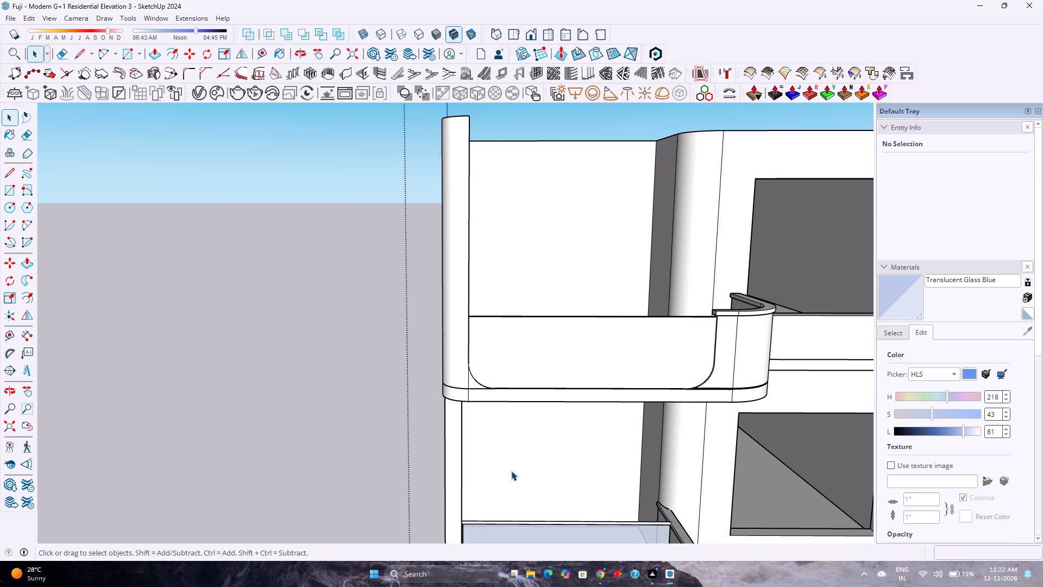
pyautogui.scroll(-4, 516, 476)
pyautogui.scroll(4, 516, 476)
pyautogui.scroll(-4, 516, 476)
pyautogui.scroll(3, 516, 476)
pyautogui.scroll(-5, 516, 476)
pyautogui.scroll(4, 518, 471)
pyautogui.scroll(-2, 518, 471)
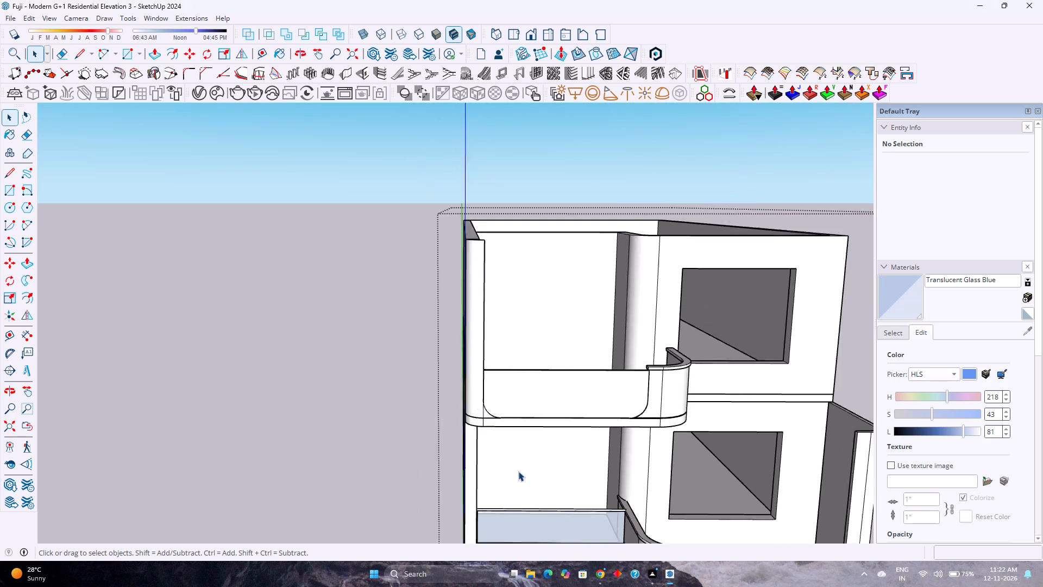
pyautogui.scroll(-9, 518, 471)
pyautogui.scroll(-5, 570, 339)
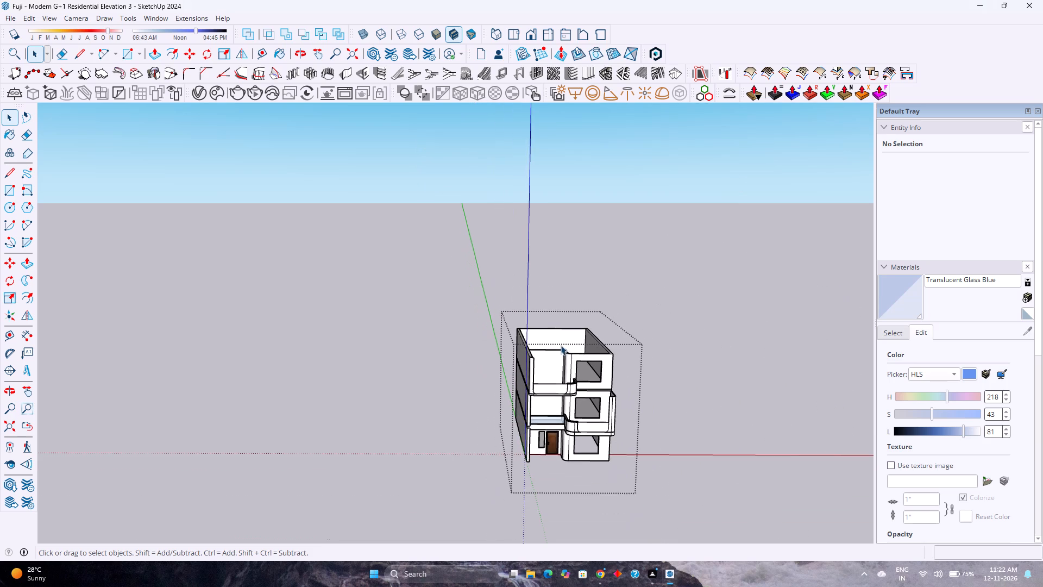
pyautogui.scroll(5, 649, 449)
pyautogui.scroll(-4, 609, 436)
pyautogui.scroll(3, 609, 436)
pyautogui.scroll(-3, 609, 436)
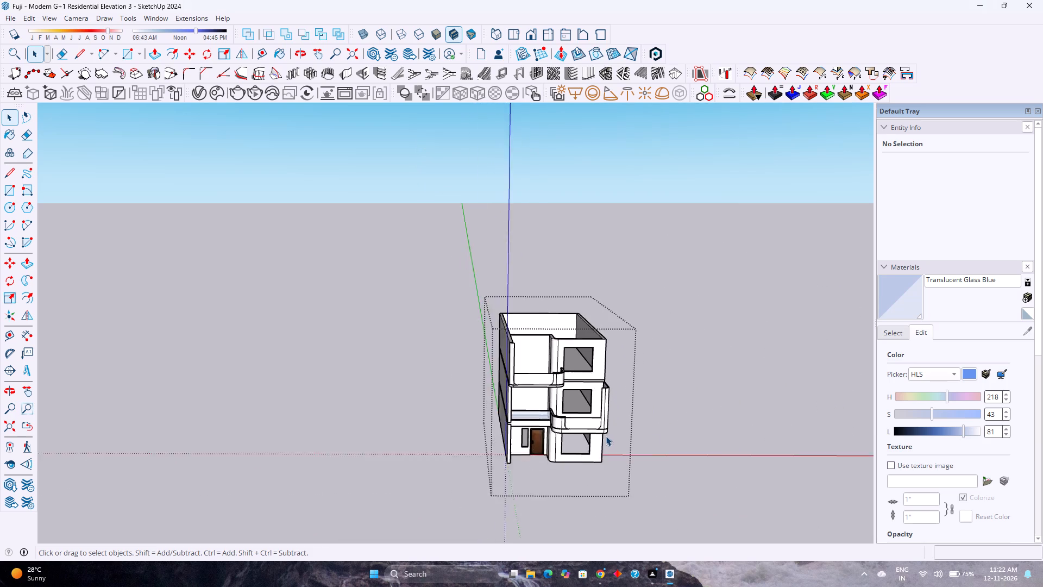
pyautogui.scroll(4, 601, 434)
pyautogui.scroll(-2, 558, 414)
pyautogui.scroll(3, 558, 414)
pyautogui.scroll(3, 567, 326)
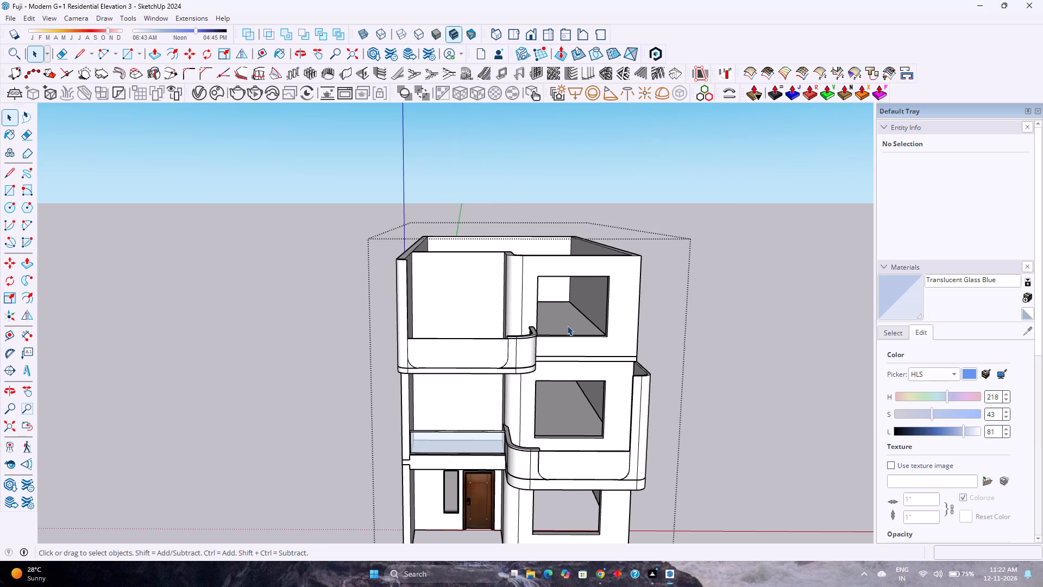
pyautogui.scroll(-2, 567, 326)
pyautogui.scroll(3, 567, 326)
pyautogui.scroll(-2, 567, 327)
pyautogui.scroll(2, 567, 327)
pyautogui.scroll(-3, 567, 327)
pyautogui.scroll(3, 567, 327)
pyautogui.scroll(-4, 567, 327)
pyautogui.scroll(3, 567, 327)
pyautogui.scroll(-3, 567, 327)
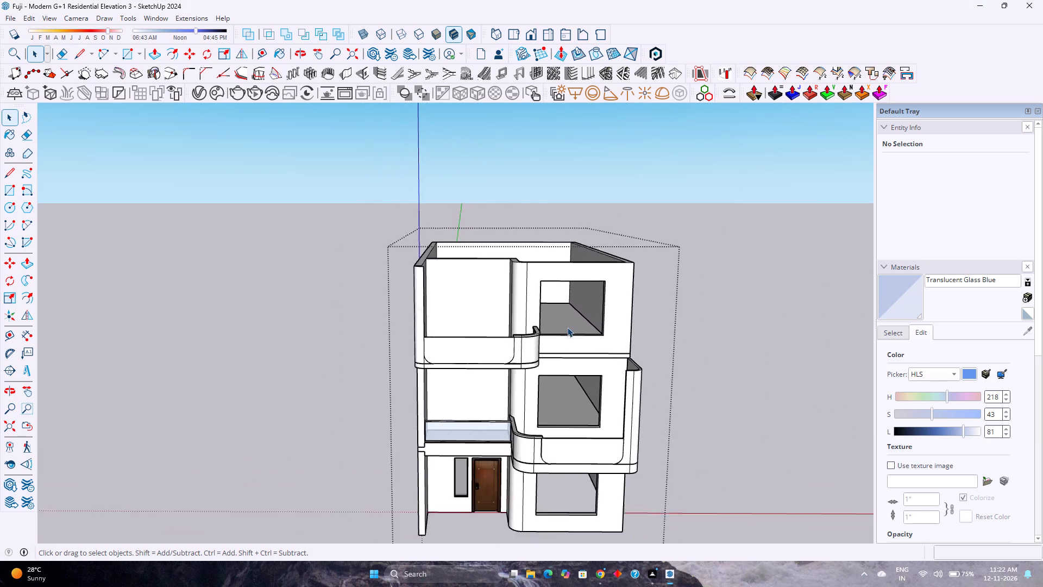
pyautogui.scroll(3, 567, 327)
pyautogui.scroll(-2, 557, 372)
pyautogui.moveTo(554, 384); pyautogui.dragTo(431, 336, button='middle')
pyautogui.scroll(-3, 428, 332)
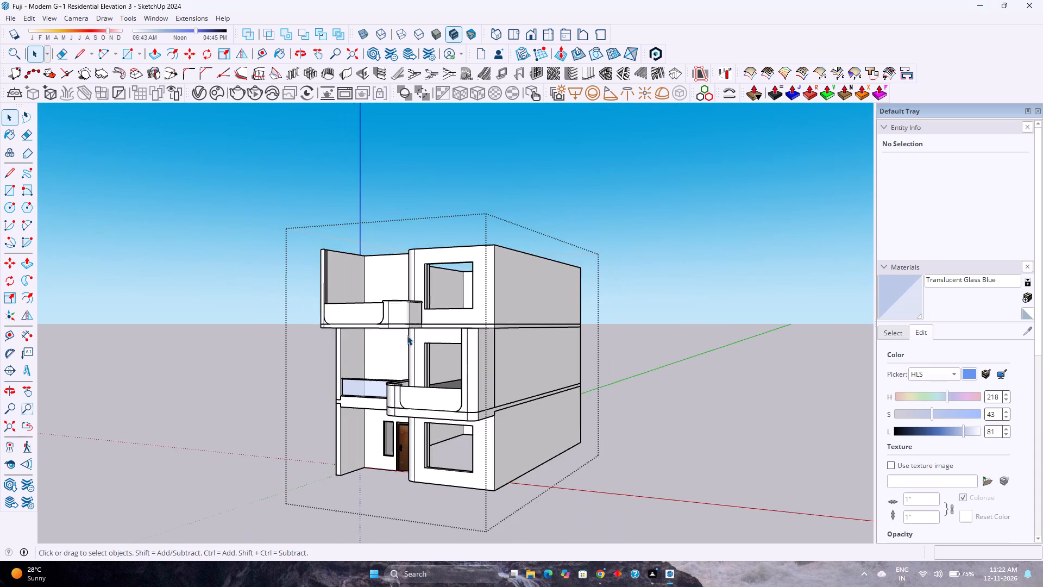
pyautogui.scroll(7, 359, 339)
pyautogui.scroll(-4, 328, 346)
pyautogui.scroll(3, 328, 346)
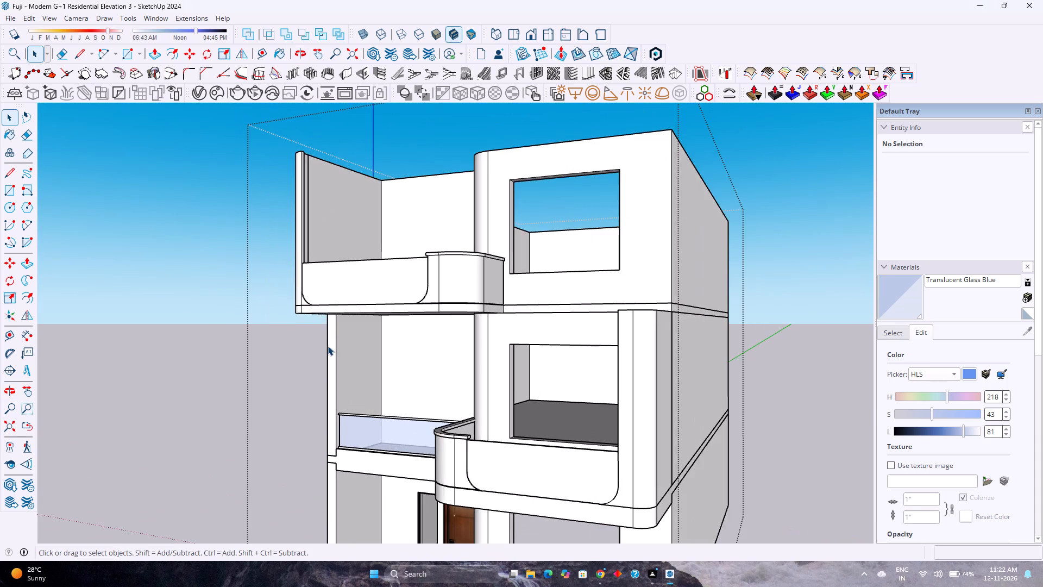
pyautogui.scroll(-2, 328, 346)
pyautogui.scroll(3, 328, 346)
pyautogui.scroll(-2, 328, 346)
pyautogui.scroll(3, 328, 346)
pyautogui.scroll(-2, 328, 346)
pyautogui.scroll(2, 328, 346)
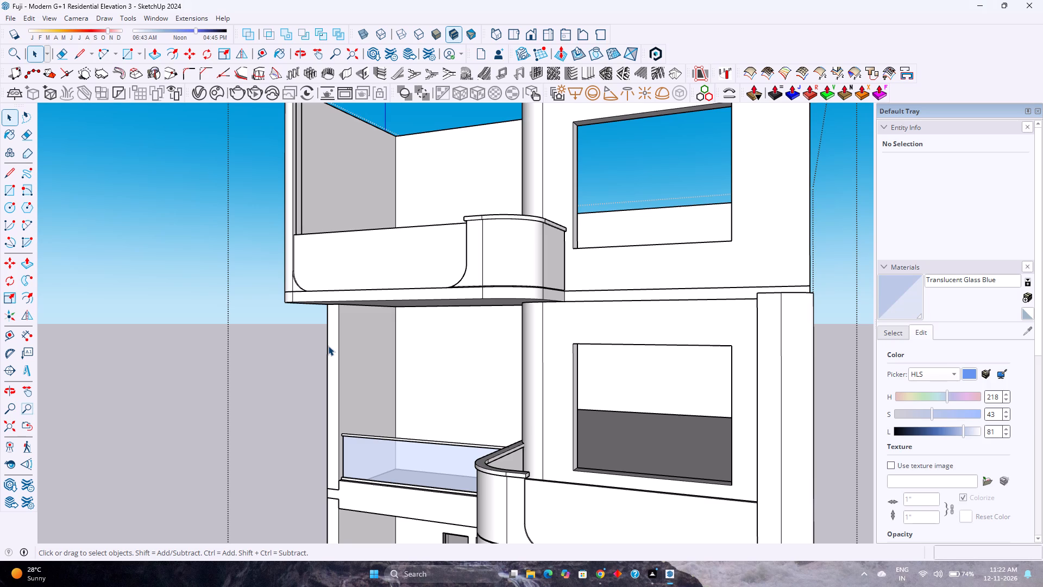
pyautogui.scroll(-1, 329, 346)
pyautogui.scroll(2, 329, 348)
pyautogui.scroll(-6, 329, 348)
pyautogui.moveTo(329, 349); pyautogui.dragTo(347, 386, button='middle')
pyautogui.scroll(-4, 347, 386)
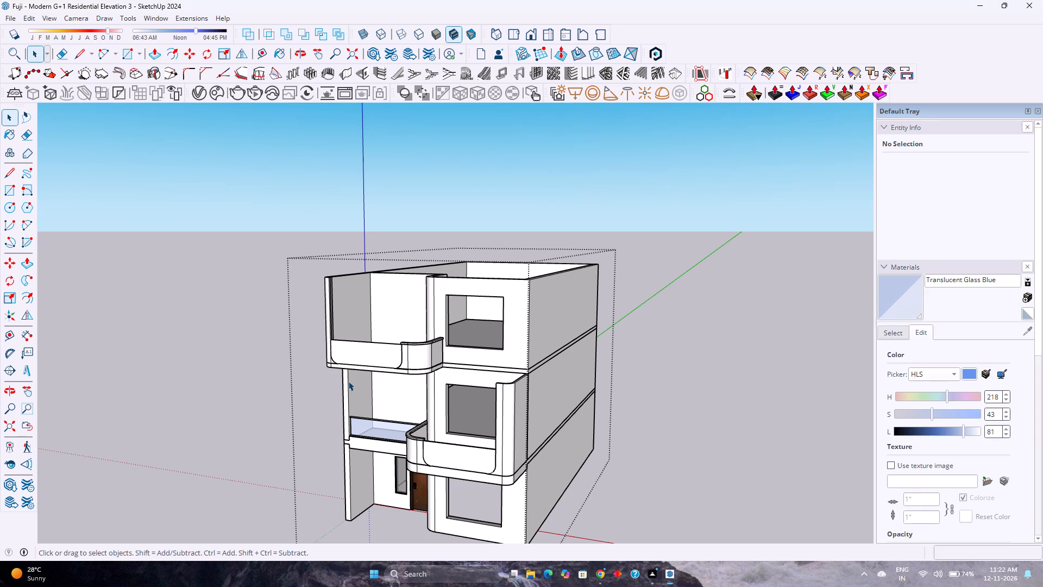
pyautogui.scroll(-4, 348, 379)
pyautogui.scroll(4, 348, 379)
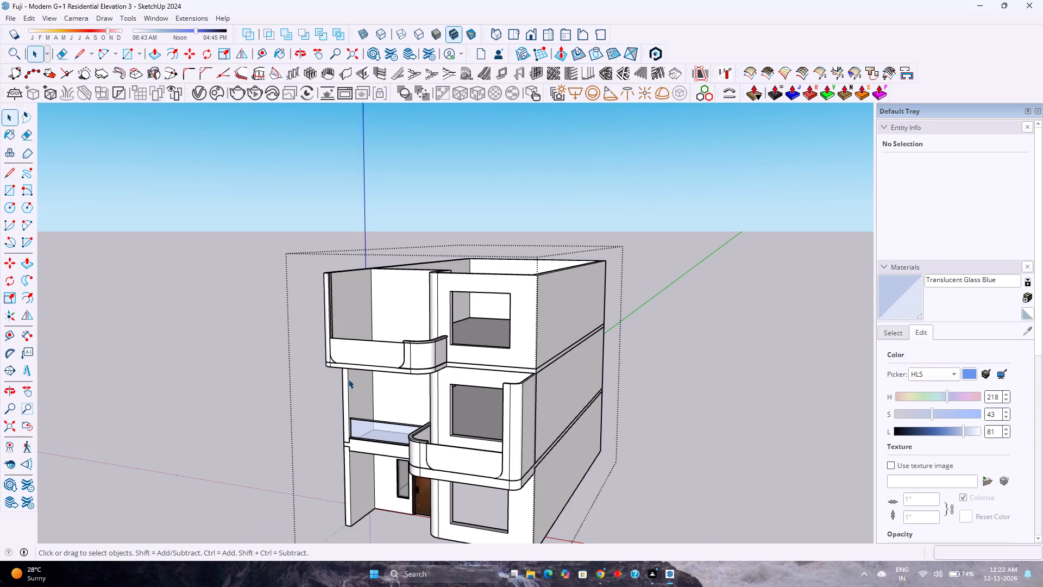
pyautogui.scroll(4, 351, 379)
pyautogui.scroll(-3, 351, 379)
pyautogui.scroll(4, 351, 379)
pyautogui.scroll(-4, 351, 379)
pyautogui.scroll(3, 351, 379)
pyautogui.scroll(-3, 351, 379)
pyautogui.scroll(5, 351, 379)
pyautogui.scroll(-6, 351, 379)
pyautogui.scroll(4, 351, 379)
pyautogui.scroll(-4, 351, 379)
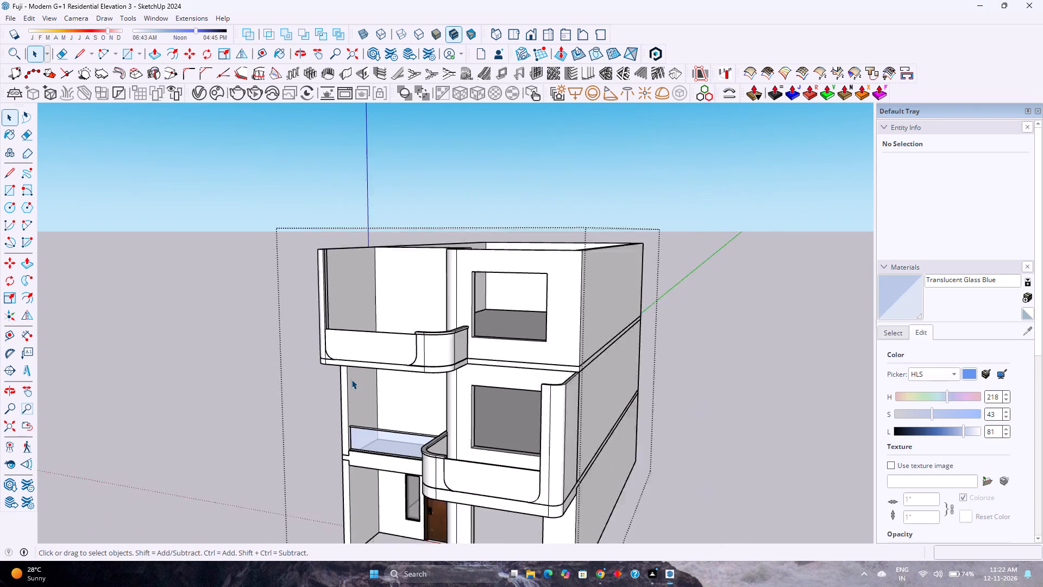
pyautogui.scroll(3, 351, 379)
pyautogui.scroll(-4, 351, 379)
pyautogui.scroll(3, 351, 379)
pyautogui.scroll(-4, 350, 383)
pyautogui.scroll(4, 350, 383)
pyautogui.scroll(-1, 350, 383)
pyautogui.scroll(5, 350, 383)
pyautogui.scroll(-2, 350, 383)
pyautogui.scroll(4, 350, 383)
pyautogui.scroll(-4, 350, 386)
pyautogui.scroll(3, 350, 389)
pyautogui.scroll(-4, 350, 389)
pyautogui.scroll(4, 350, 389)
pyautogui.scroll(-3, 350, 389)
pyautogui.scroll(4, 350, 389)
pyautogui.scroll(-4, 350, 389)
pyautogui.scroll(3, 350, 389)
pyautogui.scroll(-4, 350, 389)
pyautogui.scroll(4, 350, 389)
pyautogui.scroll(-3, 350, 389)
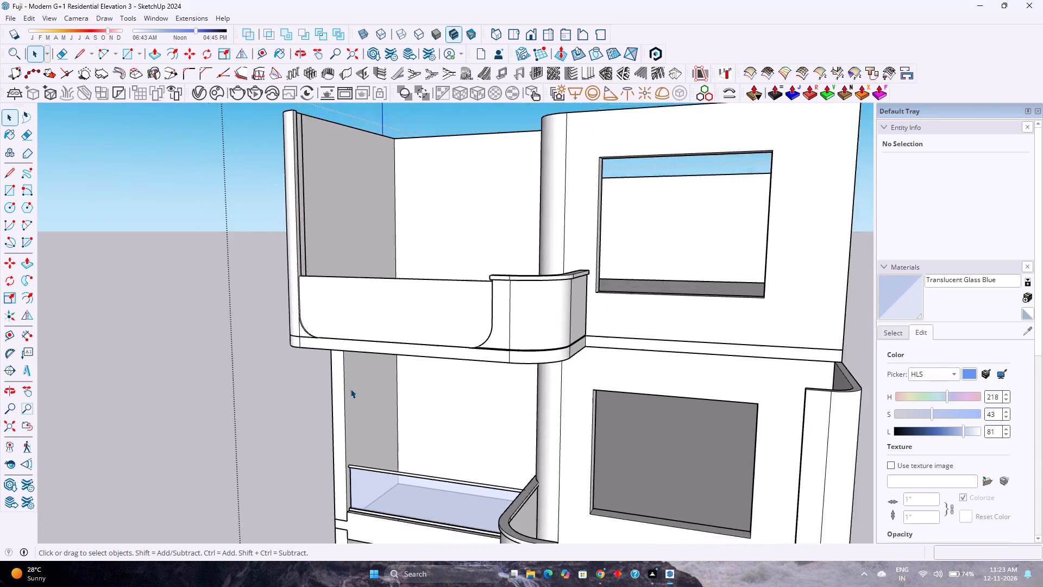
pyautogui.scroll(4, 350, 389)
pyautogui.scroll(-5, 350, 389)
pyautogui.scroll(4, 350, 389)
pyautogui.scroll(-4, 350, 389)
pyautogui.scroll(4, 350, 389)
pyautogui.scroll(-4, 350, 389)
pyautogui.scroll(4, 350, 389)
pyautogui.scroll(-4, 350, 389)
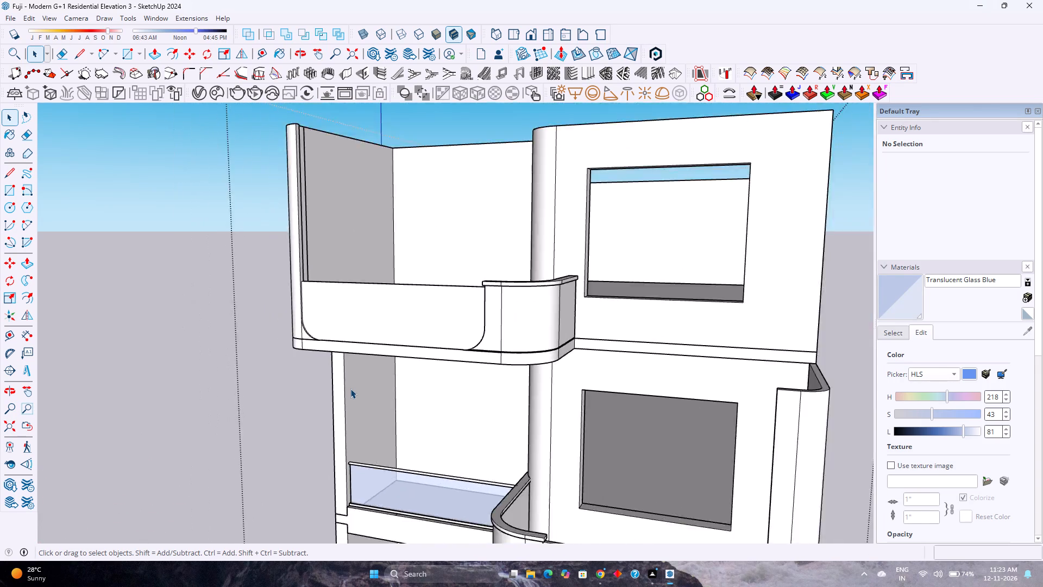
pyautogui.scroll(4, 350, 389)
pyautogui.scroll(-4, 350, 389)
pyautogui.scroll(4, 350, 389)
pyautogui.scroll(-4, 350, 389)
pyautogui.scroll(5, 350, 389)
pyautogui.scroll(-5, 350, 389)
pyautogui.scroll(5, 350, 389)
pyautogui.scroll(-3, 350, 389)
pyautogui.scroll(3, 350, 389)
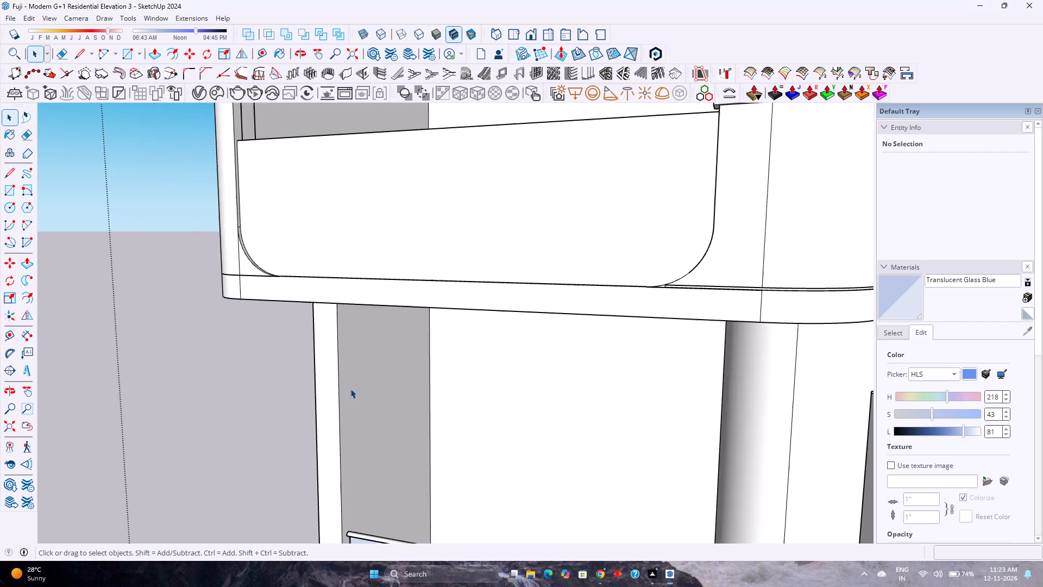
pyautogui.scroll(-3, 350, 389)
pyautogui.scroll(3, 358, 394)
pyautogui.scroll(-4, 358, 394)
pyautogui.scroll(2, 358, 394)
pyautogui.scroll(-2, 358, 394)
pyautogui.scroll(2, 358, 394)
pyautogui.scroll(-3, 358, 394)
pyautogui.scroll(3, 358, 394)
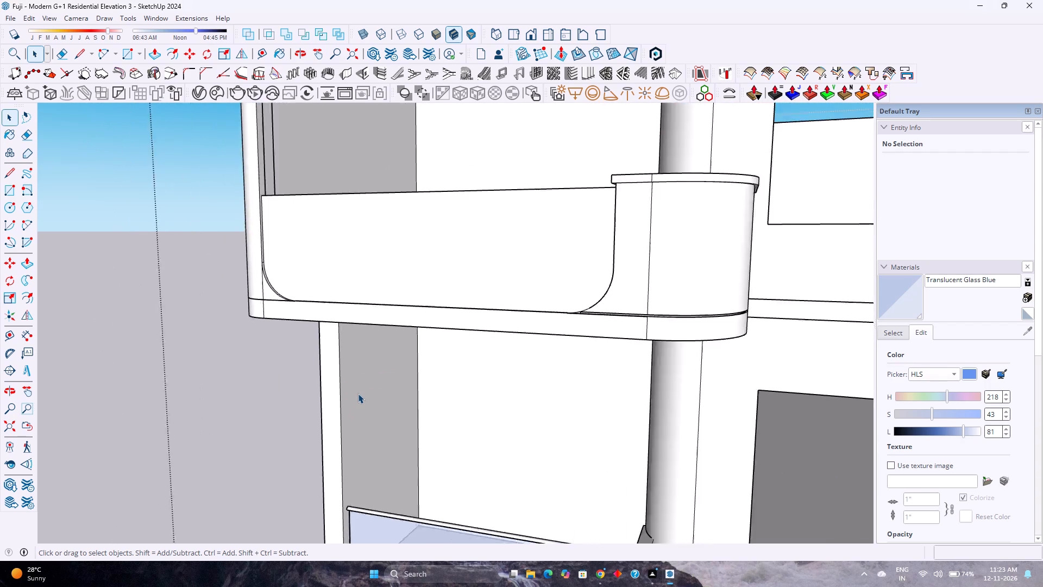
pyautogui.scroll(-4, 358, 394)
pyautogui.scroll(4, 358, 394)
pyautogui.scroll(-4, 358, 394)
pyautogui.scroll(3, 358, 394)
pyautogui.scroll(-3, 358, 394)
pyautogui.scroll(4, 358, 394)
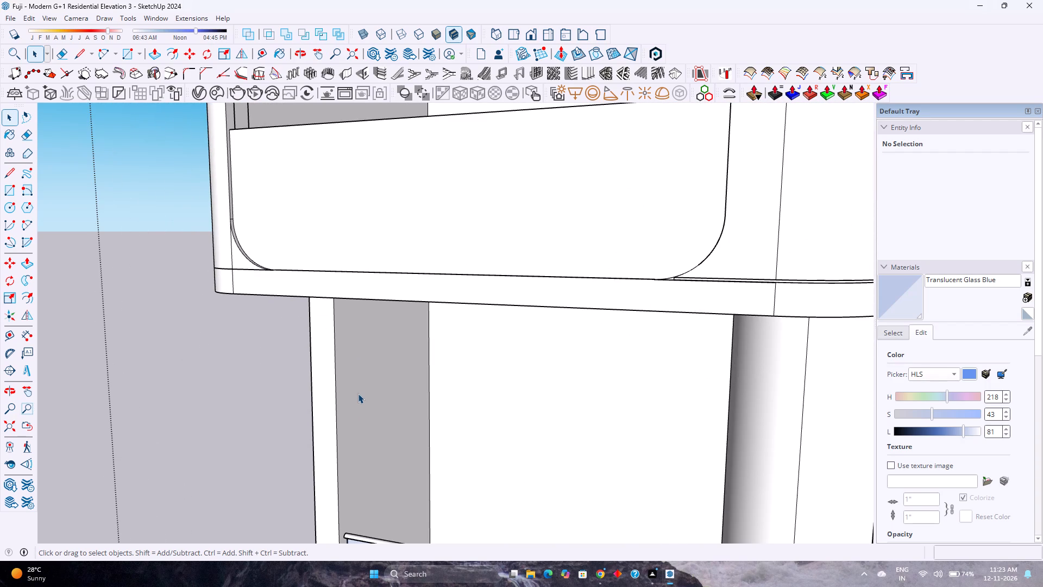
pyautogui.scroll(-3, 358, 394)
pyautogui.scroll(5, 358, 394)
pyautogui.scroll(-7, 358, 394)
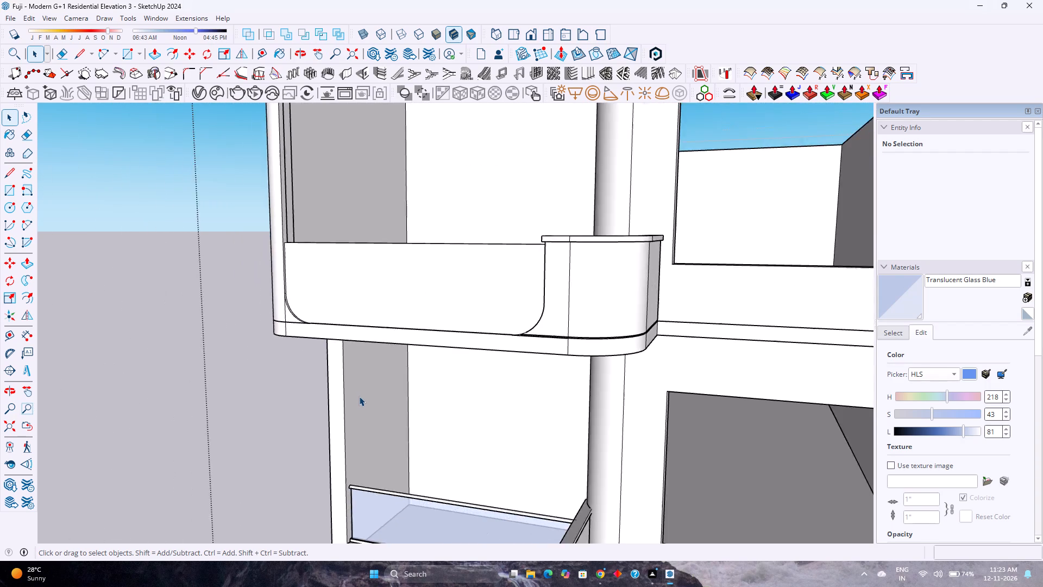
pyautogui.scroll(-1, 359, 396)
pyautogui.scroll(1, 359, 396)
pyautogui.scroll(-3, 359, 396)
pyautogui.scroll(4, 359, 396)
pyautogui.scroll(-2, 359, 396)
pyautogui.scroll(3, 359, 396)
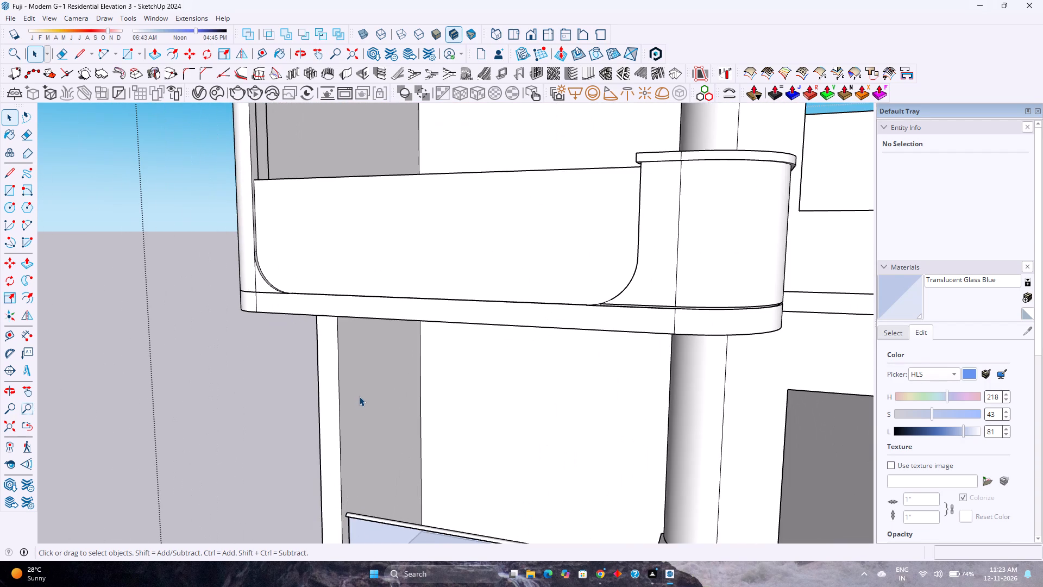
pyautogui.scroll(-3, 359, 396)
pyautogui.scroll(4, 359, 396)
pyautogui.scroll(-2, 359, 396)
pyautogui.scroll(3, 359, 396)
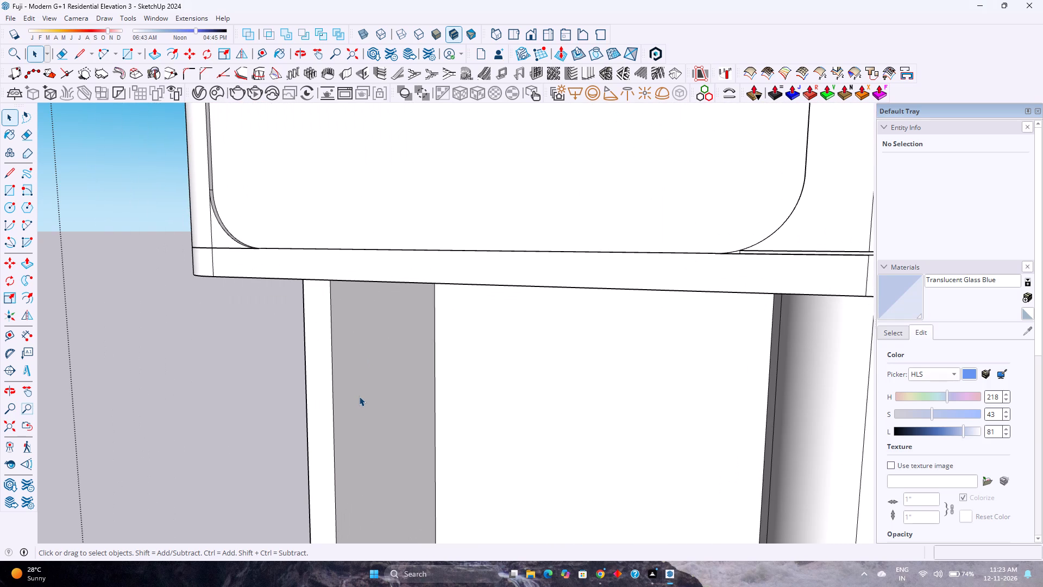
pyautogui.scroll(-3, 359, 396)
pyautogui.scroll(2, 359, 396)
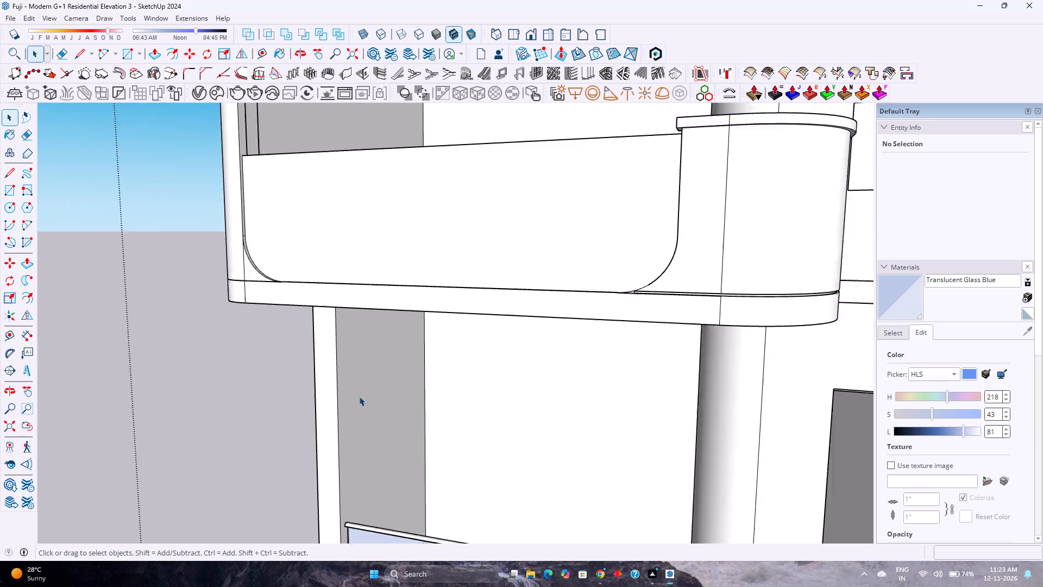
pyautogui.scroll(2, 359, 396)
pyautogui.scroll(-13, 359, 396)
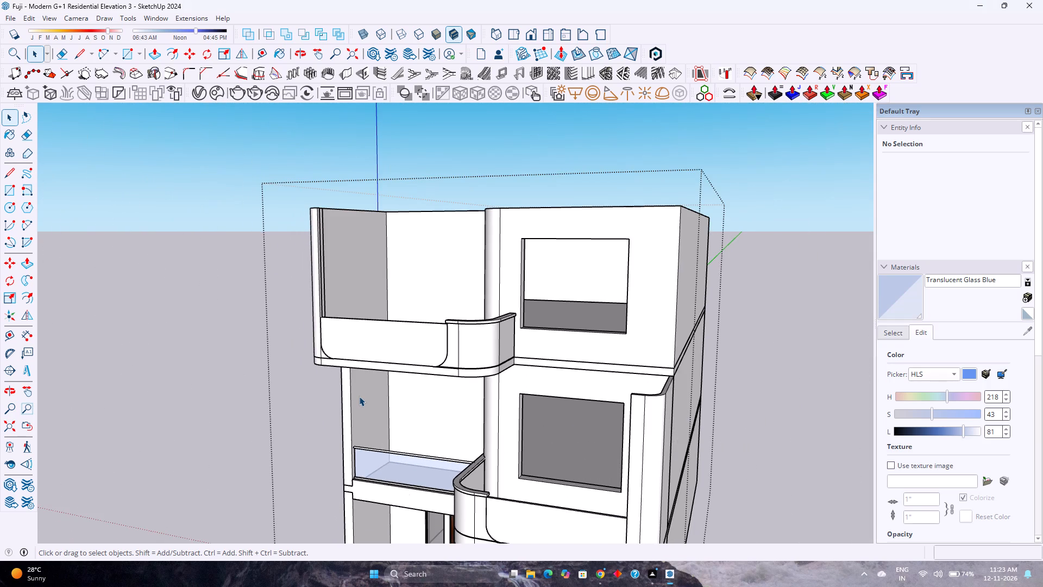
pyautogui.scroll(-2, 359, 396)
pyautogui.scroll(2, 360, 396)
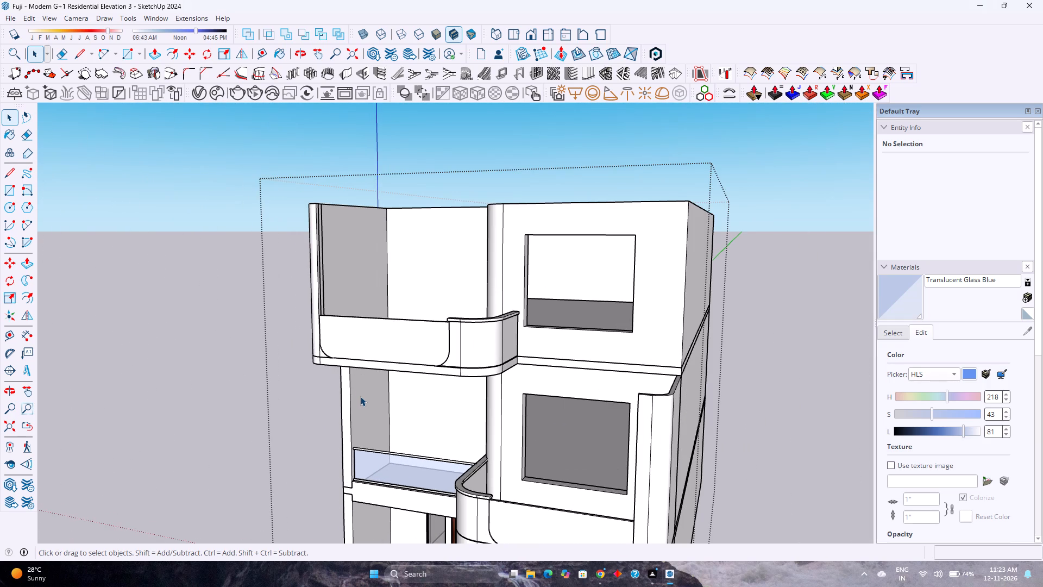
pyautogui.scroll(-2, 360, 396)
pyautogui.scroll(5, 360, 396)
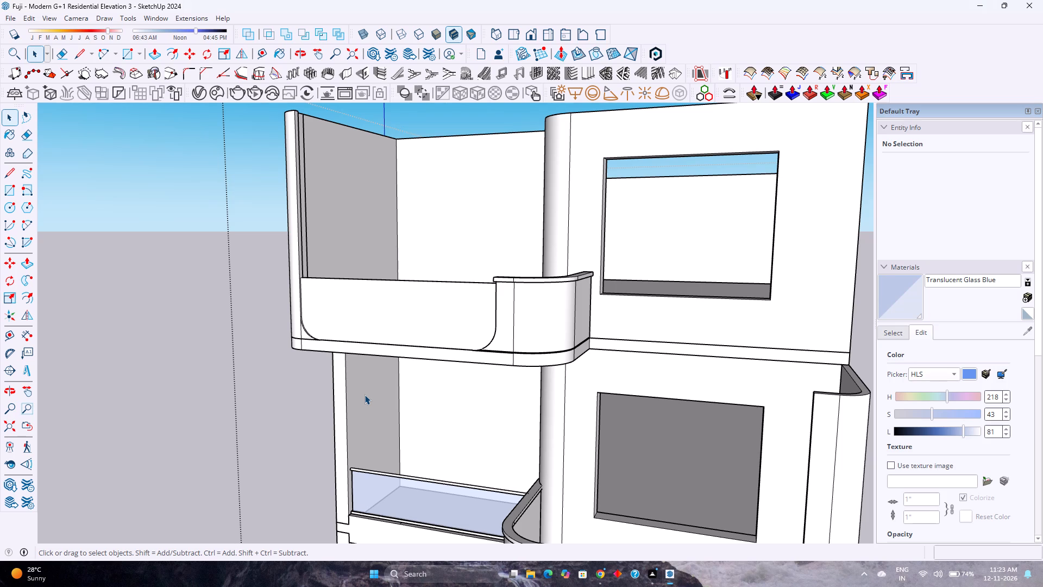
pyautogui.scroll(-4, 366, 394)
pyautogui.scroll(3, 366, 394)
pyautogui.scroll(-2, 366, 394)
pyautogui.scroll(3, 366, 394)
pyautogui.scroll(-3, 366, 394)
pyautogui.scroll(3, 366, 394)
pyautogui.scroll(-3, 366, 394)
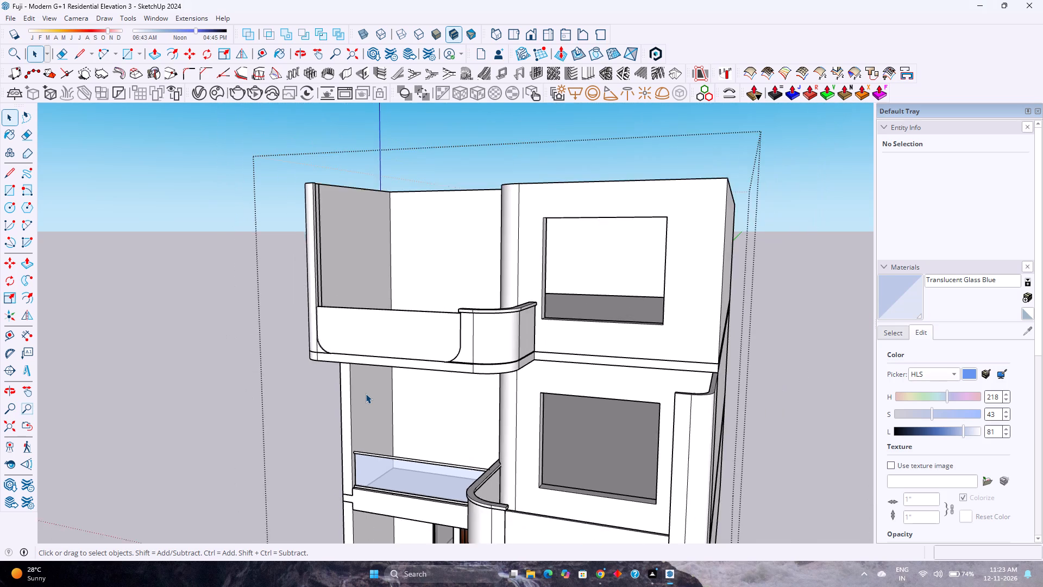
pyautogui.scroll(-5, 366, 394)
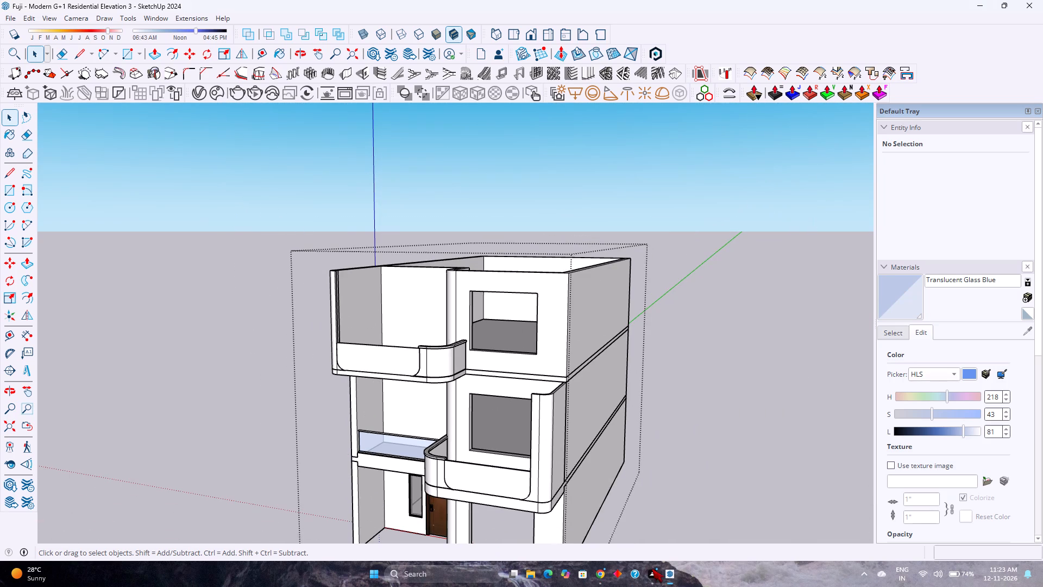
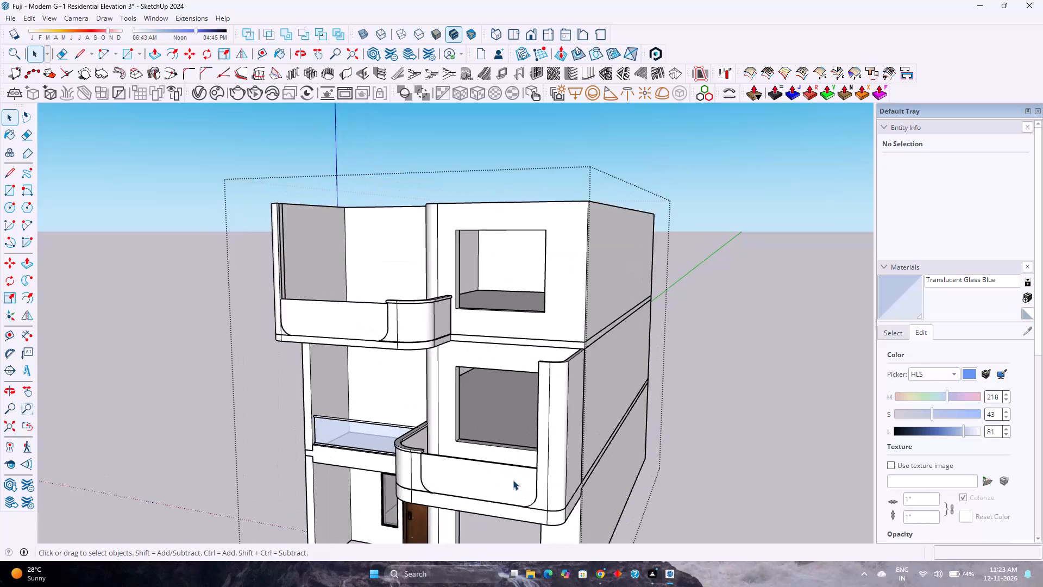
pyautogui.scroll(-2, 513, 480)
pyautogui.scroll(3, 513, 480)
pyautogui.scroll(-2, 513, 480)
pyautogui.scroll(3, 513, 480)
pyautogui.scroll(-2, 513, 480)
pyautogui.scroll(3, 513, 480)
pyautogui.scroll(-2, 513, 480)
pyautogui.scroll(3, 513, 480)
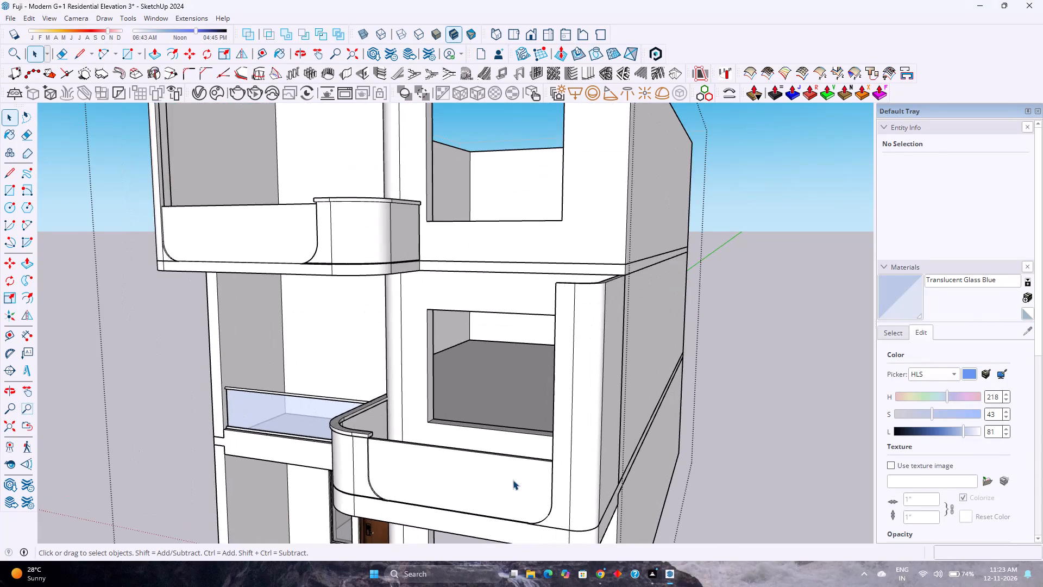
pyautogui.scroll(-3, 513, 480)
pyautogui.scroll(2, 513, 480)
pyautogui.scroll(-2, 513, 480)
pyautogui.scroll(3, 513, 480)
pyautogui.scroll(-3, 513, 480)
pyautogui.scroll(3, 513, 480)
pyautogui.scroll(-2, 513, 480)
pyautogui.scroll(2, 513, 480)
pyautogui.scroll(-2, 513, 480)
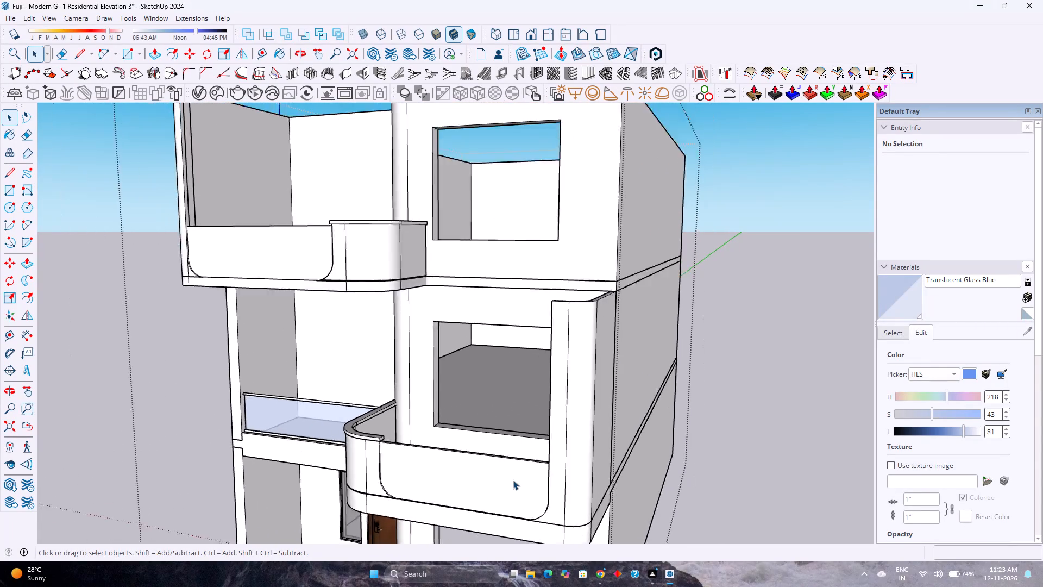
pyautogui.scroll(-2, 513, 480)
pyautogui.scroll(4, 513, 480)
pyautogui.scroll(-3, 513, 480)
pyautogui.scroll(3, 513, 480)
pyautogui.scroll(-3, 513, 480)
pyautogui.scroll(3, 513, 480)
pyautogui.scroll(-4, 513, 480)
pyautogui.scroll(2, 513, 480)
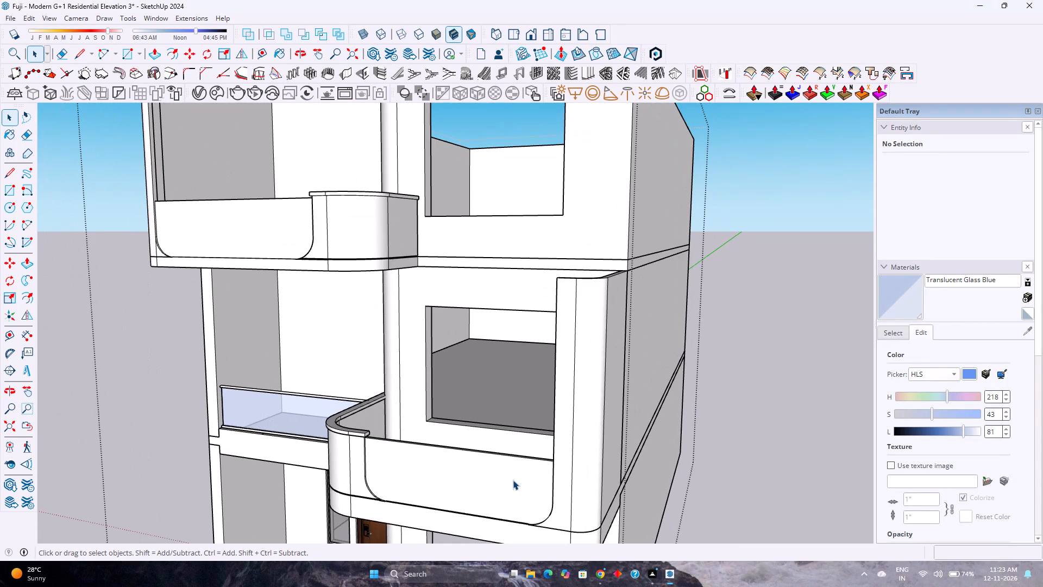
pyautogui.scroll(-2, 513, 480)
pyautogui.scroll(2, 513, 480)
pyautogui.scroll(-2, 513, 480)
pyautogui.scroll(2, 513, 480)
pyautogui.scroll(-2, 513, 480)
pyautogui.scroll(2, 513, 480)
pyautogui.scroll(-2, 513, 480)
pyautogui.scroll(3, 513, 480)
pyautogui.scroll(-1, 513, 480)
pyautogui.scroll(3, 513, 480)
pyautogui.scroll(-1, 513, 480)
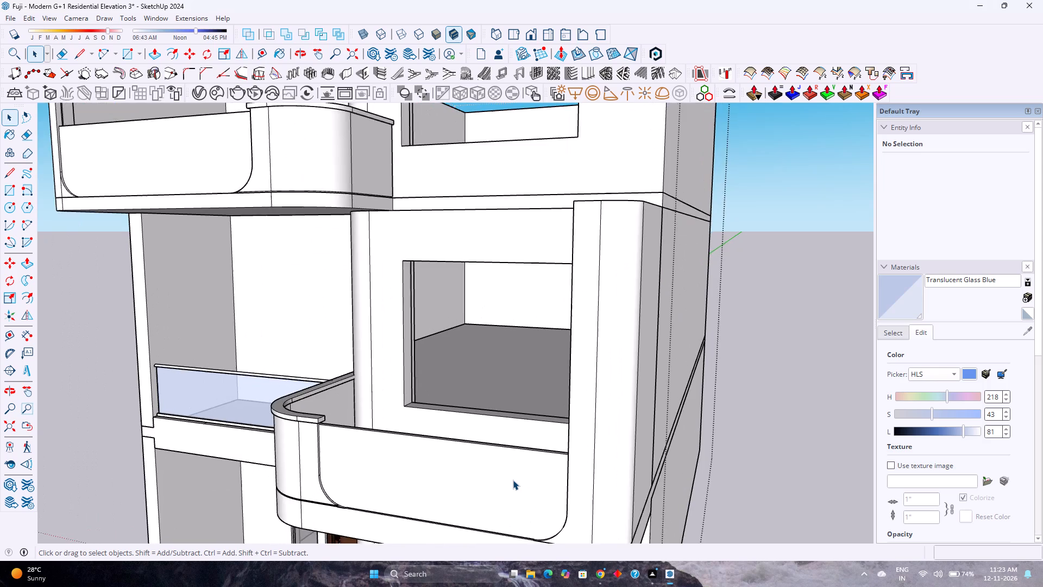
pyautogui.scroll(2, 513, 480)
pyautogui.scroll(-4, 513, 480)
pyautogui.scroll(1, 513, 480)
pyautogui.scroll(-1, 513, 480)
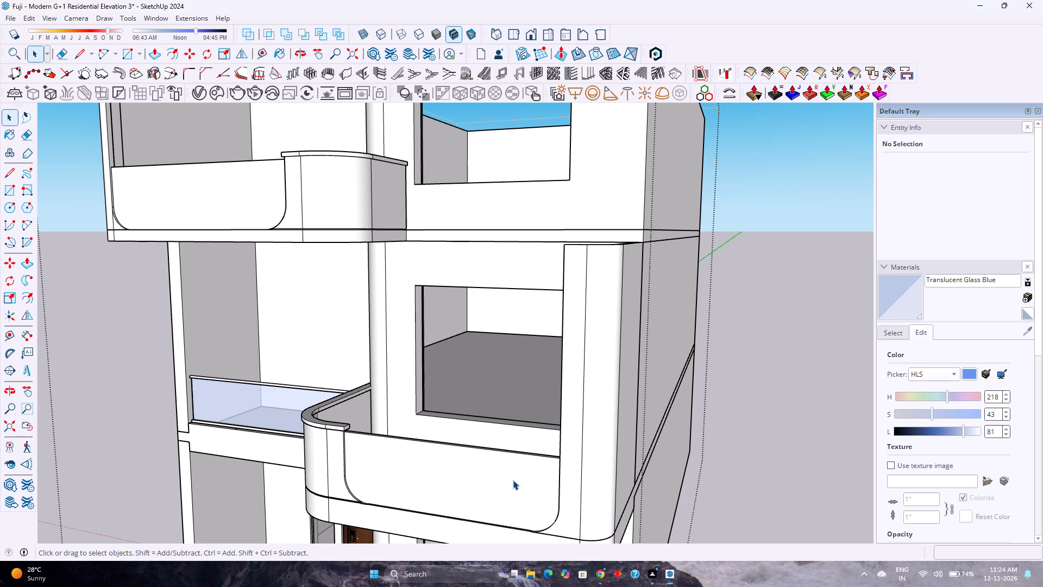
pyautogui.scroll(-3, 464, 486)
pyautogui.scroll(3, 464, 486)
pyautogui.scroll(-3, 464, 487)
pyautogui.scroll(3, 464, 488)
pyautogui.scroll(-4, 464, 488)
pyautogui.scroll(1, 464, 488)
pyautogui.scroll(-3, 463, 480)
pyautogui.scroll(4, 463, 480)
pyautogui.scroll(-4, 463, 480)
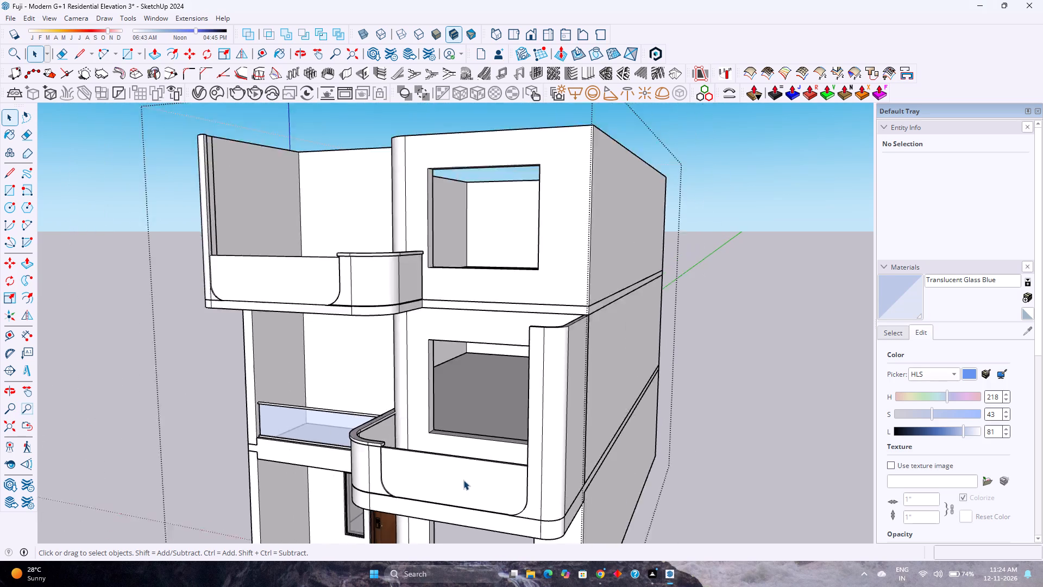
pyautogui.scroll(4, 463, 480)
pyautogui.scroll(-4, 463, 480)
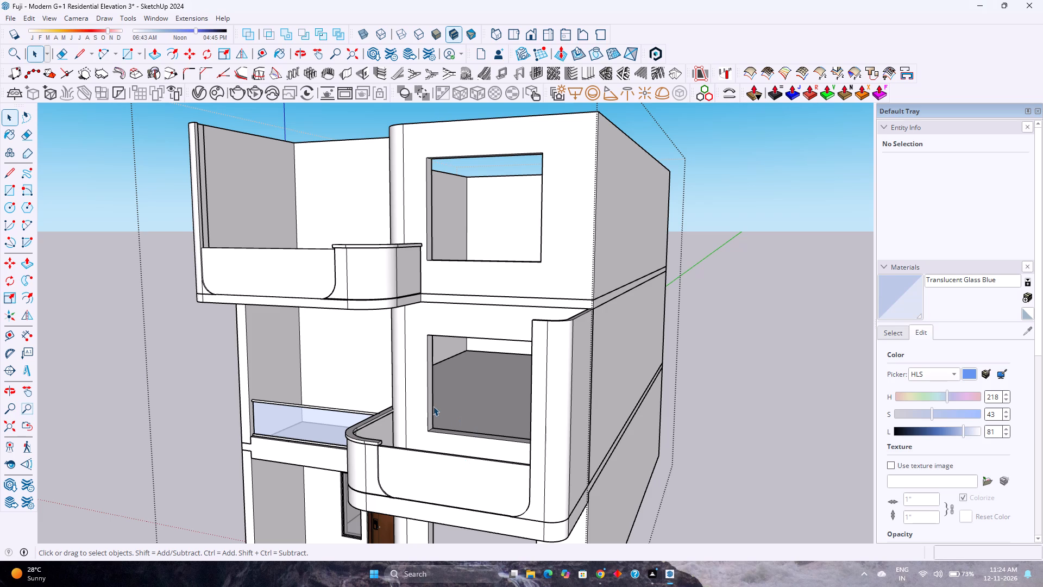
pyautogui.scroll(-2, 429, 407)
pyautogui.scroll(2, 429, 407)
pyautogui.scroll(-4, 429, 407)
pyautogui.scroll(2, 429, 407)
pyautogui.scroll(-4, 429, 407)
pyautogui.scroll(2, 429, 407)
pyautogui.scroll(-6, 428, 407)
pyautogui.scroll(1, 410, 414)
# Examine the three-storey building's overall form from the side, the front and above.
pyautogui.moveTo(410, 411); pyautogui.dragTo(547, 230, button='middle')
pyautogui.moveTo(590, 239); pyautogui.dragTo(324, 369, button='middle')
pyautogui.scroll(-3, 284, 366)
pyautogui.scroll(4, 284, 366)
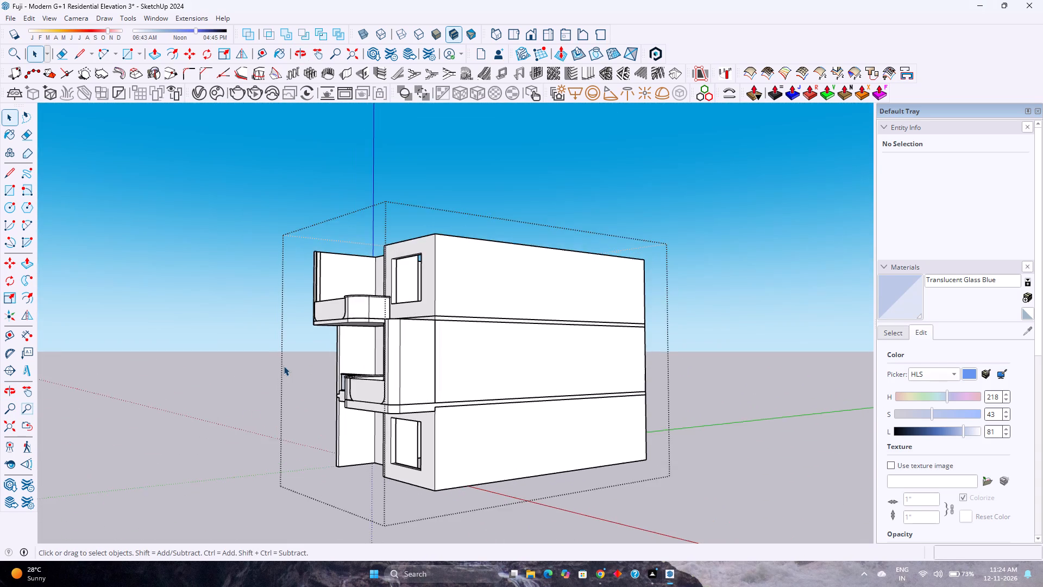
pyautogui.moveTo(292, 376); pyautogui.dragTo(545, 476, button='middle')
pyautogui.scroll(-2, 380, 436)
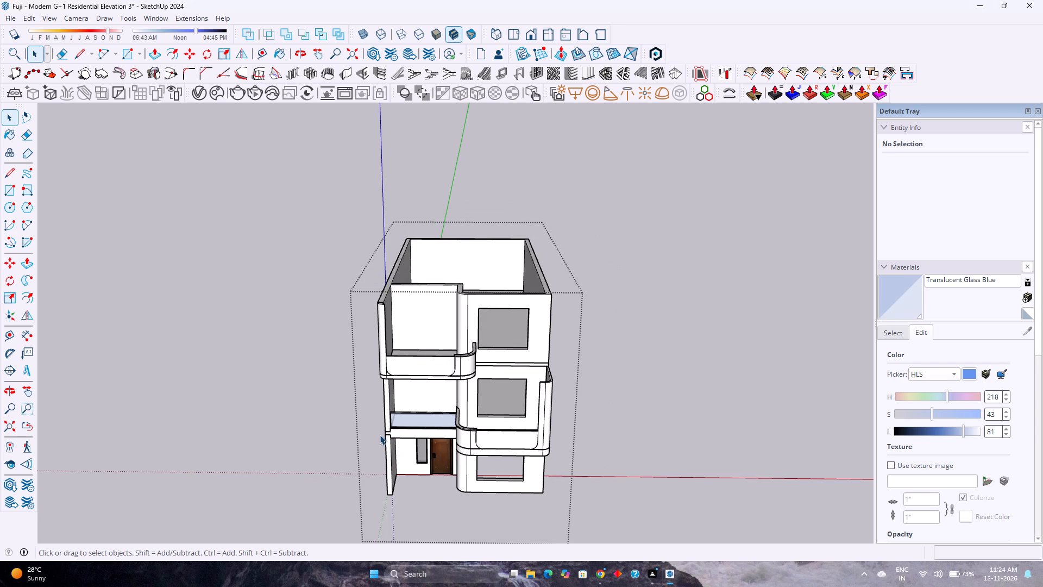
pyautogui.scroll(3, 380, 435)
pyautogui.scroll(-2, 380, 433)
pyautogui.scroll(2, 380, 433)
pyautogui.scroll(-3, 379, 429)
pyautogui.scroll(3, 379, 429)
pyautogui.scroll(-2, 379, 429)
pyautogui.scroll(3, 379, 429)
pyautogui.scroll(-2, 379, 429)
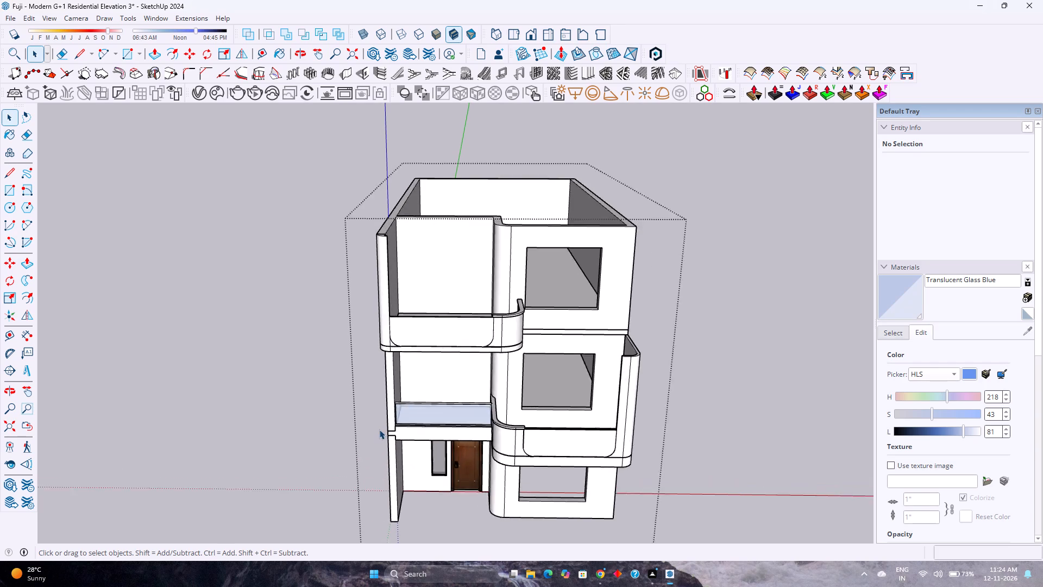
pyautogui.scroll(-2, 379, 429)
pyautogui.scroll(2, 379, 429)
pyautogui.scroll(-3, 379, 429)
pyautogui.scroll(3, 379, 429)
pyautogui.scroll(-3, 379, 429)
pyautogui.scroll(3, 379, 429)
pyautogui.scroll(-4, 379, 429)
pyautogui.scroll(3, 379, 429)
pyautogui.scroll(-3, 379, 429)
pyautogui.scroll(4, 379, 429)
pyautogui.scroll(-4, 378, 429)
pyautogui.scroll(4, 378, 429)
pyautogui.scroll(-4, 378, 429)
pyautogui.scroll(3, 378, 429)
pyautogui.scroll(-3, 378, 429)
pyautogui.scroll(4, 378, 429)
pyautogui.scroll(-4, 378, 429)
pyautogui.scroll(2, 378, 429)
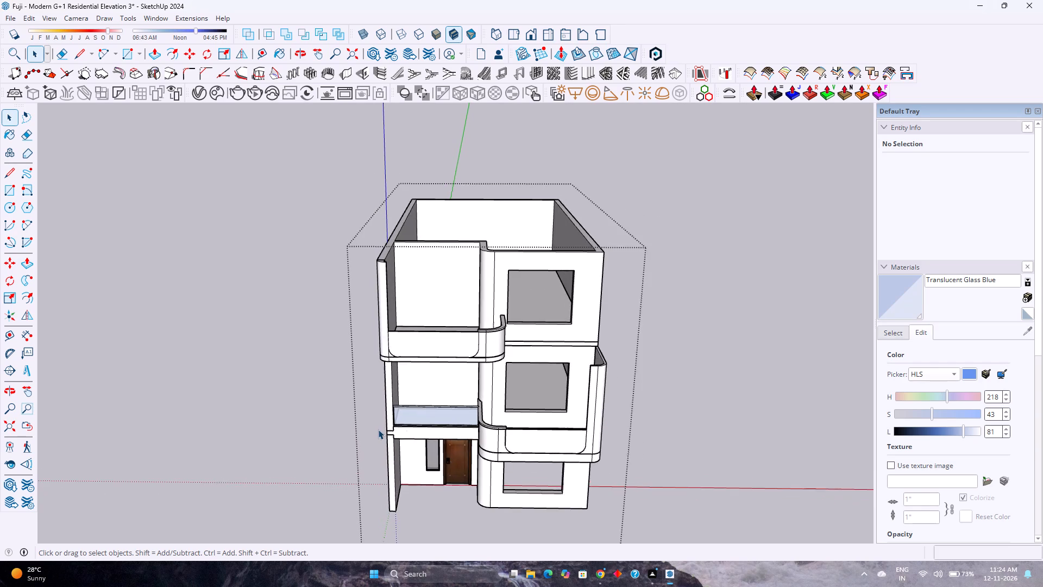
pyautogui.scroll(-6, 378, 429)
pyautogui.scroll(4, 378, 429)
pyautogui.scroll(-3, 378, 429)
pyautogui.scroll(2, 378, 429)
pyautogui.scroll(-3, 378, 429)
pyautogui.scroll(3, 378, 429)
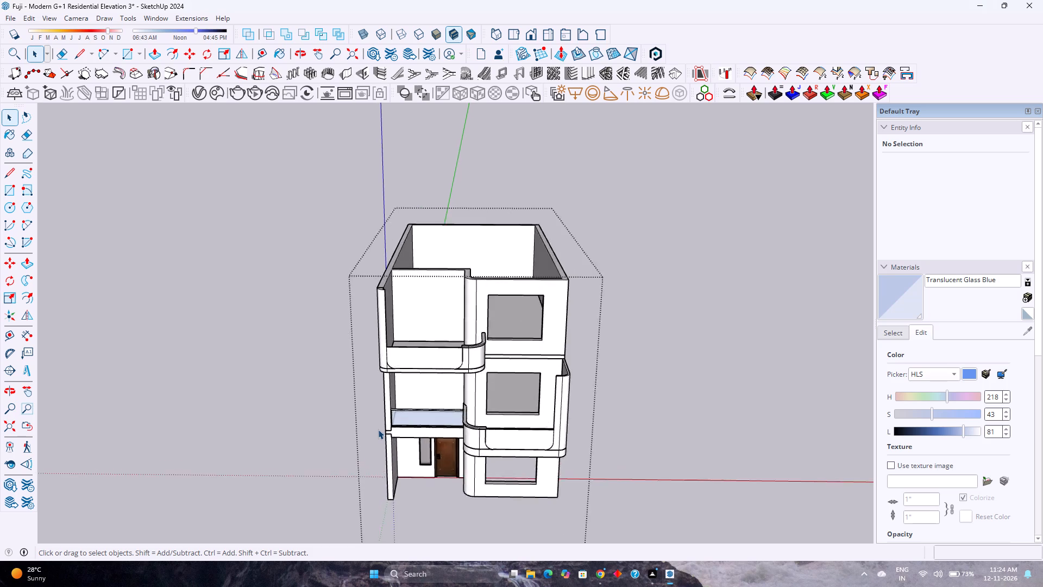
pyautogui.scroll(-2, 378, 429)
pyautogui.scroll(6, 378, 429)
pyautogui.moveTo(378, 429); pyautogui.dragTo(373, 482, button='middle')
pyautogui.scroll(-1, 368, 478)
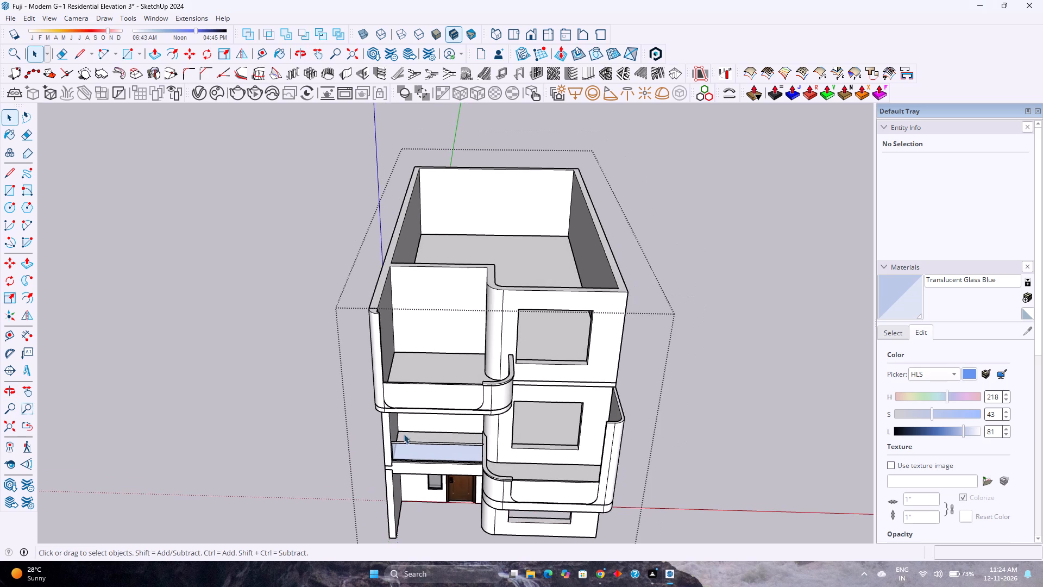
pyautogui.moveTo(495, 424); pyautogui.dragTo(366, 503, button='middle')
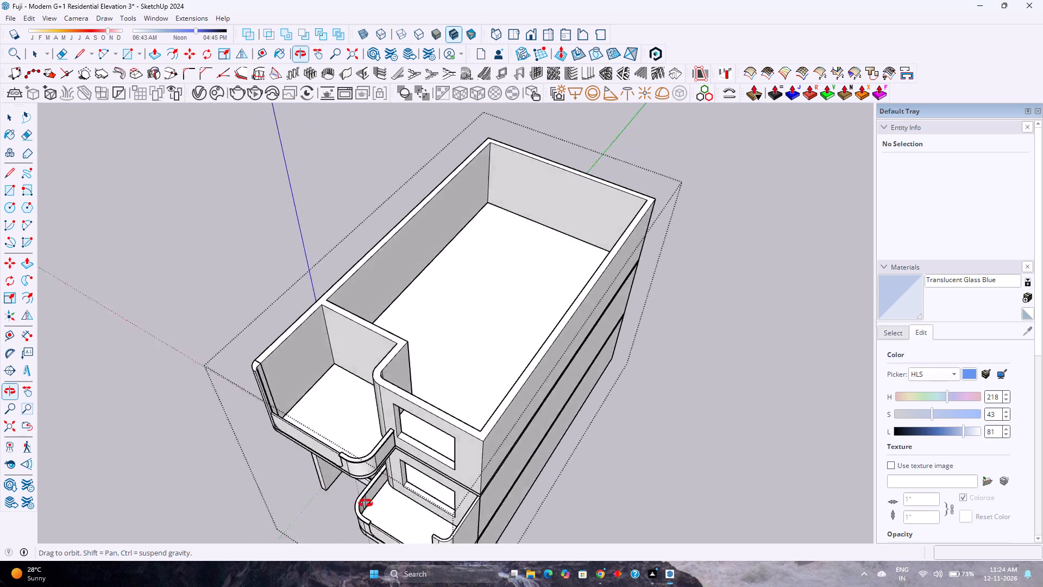
pyautogui.moveTo(366, 503); pyautogui.dragTo(482, 382, button='middle')
pyautogui.moveTo(482, 386); pyautogui.dragTo(485, 397, button='middle')
pyautogui.moveTo(493, 417); pyautogui.dragTo(519, 457, button='middle')
pyautogui.moveTo(525, 460); pyautogui.dragTo(534, 346, button='middle')
pyautogui.moveTo(520, 352); pyautogui.dragTo(443, 436, button='middle')
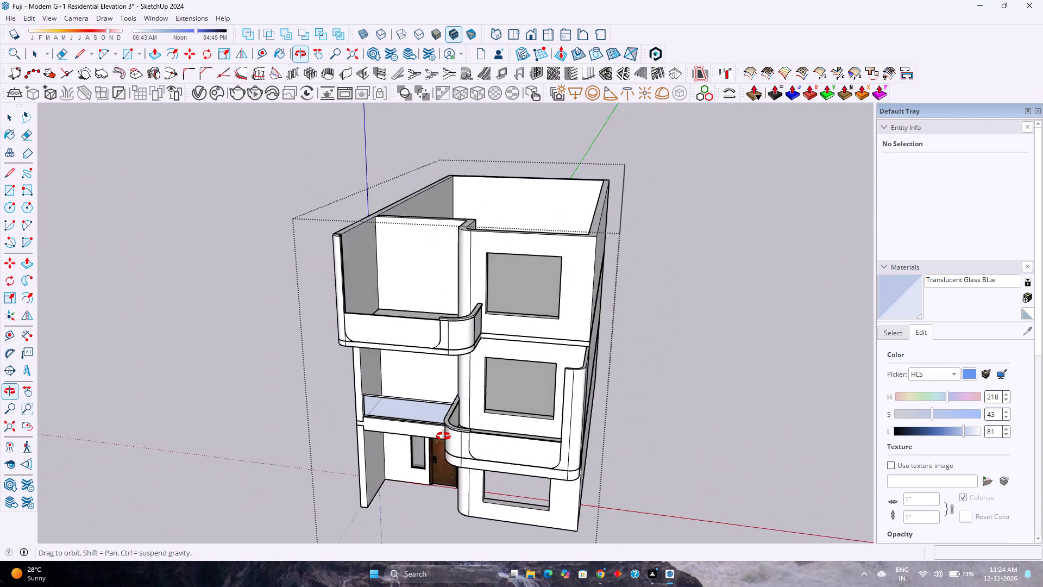
pyautogui.moveTo(443, 436); pyautogui.dragTo(462, 460, button='middle')
pyautogui.moveTo(494, 425); pyautogui.dragTo(489, 399, button='middle')
# Inspect the rounded end piece of the top-floor balcony's side wall from several angles.
pyautogui.scroll(3, 344, 244)
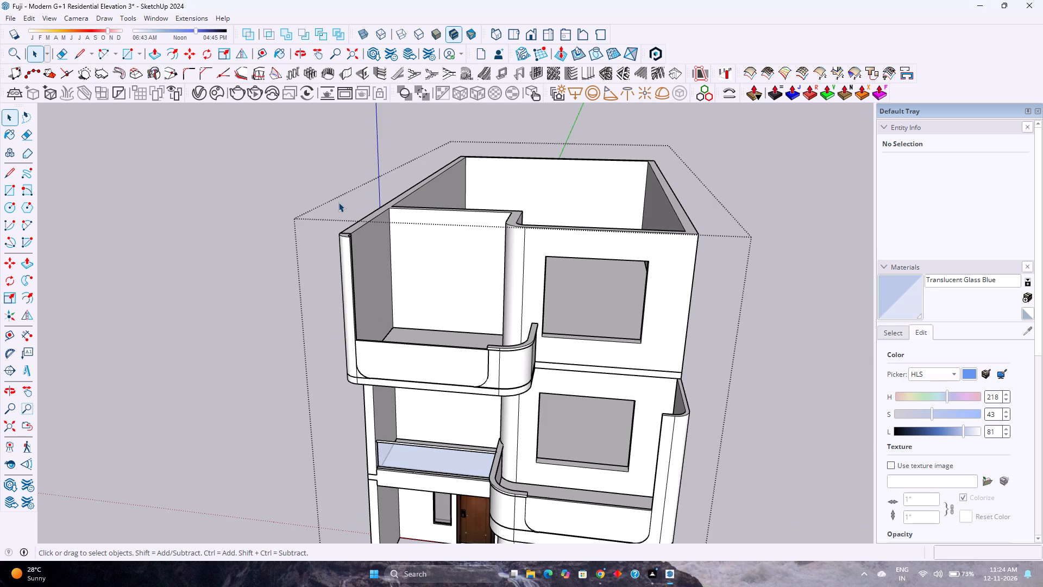
pyautogui.scroll(1, 349, 210)
pyautogui.scroll(6, 334, 254)
pyautogui.moveTo(345, 238); pyautogui.dragTo(329, 350, button='middle')
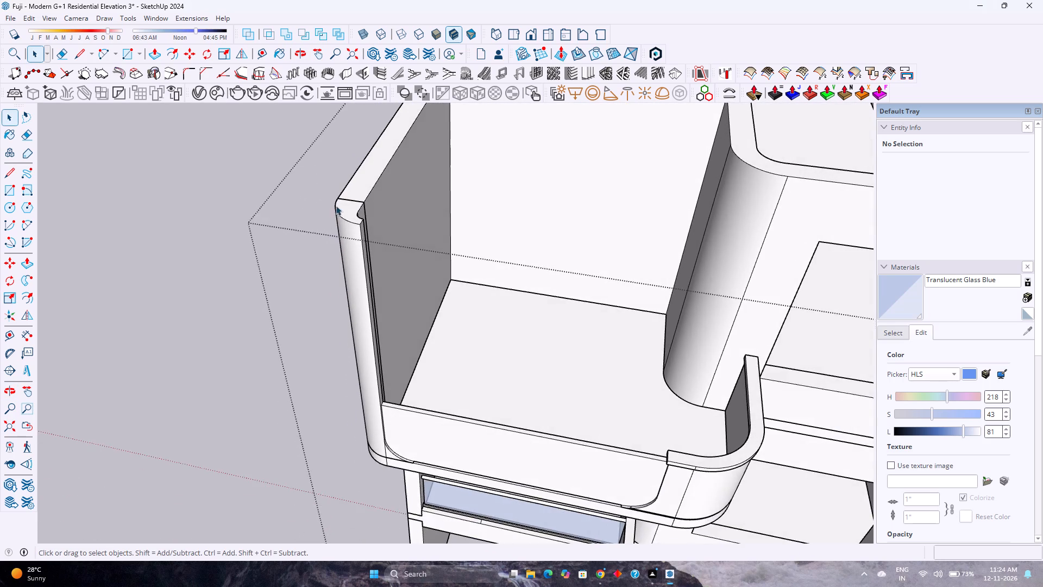
pyautogui.scroll(3, 341, 196)
pyautogui.doubleClick(353, 204)
pyautogui.scroll(5, 360, 199)
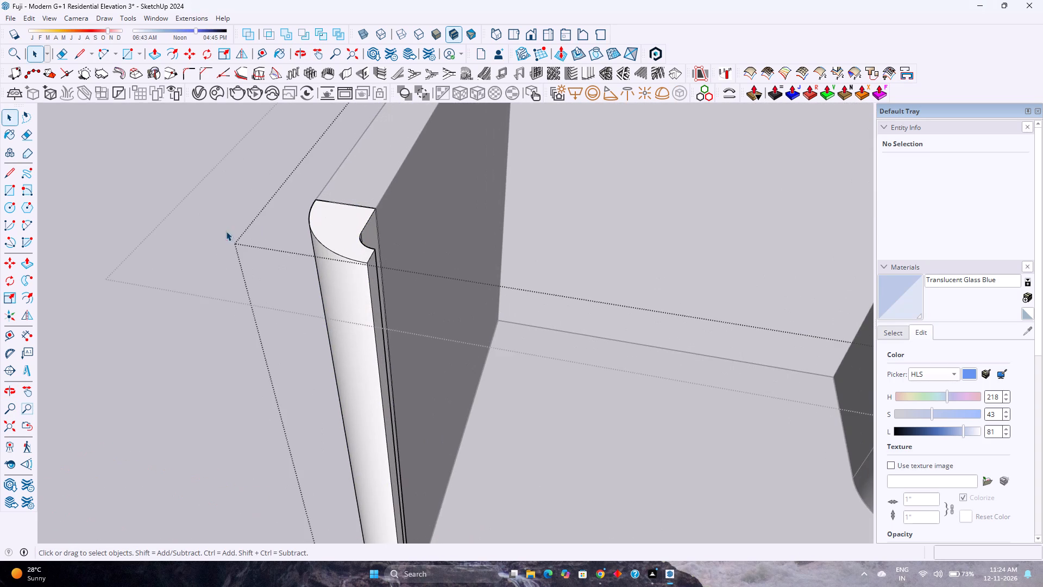
pyautogui.scroll(-1, 218, 252)
pyautogui.click(180, 349)
pyautogui.scroll(-2, 195, 350)
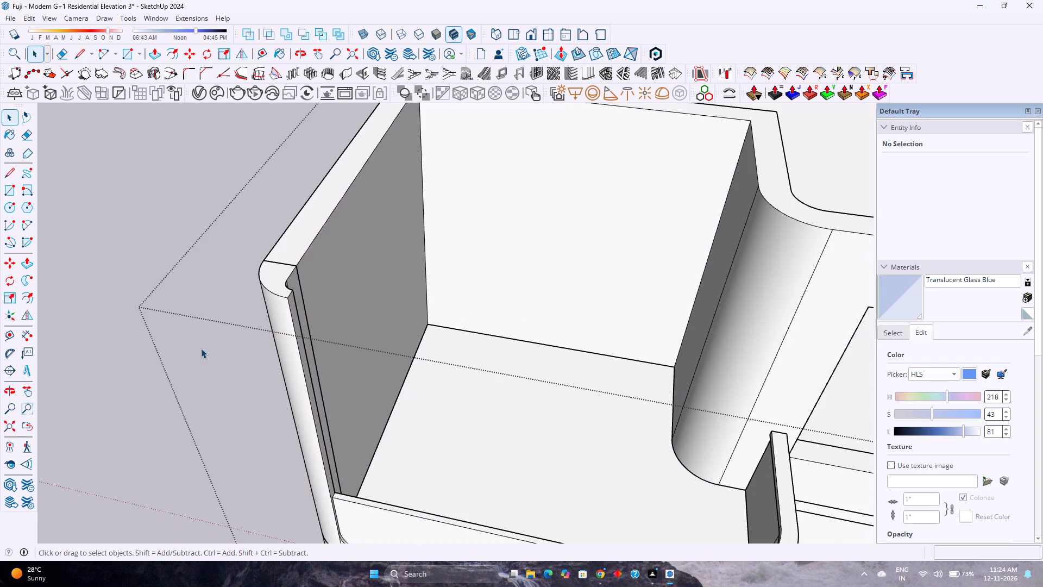
pyautogui.scroll(-3, 201, 348)
pyautogui.scroll(1, 223, 360)
pyautogui.moveTo(221, 360); pyautogui.dragTo(29, 324, button='middle')
pyautogui.scroll(4, 364, 234)
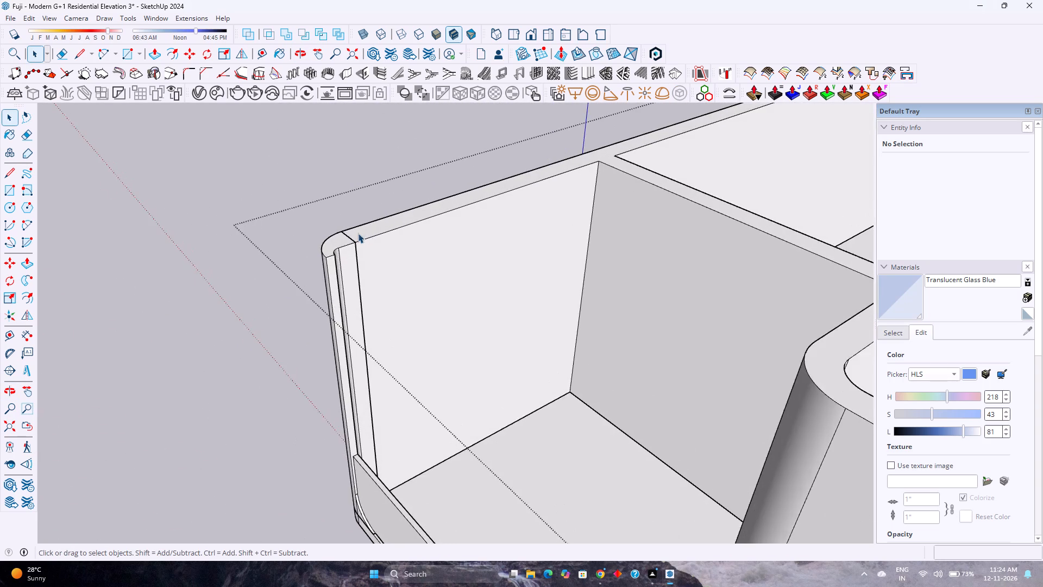
pyautogui.scroll(12, 358, 233)
pyautogui.moveTo(343, 269); pyautogui.dragTo(329, 289, button='middle')
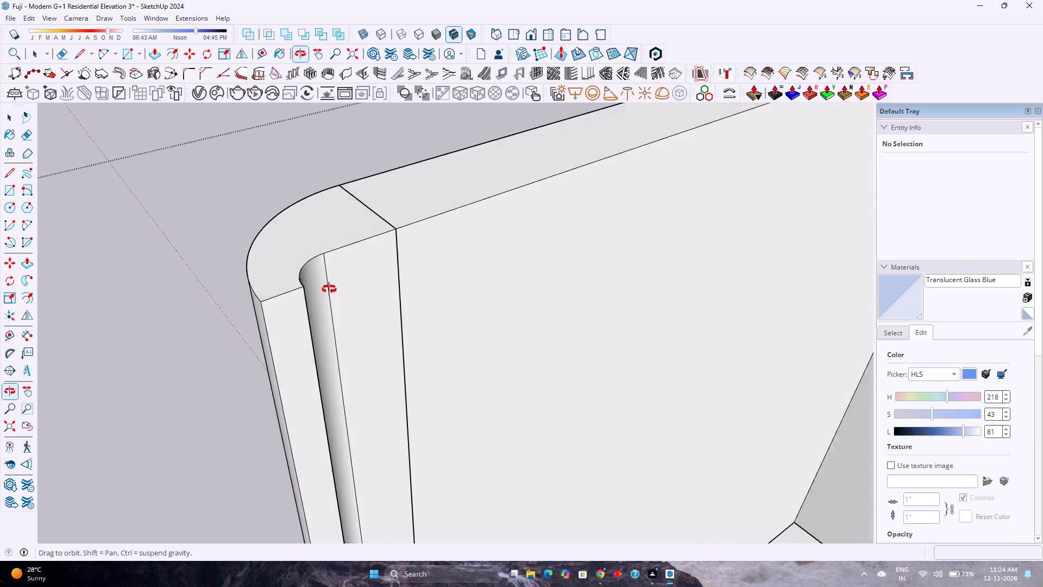
pyautogui.moveTo(329, 289); pyautogui.dragTo(659, 365, button='middle')
pyautogui.scroll(-9, 406, 329)
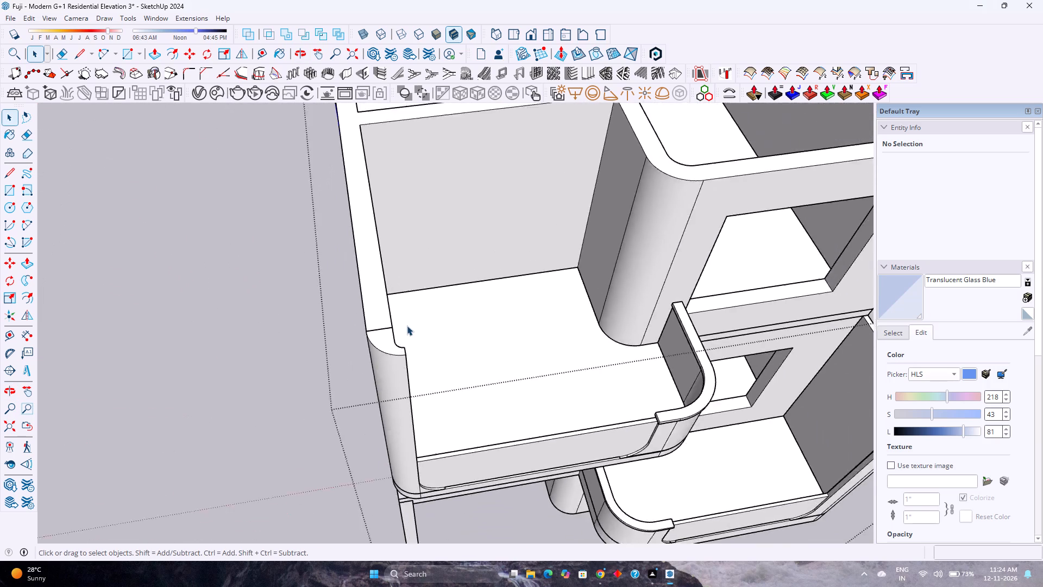
pyautogui.scroll(-5, 407, 326)
pyautogui.moveTo(492, 355); pyautogui.dragTo(305, 346, button='middle')
pyautogui.scroll(-5, 305, 346)
# Exit the building group's editing mode and save the model under its existing name.
pyautogui.click(548, 394)
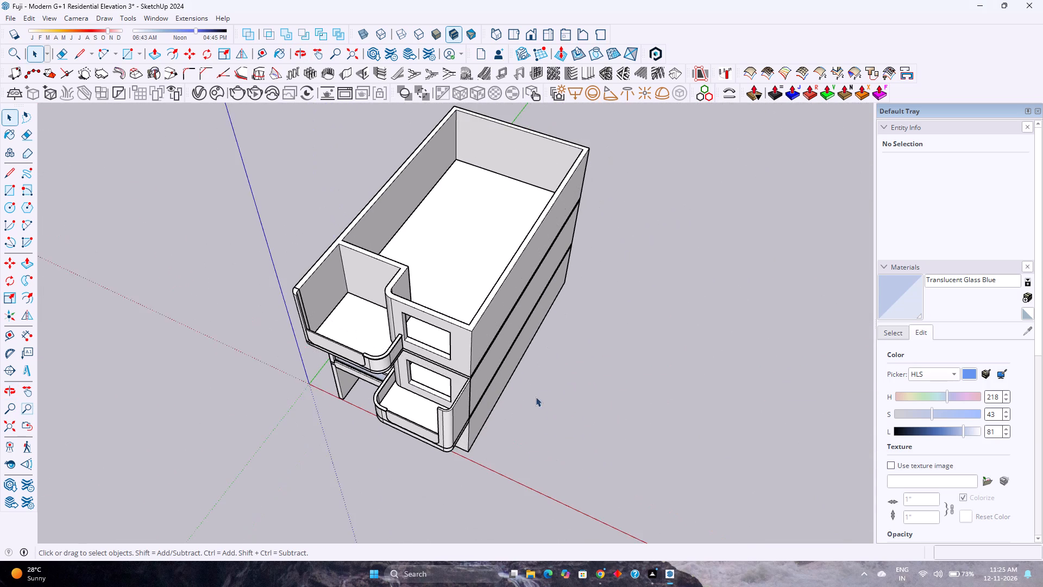
pyautogui.moveTo(516, 400); pyautogui.dragTo(669, 199, button='middle')
pyautogui.click(9, 20)
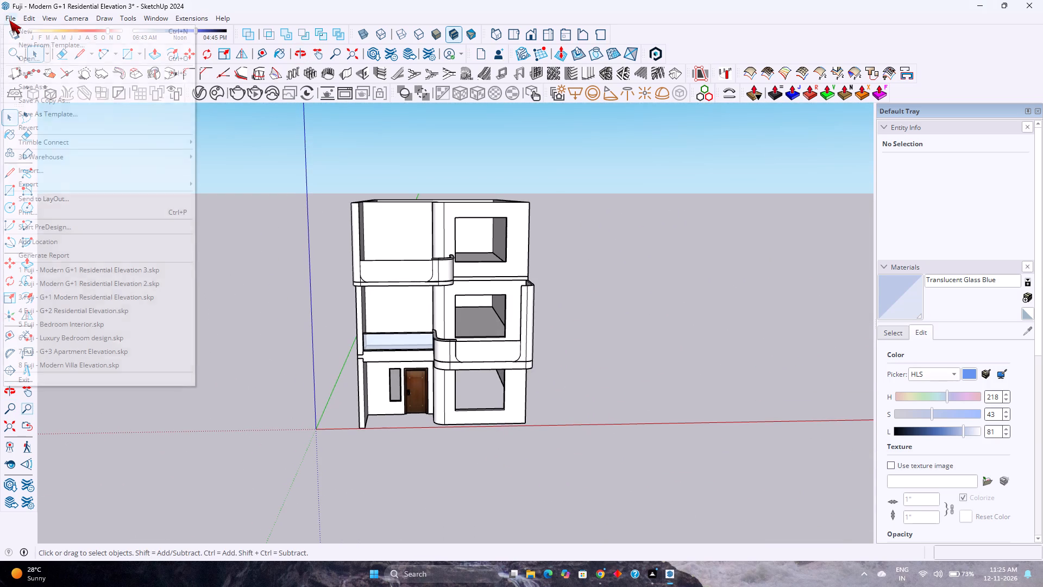
pyautogui.click(46, 71)
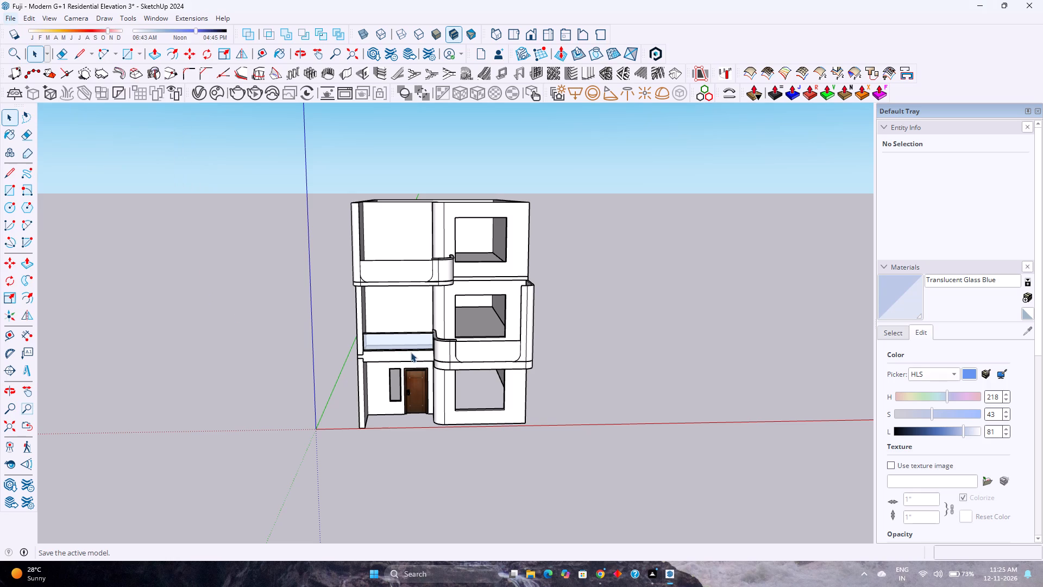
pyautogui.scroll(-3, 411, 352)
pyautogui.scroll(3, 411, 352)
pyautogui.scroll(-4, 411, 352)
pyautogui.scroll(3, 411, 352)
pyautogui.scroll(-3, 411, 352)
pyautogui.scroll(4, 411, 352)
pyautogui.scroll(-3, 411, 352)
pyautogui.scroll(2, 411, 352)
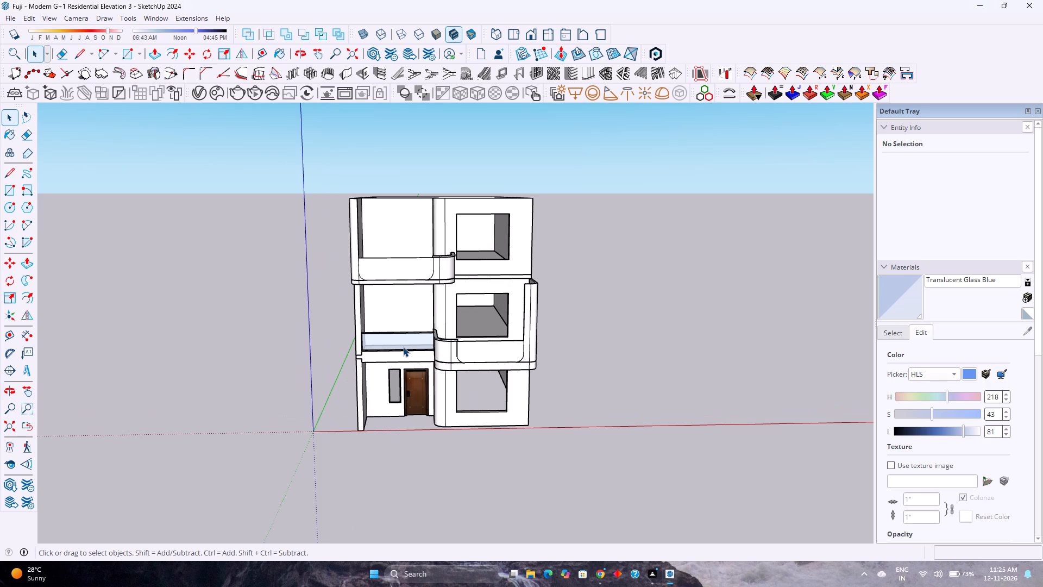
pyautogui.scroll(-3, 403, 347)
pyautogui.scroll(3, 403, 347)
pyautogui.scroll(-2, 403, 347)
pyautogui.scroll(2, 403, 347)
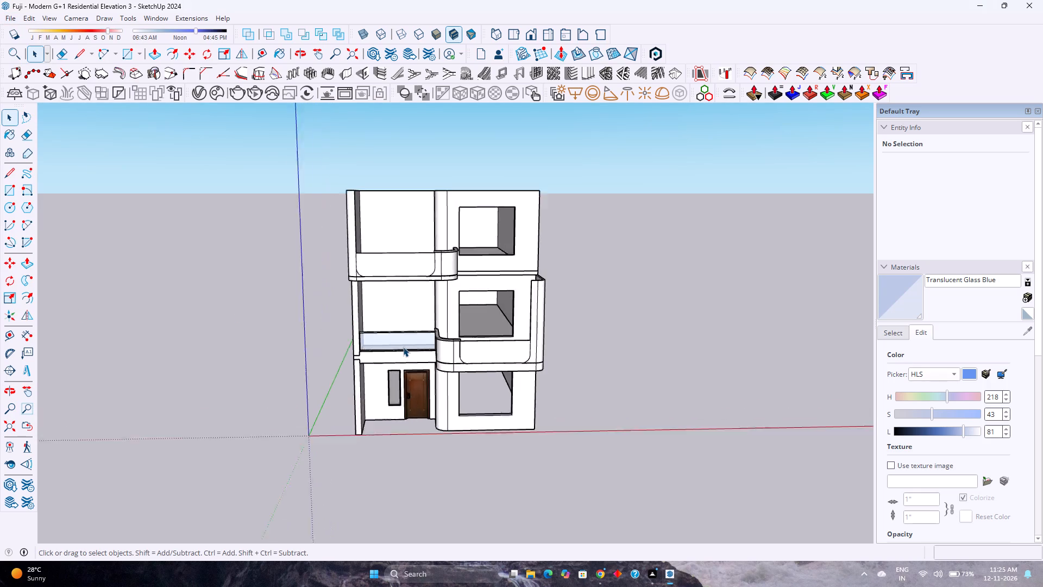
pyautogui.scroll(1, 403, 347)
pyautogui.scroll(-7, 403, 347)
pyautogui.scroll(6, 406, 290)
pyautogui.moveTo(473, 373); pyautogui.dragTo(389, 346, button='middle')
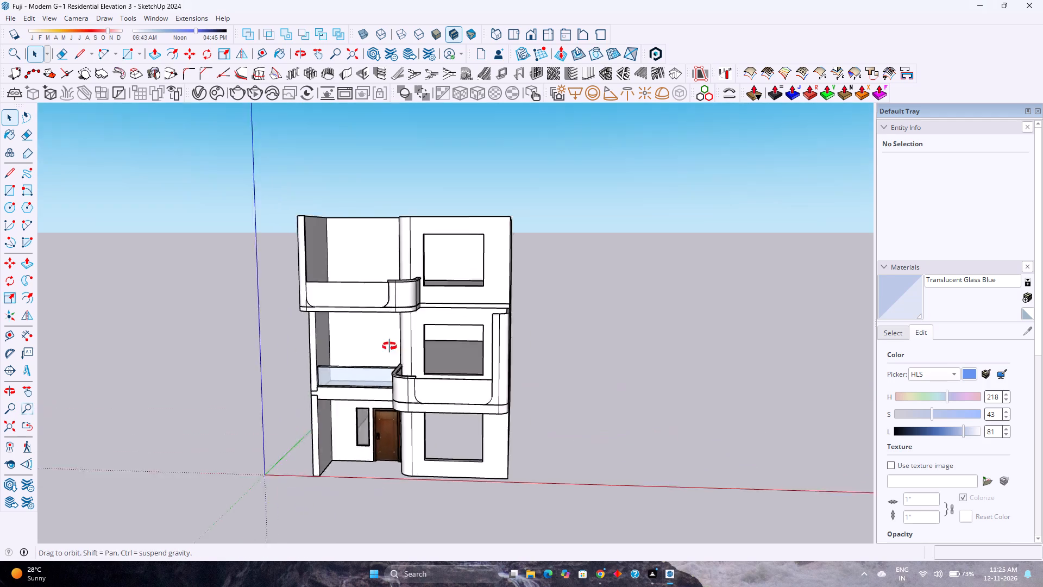
# Examine the three-storey building's overall form from the side and the front.
pyautogui.moveTo(389, 346); pyautogui.dragTo(284, 324, button='middle')
pyautogui.scroll(-2, 284, 324)
pyautogui.scroll(1, 284, 324)
pyautogui.scroll(-3, 284, 324)
pyautogui.scroll(6, 284, 324)
pyautogui.scroll(-4, 250, 316)
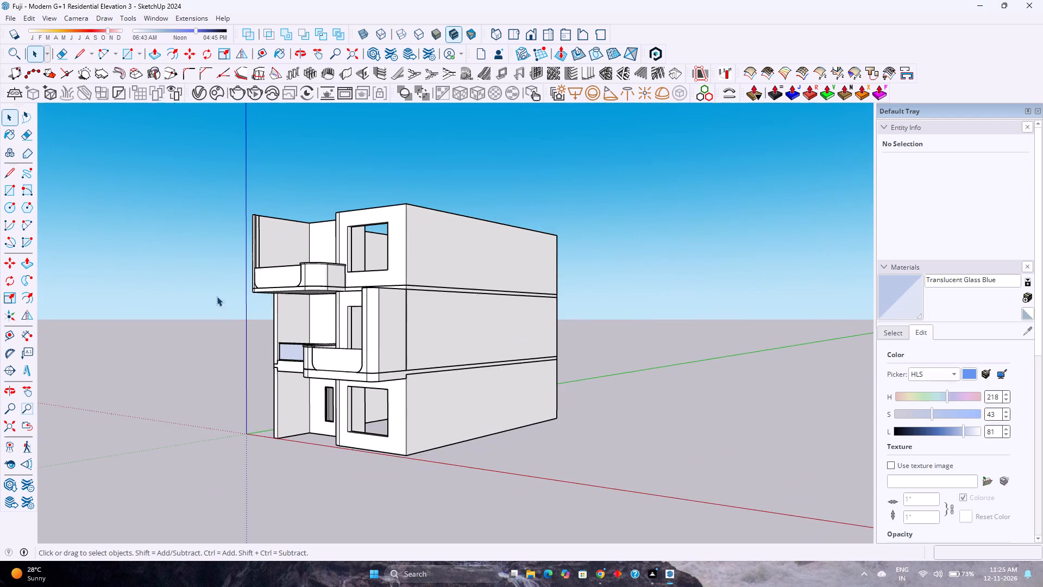
pyautogui.scroll(6, 189, 280)
pyautogui.scroll(-5, 161, 261)
pyautogui.scroll(4, 162, 261)
pyautogui.scroll(-4, 163, 261)
pyautogui.scroll(4, 164, 262)
pyautogui.scroll(-4, 164, 262)
pyautogui.scroll(3, 164, 262)
pyautogui.scroll(-2, 164, 263)
pyautogui.scroll(3, 164, 266)
pyautogui.scroll(-2, 164, 266)
pyautogui.scroll(2, 165, 268)
pyautogui.scroll(-4, 165, 268)
pyautogui.moveTo(159, 326); pyautogui.dragTo(312, 368, button='middle')
pyautogui.scroll(1, 311, 361)
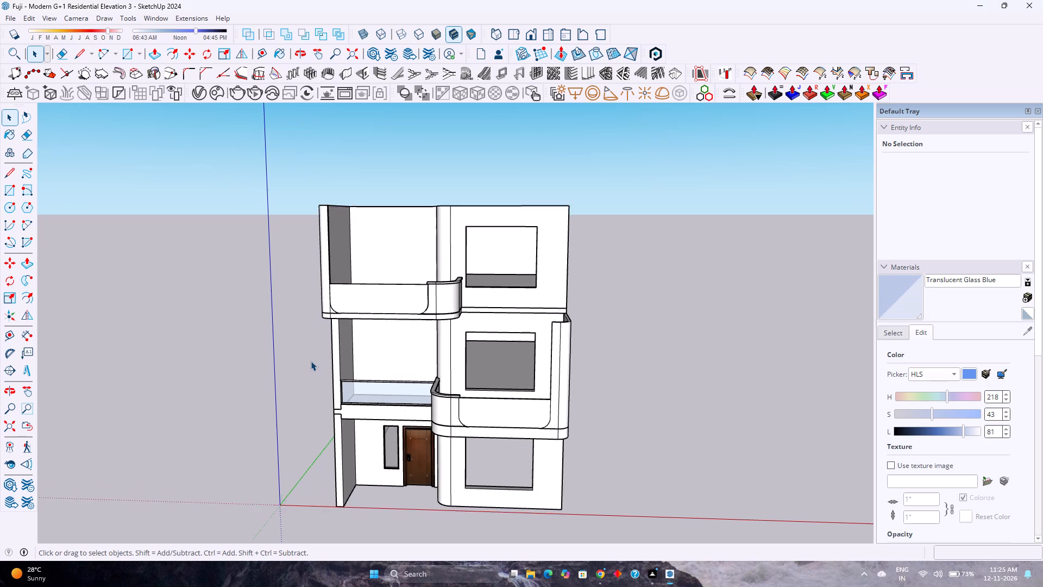
pyautogui.scroll(-2, 311, 361)
pyautogui.scroll(1, 311, 361)
pyautogui.scroll(-1, 311, 361)
pyautogui.scroll(1, 311, 361)
pyautogui.scroll(-2, 311, 361)
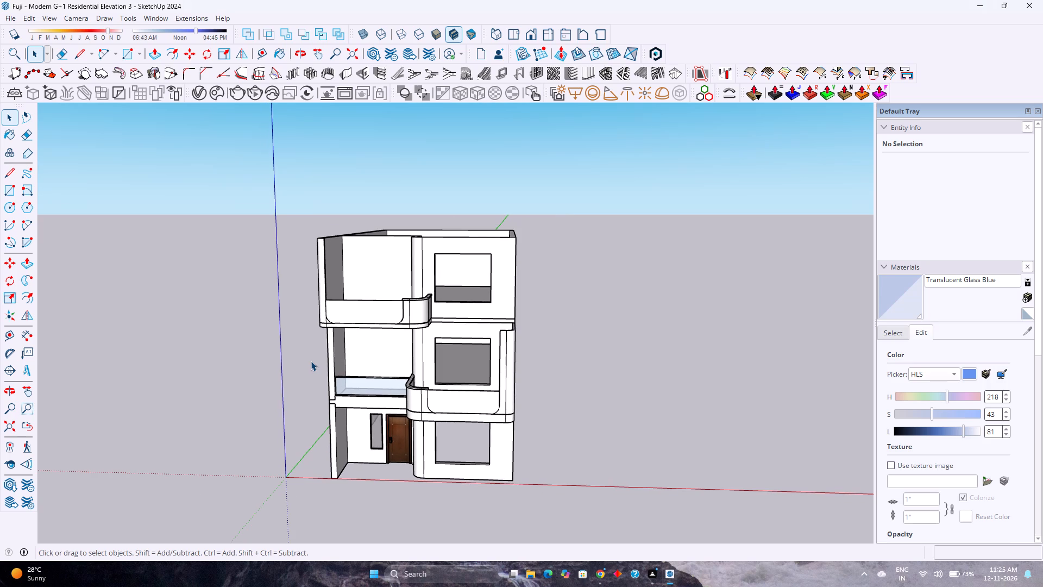
pyautogui.scroll(-3, 311, 361)
pyautogui.scroll(2, 311, 361)
pyautogui.scroll(-2, 311, 361)
pyautogui.scroll(3, 311, 361)
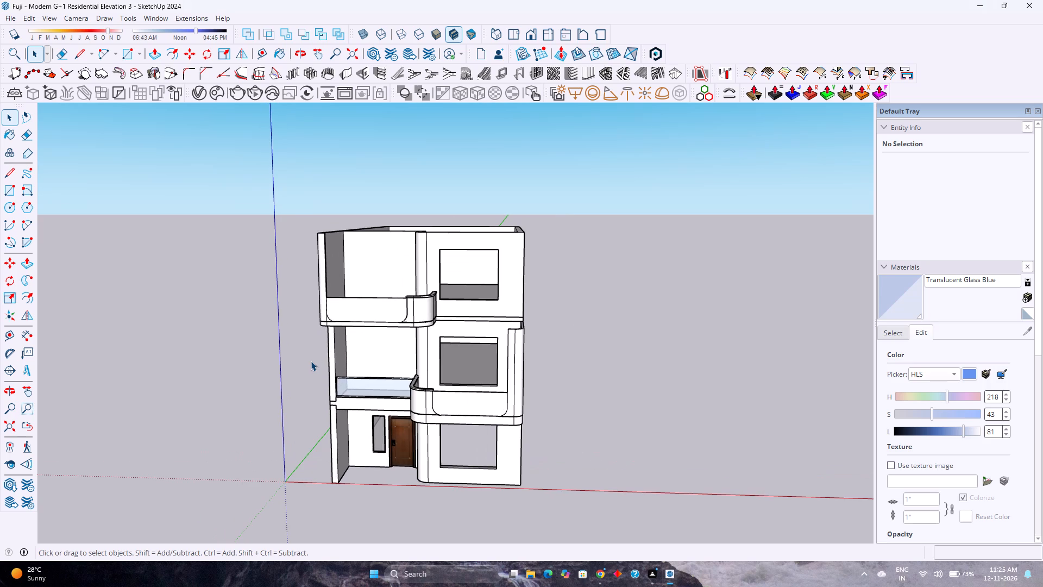
pyautogui.scroll(-3, 311, 361)
pyautogui.scroll(6, 447, 341)
# Open the group of the middle-floor balcony's tall curved side wall for editing.
pyautogui.moveTo(473, 340); pyautogui.dragTo(473, 360, button='middle')
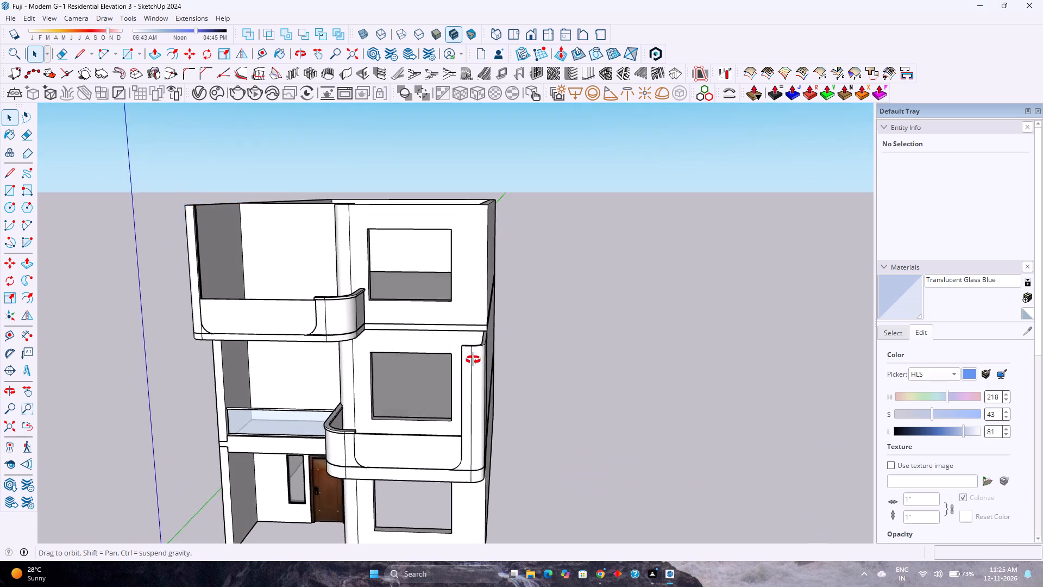
pyautogui.moveTo(473, 360); pyautogui.dragTo(454, 479, button='middle')
pyautogui.scroll(-4, 451, 465)
pyautogui.scroll(6, 450, 505)
pyautogui.moveTo(445, 505); pyautogui.dragTo(488, 496, button='middle')
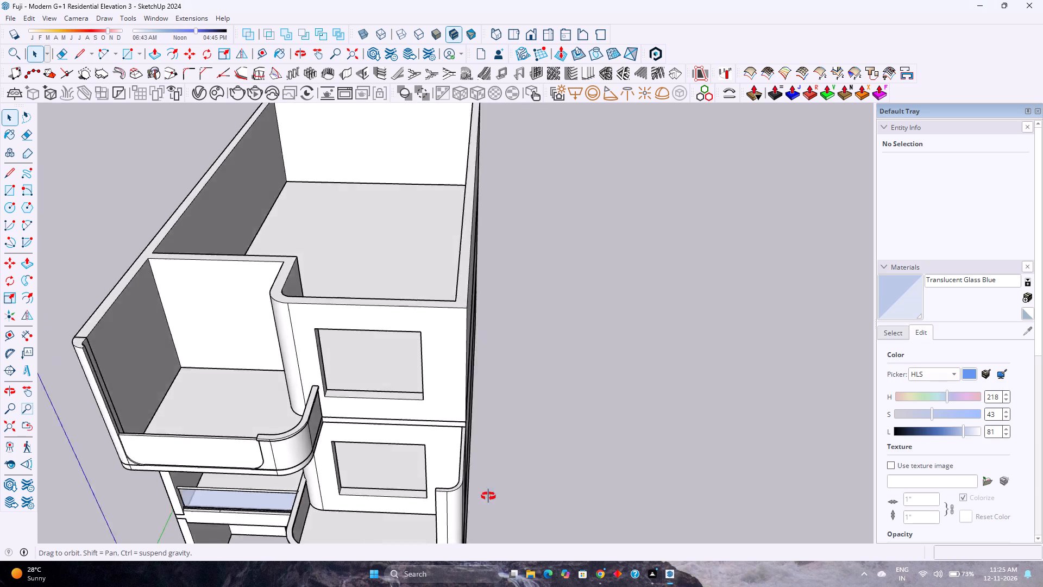
pyautogui.moveTo(488, 496); pyautogui.dragTo(605, 454, button='middle')
pyautogui.scroll(-10, 575, 429)
pyautogui.scroll(9, 538, 508)
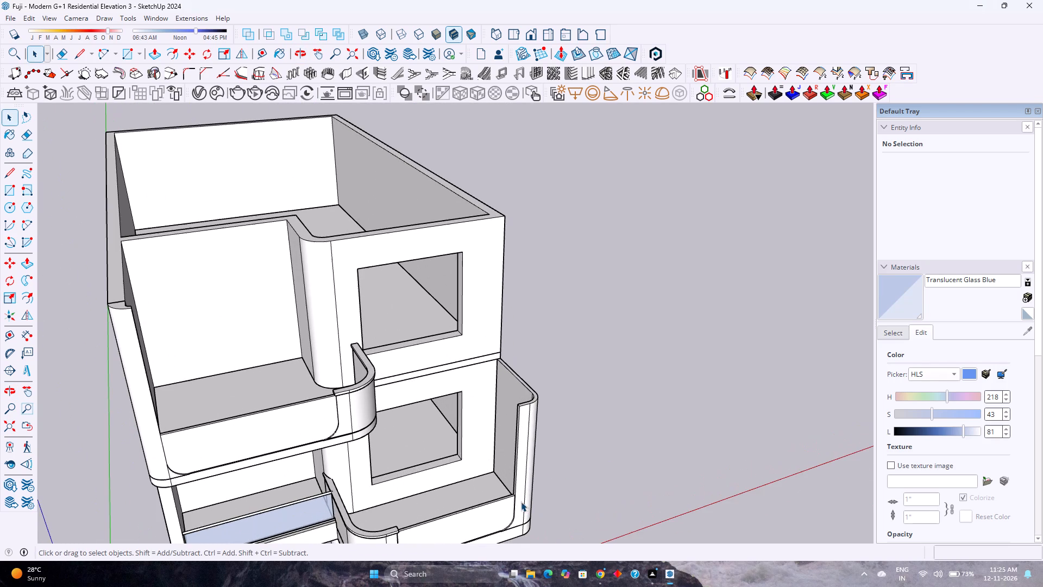
pyautogui.scroll(7, 520, 440)
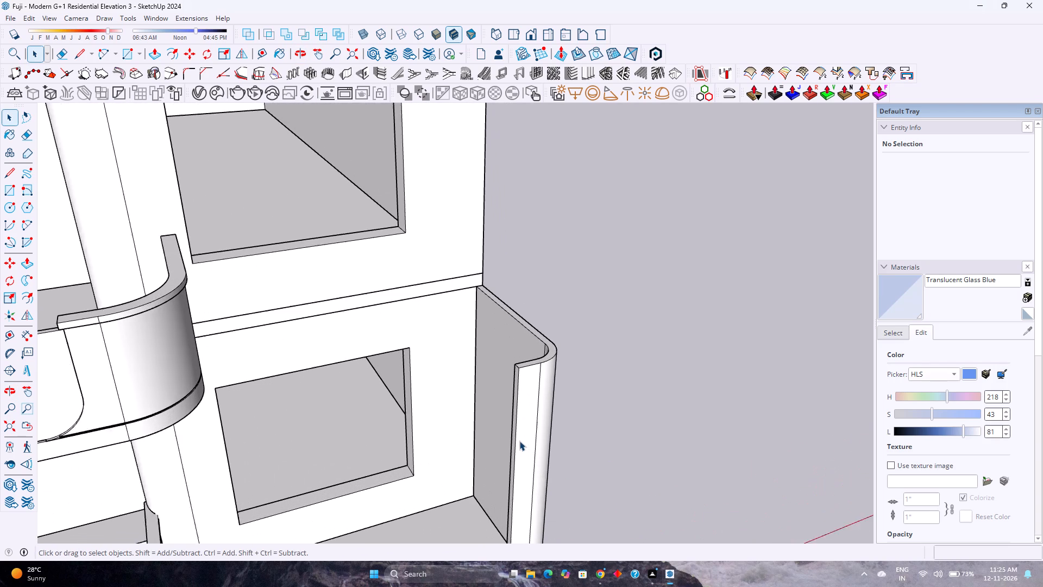
pyautogui.scroll(1, 519, 441)
pyautogui.rightClick(518, 442)
pyautogui.click(694, 504)
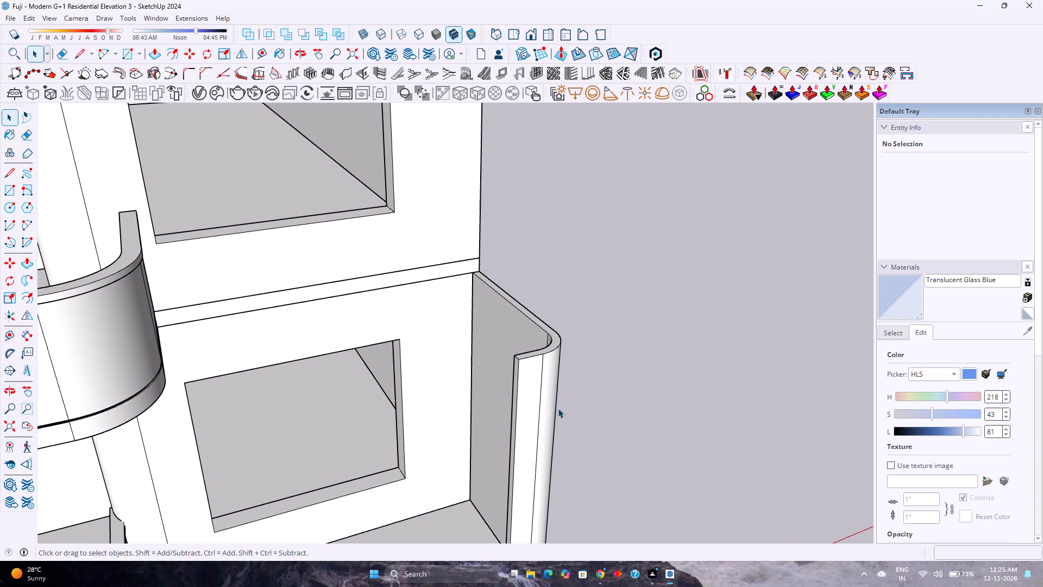
pyautogui.doubleClick(543, 400)
pyautogui.scroll(1, 536, 358)
pyautogui.moveTo(537, 359); pyautogui.dragTo(733, 483, button='middle')
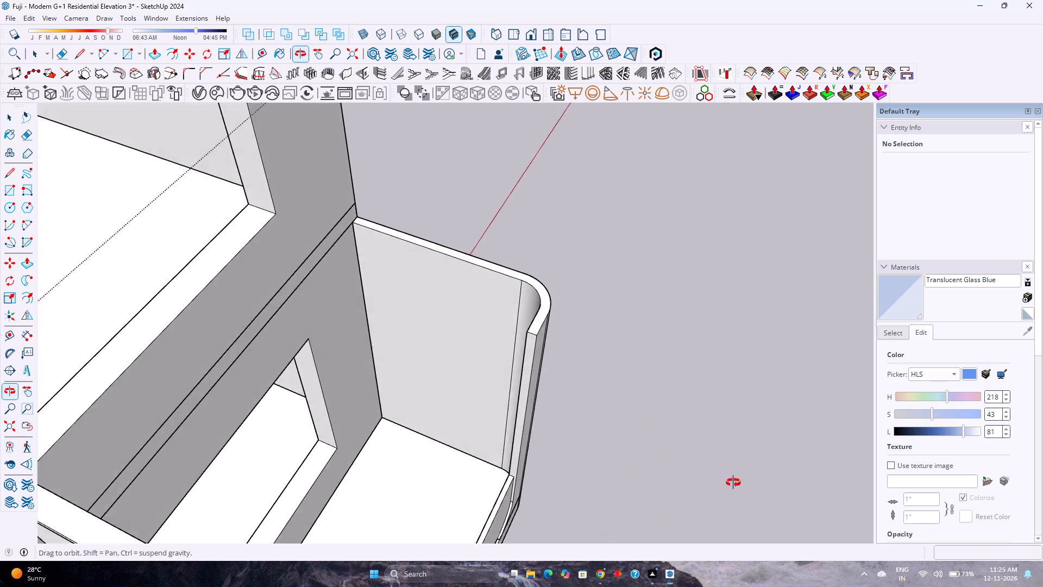
pyautogui.moveTo(733, 483); pyautogui.dragTo(839, 555, button='middle')
pyautogui.middleClick(839, 555)
pyautogui.scroll(3, 545, 307)
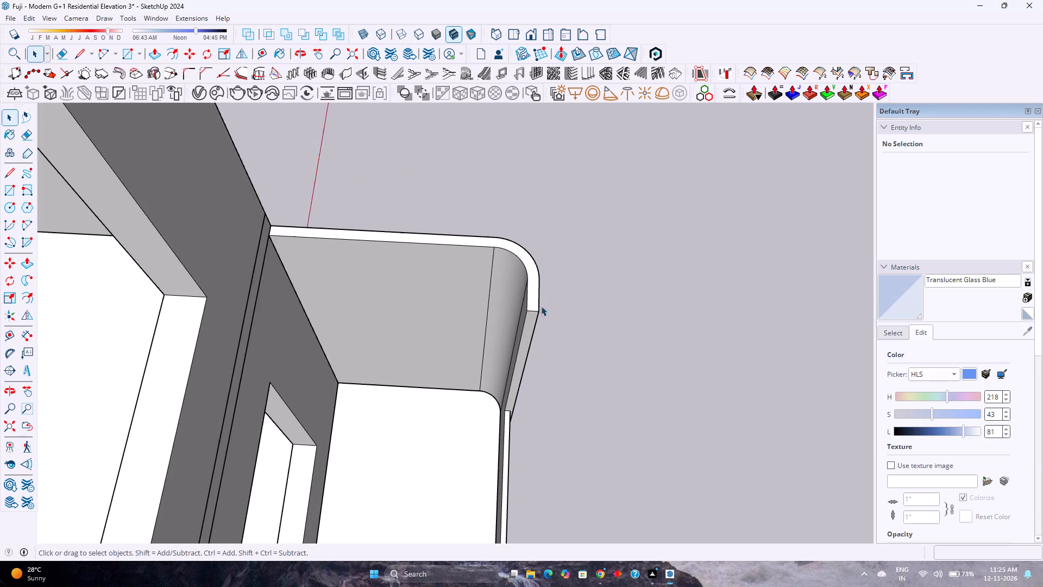
pyautogui.scroll(3, 541, 306)
pyautogui.doubleClick(541, 285)
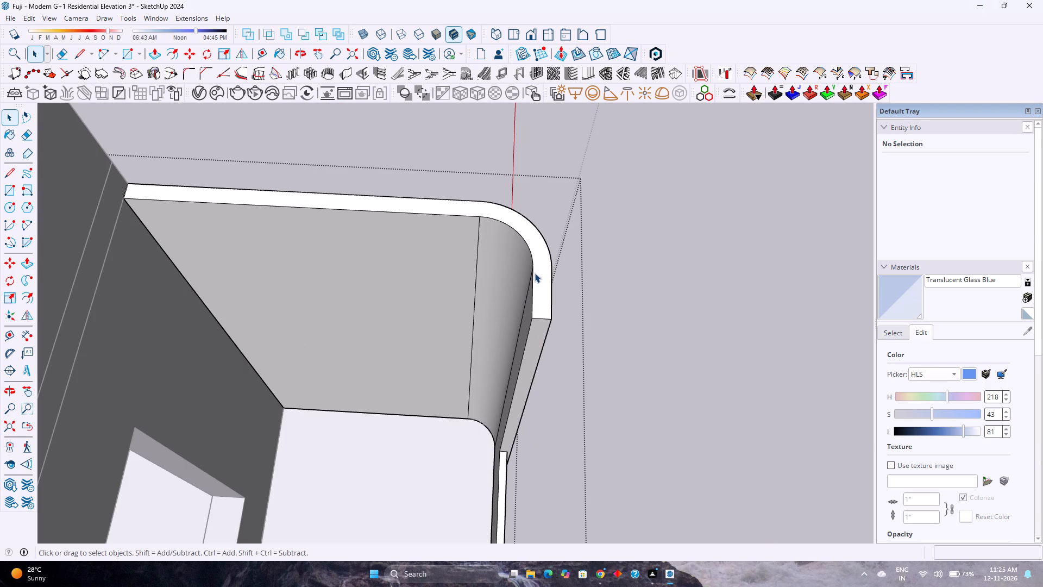
# Offset the side wall's straight and curved inner top edges 3" towards the inside of the balcony.
pyautogui.click(535, 273)
pyautogui.click(531, 276)
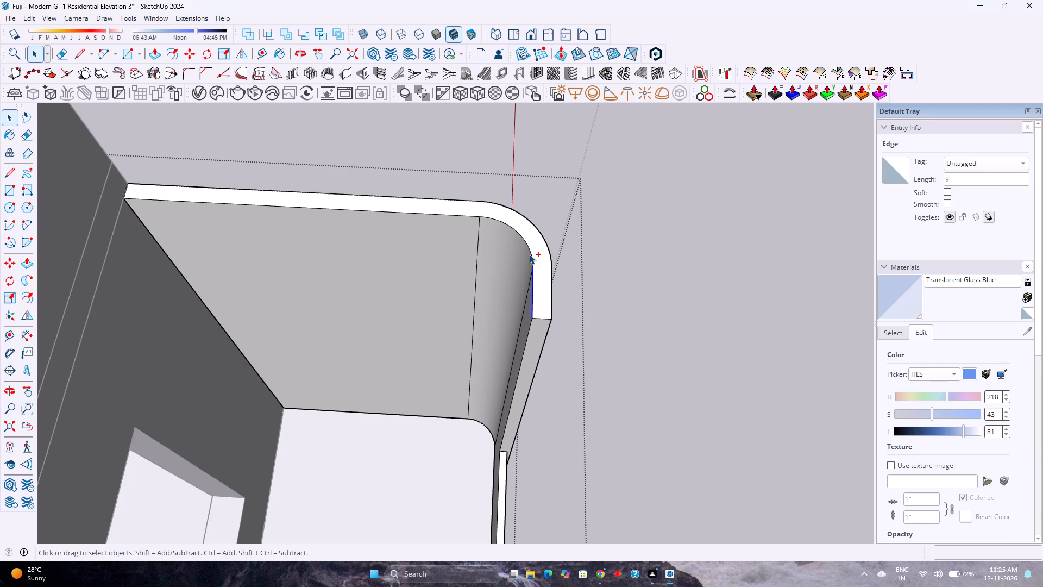
pyautogui.keyDown('ctrl'); pyautogui.click(531, 254); pyautogui.keyUp('ctrl')
pyautogui.keyDown('ctrl'); pyautogui.click(457, 216); pyautogui.keyUp('ctrl')
pyautogui.click(167, 52)
pyautogui.click(185, 203)
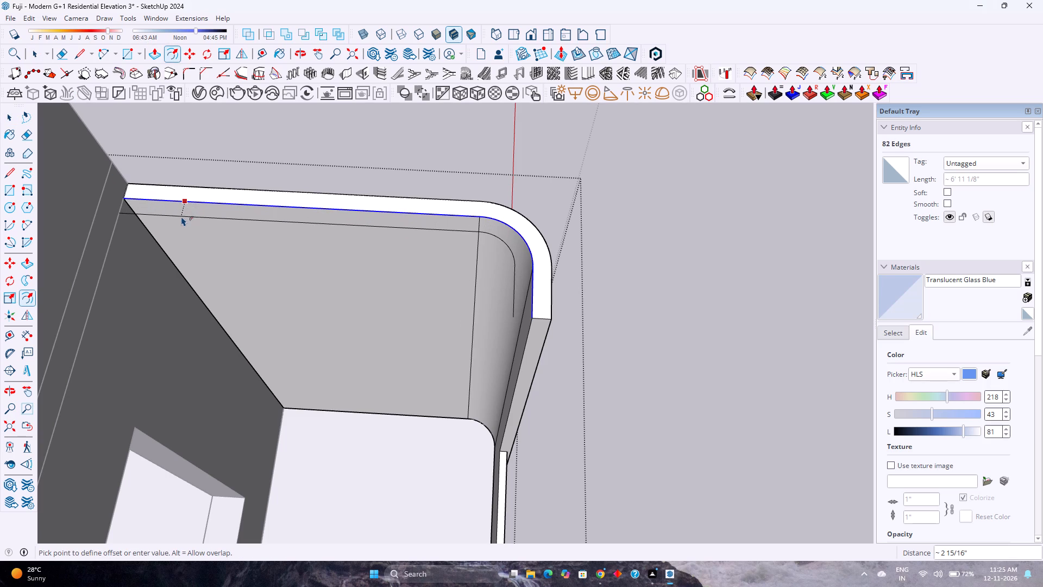
pyautogui.press('3')
pyautogui.press('Return')
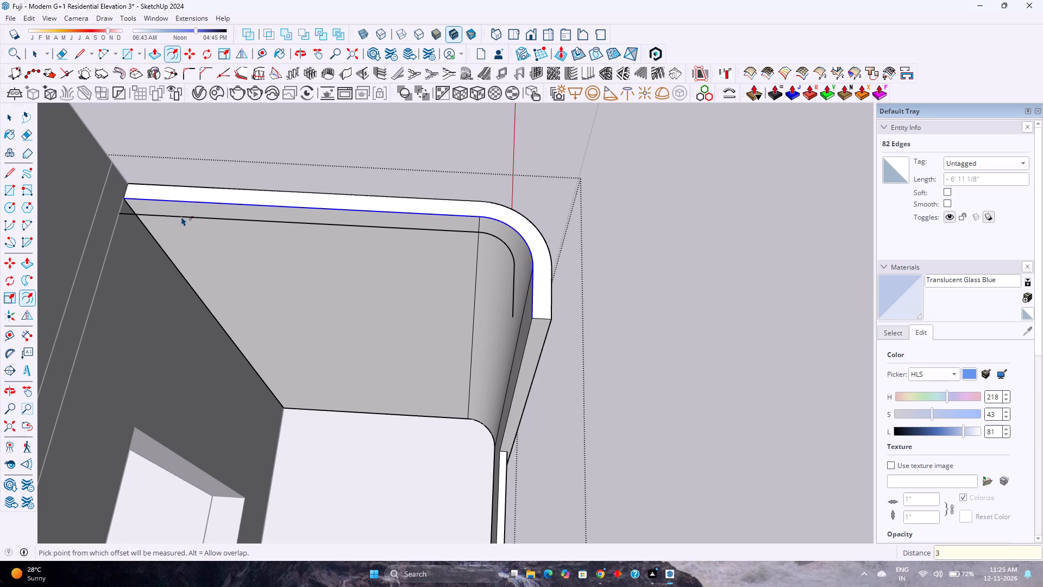
# Draw short lines joining both ends of the offset outline to the ends of the wall's inner top edge.
pyautogui.press('m')
pyautogui.press('l')
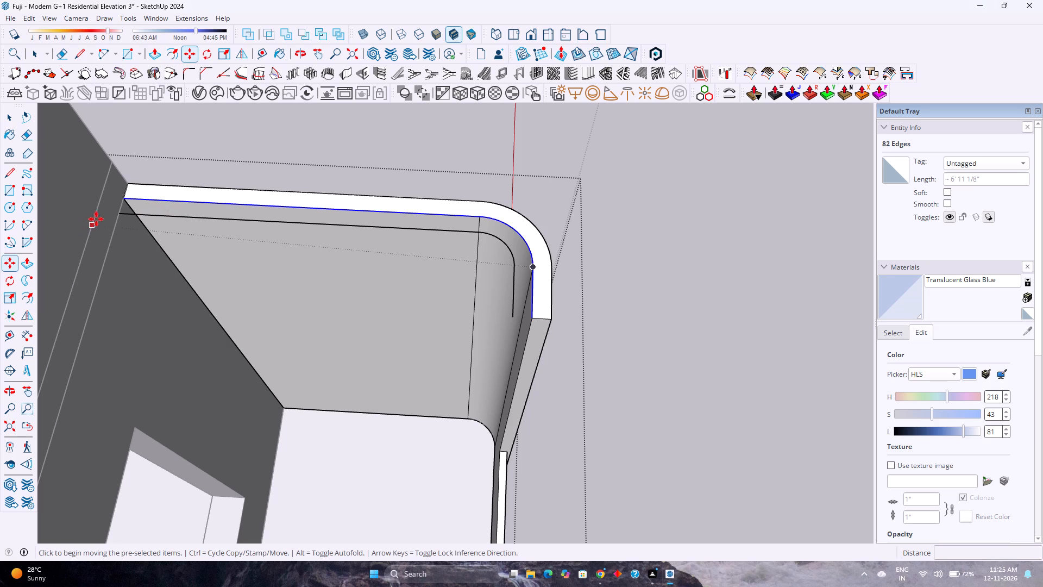
pyautogui.click(116, 211)
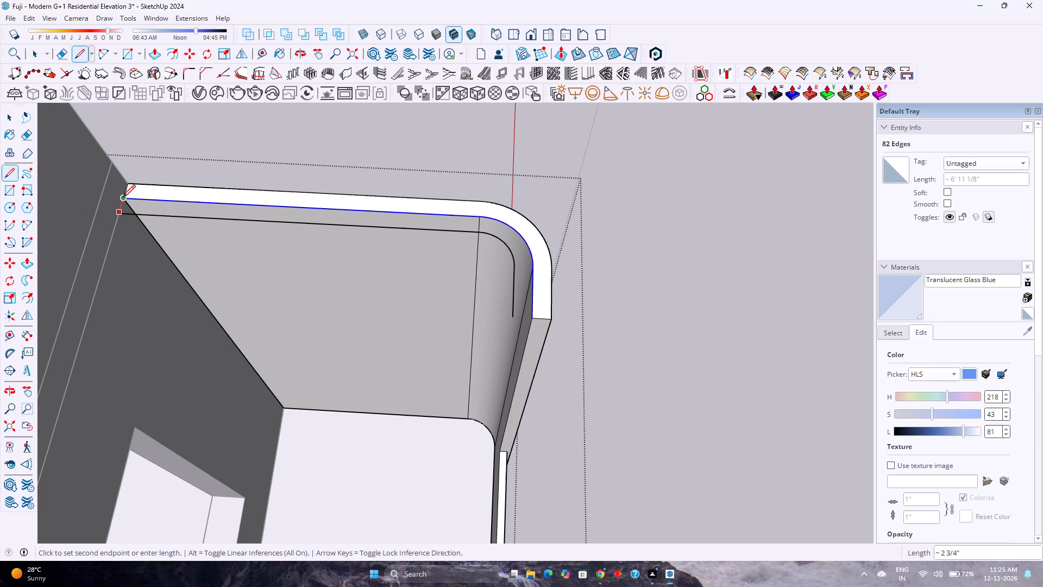
pyautogui.click(123, 197)
pyautogui.press('Escape')
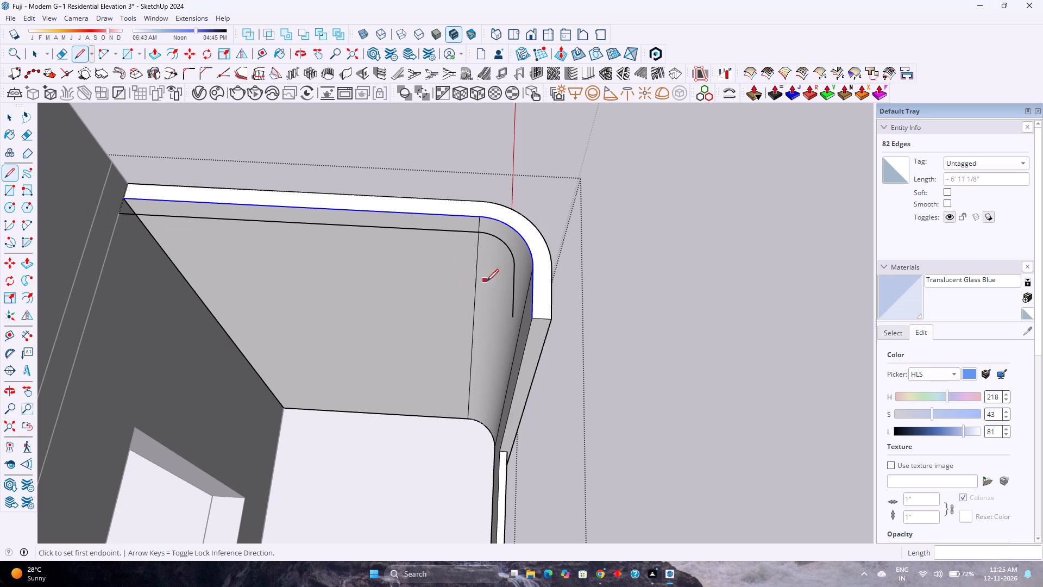
pyautogui.click(514, 316)
pyautogui.click(532, 318)
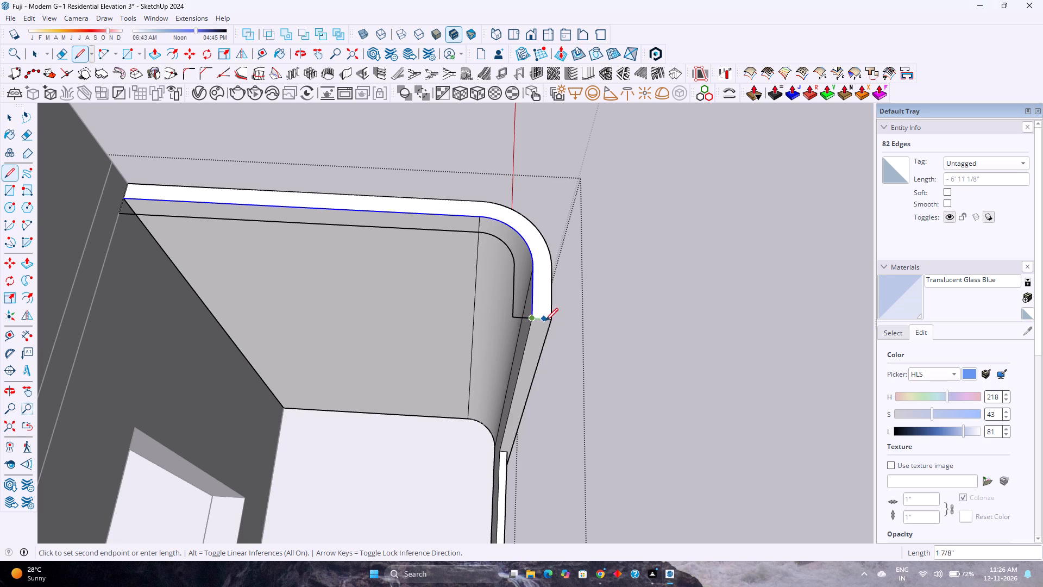
pyautogui.scroll(20, 542, 329)
pyautogui.scroll(4, 542, 329)
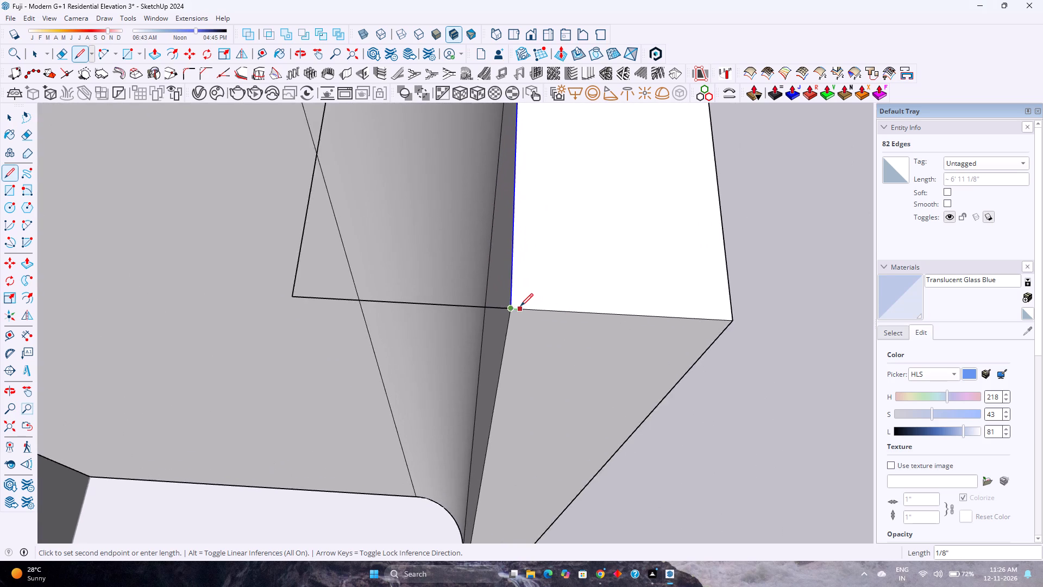
pyautogui.scroll(11, 520, 306)
pyautogui.press('space')
pyautogui.scroll(-8, 504, 305)
pyautogui.press('Escape')
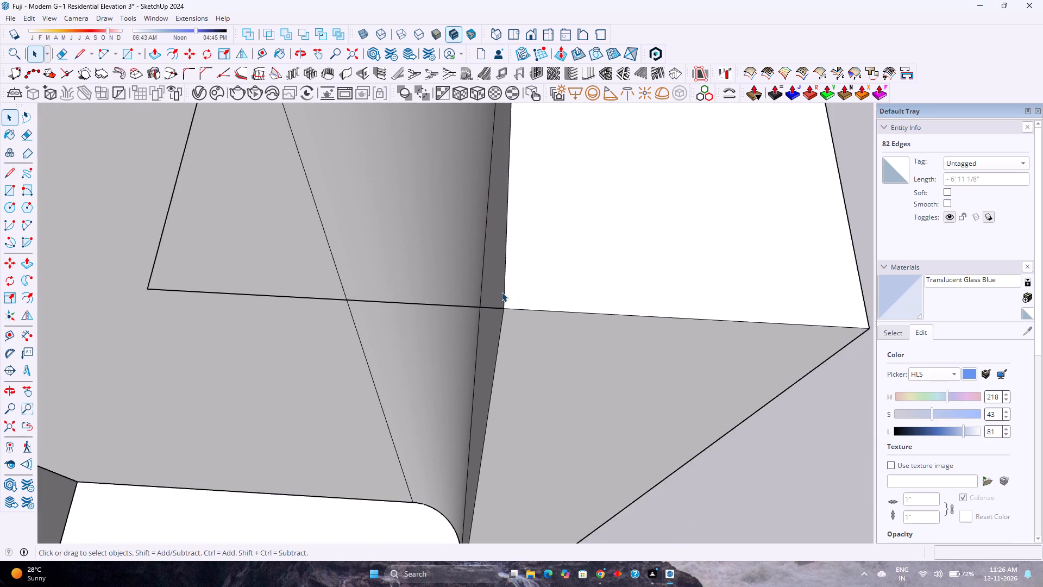
# Reopen the side wall group and redraw the closing line at the building end, from the wall's inner corner to the offset outline's endpoint.
pyautogui.scroll(-13, 498, 289)
pyautogui.keyDown('shift'); pyautogui.moveTo(396, 279); pyautogui.dragTo(724, 392, button='middle'); pyautogui.keyUp('shift')
pyautogui.scroll(-6, 508, 326)
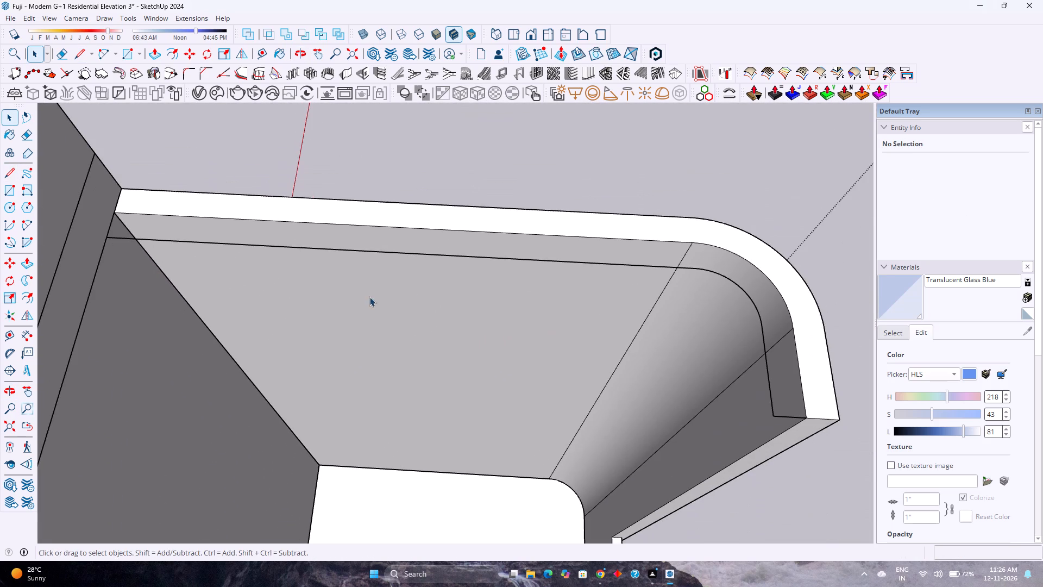
pyautogui.scroll(4, 51, 215)
pyautogui.scroll(15, 113, 215)
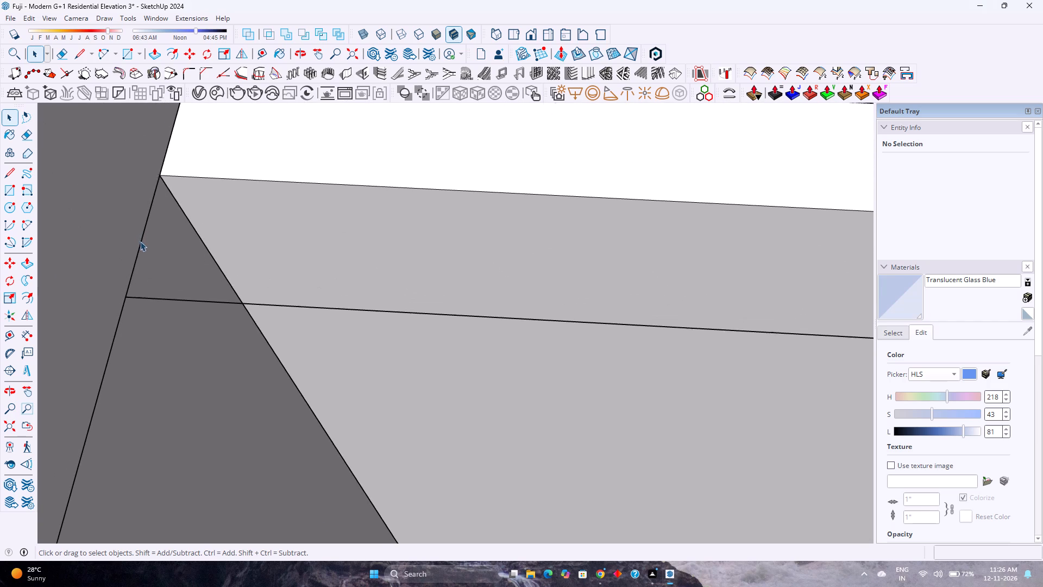
pyautogui.click(215, 164)
pyautogui.doubleClick(214, 164)
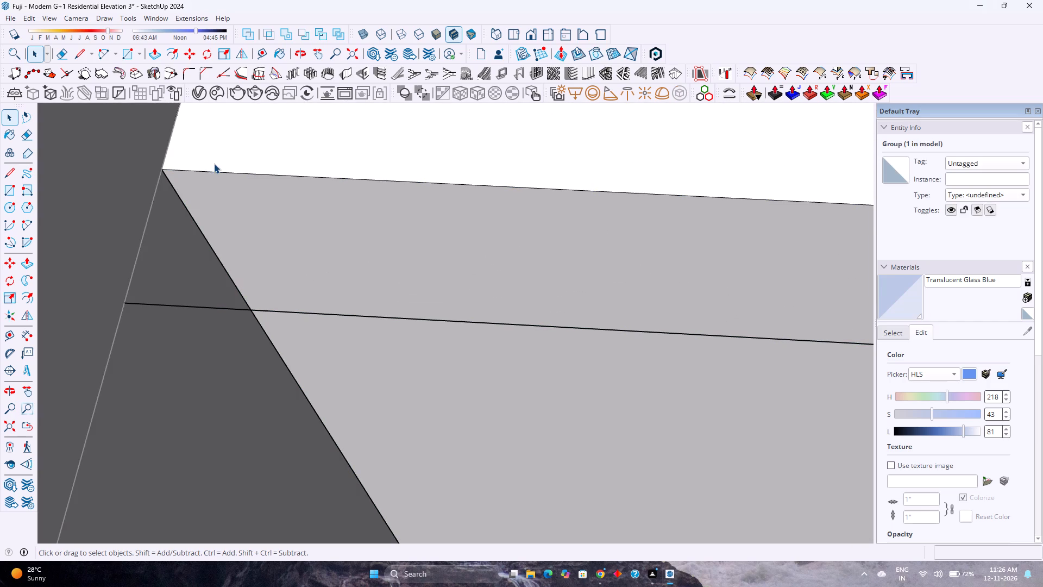
pyautogui.scroll(-8, 117, 281)
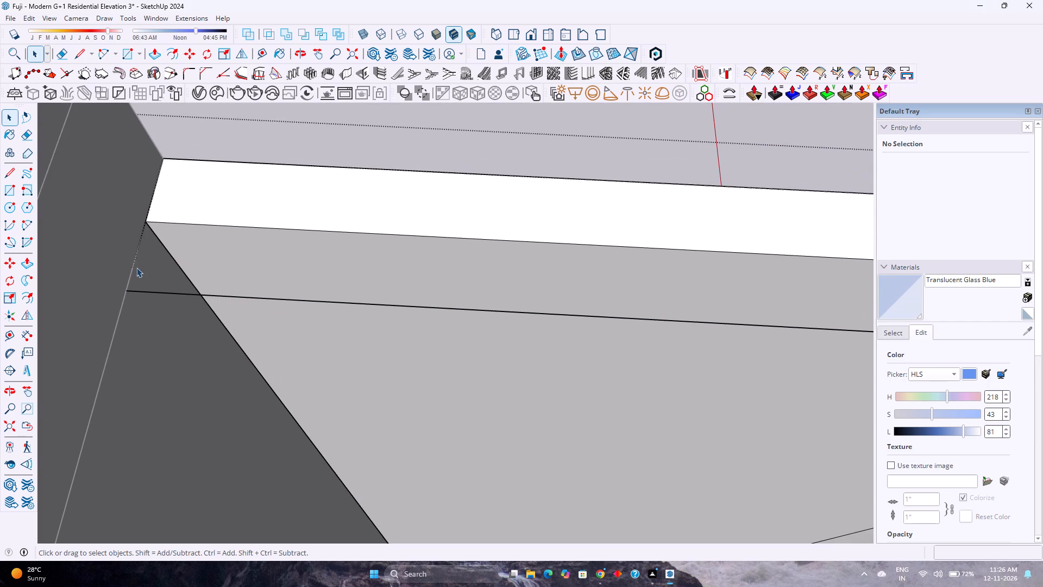
pyautogui.press('l')
pyautogui.scroll(-14, 138, 261)
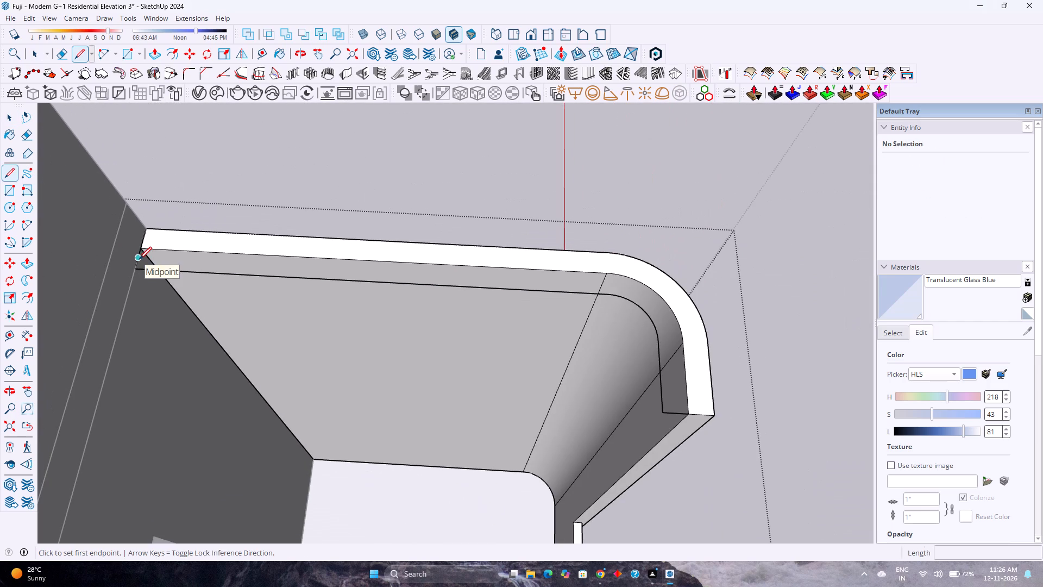
pyautogui.scroll(9, 139, 263)
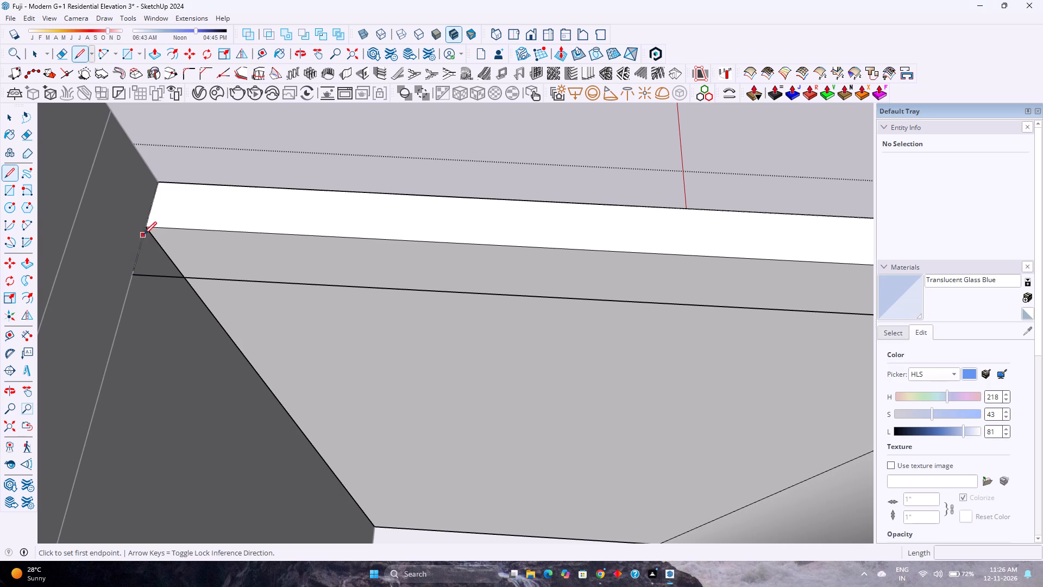
pyautogui.click(144, 228)
pyautogui.scroll(5, 129, 278)
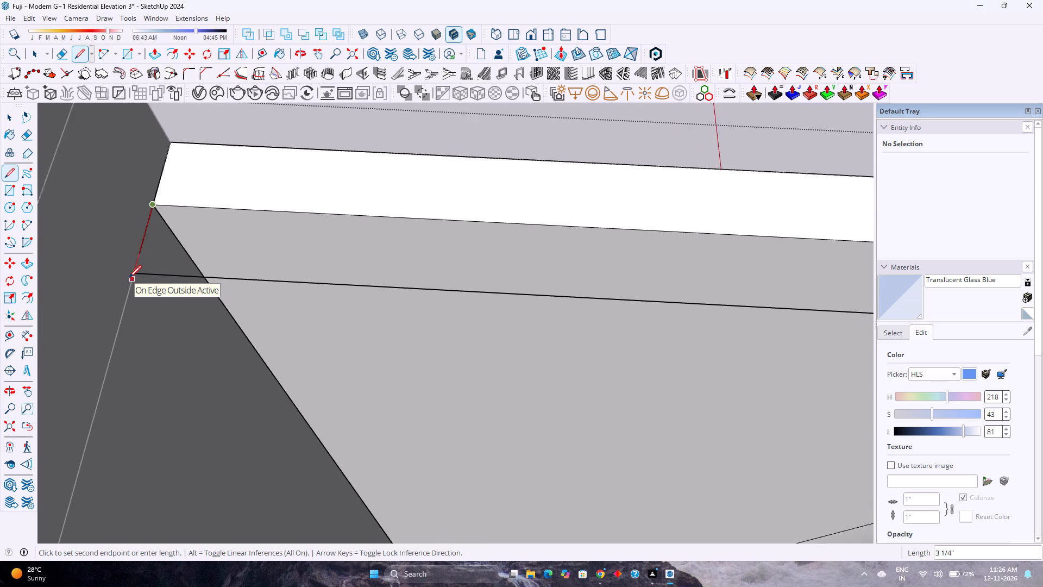
pyautogui.scroll(20, 129, 278)
pyautogui.scroll(6, 129, 278)
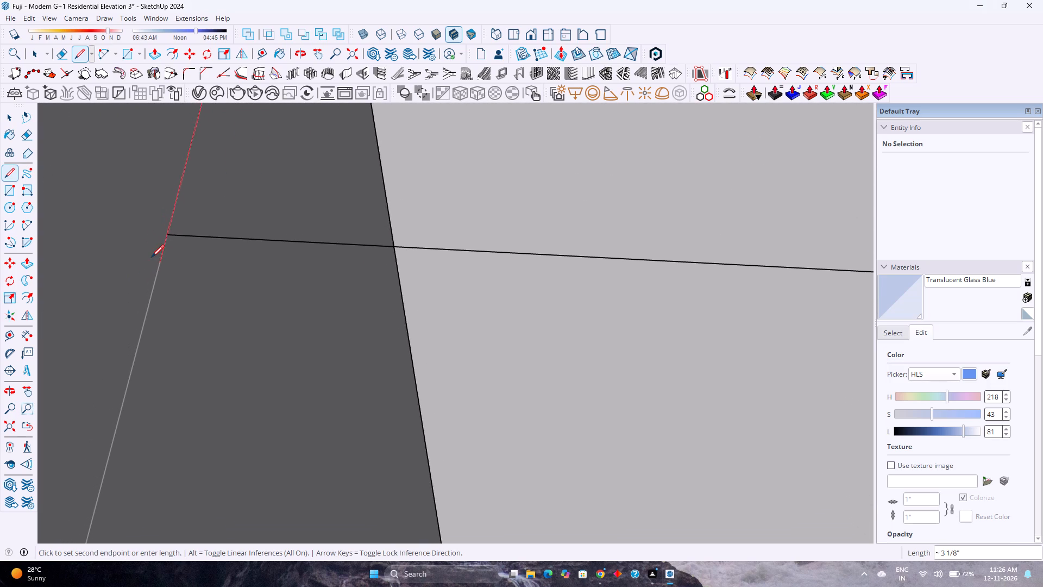
pyautogui.scroll(6, 152, 257)
pyautogui.click(178, 228)
pyautogui.scroll(-5, 178, 253)
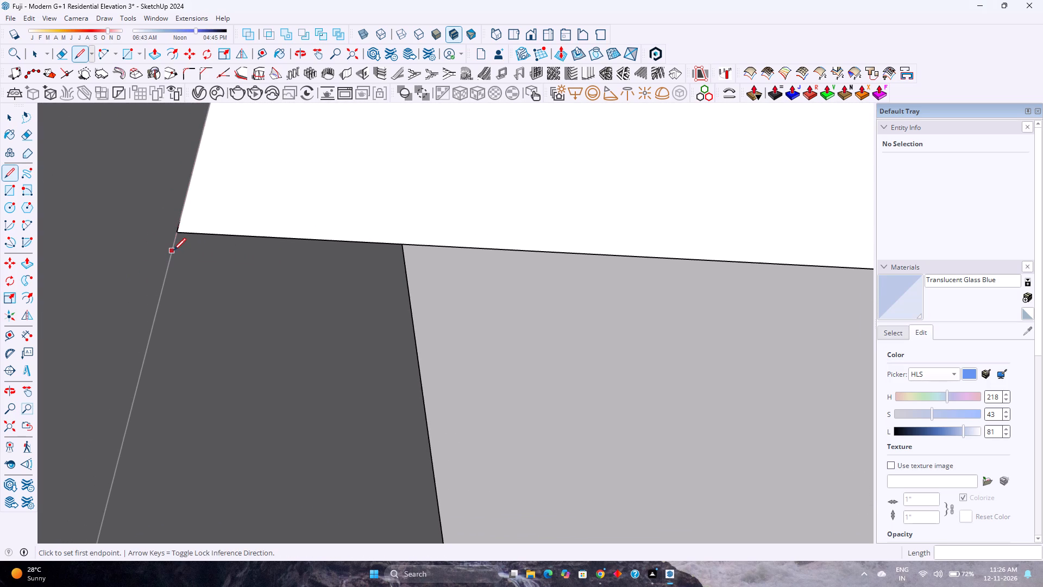
pyautogui.scroll(-15, 173, 251)
pyautogui.scroll(-12, 426, 285)
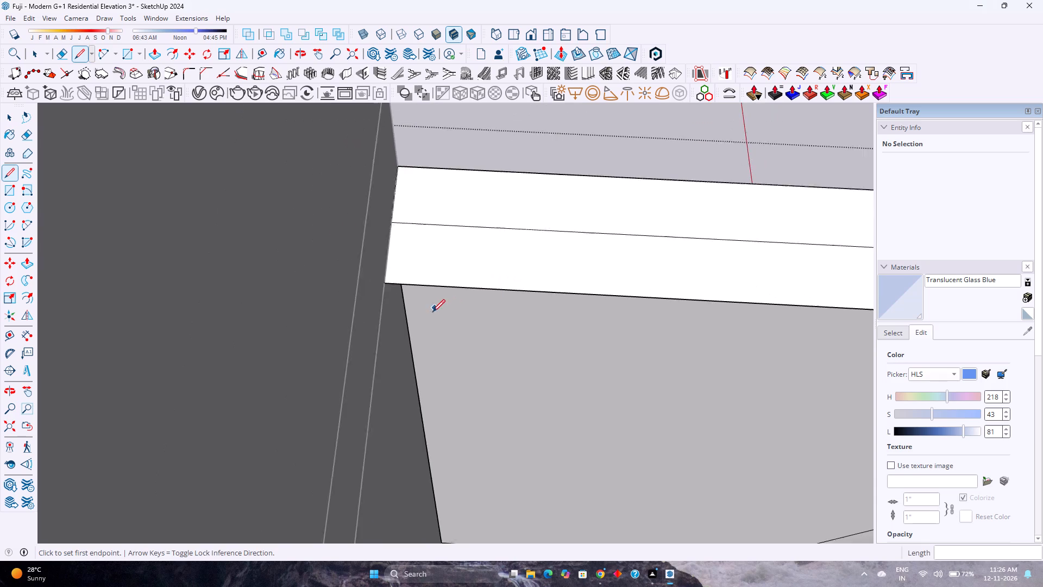
# Push/Pull the new strip along the side wall's inner top edge down 10' to the balcony floor.
pyautogui.press('p')
pyautogui.scroll(-3, 450, 303)
pyautogui.moveTo(535, 344); pyautogui.dragTo(425, 296, button='middle')
pyautogui.scroll(-12, 424, 293)
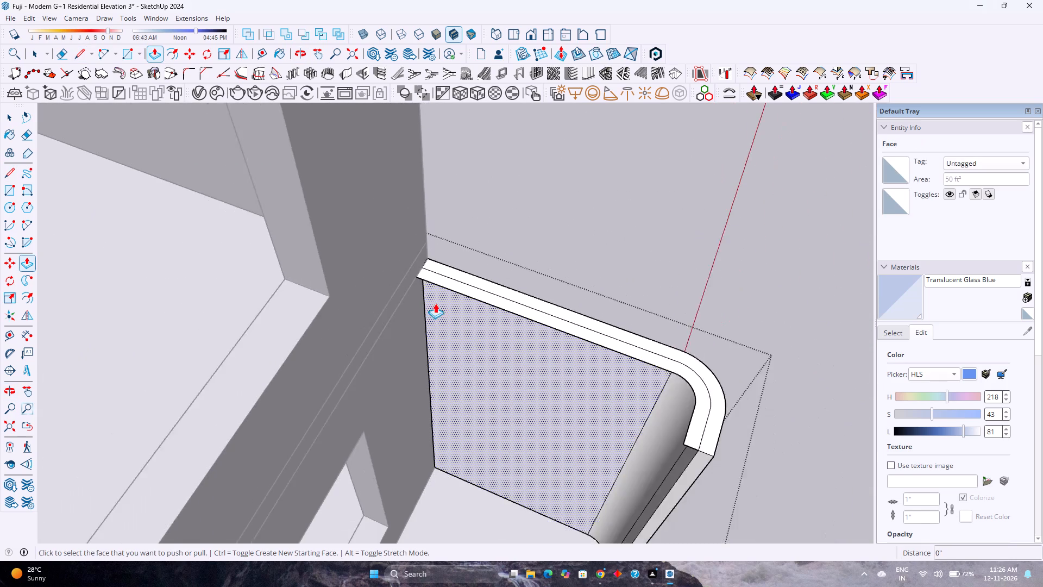
pyautogui.keyDown('shift'); pyautogui.moveTo(489, 342); pyautogui.dragTo(513, 260, button='middle'); pyautogui.keyUp('shift')
pyautogui.click(573, 229)
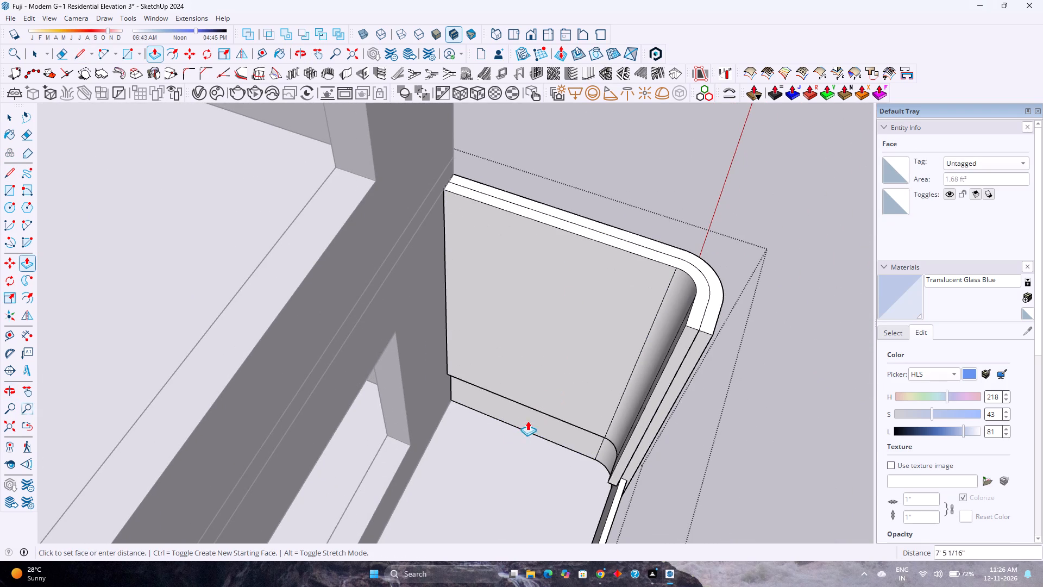
pyautogui.click(431, 435)
pyautogui.scroll(1, 532, 380)
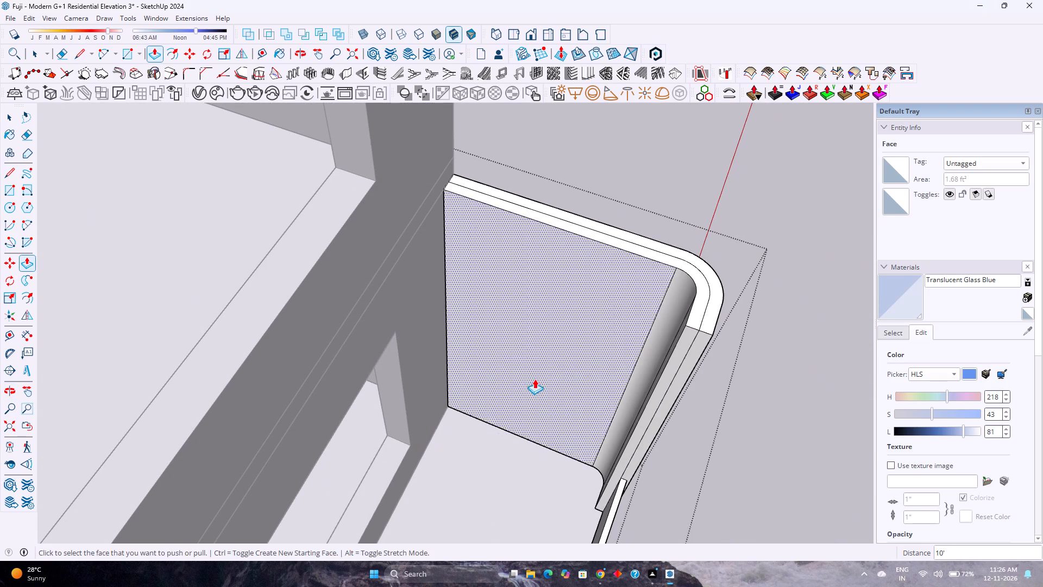
# Erase the seam lines between the original wall and the added strip on the side wall's top and front end faces.
pyautogui.moveTo(535, 379); pyautogui.dragTo(506, 391, button='middle')
pyautogui.scroll(1, 710, 391)
pyautogui.press('e')
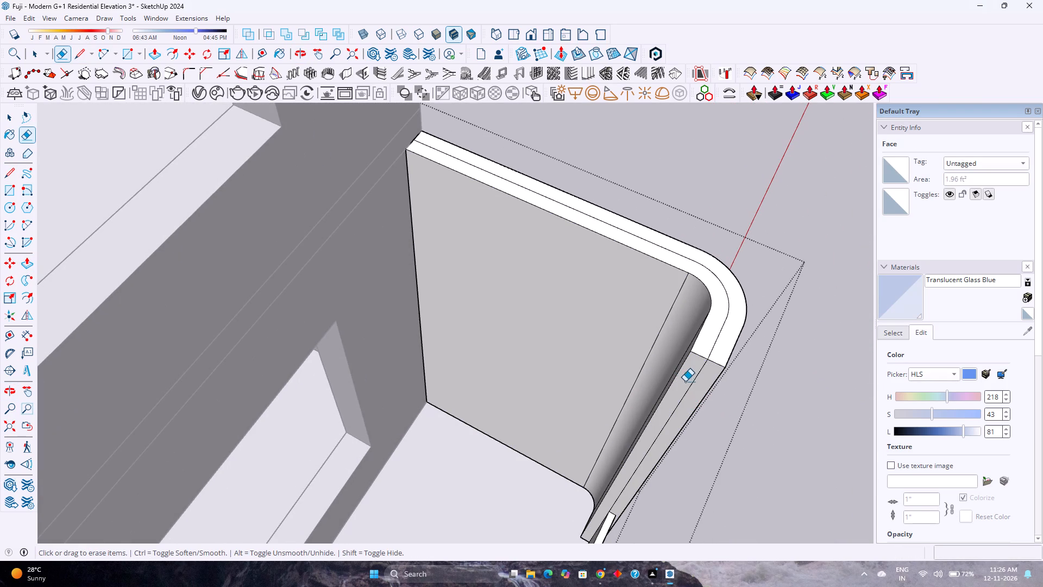
pyautogui.click(690, 386)
pyautogui.click(722, 329)
pyautogui.click(727, 301)
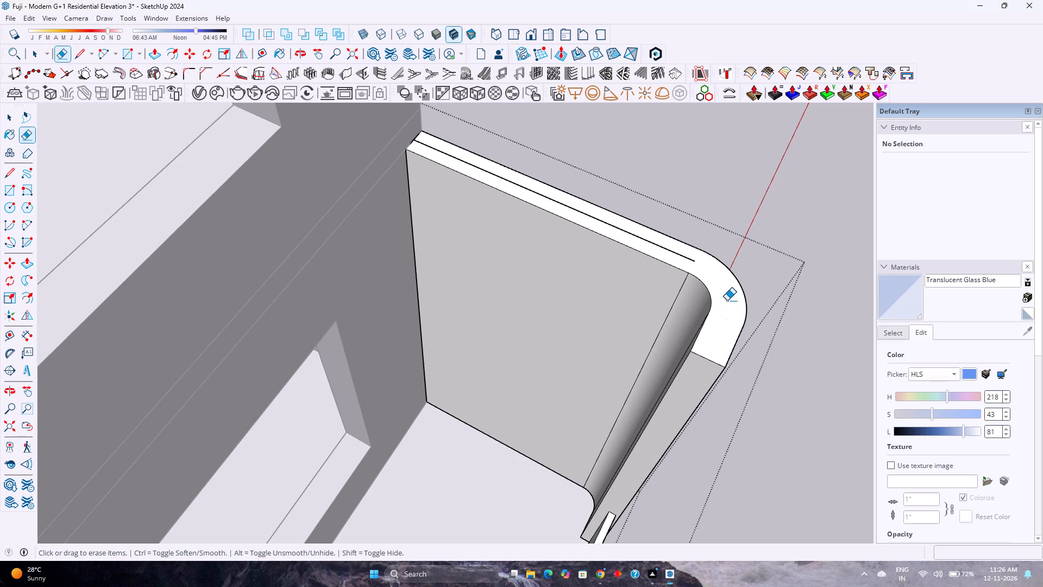
pyautogui.click(677, 253)
pyautogui.scroll(-3, 644, 347)
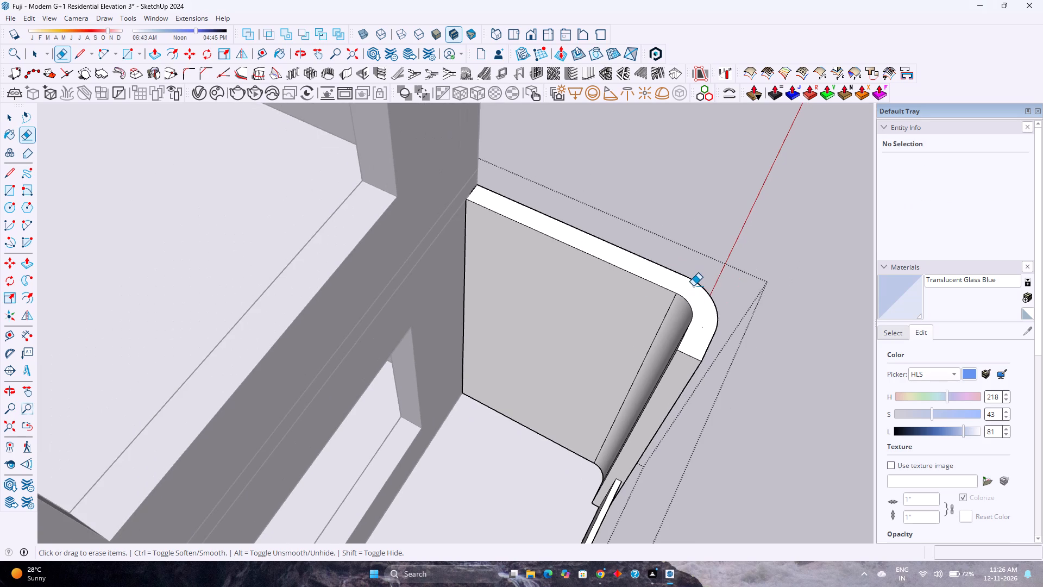
# Hide the side wall's top face to open up the inside of the wall.
pyautogui.press('space')
pyautogui.click(691, 292)
pyautogui.rightClick(691, 292)
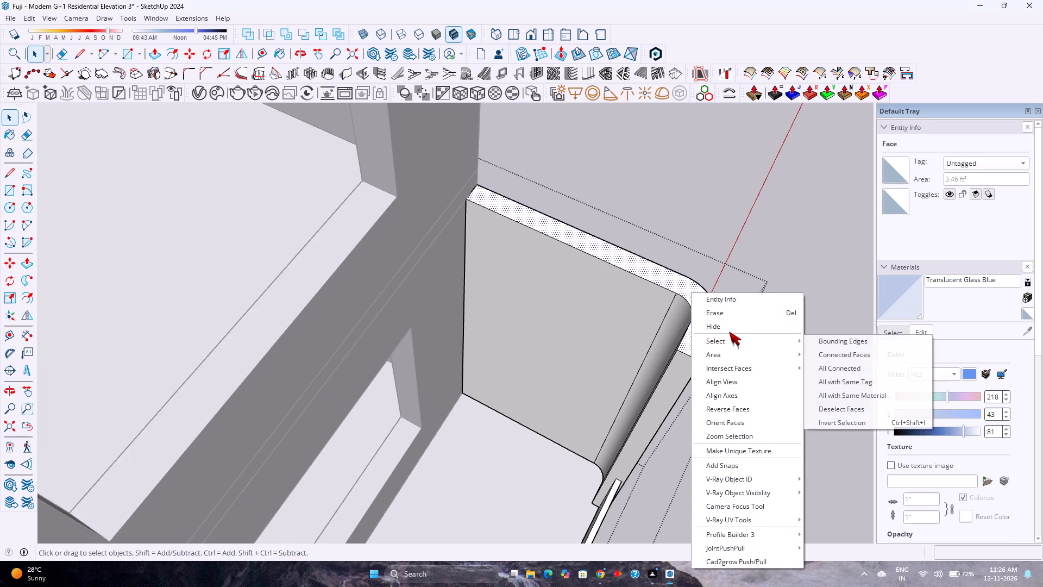
pyautogui.click(728, 327)
# Delete the leftover vertical edges inside the side wall at its front end, the start of the curve and the building end.
pyautogui.scroll(2, 705, 326)
pyautogui.click(700, 330)
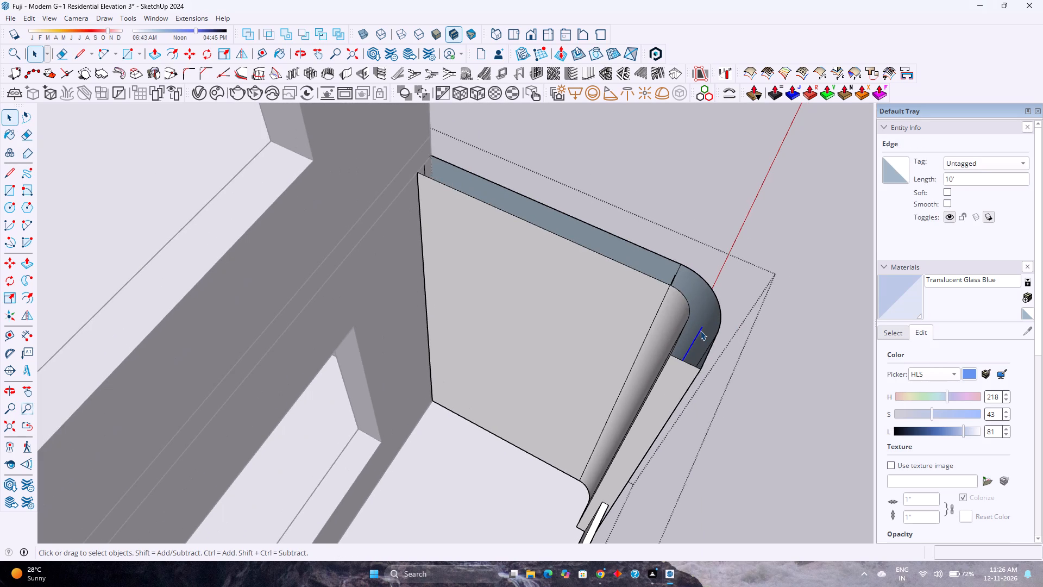
pyautogui.press('Delete')
pyautogui.scroll(4, 669, 268)
pyautogui.click(677, 279)
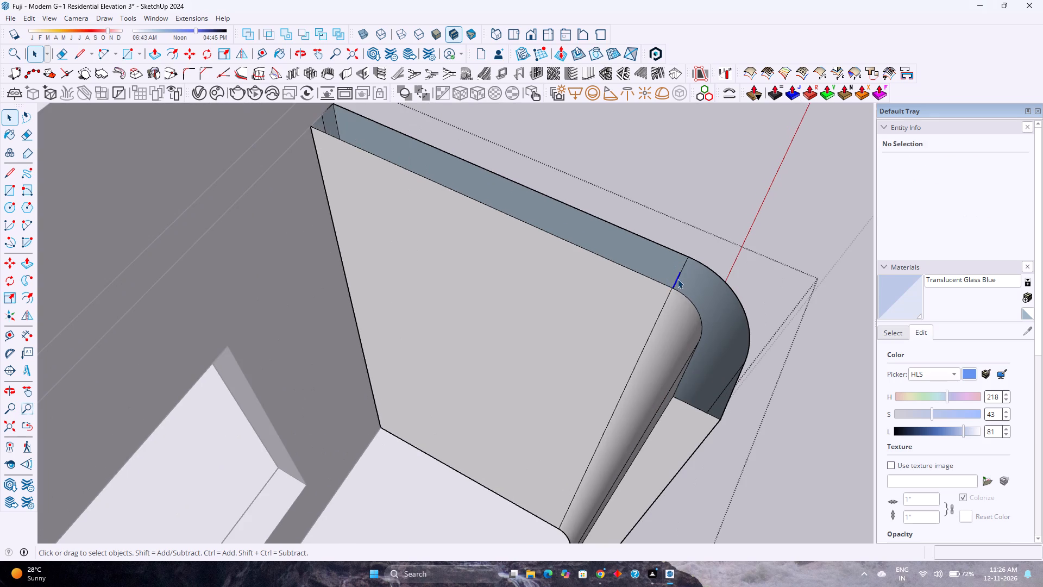
pyautogui.scroll(1, 683, 287)
pyautogui.moveTo(682, 288); pyautogui.dragTo(550, 313, button='middle')
pyautogui.press('Delete')
pyautogui.scroll(-7, 606, 356)
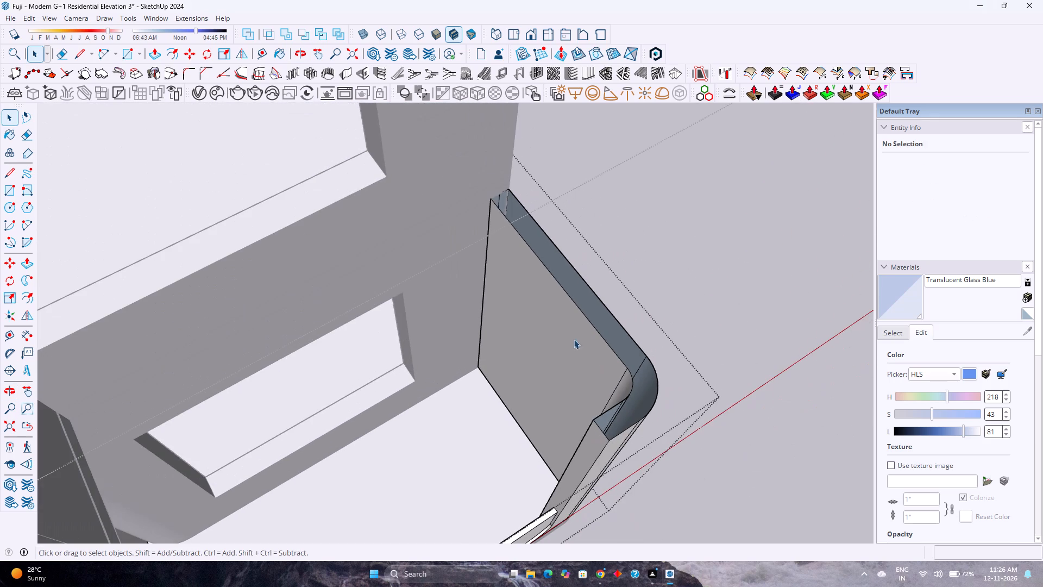
pyautogui.scroll(6, 524, 201)
pyautogui.moveTo(511, 197); pyautogui.dragTo(437, 208, button='middle')
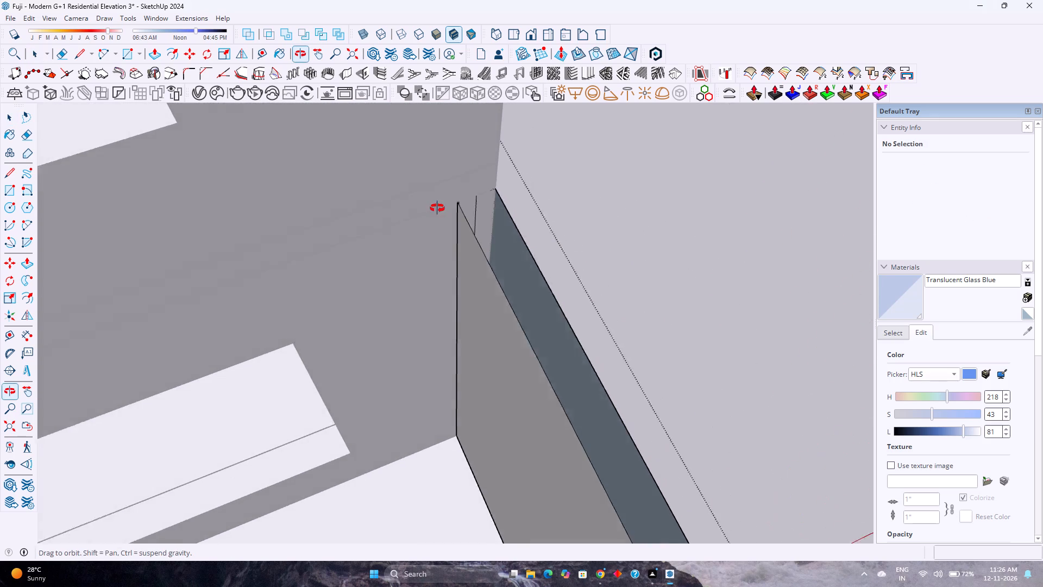
pyautogui.moveTo(437, 208); pyautogui.dragTo(436, 208, button='middle')
pyautogui.middleClick(436, 209)
pyautogui.click(477, 219)
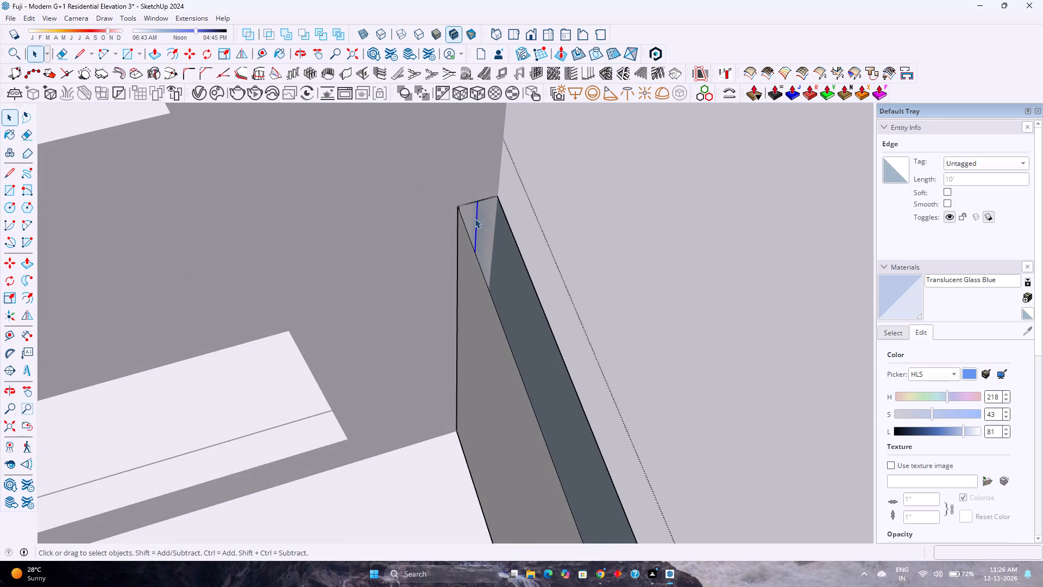
pyautogui.press('Delete')
# Unhide the side wall's top face.
pyautogui.scroll(-8, 475, 218)
pyautogui.moveTo(391, 298); pyautogui.dragTo(470, 279, button='middle')
pyautogui.scroll(-3, 475, 278)
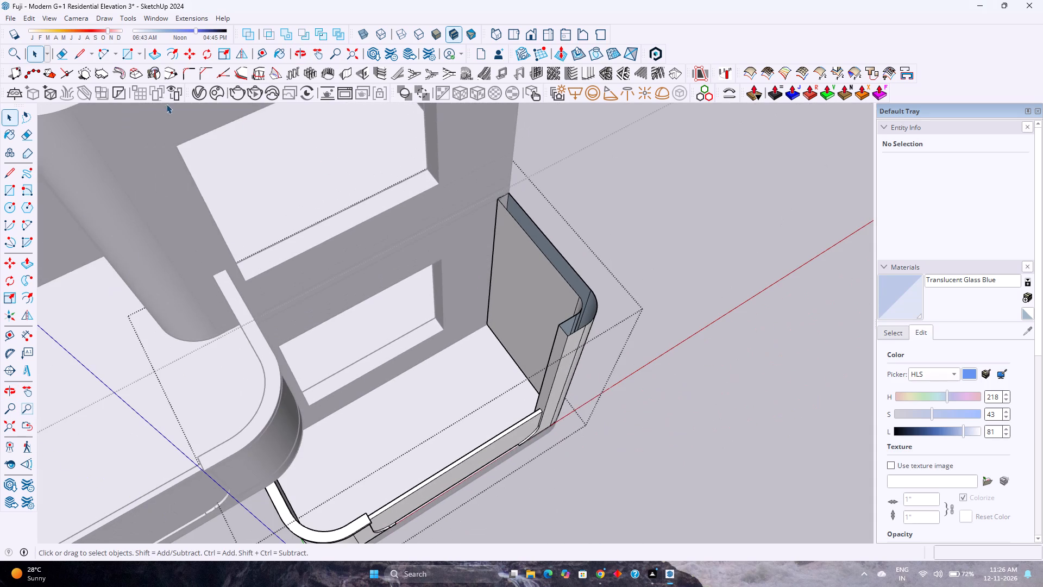
pyautogui.click(24, 14)
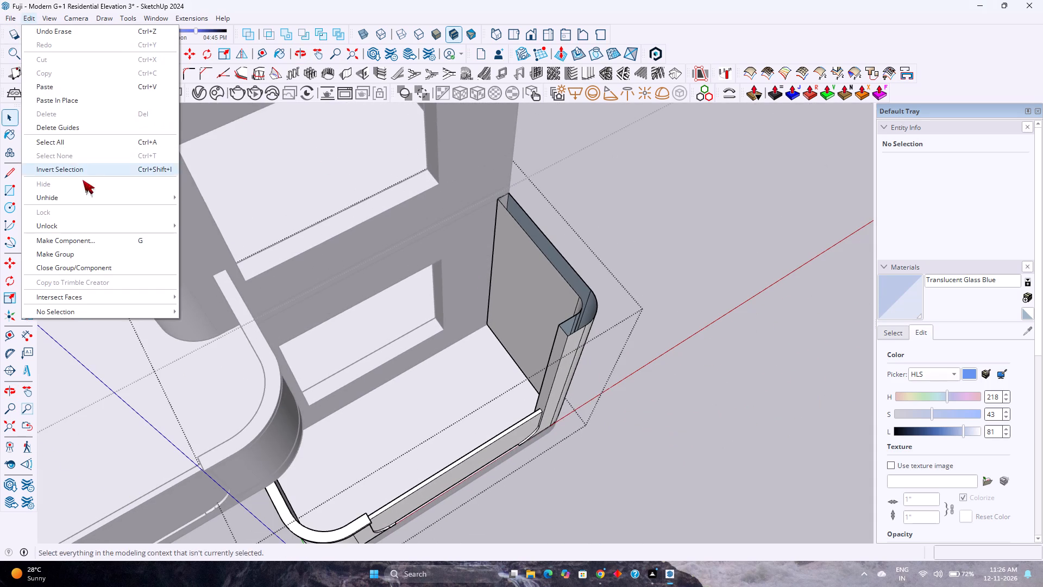
pyautogui.click(190, 222)
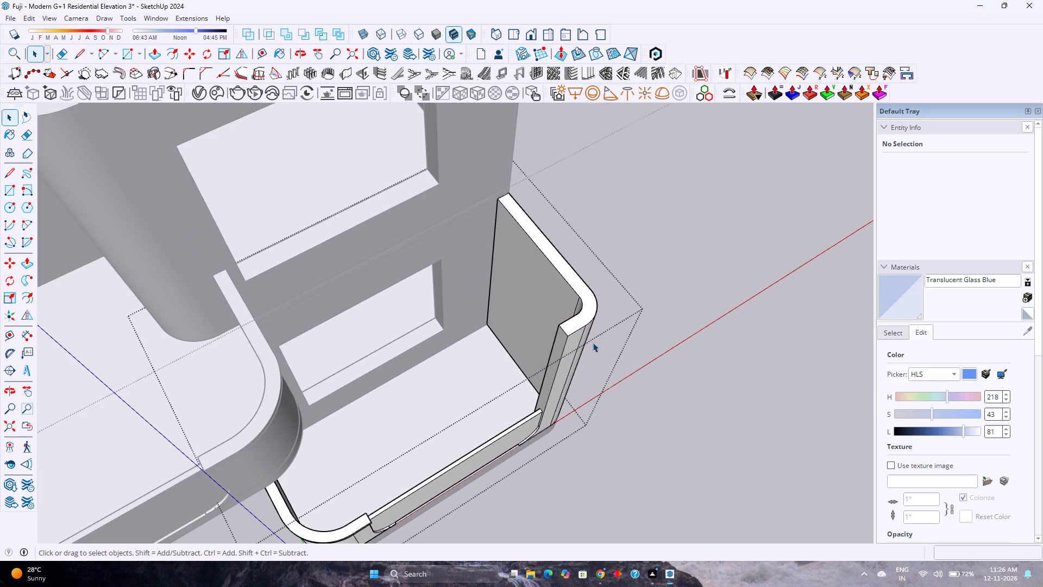
# Push/Pull the side wall's top face up 10' 6" to the top of the upper-floor wall and close the group.
pyautogui.scroll(1, 593, 342)
pyautogui.moveTo(588, 342); pyautogui.dragTo(406, 242, button='middle')
pyautogui.scroll(-3, 429, 248)
pyautogui.keyDown('shift'); pyautogui.moveTo(429, 248); pyautogui.dragTo(543, 397, button='middle'); pyautogui.keyUp('shift')
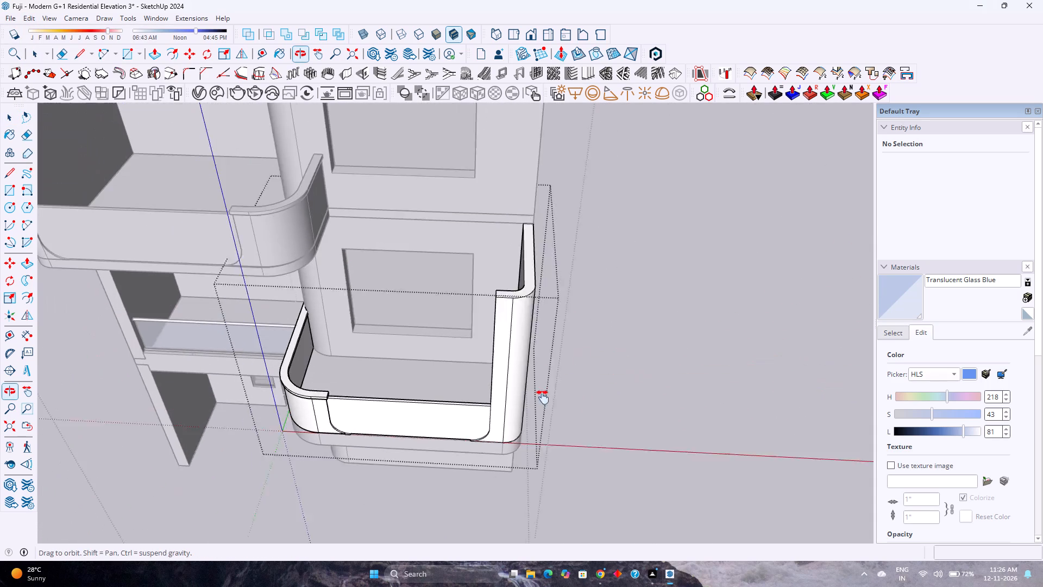
pyautogui.keyDown('shift'); pyautogui.moveTo(543, 397); pyautogui.dragTo(546, 404, button='middle'); pyautogui.keyUp('shift')
pyautogui.scroll(9, 545, 305)
pyautogui.press('p')
pyautogui.click(561, 320)
pyautogui.scroll(-2, 510, 234)
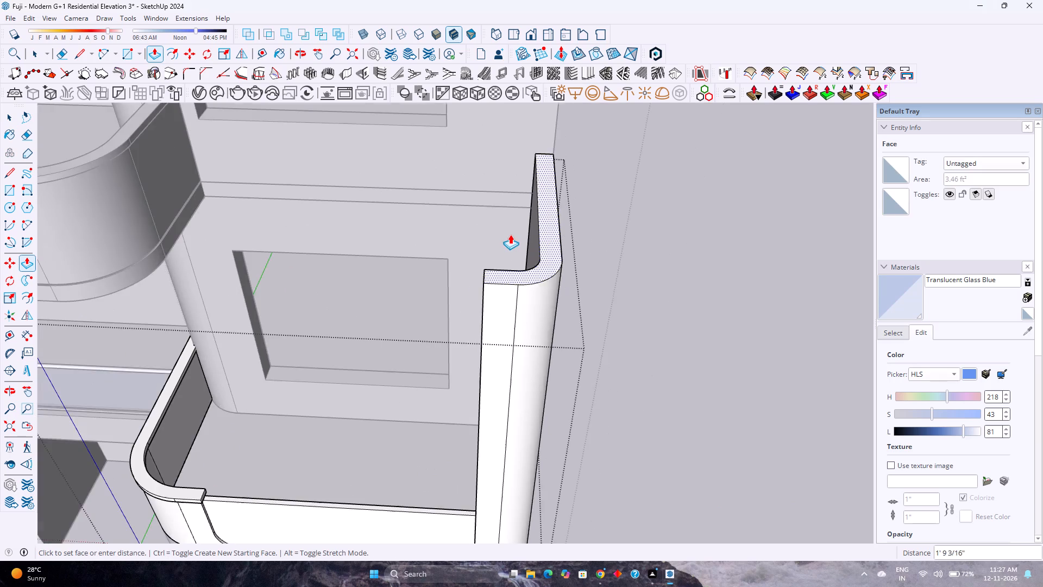
pyautogui.scroll(-9, 510, 234)
pyautogui.keyDown('shift'); pyautogui.moveTo(507, 207); pyautogui.dragTo(526, 416, button='middle'); pyautogui.keyUp('shift')
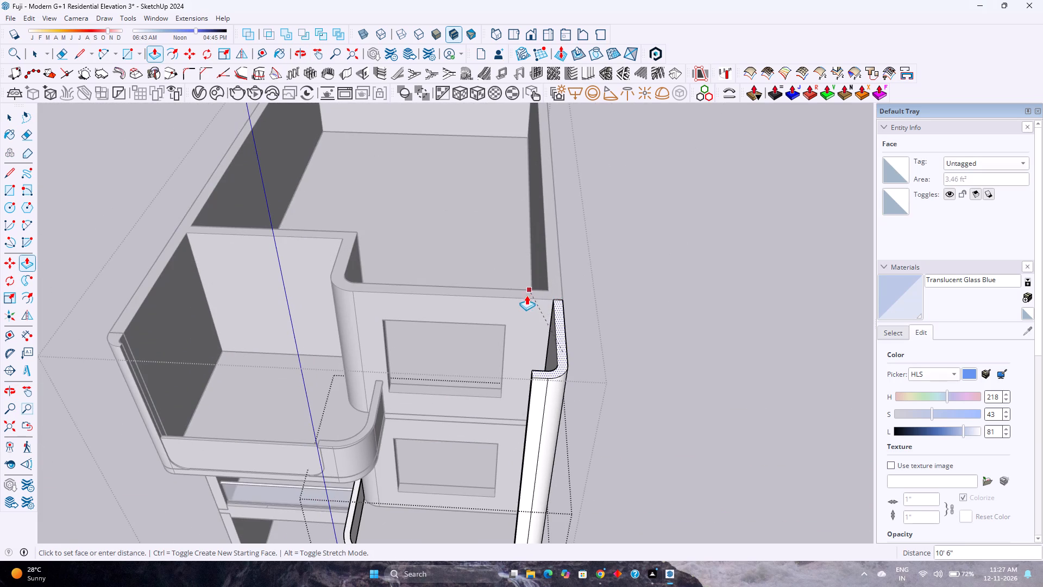
pyautogui.click(526, 296)
pyautogui.scroll(-4, 519, 307)
pyautogui.press('space')
pyautogui.click(644, 357)
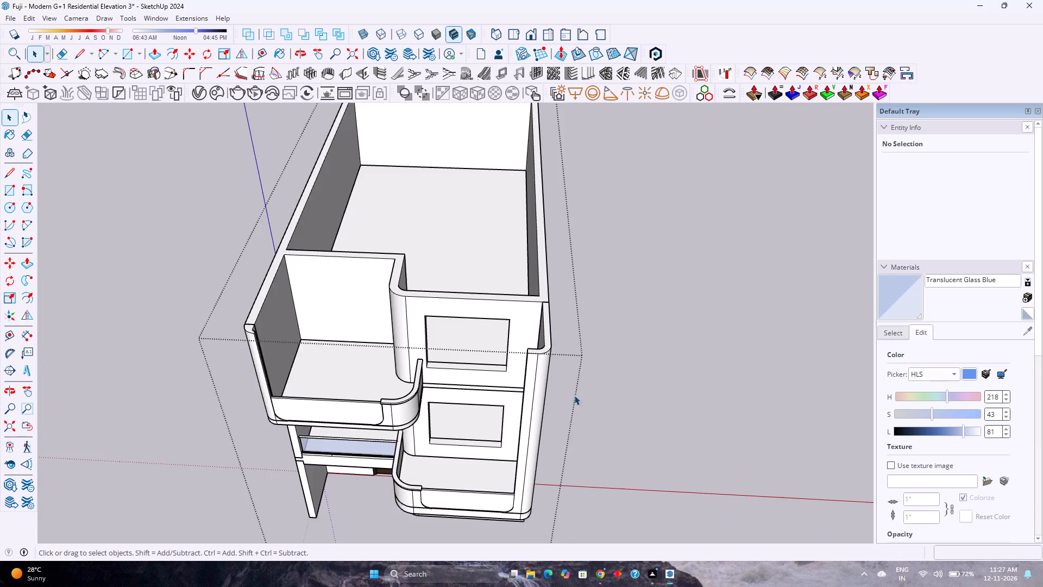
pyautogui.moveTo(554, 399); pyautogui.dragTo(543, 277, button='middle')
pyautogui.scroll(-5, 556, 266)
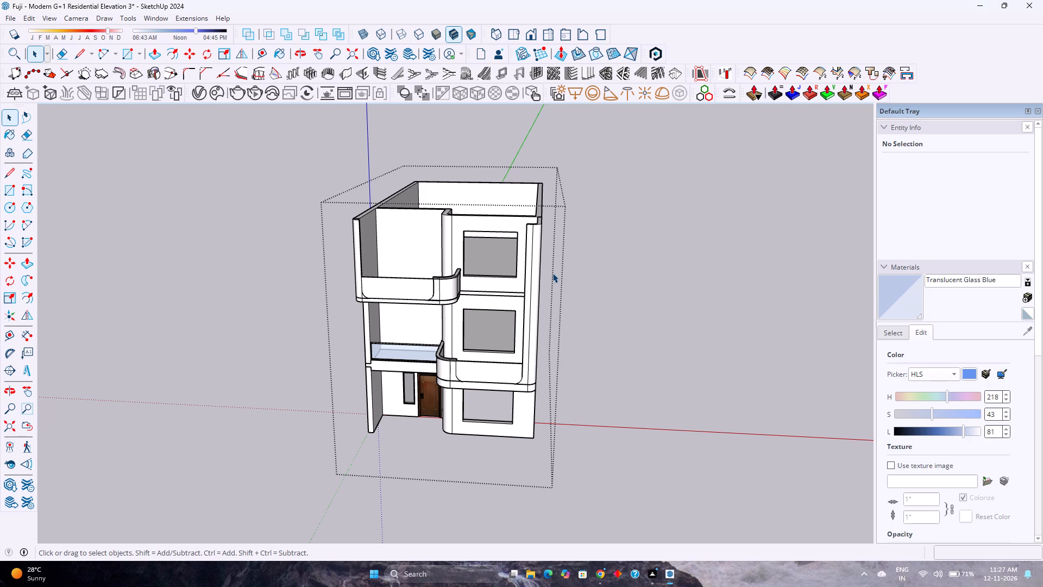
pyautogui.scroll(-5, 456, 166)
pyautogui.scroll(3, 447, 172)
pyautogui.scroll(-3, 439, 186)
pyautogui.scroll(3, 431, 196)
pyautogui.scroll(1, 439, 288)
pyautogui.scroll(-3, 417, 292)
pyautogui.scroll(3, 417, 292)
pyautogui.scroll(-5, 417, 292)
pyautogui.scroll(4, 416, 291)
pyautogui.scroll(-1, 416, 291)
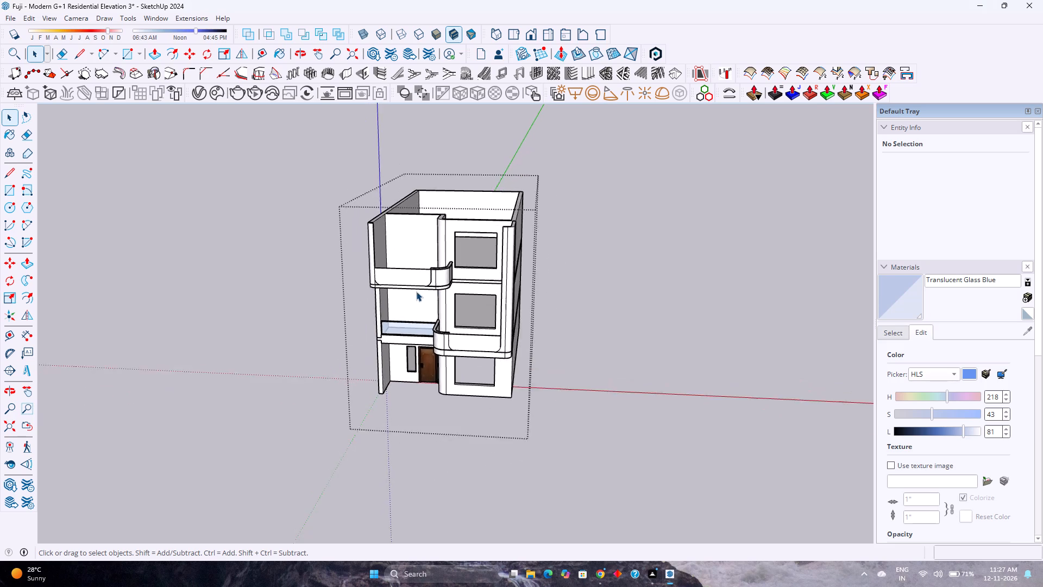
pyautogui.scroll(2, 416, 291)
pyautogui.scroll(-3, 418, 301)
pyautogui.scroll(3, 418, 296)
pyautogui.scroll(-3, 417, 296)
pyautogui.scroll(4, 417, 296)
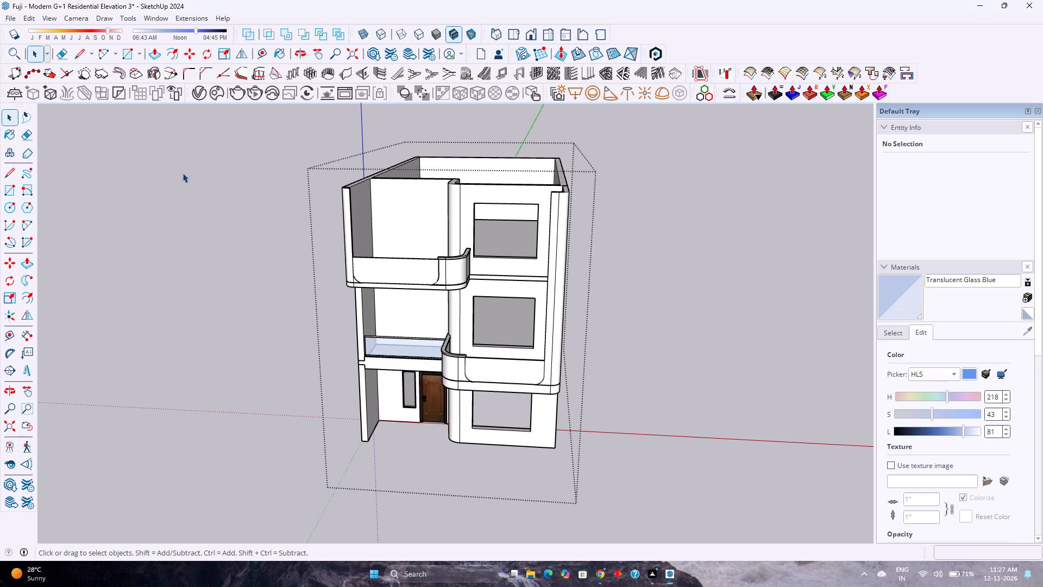
# Examine the top-floor balcony's front parapet, its rounded lower corners and the curved side wall up close.
pyautogui.scroll(10, 371, 280)
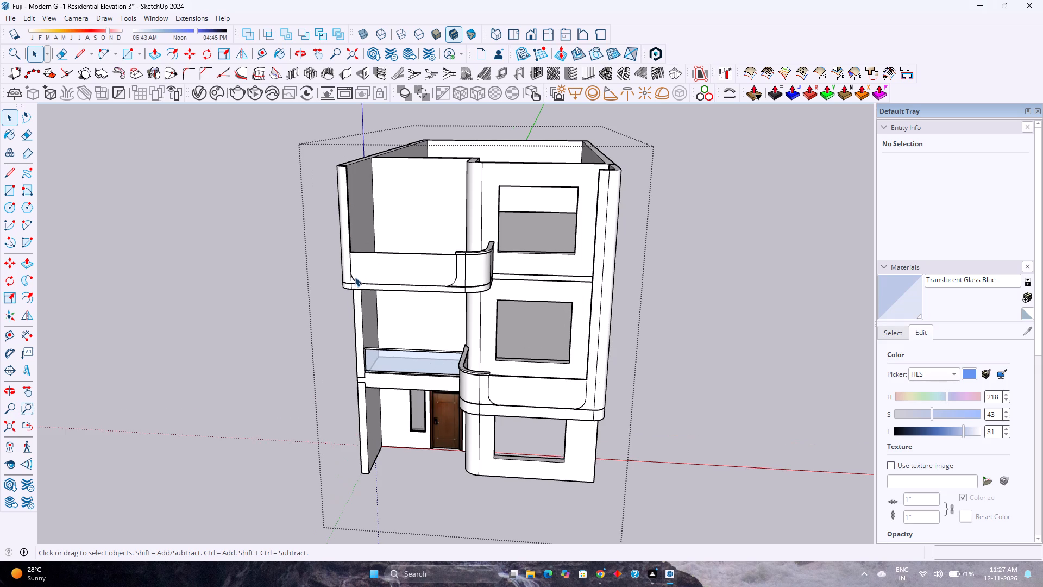
pyautogui.scroll(20, 349, 283)
pyautogui.scroll(-4, 354, 285)
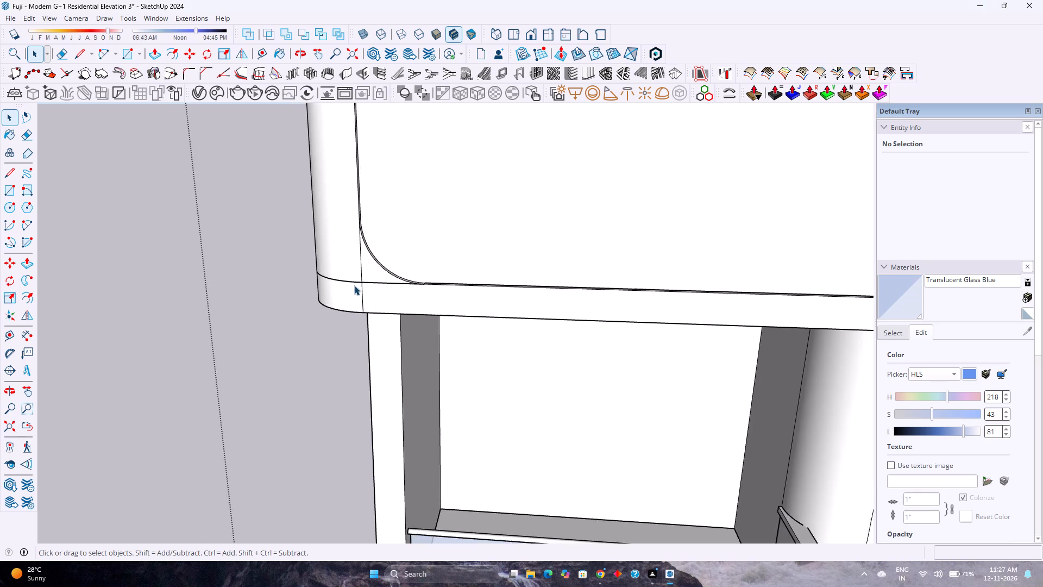
pyautogui.scroll(5, 359, 276)
pyautogui.moveTo(367, 267); pyautogui.dragTo(555, 505, button='middle')
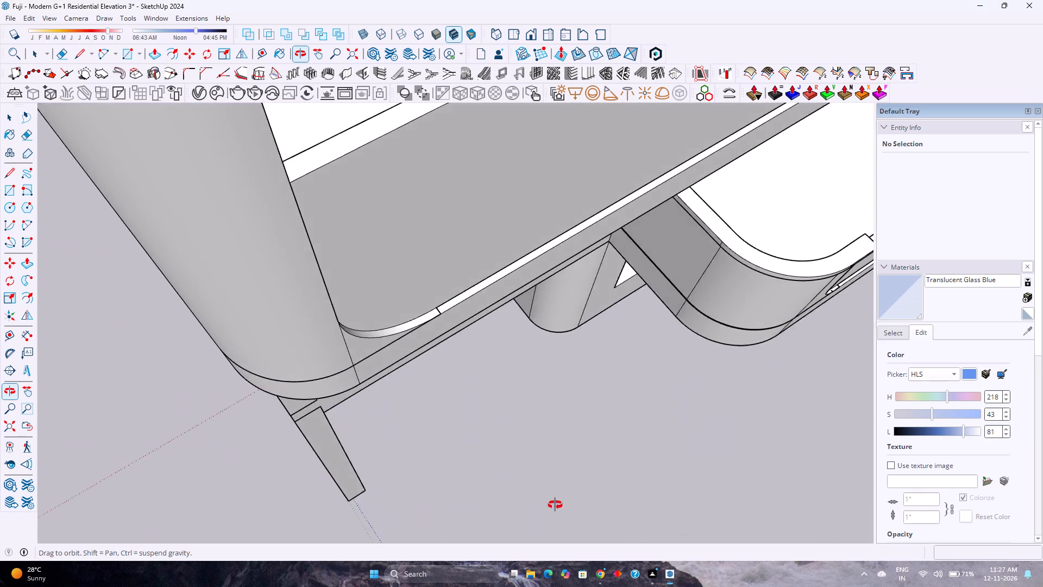
pyautogui.moveTo(555, 505); pyautogui.dragTo(312, 386, button='middle')
pyautogui.middleClick(312, 386)
pyautogui.scroll(-8, 312, 384)
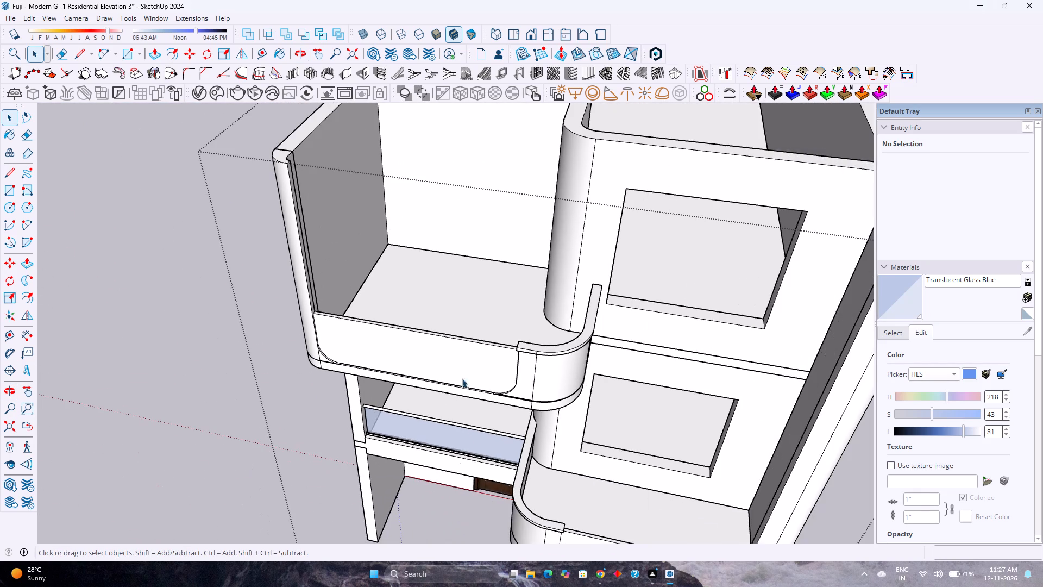
pyautogui.scroll(5, 546, 340)
pyautogui.moveTo(535, 341); pyautogui.dragTo(658, 352, button='middle')
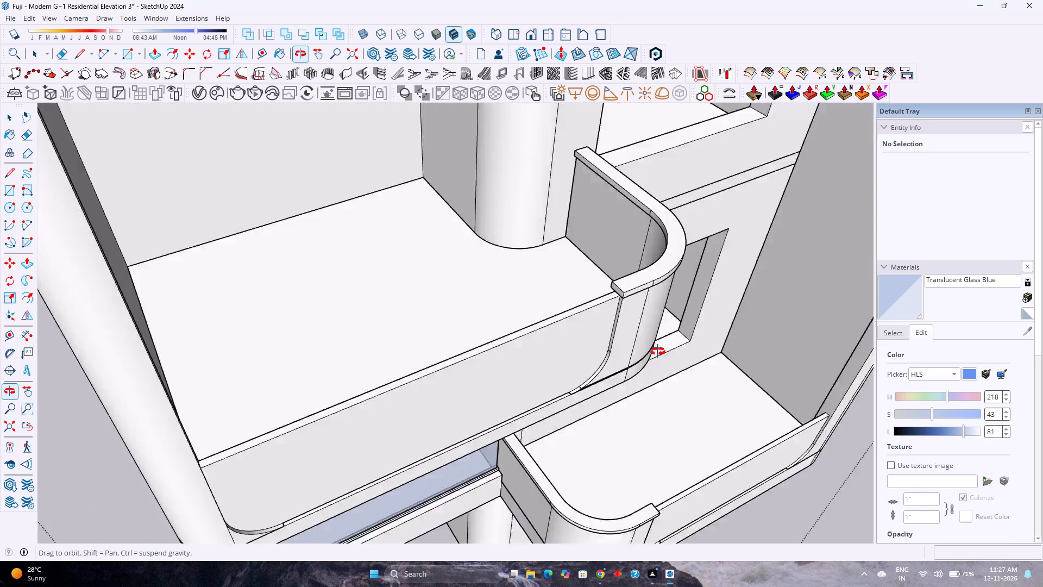
pyautogui.moveTo(658, 352); pyautogui.dragTo(574, 333, button='middle')
pyautogui.scroll(2, 553, 326)
pyautogui.moveTo(553, 326); pyautogui.dragTo(909, 401, button='middle')
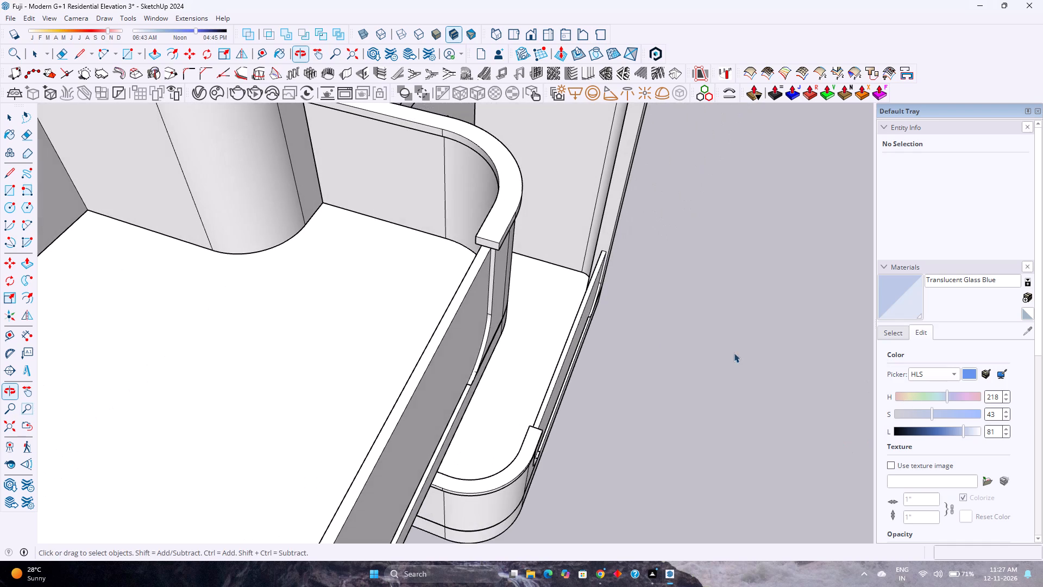
pyautogui.scroll(2, 451, 295)
pyautogui.moveTo(451, 295); pyautogui.dragTo(261, 289, button='middle')
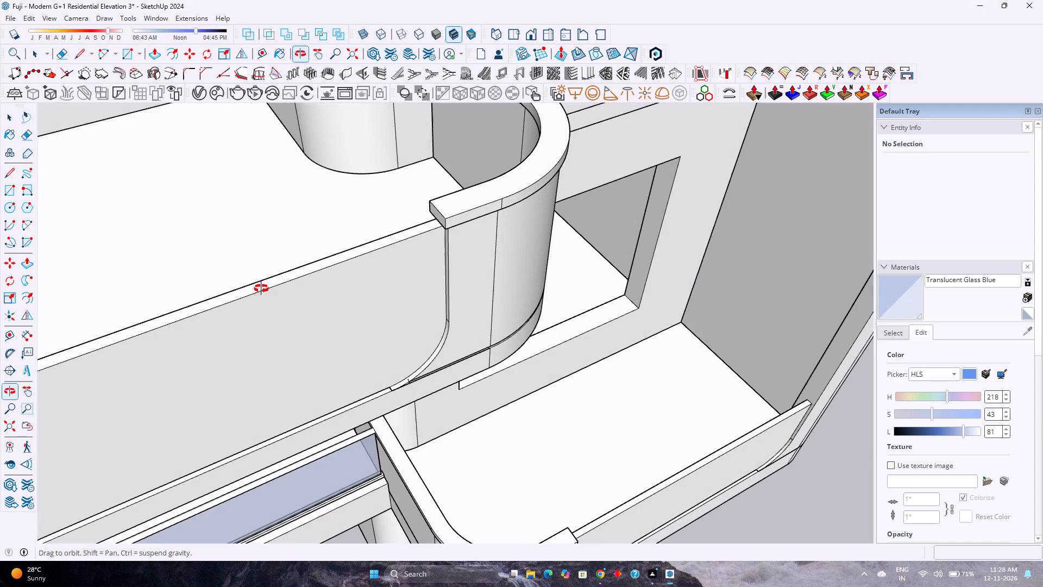
pyautogui.moveTo(261, 289); pyautogui.dragTo(261, 289, button='middle')
pyautogui.scroll(3, 391, 234)
pyautogui.moveTo(393, 234); pyautogui.dragTo(354, 293, button='middle')
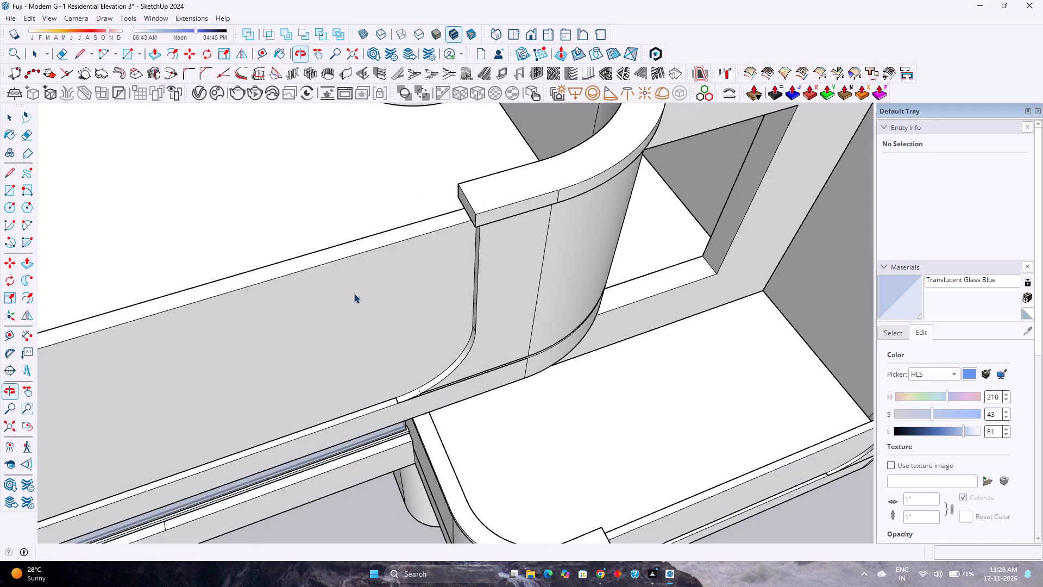
pyautogui.scroll(-15, 354, 293)
pyautogui.scroll(-2, 424, 289)
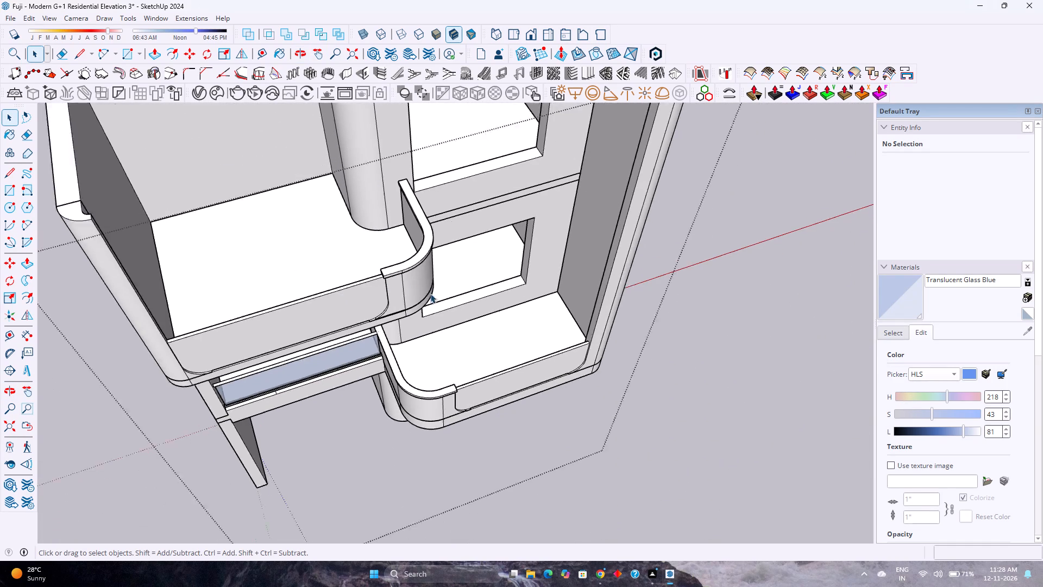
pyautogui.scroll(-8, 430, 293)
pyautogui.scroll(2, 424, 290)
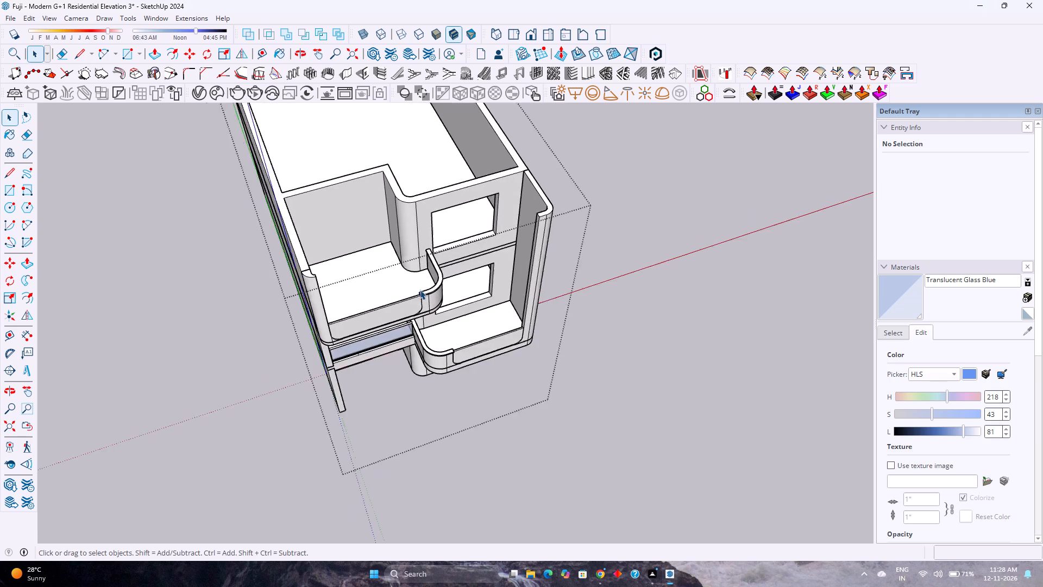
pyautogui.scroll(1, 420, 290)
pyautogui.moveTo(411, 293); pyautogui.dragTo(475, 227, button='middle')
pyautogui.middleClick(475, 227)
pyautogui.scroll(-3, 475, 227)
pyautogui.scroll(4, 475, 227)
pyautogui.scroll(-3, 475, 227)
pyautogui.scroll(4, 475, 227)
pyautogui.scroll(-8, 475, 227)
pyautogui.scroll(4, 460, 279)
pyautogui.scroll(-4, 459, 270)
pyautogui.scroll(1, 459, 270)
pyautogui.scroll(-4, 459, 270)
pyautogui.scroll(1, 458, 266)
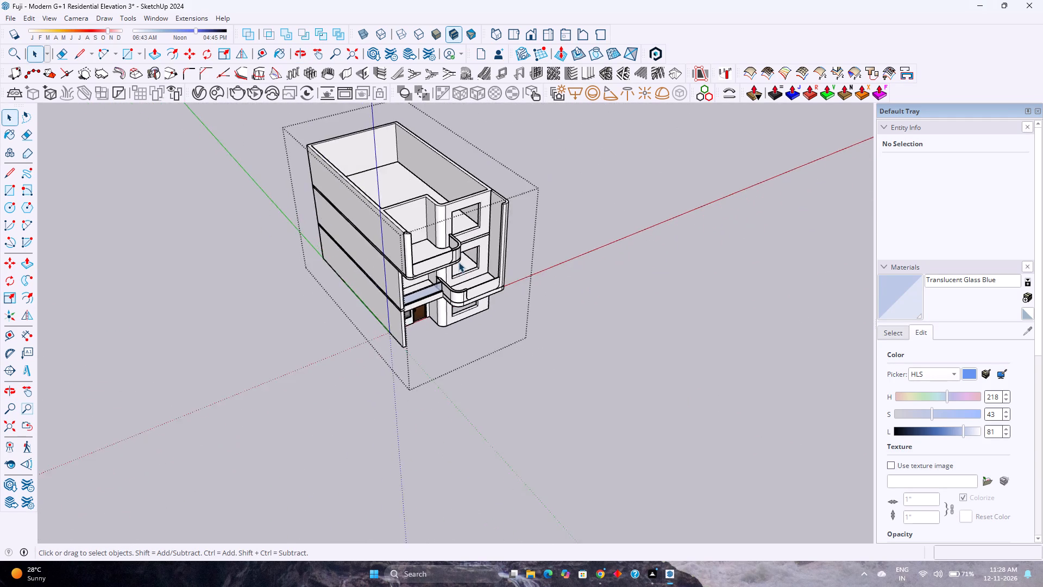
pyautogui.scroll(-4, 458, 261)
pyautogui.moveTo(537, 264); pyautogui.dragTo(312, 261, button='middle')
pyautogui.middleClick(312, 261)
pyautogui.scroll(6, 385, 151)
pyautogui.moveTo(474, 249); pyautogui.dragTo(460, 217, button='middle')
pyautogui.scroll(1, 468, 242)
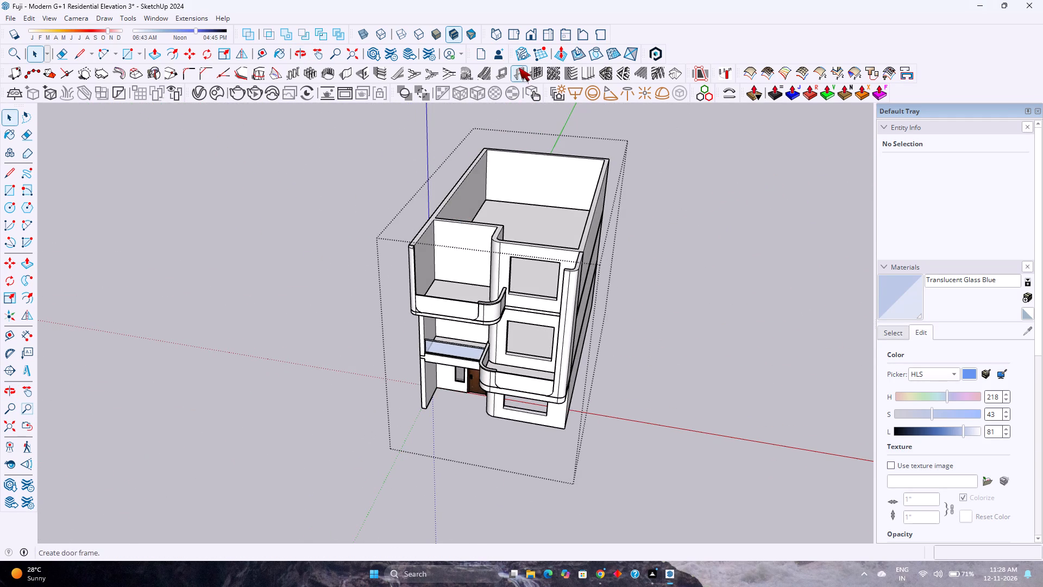
# Switch to the standard front view and examine the whole elevation and the extended side wall.
pyautogui.click(531, 33)
pyautogui.scroll(4, 466, 285)
pyautogui.scroll(-2, 466, 285)
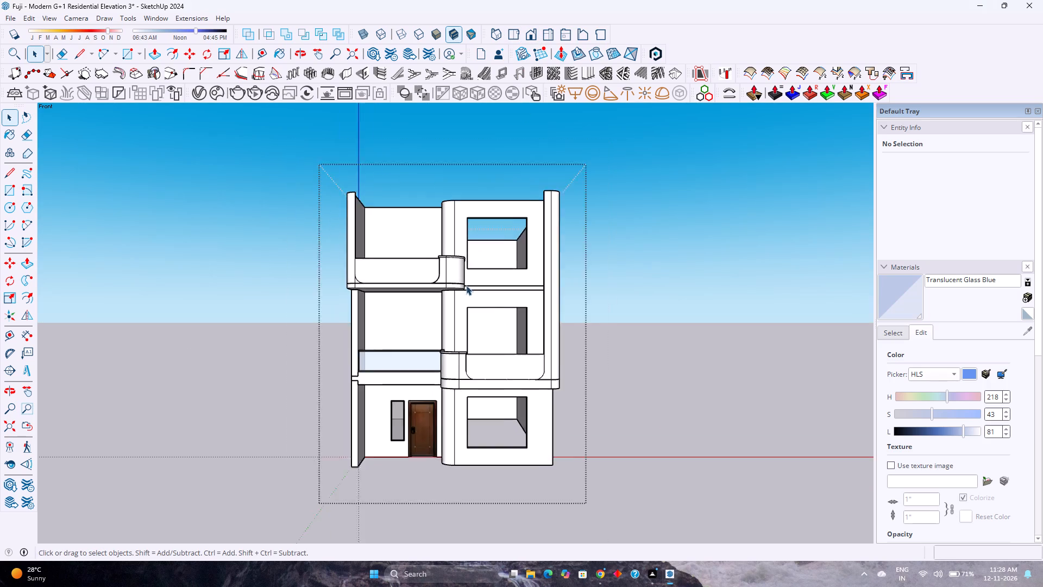
pyautogui.scroll(-1, 466, 285)
pyautogui.scroll(2, 466, 285)
pyautogui.scroll(-3, 466, 285)
pyautogui.scroll(3, 466, 283)
pyautogui.moveTo(466, 278); pyautogui.dragTo(460, 295, button='middle')
pyautogui.scroll(-1, 460, 295)
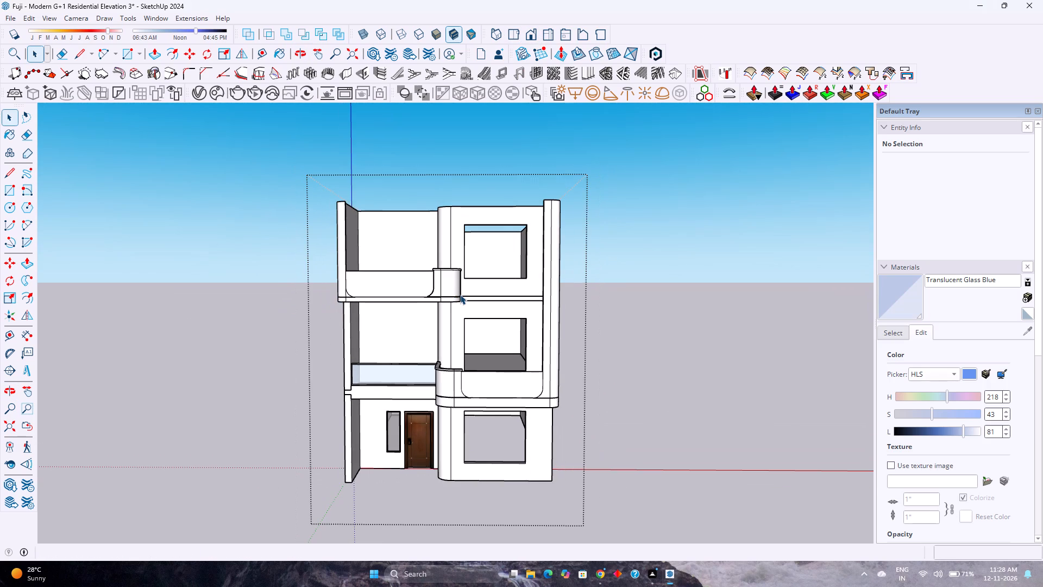
pyautogui.scroll(-2, 455, 284)
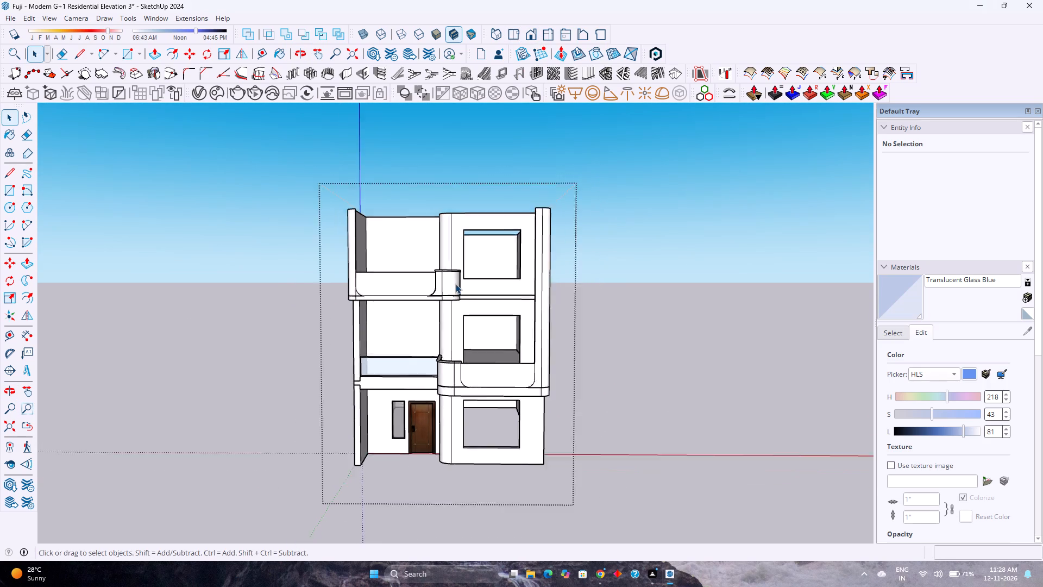
pyautogui.scroll(-1, 455, 284)
pyautogui.scroll(6, 455, 284)
pyautogui.moveTo(453, 292); pyautogui.dragTo(205, 359, button='middle')
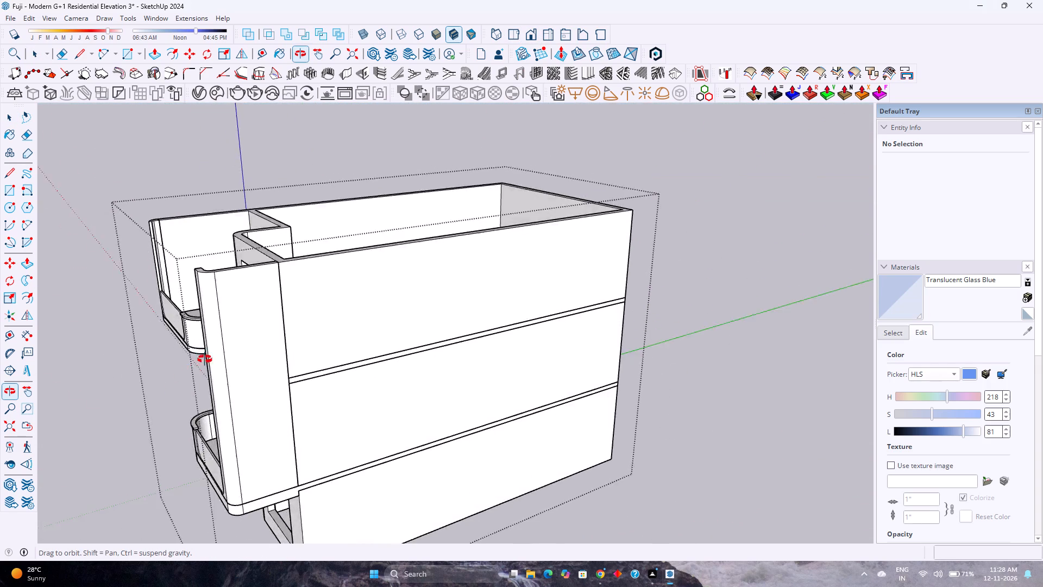
# Examine the extended side wall and its alignment with the balconies and upper walls from the side, above, below and front.
pyautogui.moveTo(205, 359); pyautogui.dragTo(274, 346, button='middle')
pyautogui.scroll(-4, 274, 345)
pyautogui.scroll(4, 274, 345)
pyautogui.scroll(-3, 274, 343)
pyautogui.scroll(4, 274, 343)
pyautogui.scroll(-4, 274, 343)
pyautogui.scroll(1, 274, 343)
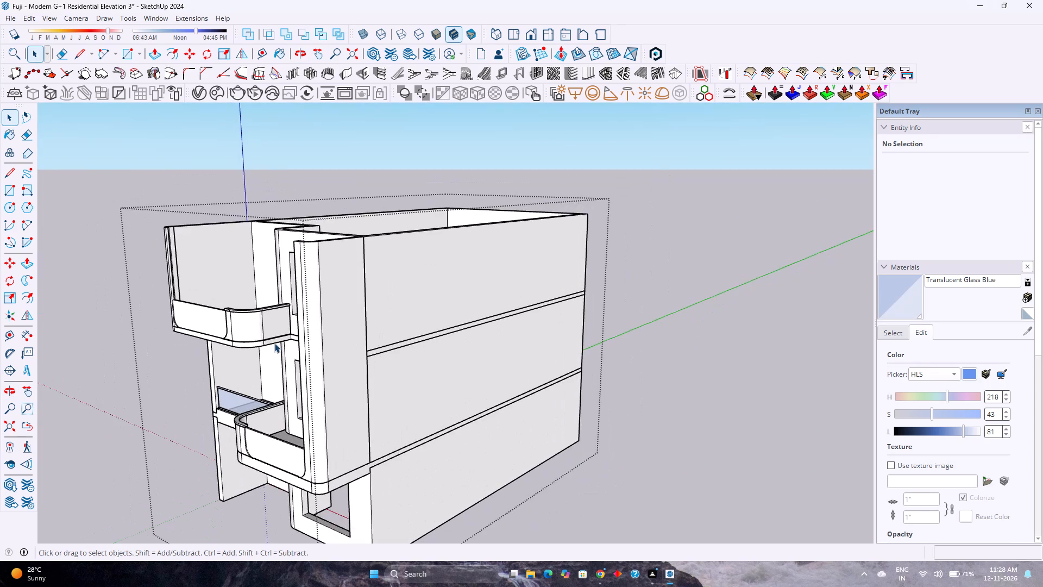
pyautogui.scroll(4, 353, 355)
pyautogui.moveTo(352, 353); pyautogui.dragTo(324, 423, button='middle')
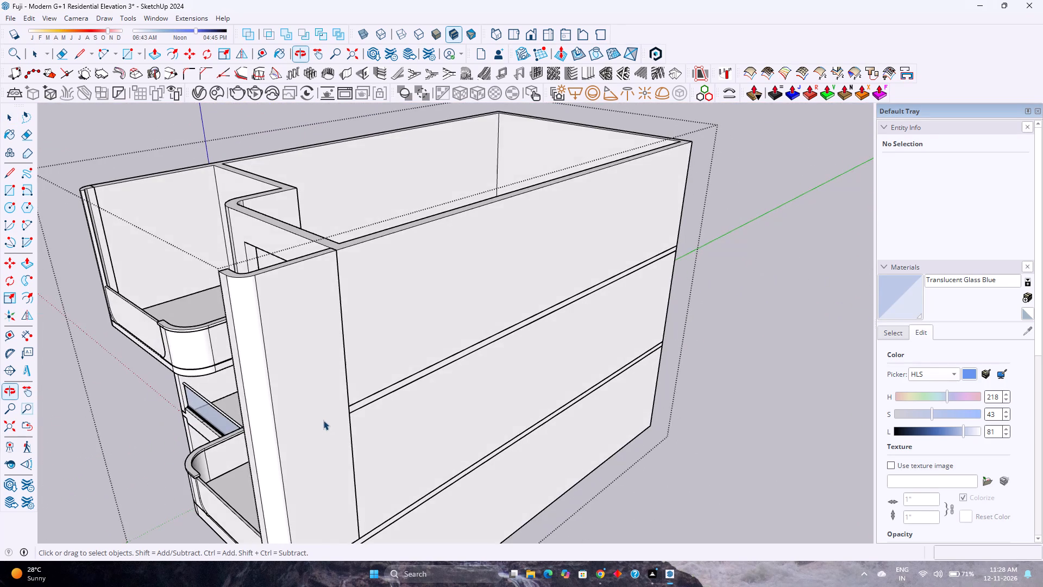
pyautogui.scroll(-3, 316, 412)
pyautogui.scroll(4, 307, 416)
pyautogui.scroll(-5, 305, 409)
pyautogui.scroll(1, 306, 407)
pyautogui.scroll(2, 303, 329)
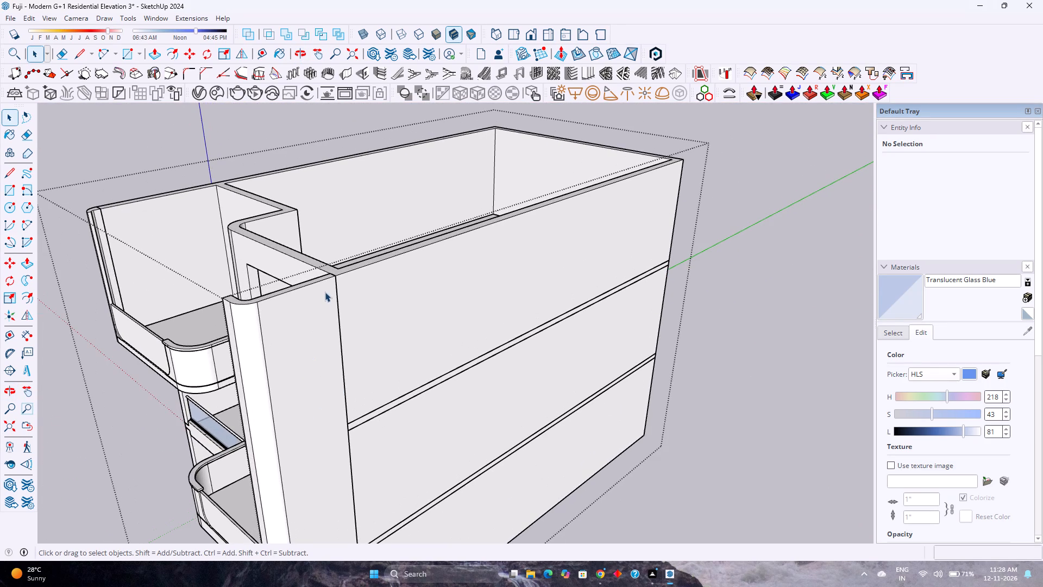
pyautogui.scroll(3, 343, 279)
pyautogui.scroll(-3, 343, 279)
pyautogui.scroll(1, 343, 279)
pyautogui.scroll(-3, 342, 290)
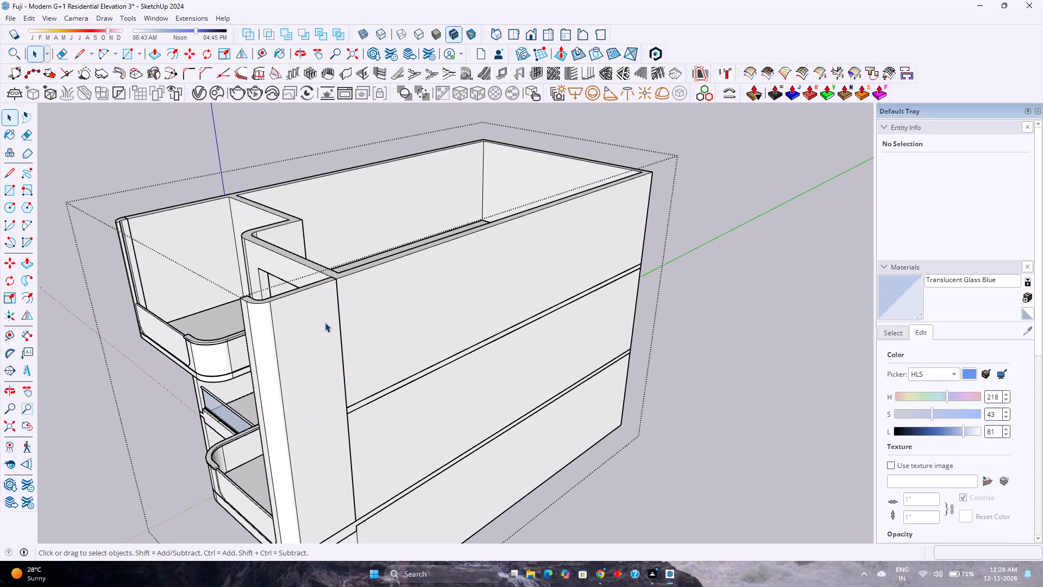
pyautogui.scroll(-7, 315, 315)
pyautogui.moveTo(299, 324); pyautogui.dragTo(531, 399, button='middle')
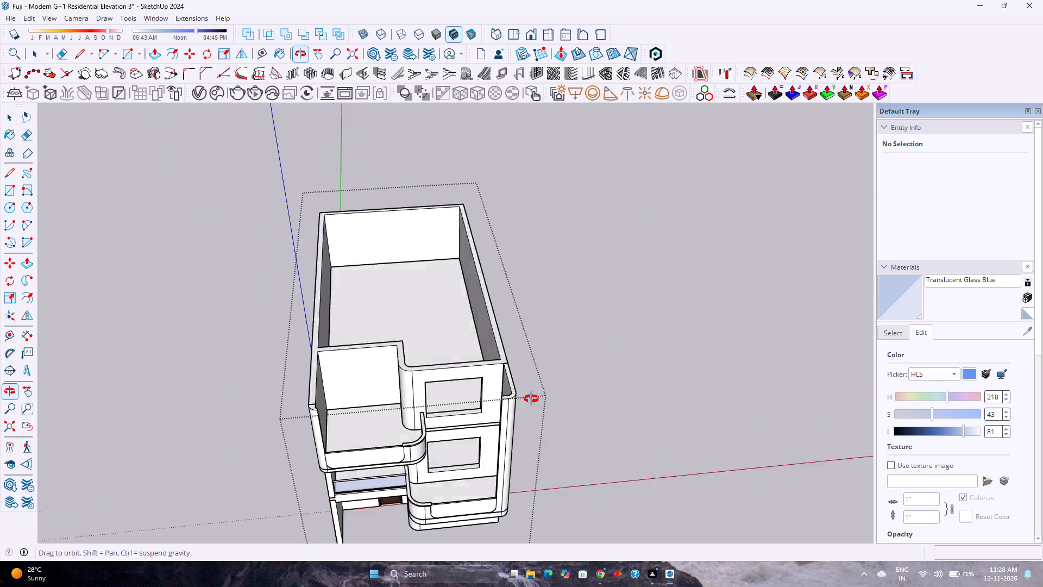
pyautogui.moveTo(531, 399); pyautogui.dragTo(475, 260, button='middle')
pyautogui.moveTo(373, 448); pyautogui.dragTo(405, 289, button='middle')
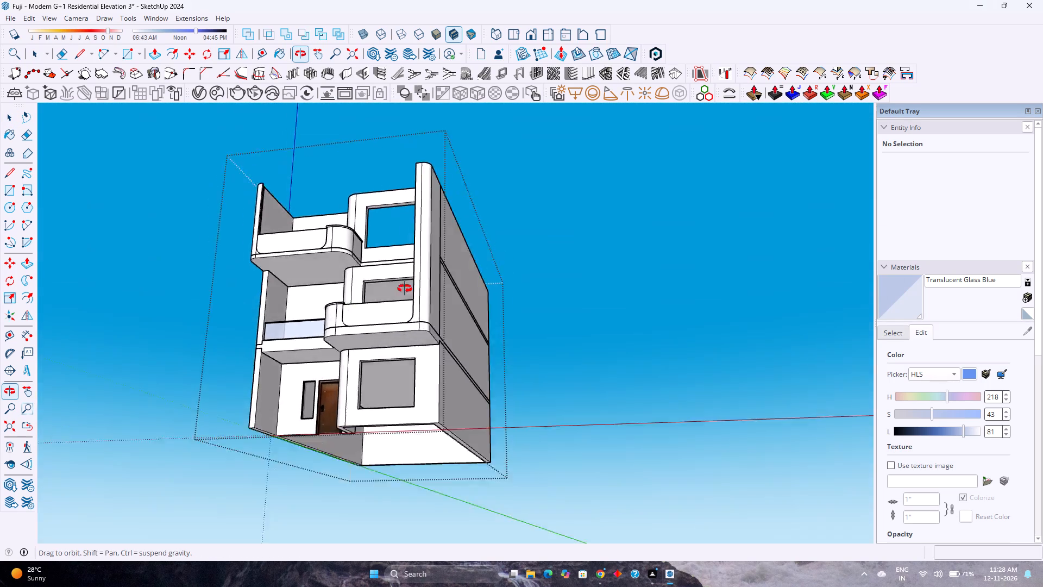
pyautogui.moveTo(405, 289); pyautogui.dragTo(309, 345, button='middle')
pyautogui.middleClick(312, 339)
pyautogui.moveTo(316, 336); pyautogui.dragTo(374, 374, button='middle')
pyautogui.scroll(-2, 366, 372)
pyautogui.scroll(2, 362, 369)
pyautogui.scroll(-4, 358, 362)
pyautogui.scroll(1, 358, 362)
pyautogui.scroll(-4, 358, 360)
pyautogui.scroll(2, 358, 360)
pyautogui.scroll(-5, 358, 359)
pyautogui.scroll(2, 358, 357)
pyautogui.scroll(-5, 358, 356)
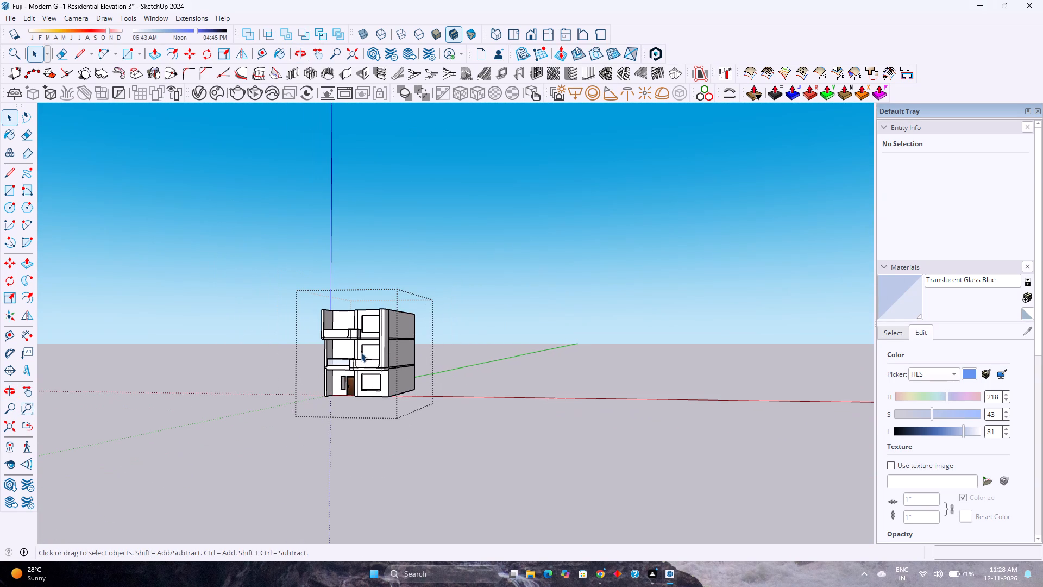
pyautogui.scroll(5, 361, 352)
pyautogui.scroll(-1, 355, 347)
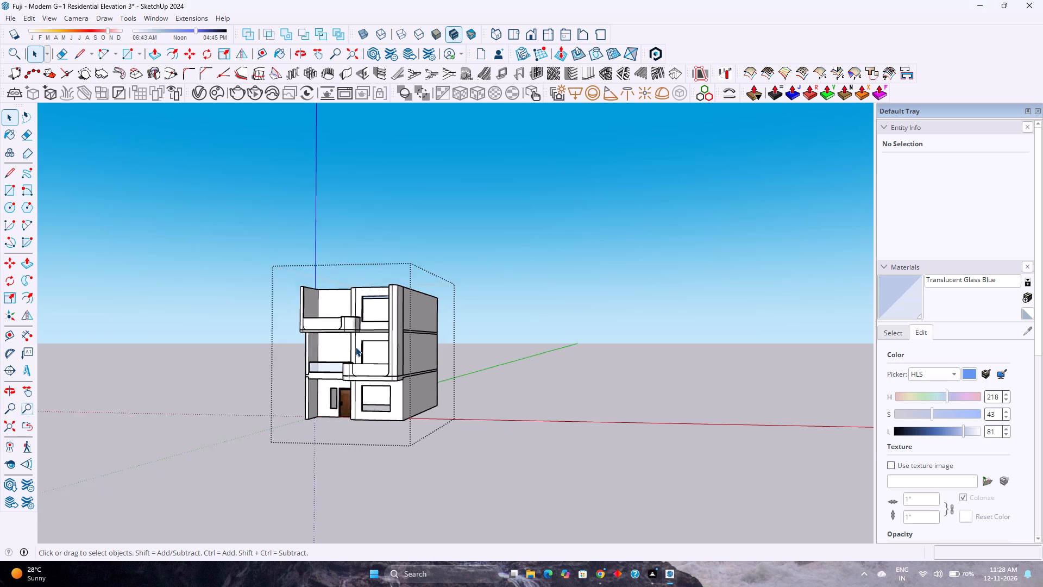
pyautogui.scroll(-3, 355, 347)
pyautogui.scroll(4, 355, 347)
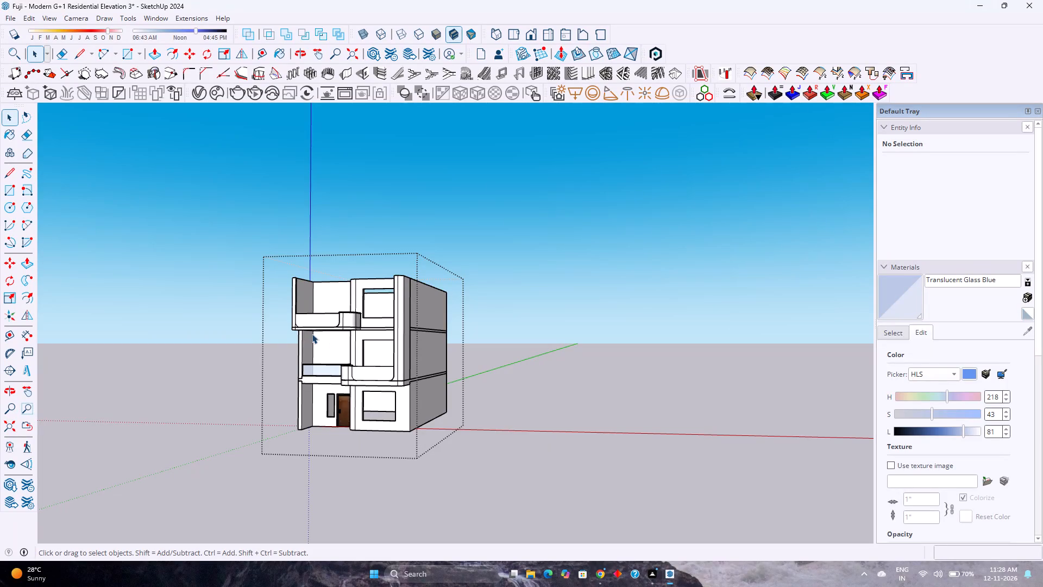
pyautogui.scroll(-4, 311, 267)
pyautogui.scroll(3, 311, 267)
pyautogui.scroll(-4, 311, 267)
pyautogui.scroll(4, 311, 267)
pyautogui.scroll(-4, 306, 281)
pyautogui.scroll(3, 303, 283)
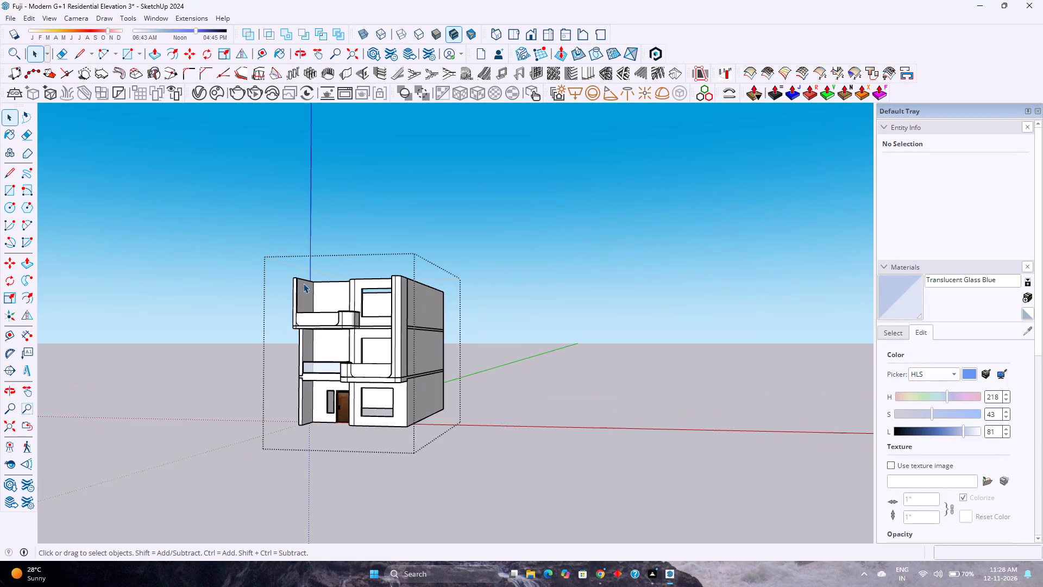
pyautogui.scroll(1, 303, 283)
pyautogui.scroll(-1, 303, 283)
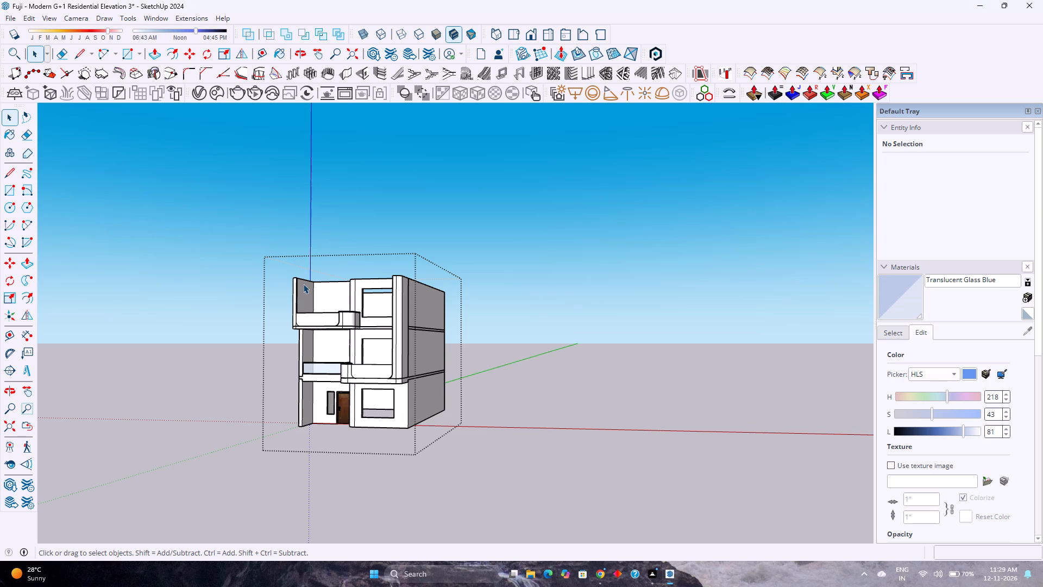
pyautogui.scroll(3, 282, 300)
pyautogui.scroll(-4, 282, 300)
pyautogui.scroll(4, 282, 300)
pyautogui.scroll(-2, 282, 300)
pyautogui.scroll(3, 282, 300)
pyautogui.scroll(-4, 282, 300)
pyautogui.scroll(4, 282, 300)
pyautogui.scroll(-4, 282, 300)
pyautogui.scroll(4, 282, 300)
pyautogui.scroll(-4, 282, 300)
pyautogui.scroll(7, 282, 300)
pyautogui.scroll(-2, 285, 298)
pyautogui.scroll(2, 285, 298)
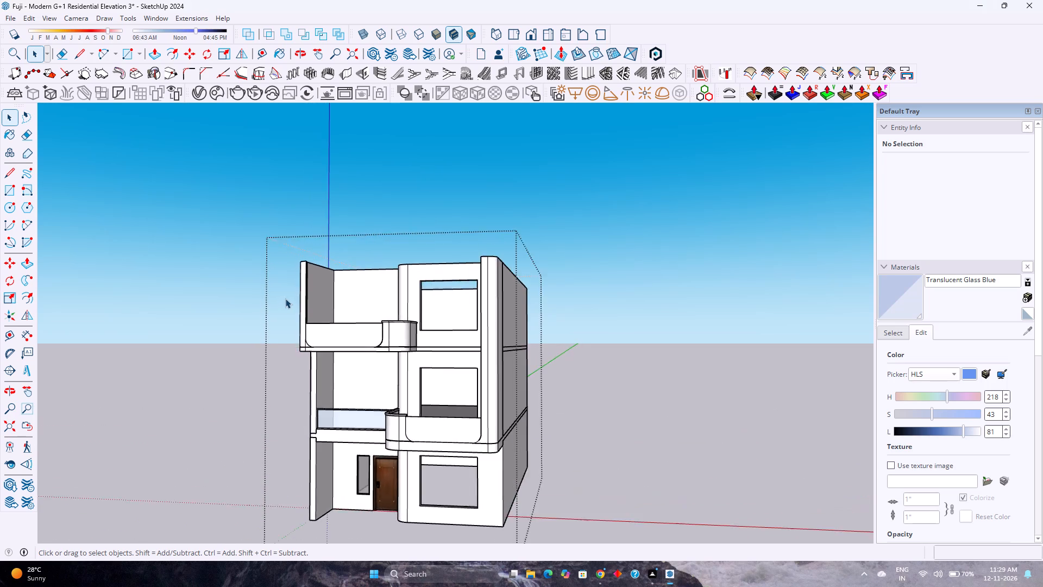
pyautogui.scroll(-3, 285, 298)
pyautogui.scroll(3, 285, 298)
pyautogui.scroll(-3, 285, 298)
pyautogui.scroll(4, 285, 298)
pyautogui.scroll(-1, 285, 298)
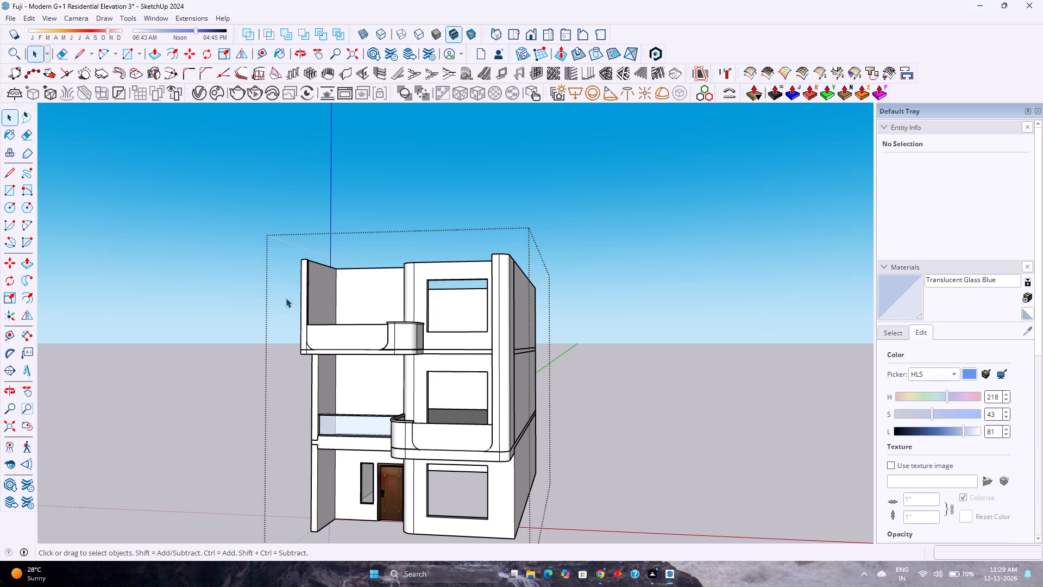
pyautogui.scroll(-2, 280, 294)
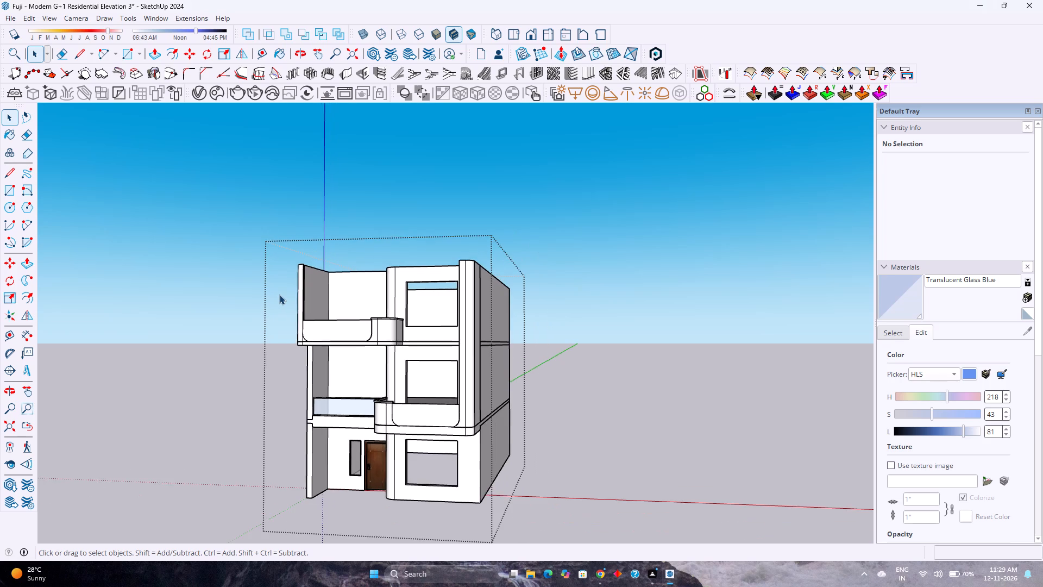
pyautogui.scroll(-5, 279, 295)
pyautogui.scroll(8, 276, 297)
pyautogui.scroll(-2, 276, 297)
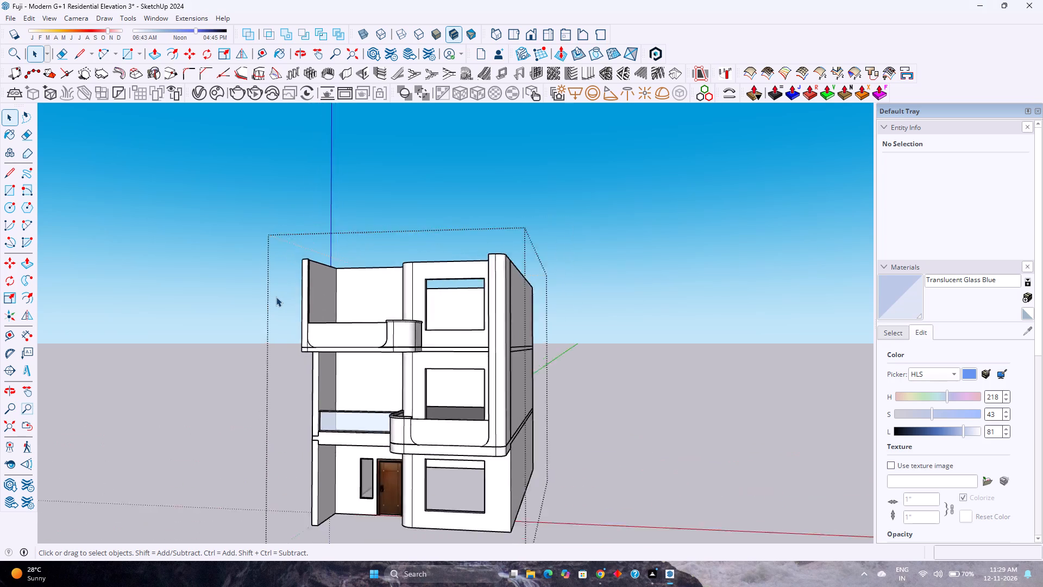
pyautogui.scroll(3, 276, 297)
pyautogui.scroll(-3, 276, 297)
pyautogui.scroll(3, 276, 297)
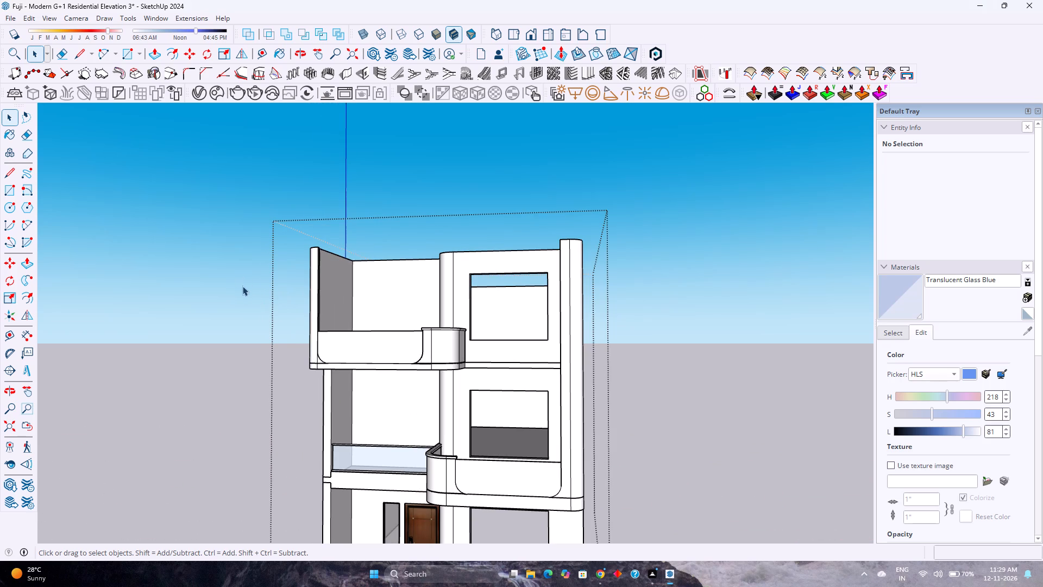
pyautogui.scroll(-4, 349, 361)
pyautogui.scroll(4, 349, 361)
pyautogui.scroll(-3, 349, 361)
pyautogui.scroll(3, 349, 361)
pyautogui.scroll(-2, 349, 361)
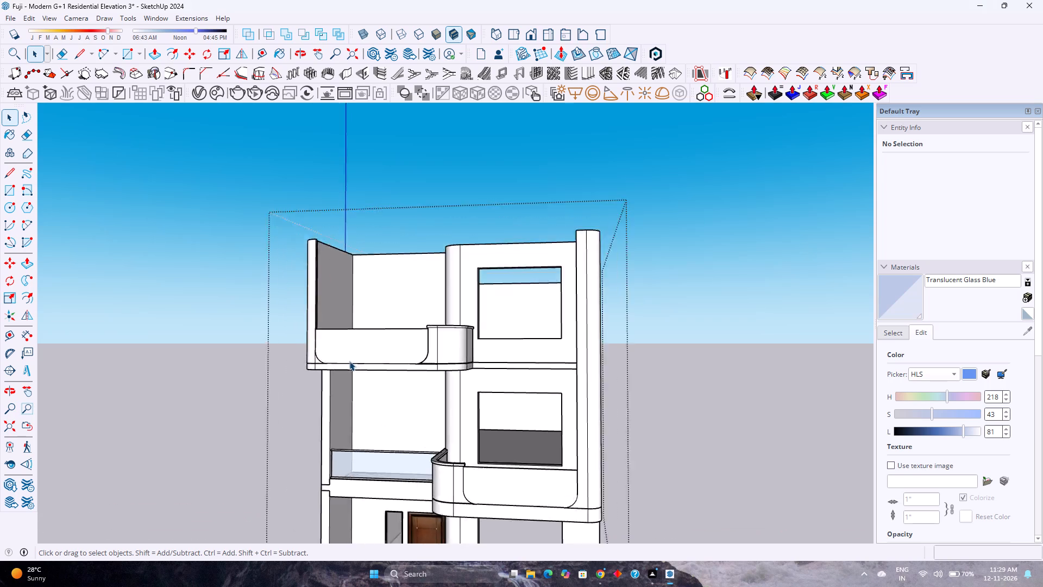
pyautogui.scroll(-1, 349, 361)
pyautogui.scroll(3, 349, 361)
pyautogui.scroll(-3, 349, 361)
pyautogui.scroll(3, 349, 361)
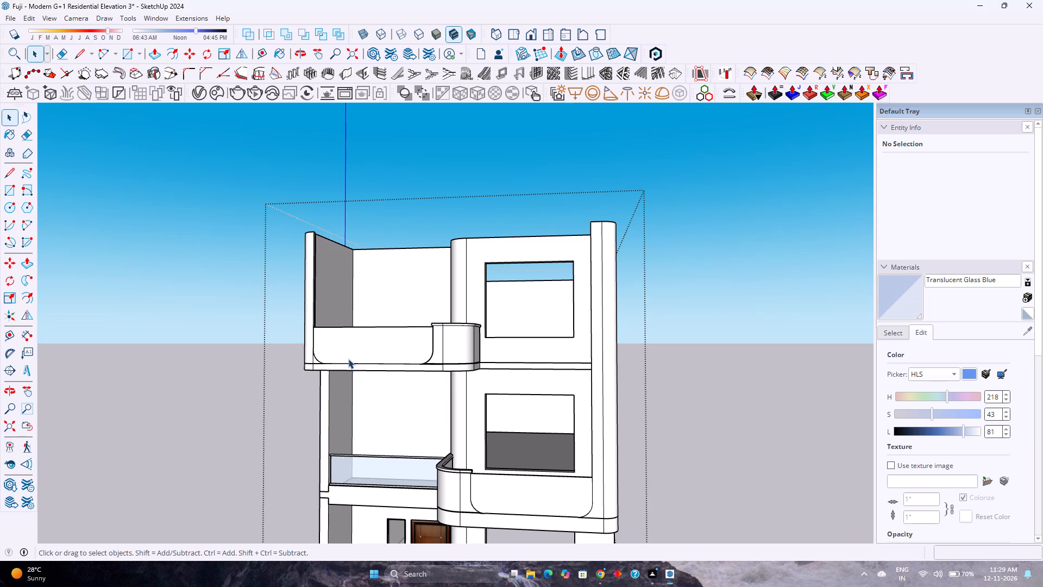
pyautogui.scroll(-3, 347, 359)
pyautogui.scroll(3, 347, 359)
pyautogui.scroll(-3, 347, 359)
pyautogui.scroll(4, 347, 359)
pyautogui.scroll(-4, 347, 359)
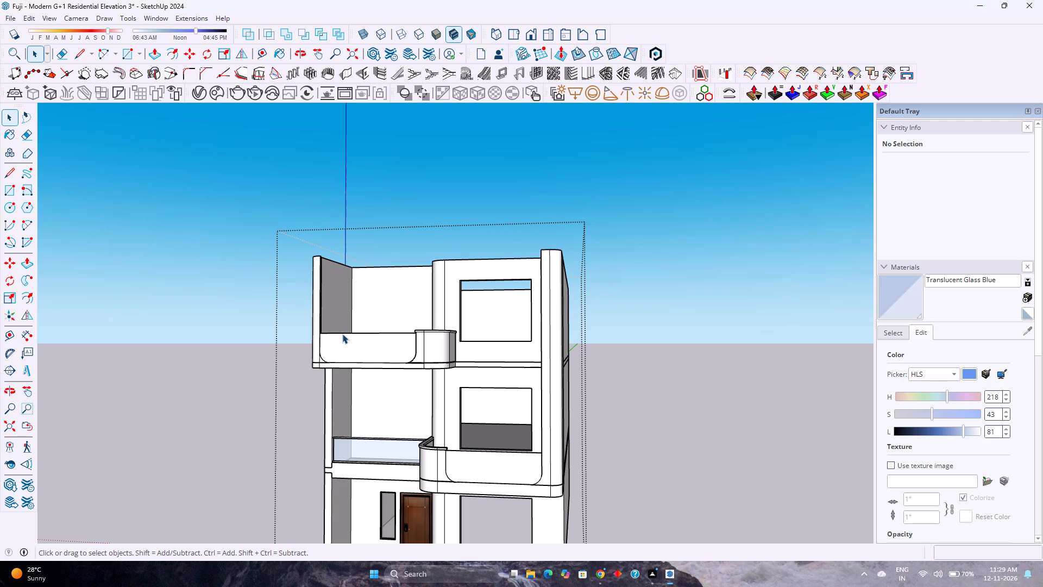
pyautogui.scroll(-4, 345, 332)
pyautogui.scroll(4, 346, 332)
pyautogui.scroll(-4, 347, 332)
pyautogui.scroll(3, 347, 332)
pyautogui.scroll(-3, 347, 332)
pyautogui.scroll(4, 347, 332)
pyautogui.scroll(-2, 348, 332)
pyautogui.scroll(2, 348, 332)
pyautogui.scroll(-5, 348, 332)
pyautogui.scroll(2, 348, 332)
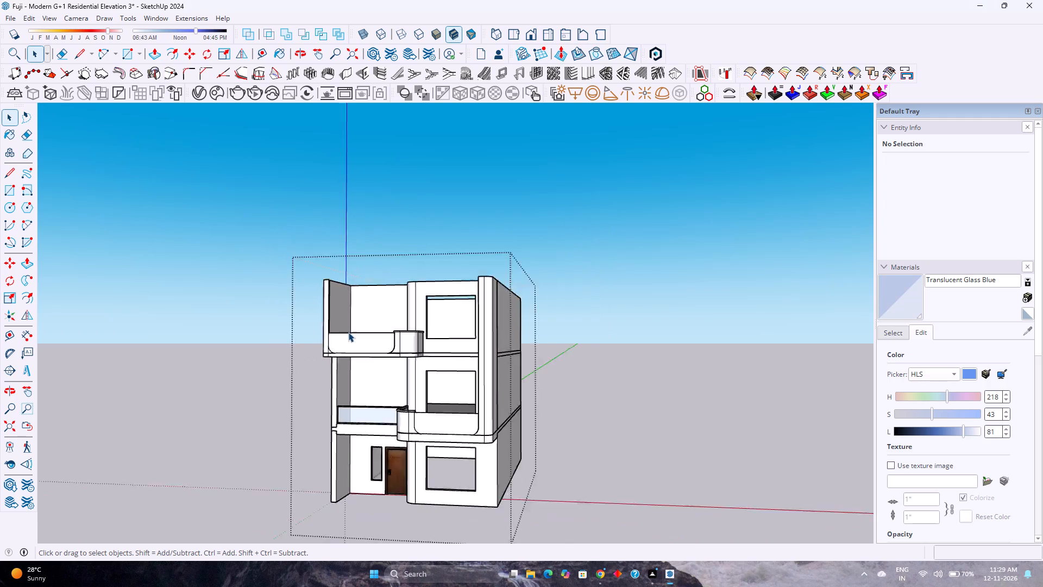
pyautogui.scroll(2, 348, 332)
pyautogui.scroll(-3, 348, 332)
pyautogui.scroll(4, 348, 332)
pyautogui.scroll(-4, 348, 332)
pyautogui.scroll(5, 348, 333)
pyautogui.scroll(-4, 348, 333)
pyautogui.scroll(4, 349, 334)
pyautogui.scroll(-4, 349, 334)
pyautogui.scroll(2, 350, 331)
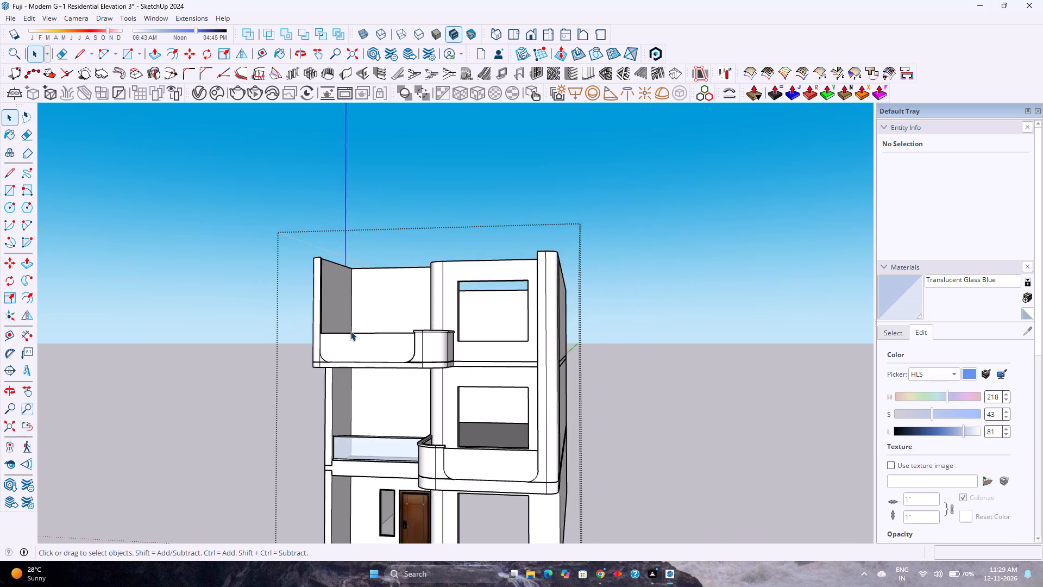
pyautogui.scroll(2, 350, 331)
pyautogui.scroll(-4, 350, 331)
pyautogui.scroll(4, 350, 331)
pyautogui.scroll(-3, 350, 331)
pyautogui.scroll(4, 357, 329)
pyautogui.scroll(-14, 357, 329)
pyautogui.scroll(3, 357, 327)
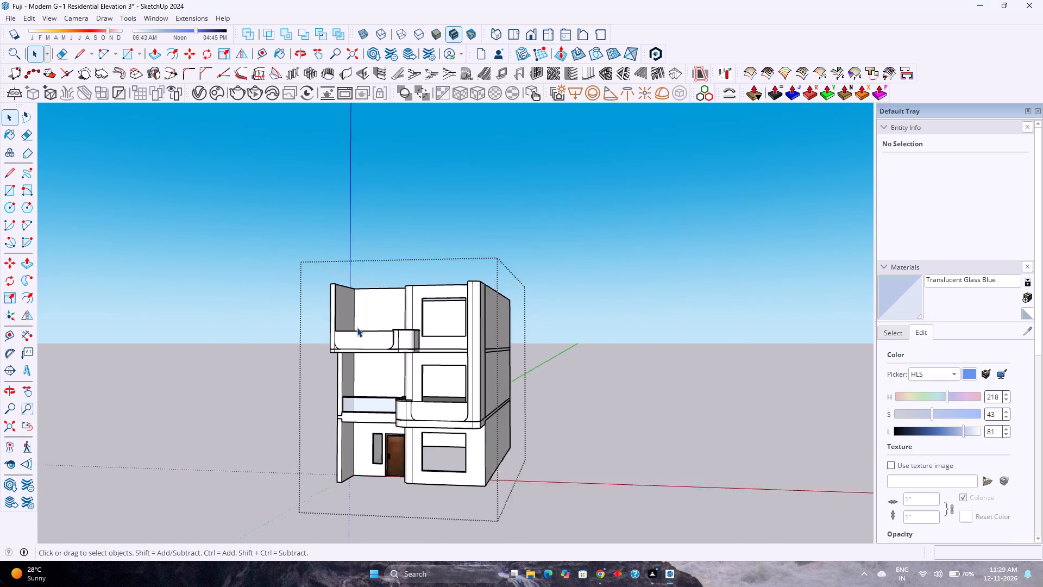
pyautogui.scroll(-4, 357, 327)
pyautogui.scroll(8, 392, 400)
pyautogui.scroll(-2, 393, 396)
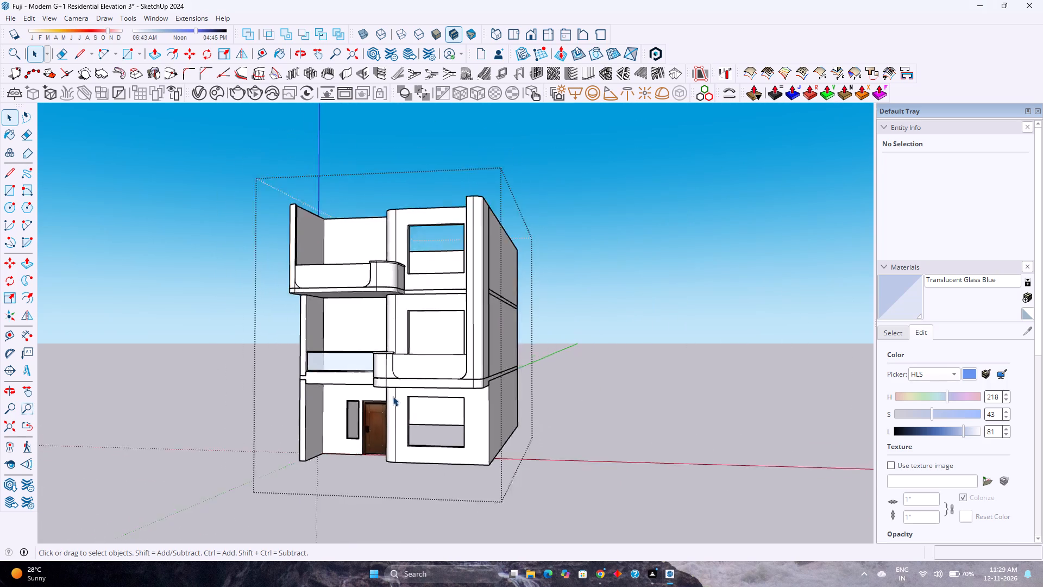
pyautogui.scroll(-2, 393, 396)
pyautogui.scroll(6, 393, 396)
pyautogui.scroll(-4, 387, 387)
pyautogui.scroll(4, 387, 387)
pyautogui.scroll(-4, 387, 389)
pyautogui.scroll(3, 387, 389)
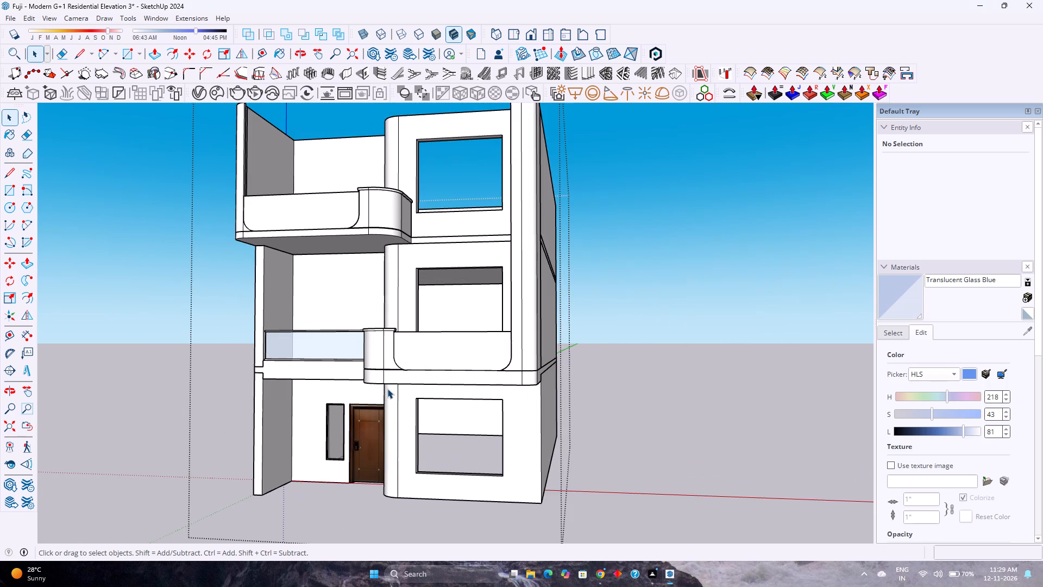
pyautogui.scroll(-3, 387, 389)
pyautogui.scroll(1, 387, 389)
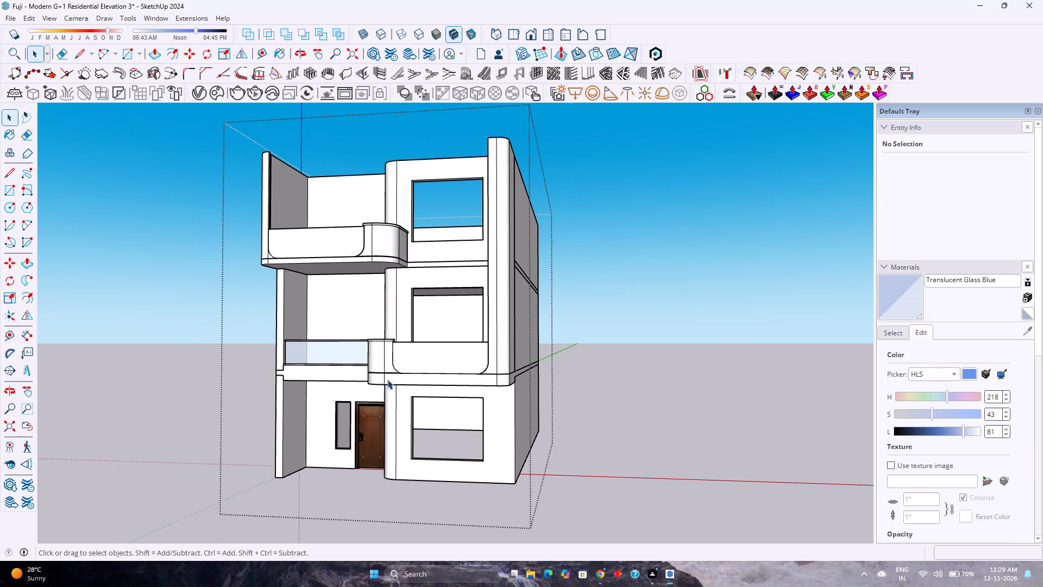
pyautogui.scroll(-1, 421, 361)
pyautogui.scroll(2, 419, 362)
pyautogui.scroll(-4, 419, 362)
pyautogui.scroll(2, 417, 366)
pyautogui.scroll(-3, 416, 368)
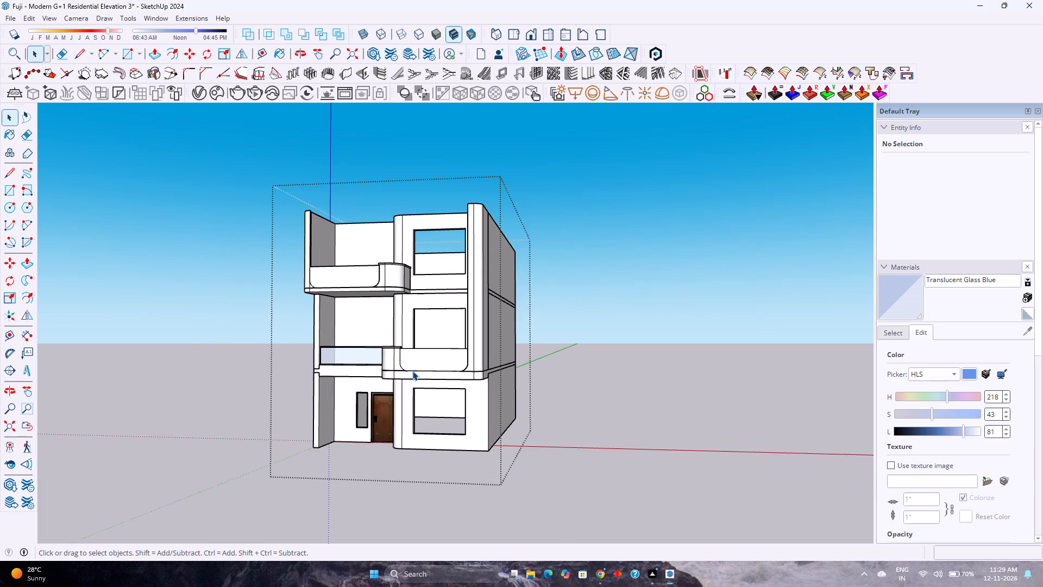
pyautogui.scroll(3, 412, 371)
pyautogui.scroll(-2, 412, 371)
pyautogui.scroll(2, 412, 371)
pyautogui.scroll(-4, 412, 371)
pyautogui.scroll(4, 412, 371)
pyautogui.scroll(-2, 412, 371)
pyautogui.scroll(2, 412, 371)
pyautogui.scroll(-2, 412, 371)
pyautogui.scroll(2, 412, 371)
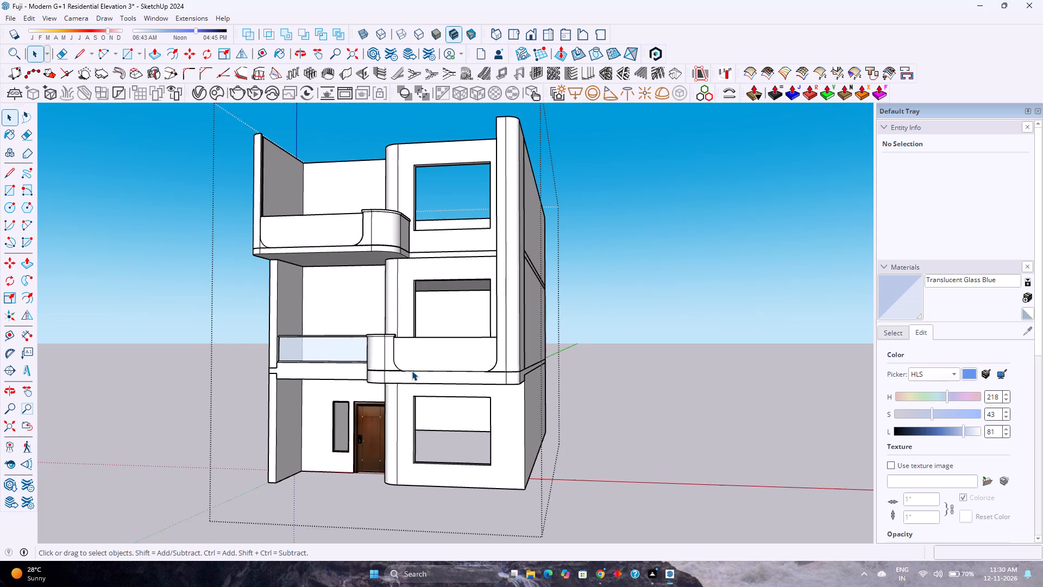
# Examine the front elevation's curved balconies, window openings and full-height side wall from a nearly frontal view.
pyautogui.scroll(2, 288, 369)
pyautogui.moveTo(278, 370); pyautogui.dragTo(308, 395, button='middle')
pyautogui.scroll(-3, 307, 395)
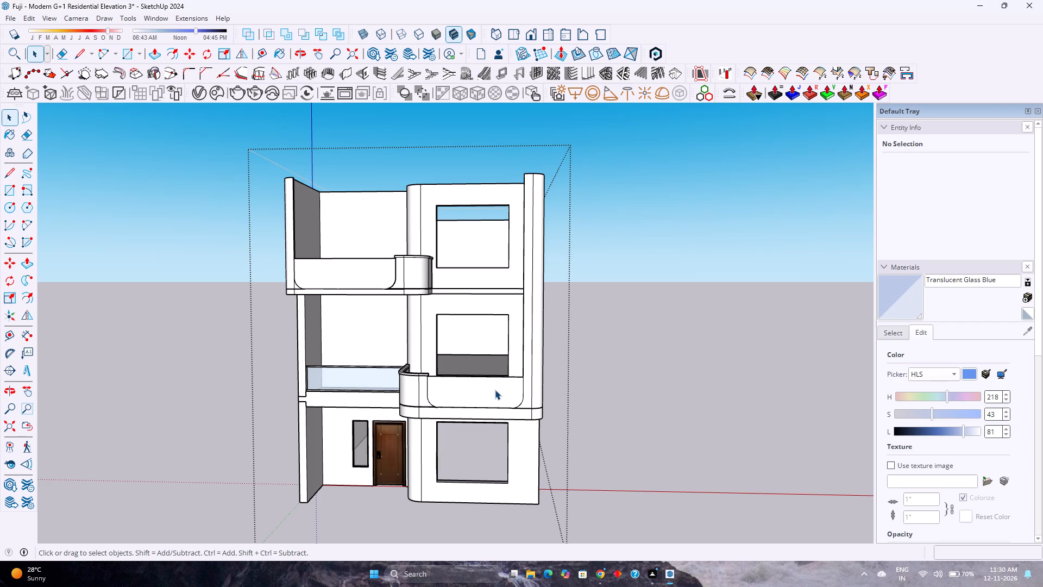
pyautogui.scroll(4, 495, 390)
pyautogui.scroll(-4, 495, 390)
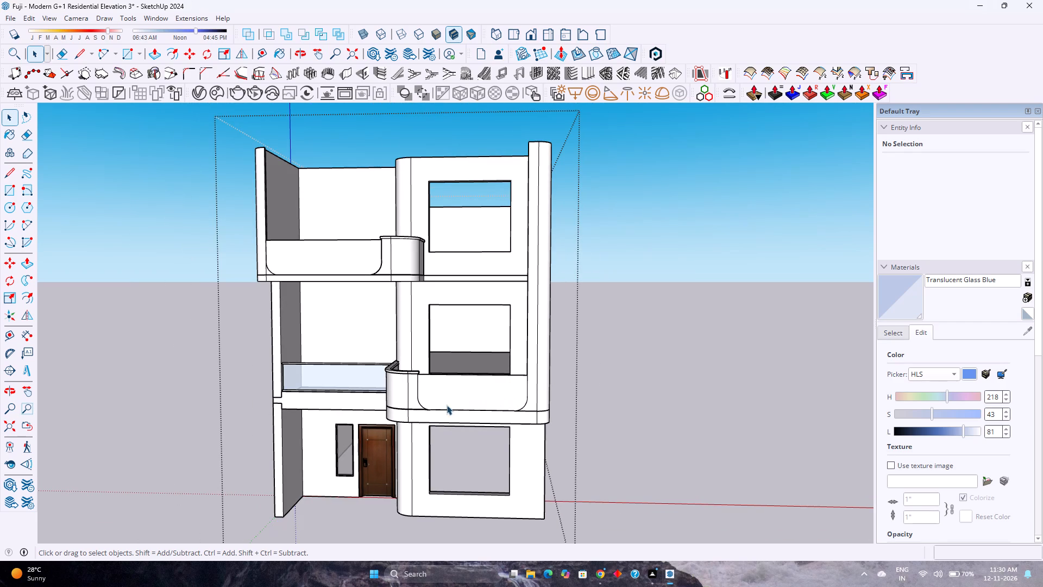
pyautogui.scroll(-3, 430, 464)
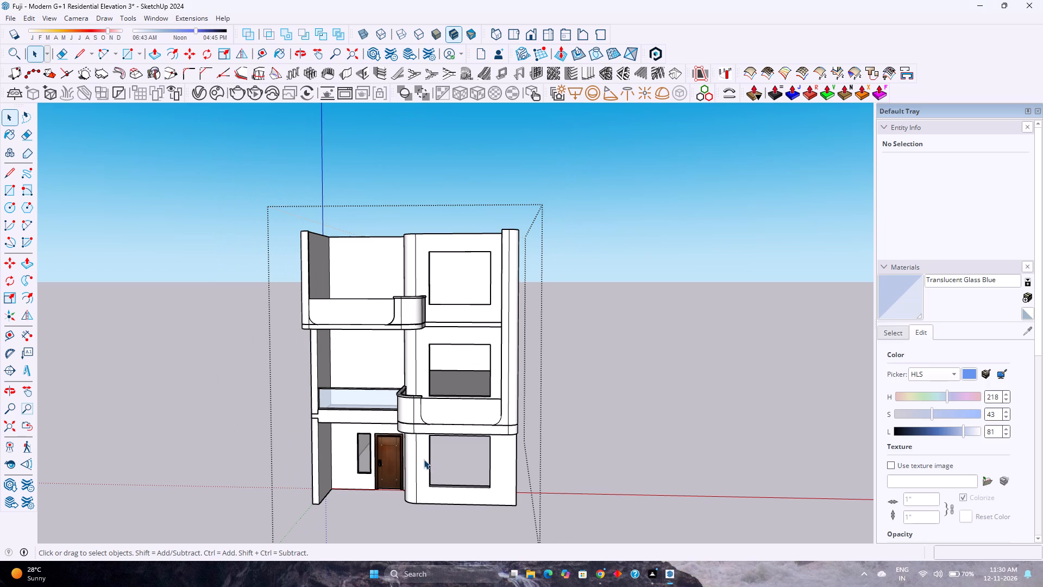
pyautogui.scroll(-5, 423, 457)
pyautogui.scroll(6, 423, 457)
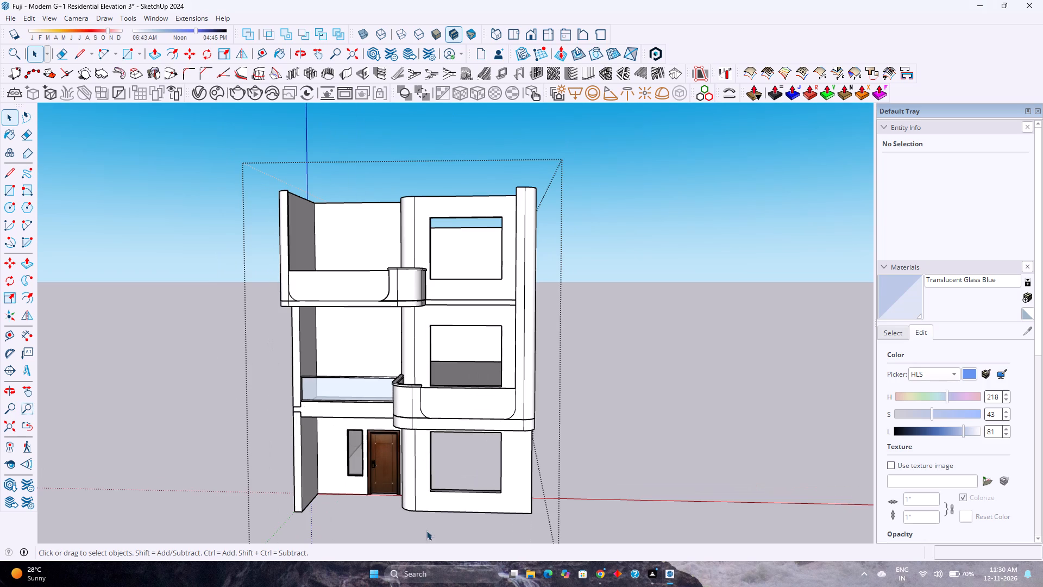
pyautogui.scroll(4, 422, 427)
pyautogui.scroll(-2, 421, 430)
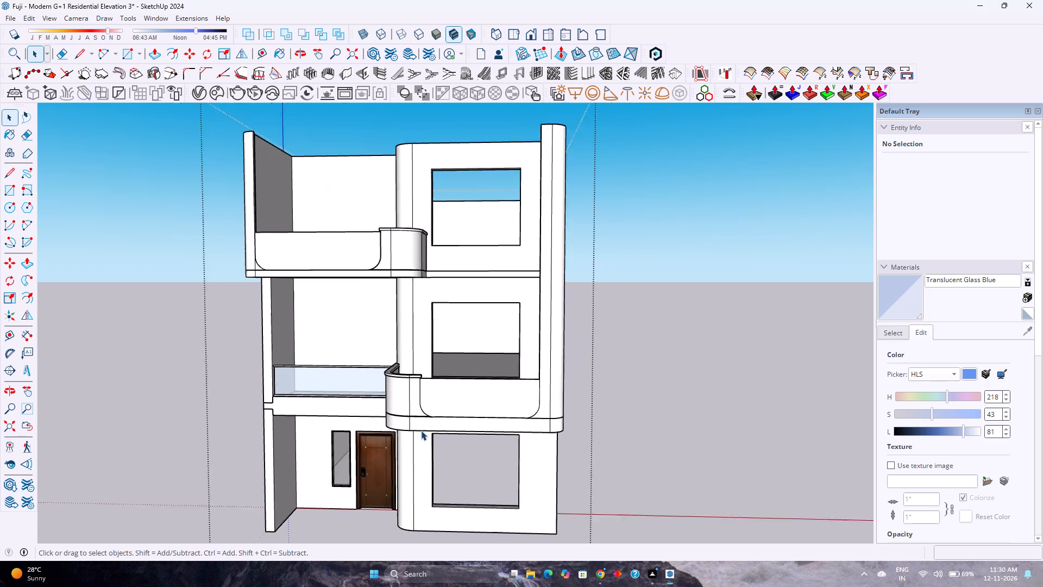
pyautogui.scroll(-1, 421, 430)
pyautogui.scroll(3, 431, 446)
pyautogui.scroll(-1, 432, 444)
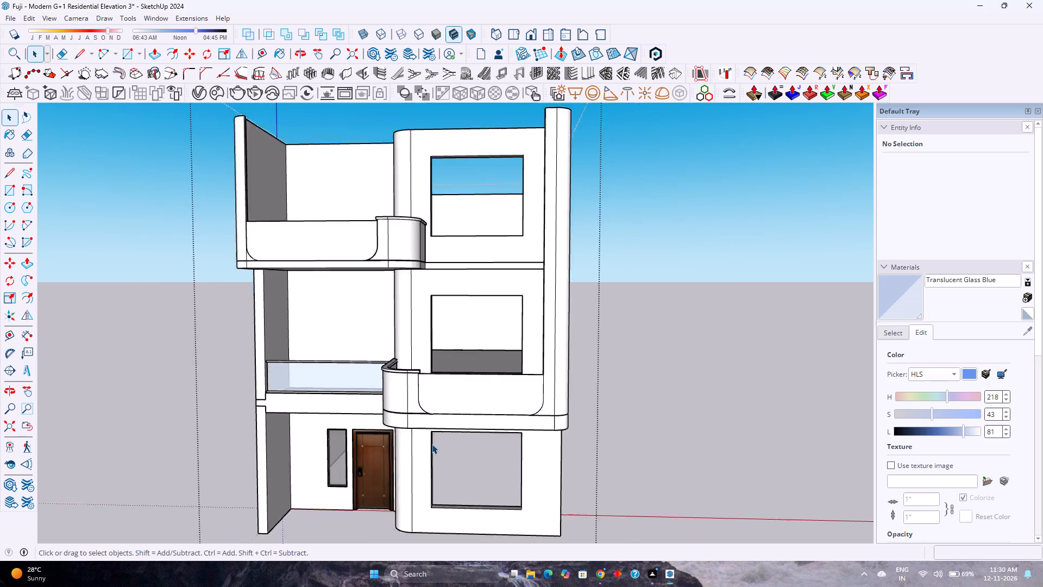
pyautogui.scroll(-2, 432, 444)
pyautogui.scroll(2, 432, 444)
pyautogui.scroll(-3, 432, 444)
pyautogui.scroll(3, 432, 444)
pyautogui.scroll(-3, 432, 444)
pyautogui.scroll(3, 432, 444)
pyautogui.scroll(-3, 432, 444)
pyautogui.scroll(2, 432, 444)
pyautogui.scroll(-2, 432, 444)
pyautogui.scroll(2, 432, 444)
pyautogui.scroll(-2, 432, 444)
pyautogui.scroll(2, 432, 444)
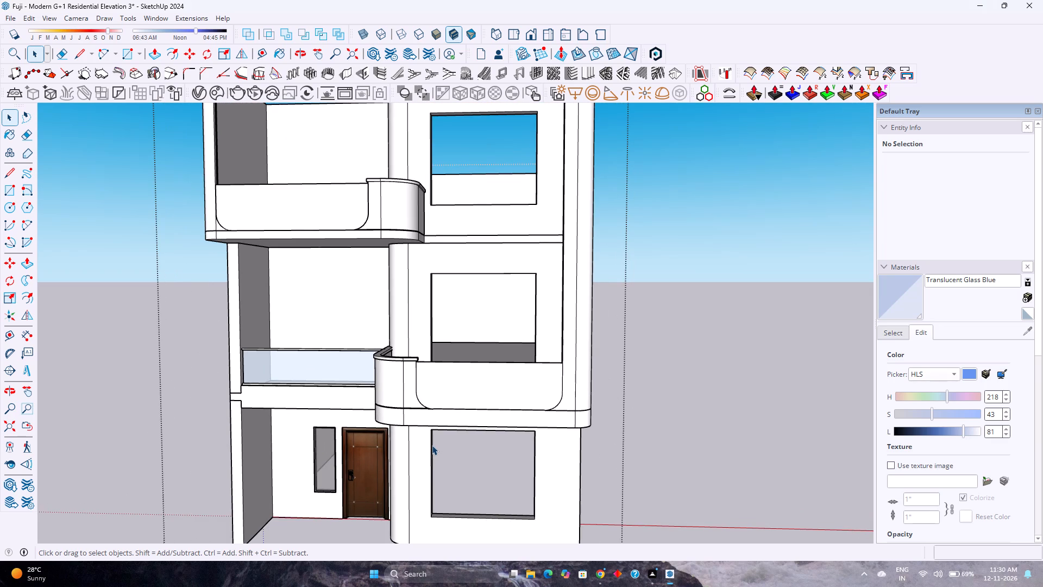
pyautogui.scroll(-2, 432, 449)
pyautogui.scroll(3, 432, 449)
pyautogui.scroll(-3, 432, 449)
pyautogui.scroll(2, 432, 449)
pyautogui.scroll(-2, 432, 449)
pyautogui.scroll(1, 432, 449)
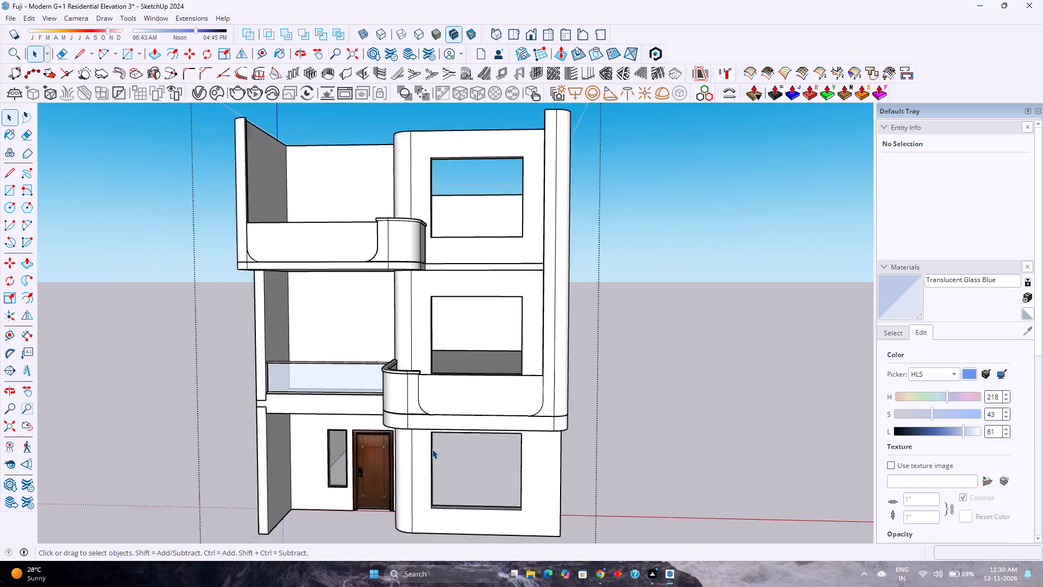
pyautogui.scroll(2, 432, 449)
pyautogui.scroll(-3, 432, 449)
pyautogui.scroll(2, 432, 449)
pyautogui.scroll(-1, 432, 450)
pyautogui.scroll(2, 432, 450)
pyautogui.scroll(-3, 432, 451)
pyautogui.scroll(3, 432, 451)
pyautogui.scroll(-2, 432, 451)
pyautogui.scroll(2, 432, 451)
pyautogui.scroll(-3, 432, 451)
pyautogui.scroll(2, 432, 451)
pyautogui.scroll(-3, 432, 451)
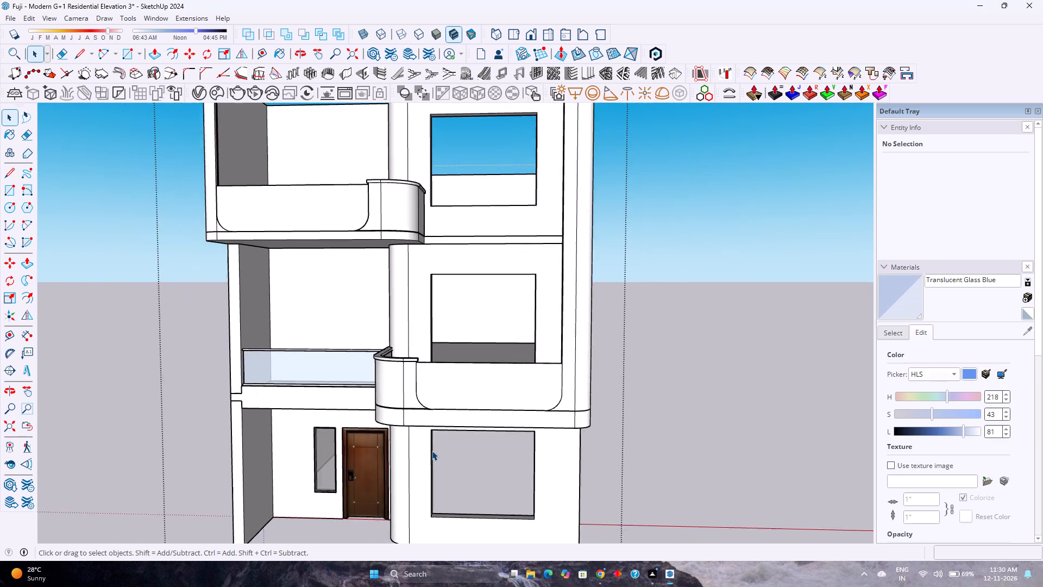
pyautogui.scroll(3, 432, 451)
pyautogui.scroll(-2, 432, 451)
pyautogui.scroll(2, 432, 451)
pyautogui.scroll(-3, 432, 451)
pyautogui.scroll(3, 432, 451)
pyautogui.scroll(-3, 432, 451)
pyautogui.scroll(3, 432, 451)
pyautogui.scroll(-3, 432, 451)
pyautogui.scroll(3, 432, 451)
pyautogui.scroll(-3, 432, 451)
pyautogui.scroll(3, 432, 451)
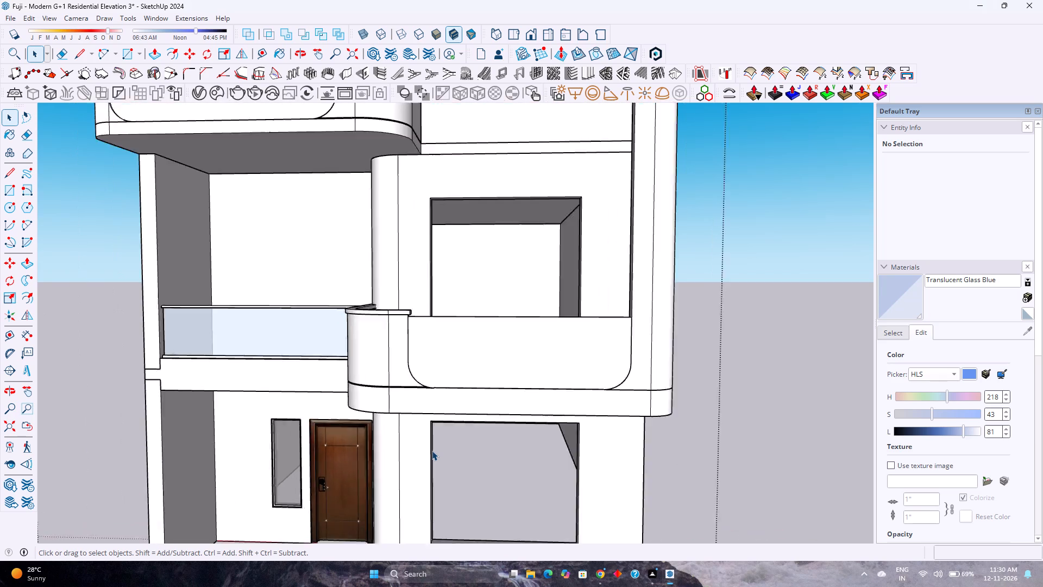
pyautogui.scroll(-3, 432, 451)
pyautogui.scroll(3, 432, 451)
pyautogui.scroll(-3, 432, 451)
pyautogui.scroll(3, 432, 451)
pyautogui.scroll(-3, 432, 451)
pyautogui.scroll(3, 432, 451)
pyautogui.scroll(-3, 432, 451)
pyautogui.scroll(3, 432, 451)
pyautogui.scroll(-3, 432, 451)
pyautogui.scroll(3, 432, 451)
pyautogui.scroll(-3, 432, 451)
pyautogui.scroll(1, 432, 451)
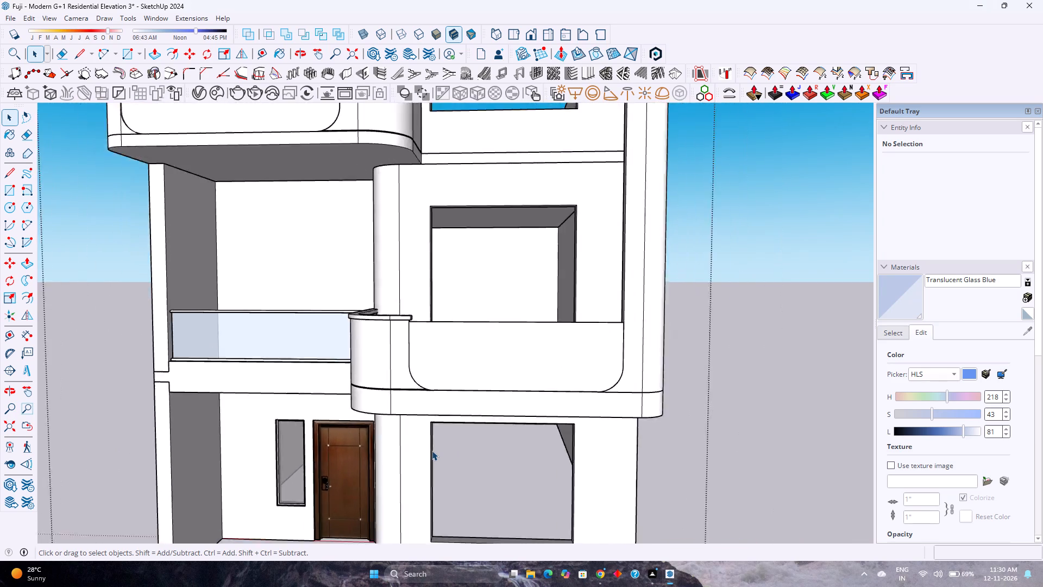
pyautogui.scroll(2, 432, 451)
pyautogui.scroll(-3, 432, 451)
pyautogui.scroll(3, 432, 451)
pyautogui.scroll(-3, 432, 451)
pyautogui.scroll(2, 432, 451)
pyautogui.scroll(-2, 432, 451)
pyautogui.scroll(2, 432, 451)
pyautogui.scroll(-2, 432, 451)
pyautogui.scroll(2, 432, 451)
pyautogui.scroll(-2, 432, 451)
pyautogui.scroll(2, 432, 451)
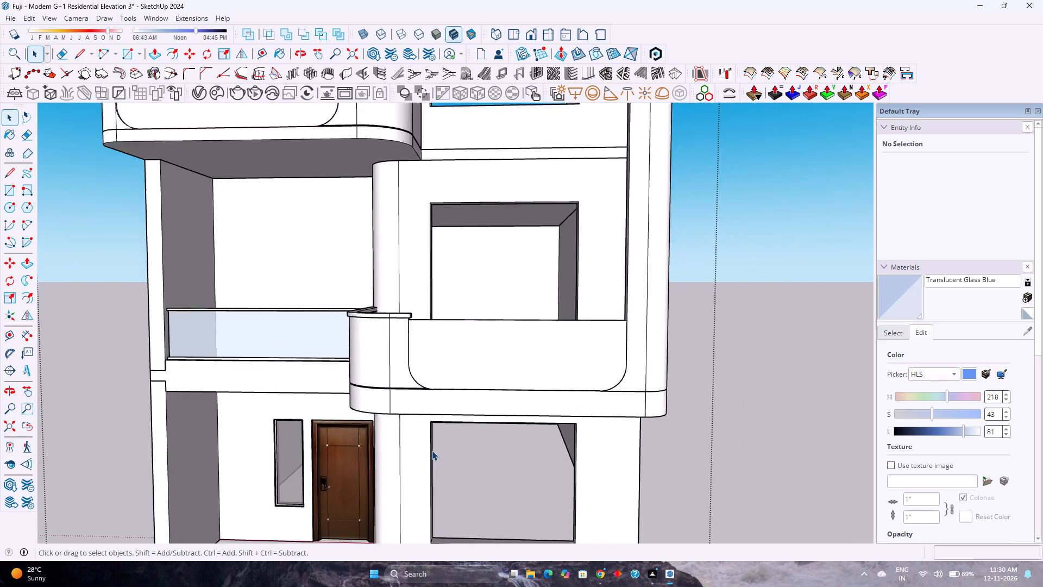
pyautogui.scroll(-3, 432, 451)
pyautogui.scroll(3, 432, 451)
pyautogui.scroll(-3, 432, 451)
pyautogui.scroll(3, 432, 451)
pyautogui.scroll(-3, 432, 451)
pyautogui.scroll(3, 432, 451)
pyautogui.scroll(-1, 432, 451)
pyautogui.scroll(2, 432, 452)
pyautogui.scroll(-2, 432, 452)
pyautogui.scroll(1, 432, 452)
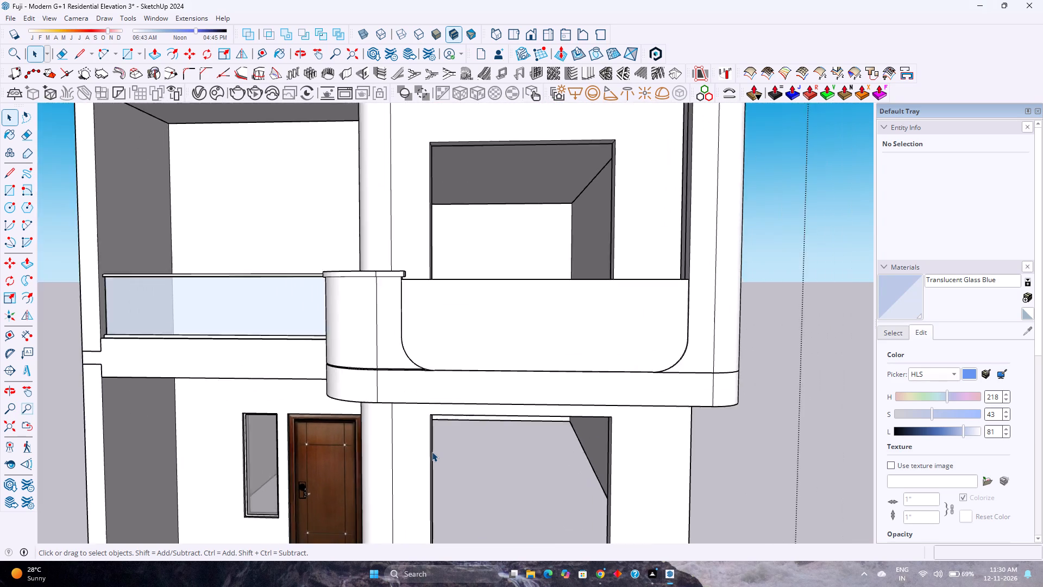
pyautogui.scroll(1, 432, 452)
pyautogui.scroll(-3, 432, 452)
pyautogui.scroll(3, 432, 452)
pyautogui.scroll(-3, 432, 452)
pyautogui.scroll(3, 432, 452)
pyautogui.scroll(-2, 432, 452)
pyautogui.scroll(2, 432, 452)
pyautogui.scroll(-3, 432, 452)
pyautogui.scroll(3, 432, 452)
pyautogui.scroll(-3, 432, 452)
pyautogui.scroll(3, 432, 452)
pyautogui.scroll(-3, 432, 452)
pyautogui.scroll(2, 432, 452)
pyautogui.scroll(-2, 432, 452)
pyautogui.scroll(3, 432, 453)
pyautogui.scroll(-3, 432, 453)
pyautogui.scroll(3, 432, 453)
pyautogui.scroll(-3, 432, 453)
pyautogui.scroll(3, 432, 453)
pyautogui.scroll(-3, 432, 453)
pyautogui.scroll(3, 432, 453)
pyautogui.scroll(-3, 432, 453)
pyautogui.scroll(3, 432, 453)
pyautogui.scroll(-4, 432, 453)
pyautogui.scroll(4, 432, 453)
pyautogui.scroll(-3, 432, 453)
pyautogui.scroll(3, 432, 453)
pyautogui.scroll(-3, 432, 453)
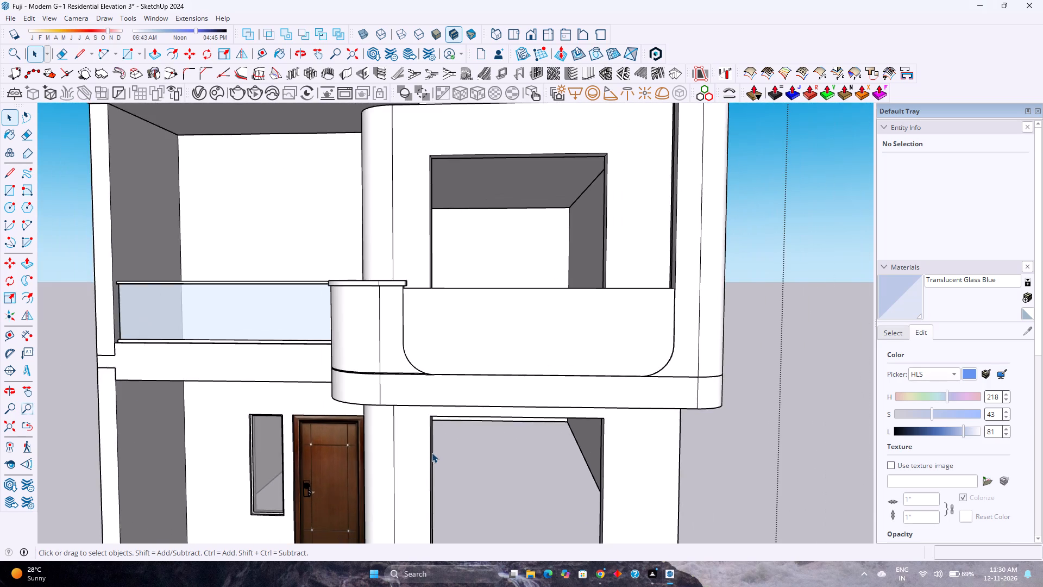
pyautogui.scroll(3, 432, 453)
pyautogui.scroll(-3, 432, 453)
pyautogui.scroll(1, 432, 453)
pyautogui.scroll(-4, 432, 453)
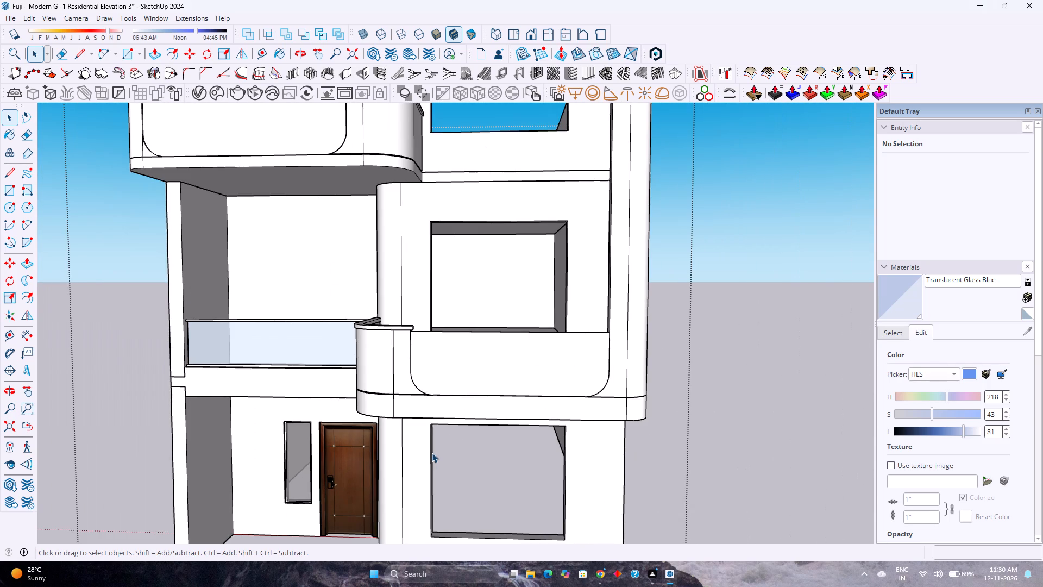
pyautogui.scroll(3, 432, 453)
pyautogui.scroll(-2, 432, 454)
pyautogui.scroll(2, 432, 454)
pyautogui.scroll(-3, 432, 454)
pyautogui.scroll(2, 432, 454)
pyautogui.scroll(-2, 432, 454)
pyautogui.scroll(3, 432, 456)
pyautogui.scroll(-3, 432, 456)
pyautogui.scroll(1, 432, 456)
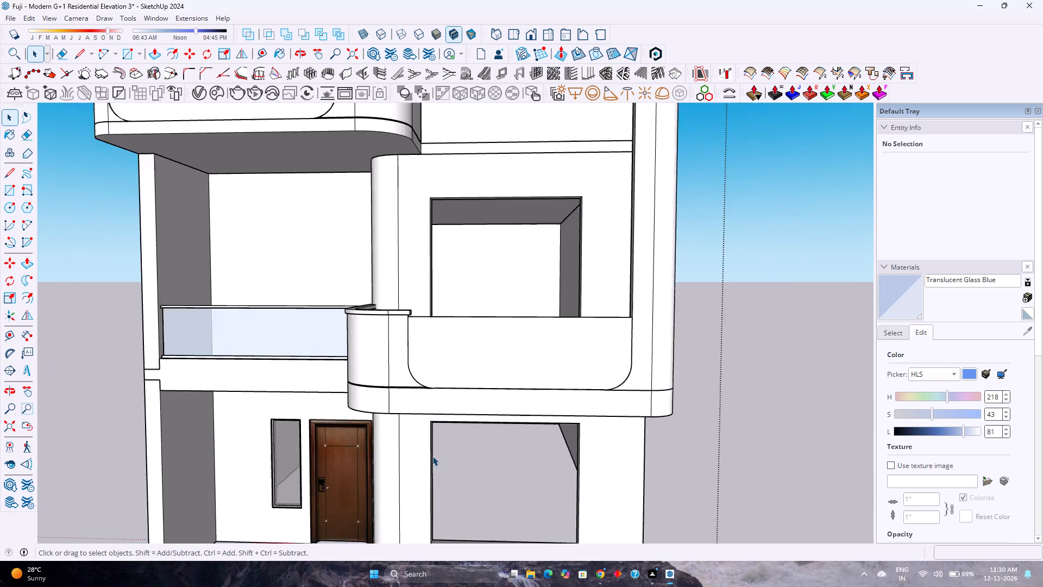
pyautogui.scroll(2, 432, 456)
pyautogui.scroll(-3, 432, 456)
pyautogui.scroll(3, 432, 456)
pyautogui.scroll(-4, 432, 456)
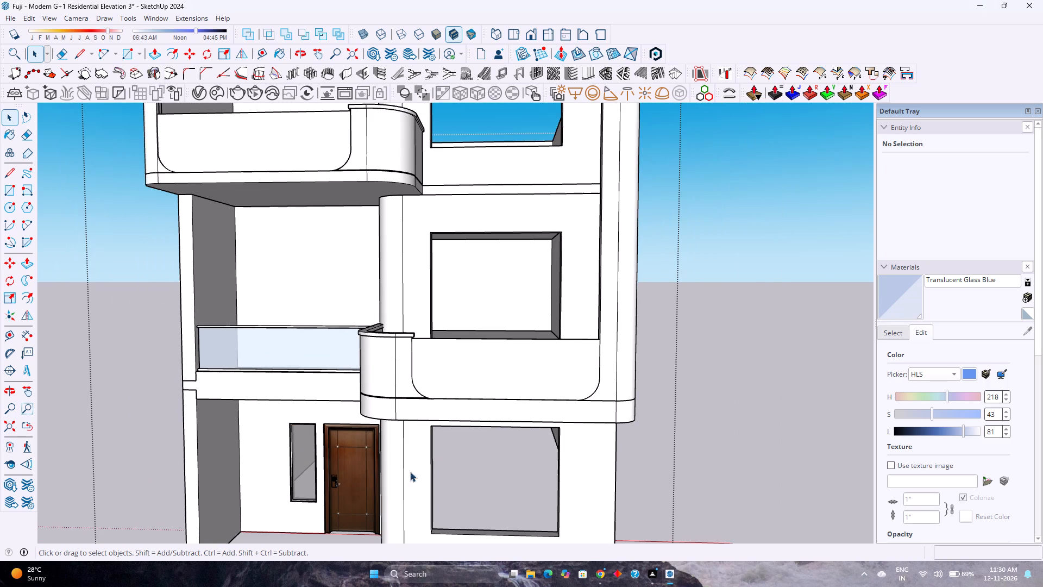
# Examine the whole front elevation from farther away and from a slightly lower viewing angle.
pyautogui.scroll(-2, 404, 466)
pyautogui.scroll(1, 404, 466)
pyautogui.scroll(-6, 404, 466)
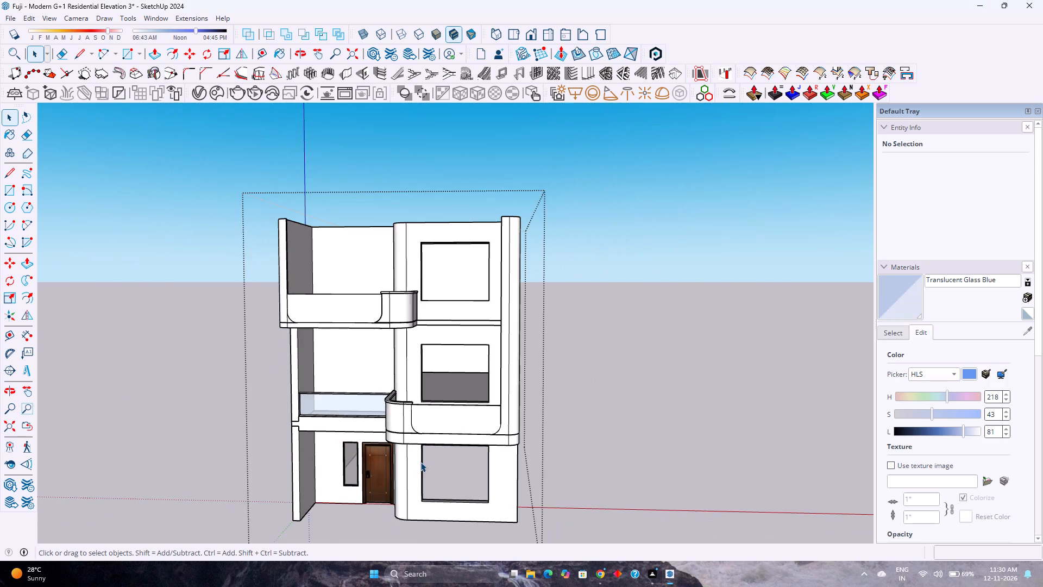
pyautogui.scroll(-5, 424, 460)
pyautogui.scroll(9, 425, 460)
pyautogui.moveTo(426, 461); pyautogui.dragTo(438, 433, button='middle')
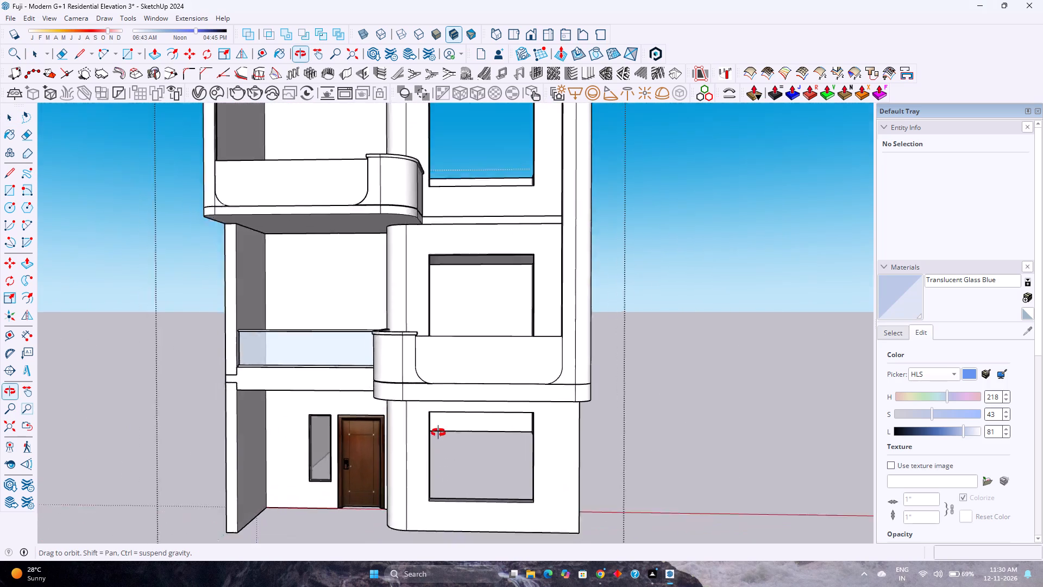
pyautogui.moveTo(438, 433); pyautogui.dragTo(442, 428, button='middle')
pyautogui.scroll(-5, 441, 429)
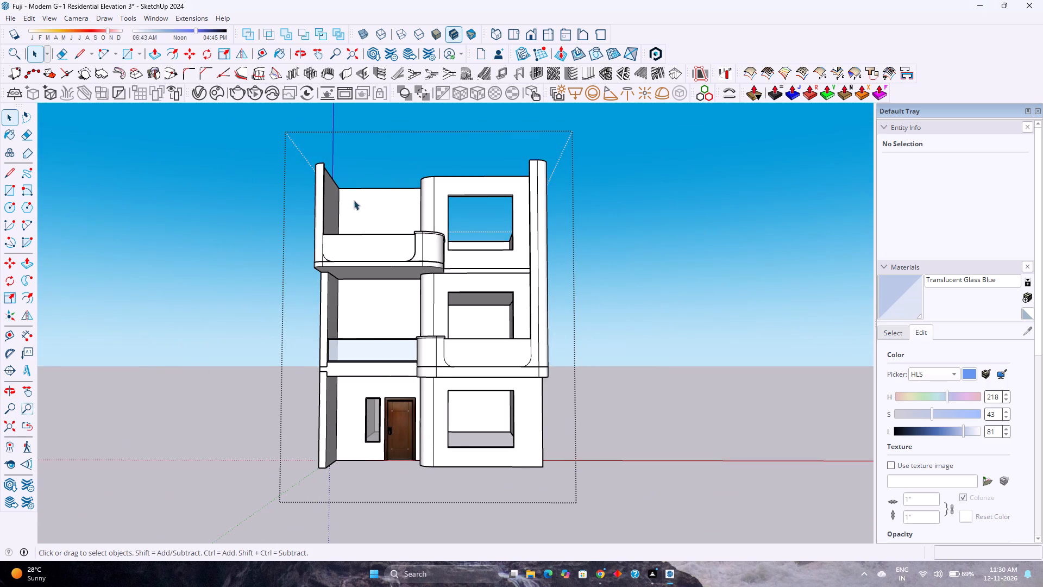
# Examine the top storey's upper wall edges, window opening, curved balcony and the top of the full-height side wall.
pyautogui.scroll(4, 465, 167)
pyautogui.scroll(-1, 465, 167)
pyautogui.scroll(2, 465, 168)
pyautogui.scroll(-2, 465, 170)
pyautogui.scroll(2, 465, 170)
pyautogui.scroll(-1, 465, 174)
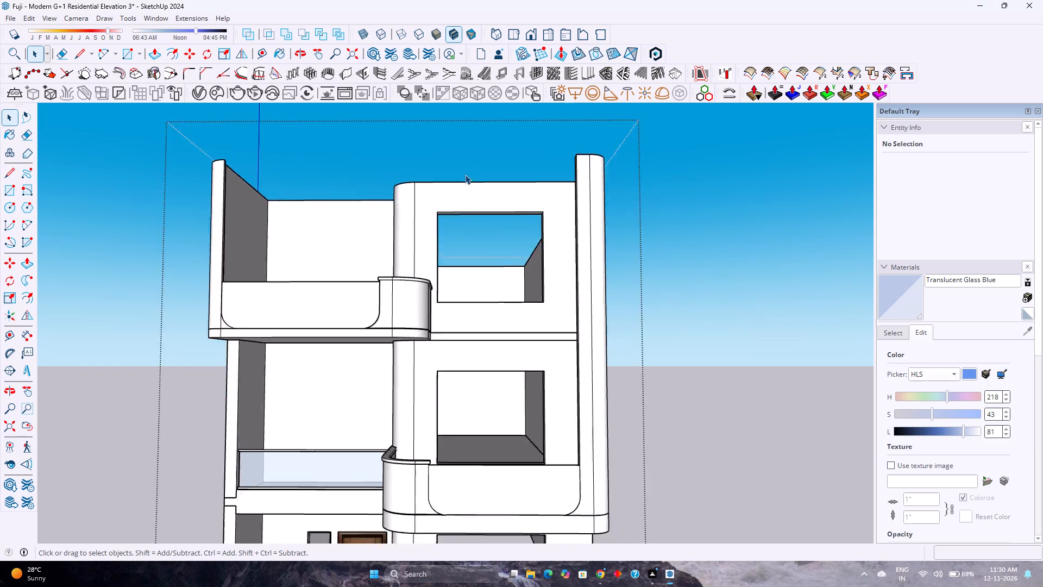
pyautogui.scroll(-1, 465, 174)
pyautogui.scroll(2, 465, 174)
pyautogui.scroll(-2, 465, 175)
pyautogui.scroll(3, 466, 176)
pyautogui.scroll(-3, 466, 176)
pyautogui.scroll(2, 466, 176)
pyautogui.scroll(-2, 466, 176)
pyautogui.scroll(3, 466, 176)
pyautogui.scroll(-3, 466, 176)
pyautogui.scroll(3, 466, 176)
pyautogui.scroll(-3, 466, 176)
pyautogui.scroll(3, 467, 176)
pyautogui.scroll(-2, 467, 178)
pyautogui.scroll(4, 467, 178)
pyautogui.scroll(-3, 465, 185)
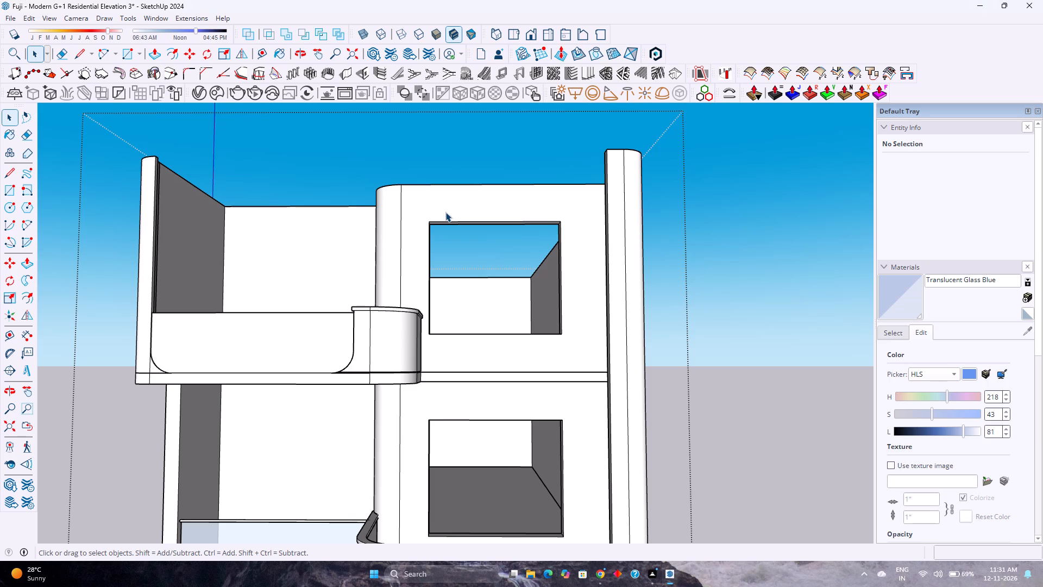
# Examine the three-storey front elevation's proportions, comparing the window openings, curved balconies and full-height side wall from near and far.
pyautogui.scroll(-4, 430, 220)
pyautogui.scroll(3, 430, 220)
pyautogui.scroll(-3, 429, 221)
pyautogui.scroll(3, 429, 221)
pyautogui.scroll(-7, 429, 221)
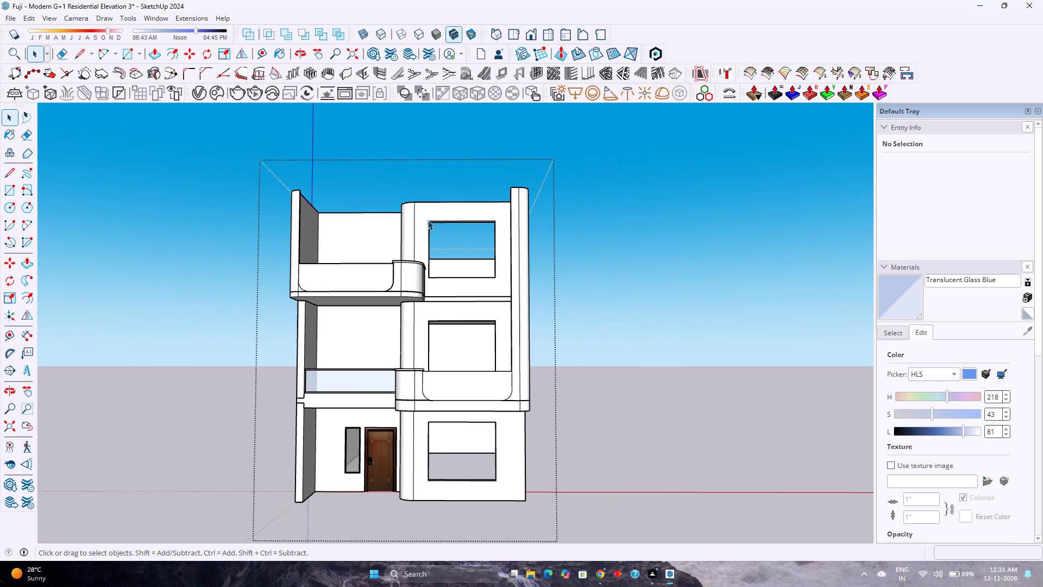
pyautogui.scroll(4, 472, 283)
pyautogui.scroll(-4, 472, 285)
pyautogui.scroll(3, 472, 285)
pyautogui.scroll(-4, 472, 285)
pyautogui.scroll(2, 472, 285)
pyautogui.scroll(-3, 472, 285)
pyautogui.scroll(3, 472, 286)
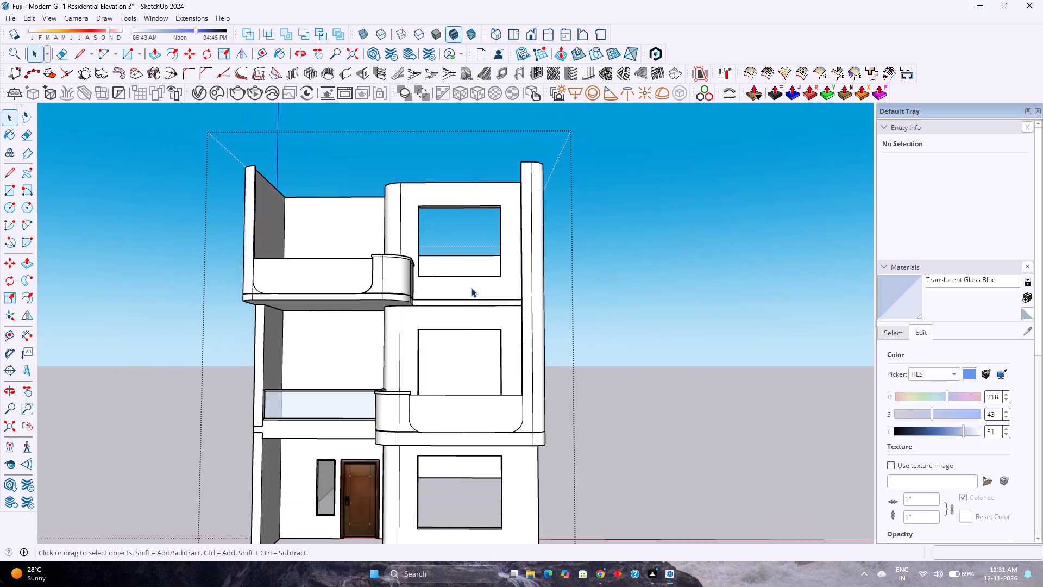
pyautogui.scroll(-1, 471, 288)
pyautogui.scroll(3, 470, 290)
pyautogui.scroll(-4, 469, 291)
pyautogui.scroll(2, 469, 293)
pyautogui.scroll(-3, 469, 293)
pyautogui.scroll(4, 469, 293)
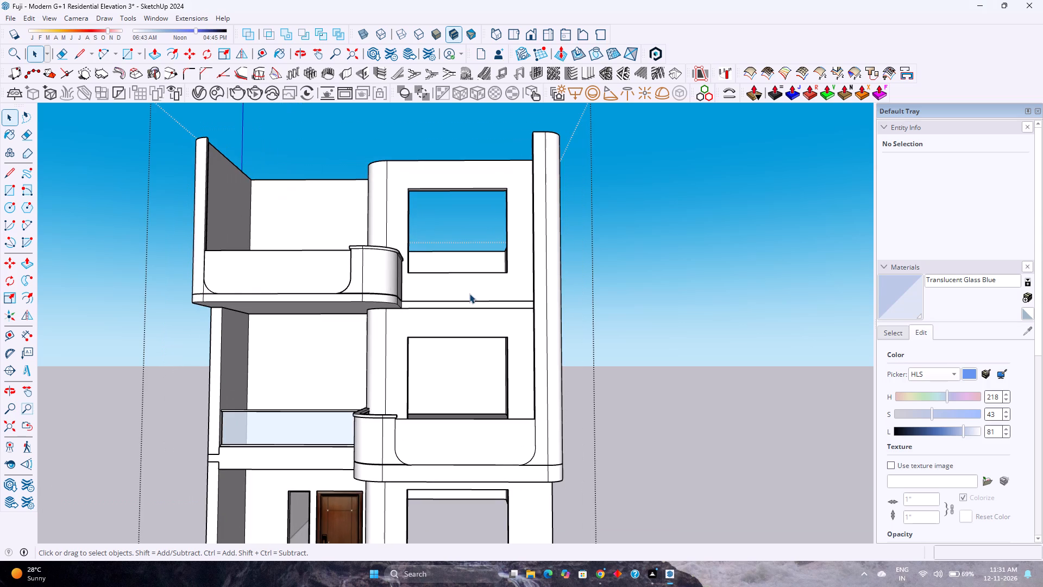
pyautogui.scroll(-3, 469, 296)
pyautogui.scroll(3, 469, 298)
pyautogui.scroll(-4, 469, 298)
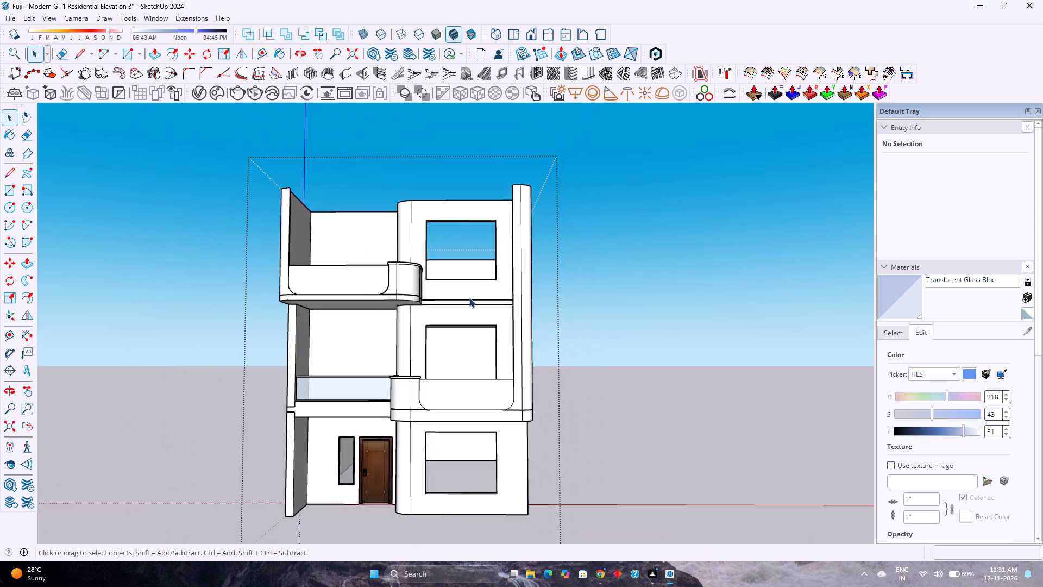
pyautogui.scroll(4, 469, 298)
pyautogui.scroll(-4, 469, 298)
pyautogui.scroll(4, 469, 298)
pyautogui.scroll(-4, 469, 298)
pyautogui.scroll(4, 469, 298)
pyautogui.scroll(-2, 470, 298)
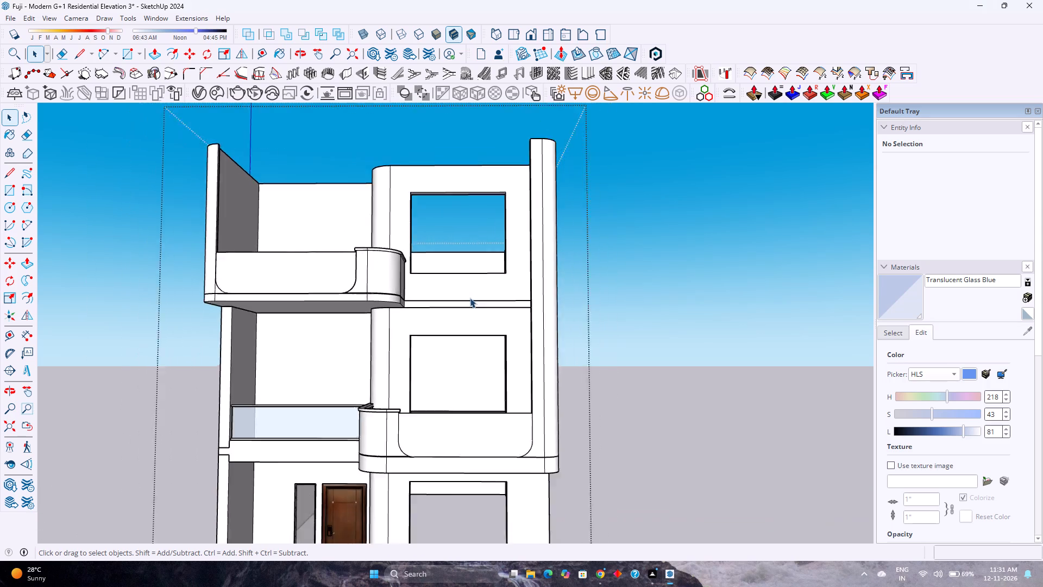
pyautogui.scroll(-1, 470, 298)
pyautogui.scroll(3, 470, 298)
pyautogui.scroll(-4, 470, 298)
pyautogui.scroll(4, 470, 298)
pyautogui.scroll(-4, 470, 298)
pyautogui.scroll(4, 470, 298)
pyautogui.scroll(-9, 470, 298)
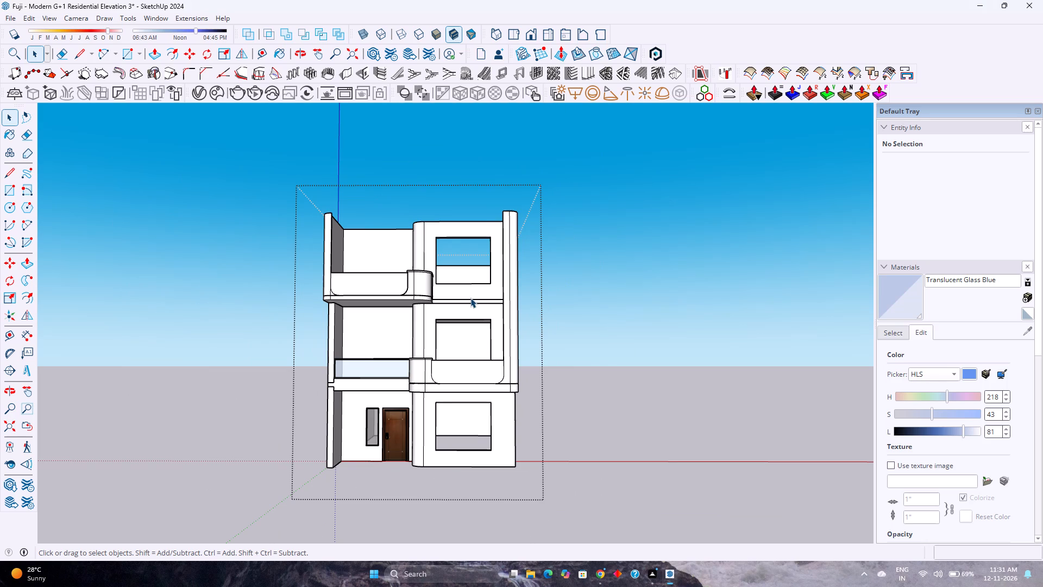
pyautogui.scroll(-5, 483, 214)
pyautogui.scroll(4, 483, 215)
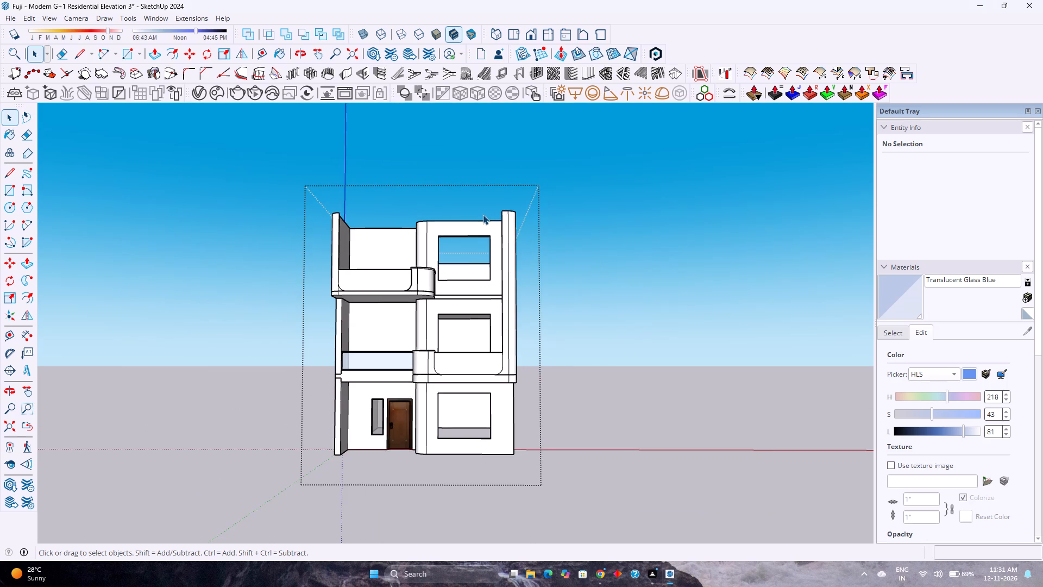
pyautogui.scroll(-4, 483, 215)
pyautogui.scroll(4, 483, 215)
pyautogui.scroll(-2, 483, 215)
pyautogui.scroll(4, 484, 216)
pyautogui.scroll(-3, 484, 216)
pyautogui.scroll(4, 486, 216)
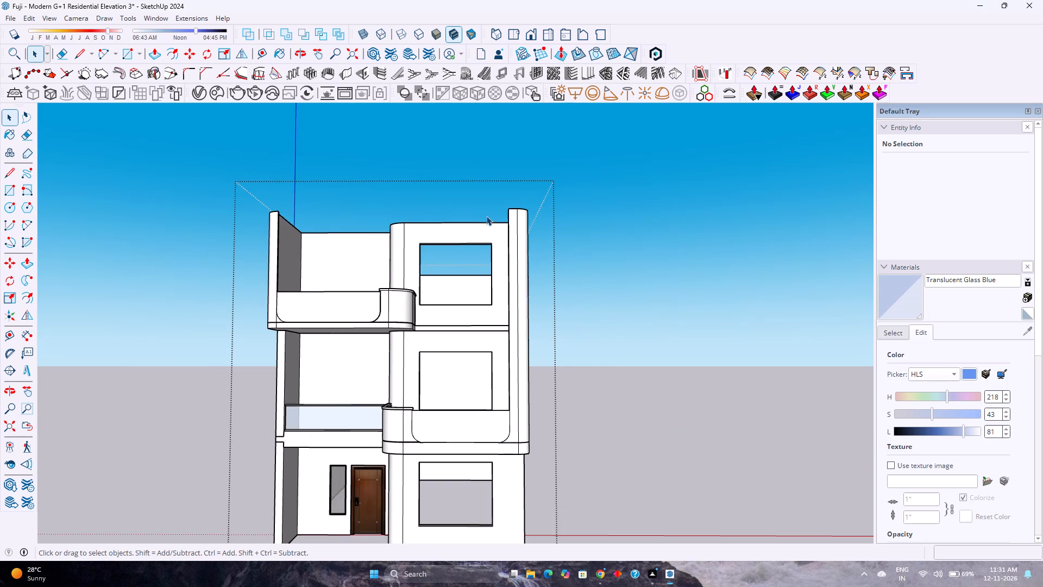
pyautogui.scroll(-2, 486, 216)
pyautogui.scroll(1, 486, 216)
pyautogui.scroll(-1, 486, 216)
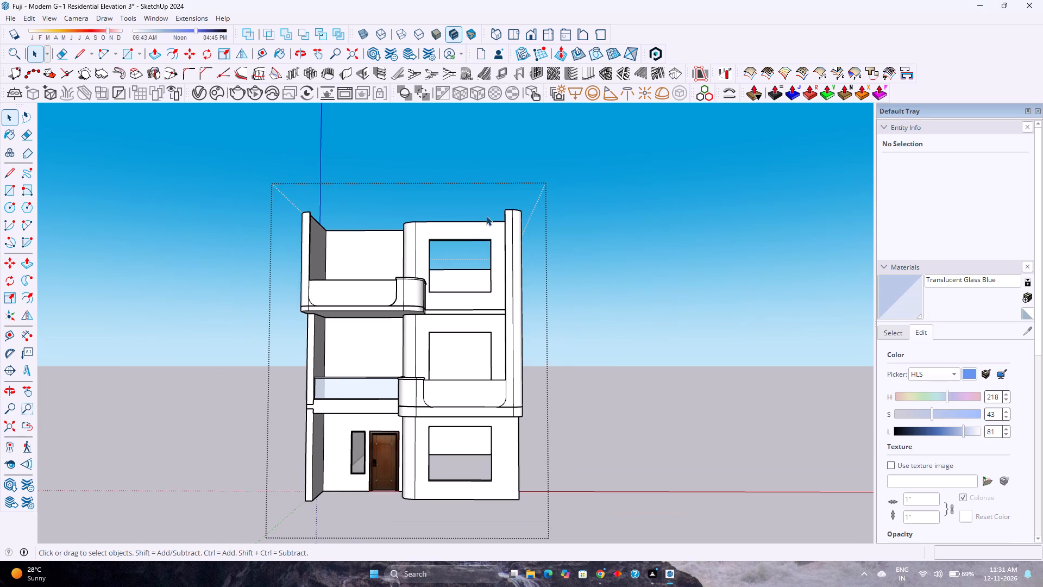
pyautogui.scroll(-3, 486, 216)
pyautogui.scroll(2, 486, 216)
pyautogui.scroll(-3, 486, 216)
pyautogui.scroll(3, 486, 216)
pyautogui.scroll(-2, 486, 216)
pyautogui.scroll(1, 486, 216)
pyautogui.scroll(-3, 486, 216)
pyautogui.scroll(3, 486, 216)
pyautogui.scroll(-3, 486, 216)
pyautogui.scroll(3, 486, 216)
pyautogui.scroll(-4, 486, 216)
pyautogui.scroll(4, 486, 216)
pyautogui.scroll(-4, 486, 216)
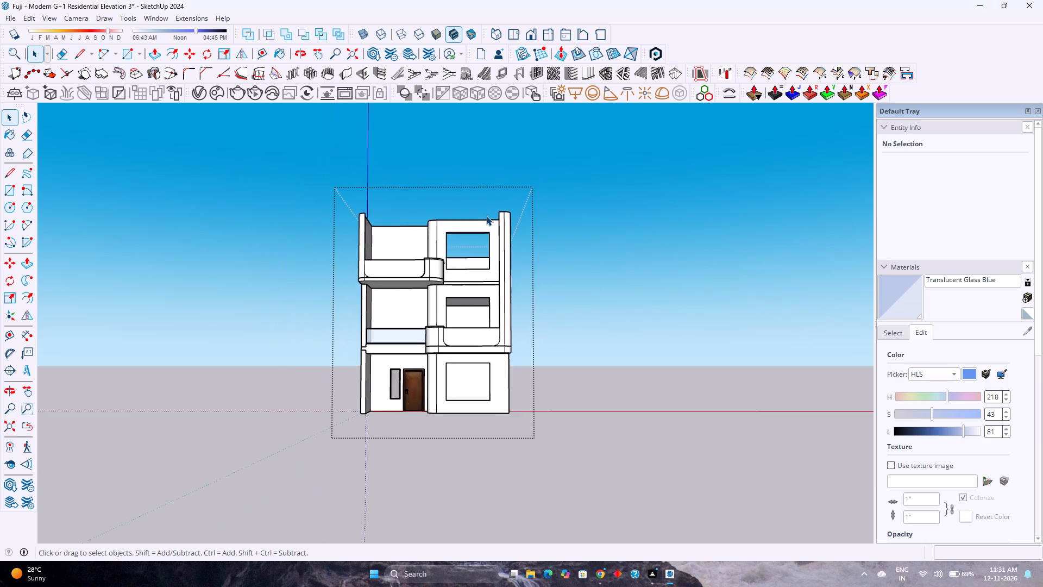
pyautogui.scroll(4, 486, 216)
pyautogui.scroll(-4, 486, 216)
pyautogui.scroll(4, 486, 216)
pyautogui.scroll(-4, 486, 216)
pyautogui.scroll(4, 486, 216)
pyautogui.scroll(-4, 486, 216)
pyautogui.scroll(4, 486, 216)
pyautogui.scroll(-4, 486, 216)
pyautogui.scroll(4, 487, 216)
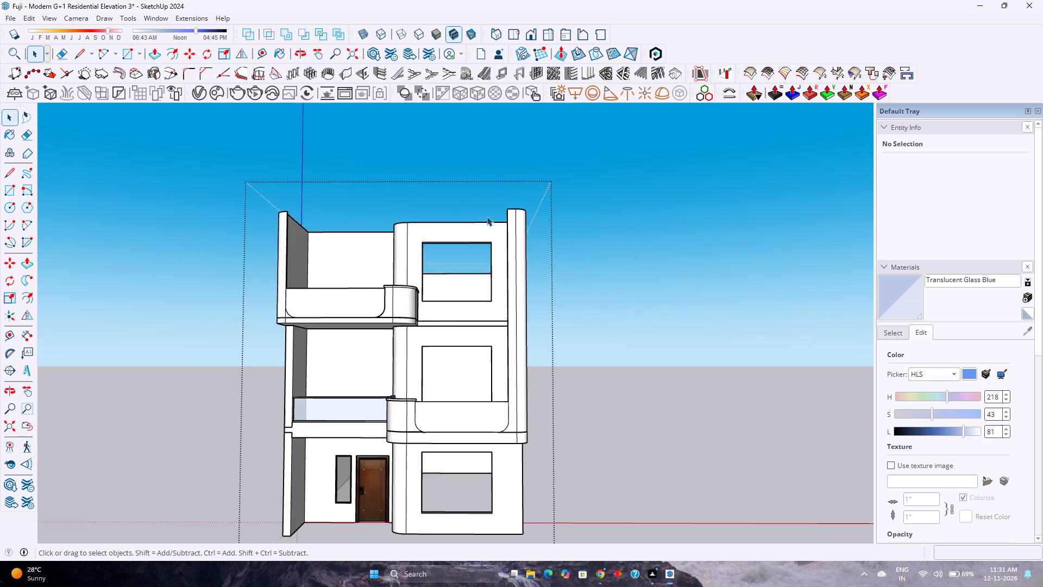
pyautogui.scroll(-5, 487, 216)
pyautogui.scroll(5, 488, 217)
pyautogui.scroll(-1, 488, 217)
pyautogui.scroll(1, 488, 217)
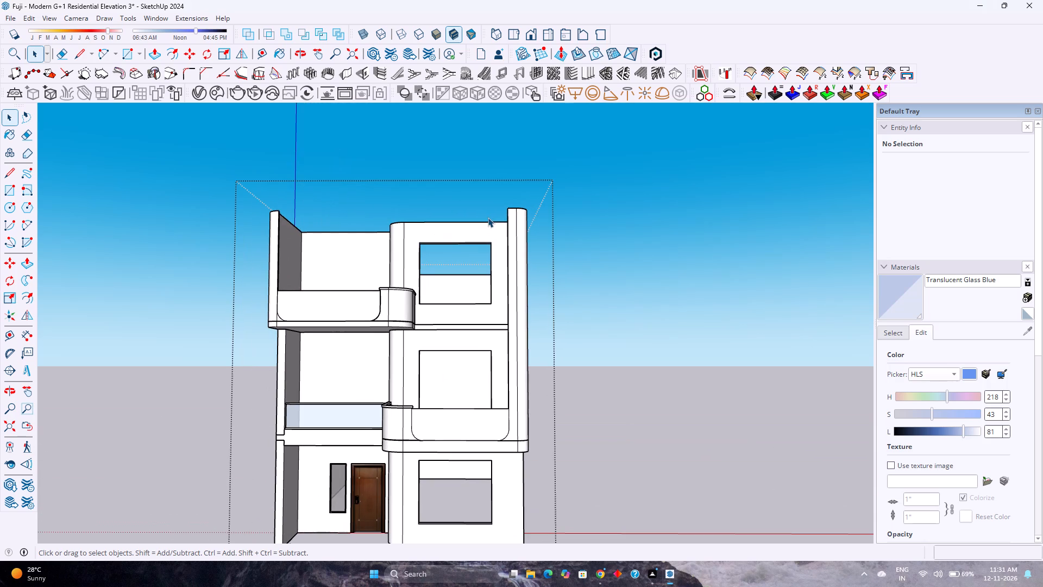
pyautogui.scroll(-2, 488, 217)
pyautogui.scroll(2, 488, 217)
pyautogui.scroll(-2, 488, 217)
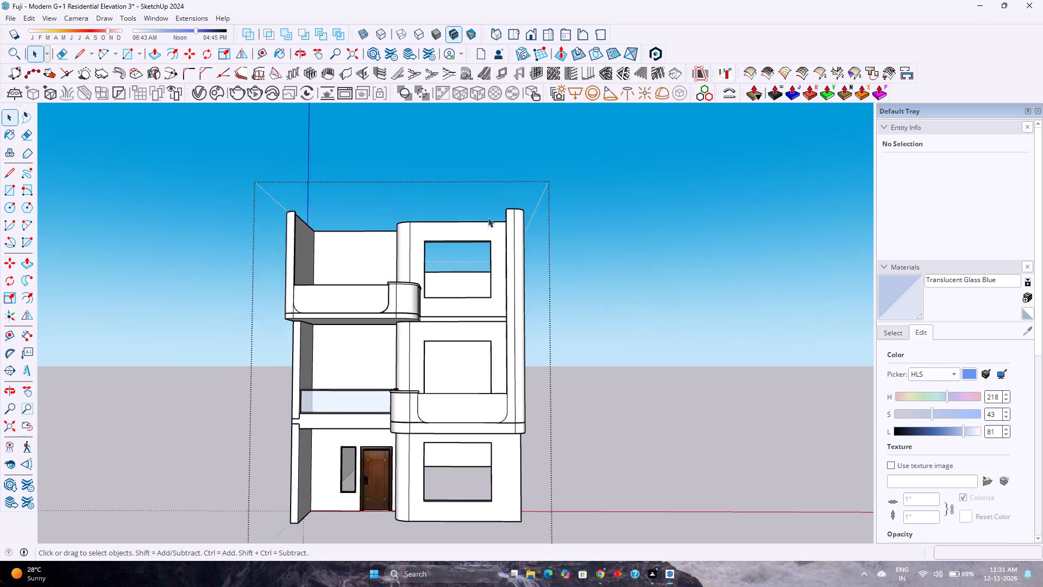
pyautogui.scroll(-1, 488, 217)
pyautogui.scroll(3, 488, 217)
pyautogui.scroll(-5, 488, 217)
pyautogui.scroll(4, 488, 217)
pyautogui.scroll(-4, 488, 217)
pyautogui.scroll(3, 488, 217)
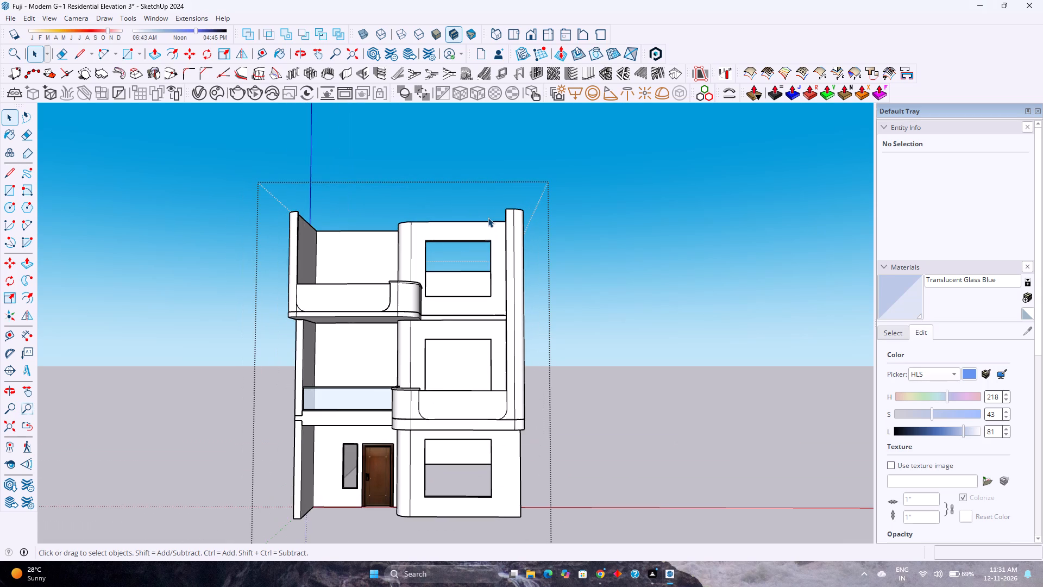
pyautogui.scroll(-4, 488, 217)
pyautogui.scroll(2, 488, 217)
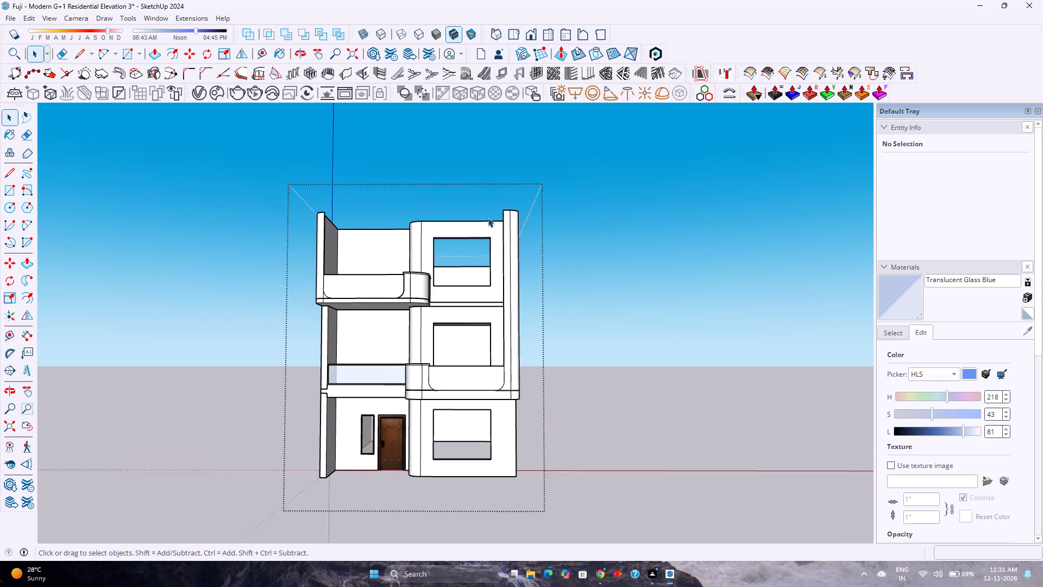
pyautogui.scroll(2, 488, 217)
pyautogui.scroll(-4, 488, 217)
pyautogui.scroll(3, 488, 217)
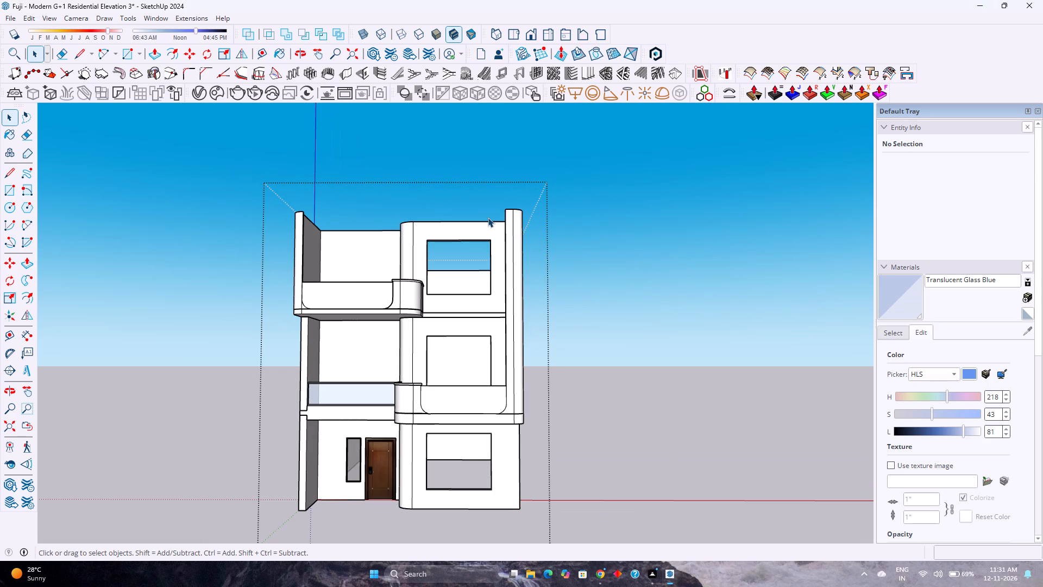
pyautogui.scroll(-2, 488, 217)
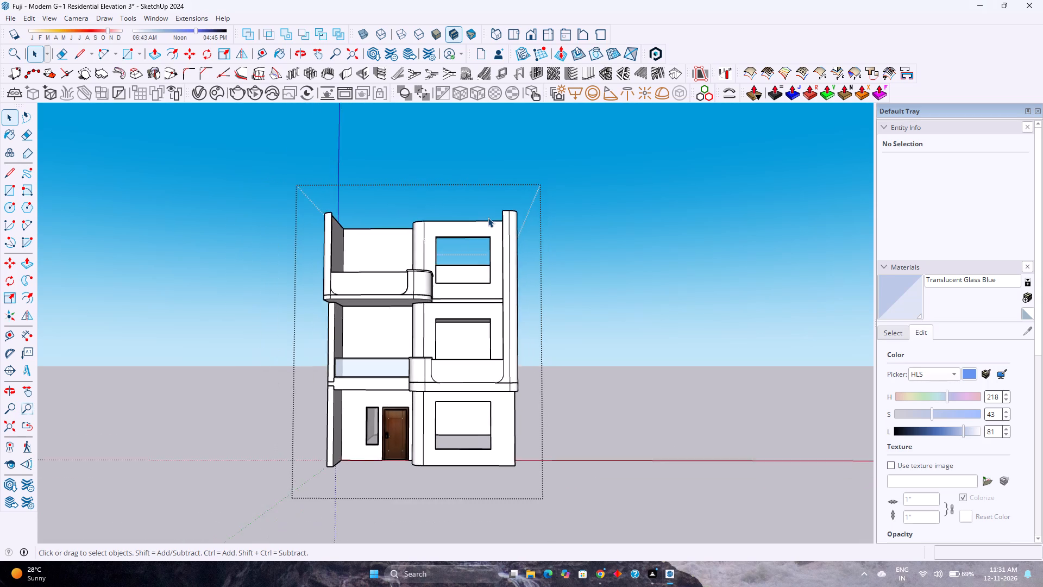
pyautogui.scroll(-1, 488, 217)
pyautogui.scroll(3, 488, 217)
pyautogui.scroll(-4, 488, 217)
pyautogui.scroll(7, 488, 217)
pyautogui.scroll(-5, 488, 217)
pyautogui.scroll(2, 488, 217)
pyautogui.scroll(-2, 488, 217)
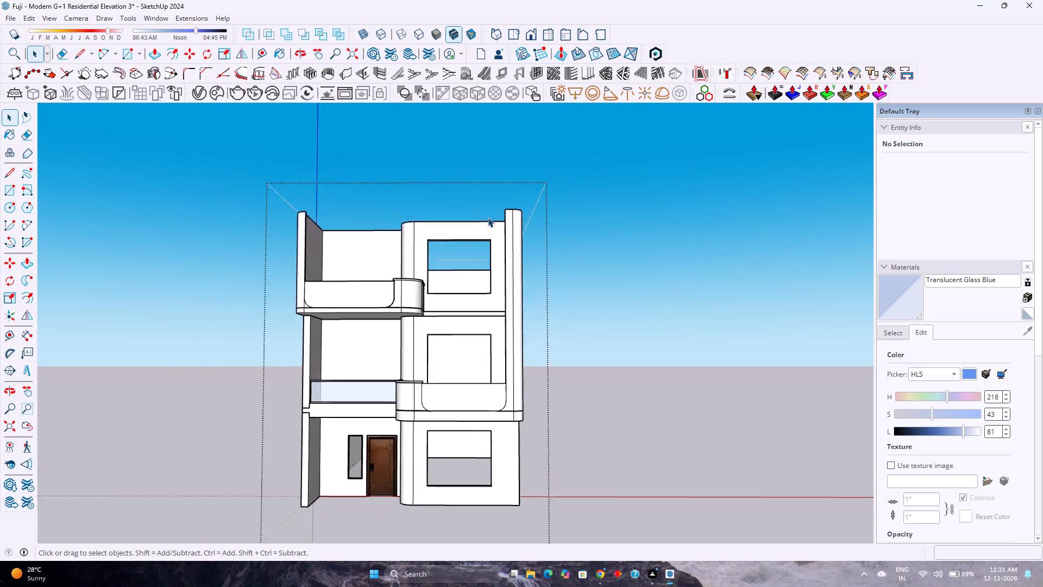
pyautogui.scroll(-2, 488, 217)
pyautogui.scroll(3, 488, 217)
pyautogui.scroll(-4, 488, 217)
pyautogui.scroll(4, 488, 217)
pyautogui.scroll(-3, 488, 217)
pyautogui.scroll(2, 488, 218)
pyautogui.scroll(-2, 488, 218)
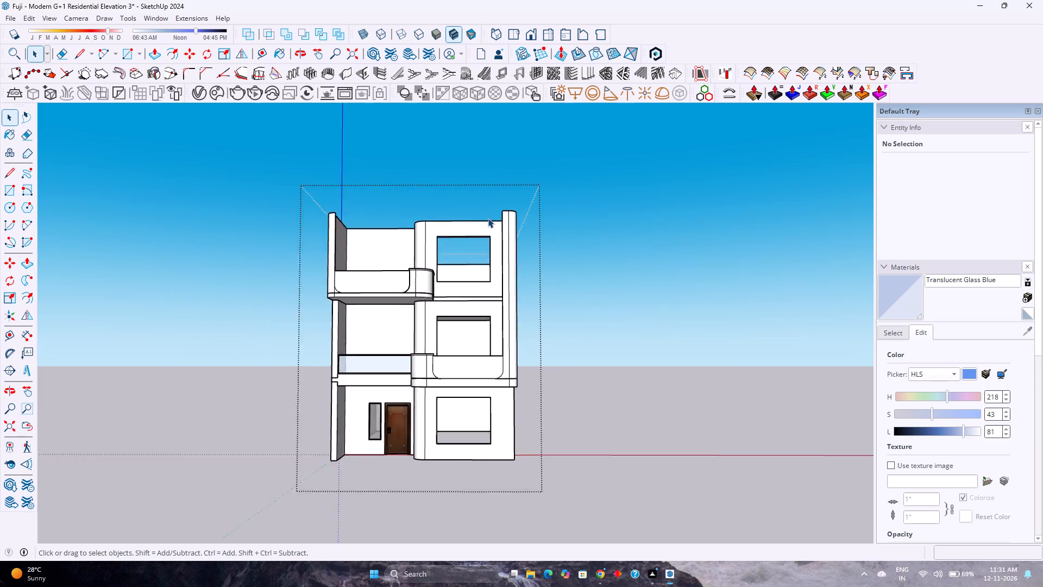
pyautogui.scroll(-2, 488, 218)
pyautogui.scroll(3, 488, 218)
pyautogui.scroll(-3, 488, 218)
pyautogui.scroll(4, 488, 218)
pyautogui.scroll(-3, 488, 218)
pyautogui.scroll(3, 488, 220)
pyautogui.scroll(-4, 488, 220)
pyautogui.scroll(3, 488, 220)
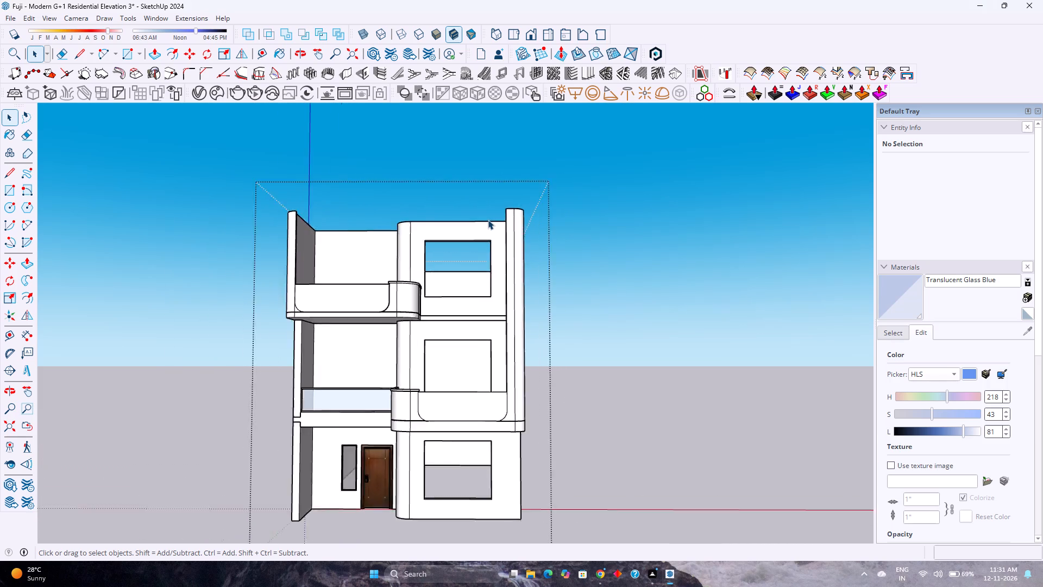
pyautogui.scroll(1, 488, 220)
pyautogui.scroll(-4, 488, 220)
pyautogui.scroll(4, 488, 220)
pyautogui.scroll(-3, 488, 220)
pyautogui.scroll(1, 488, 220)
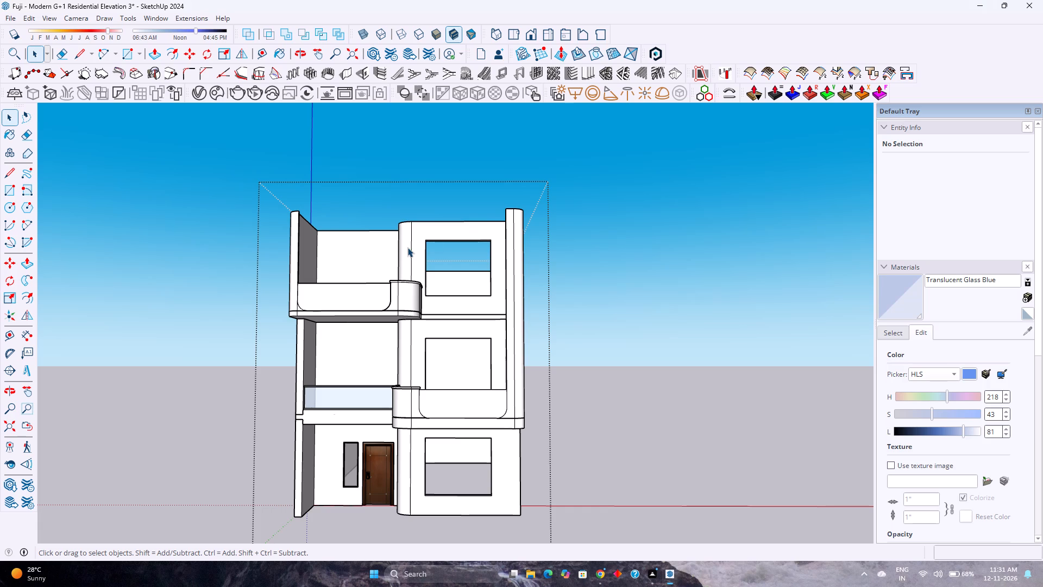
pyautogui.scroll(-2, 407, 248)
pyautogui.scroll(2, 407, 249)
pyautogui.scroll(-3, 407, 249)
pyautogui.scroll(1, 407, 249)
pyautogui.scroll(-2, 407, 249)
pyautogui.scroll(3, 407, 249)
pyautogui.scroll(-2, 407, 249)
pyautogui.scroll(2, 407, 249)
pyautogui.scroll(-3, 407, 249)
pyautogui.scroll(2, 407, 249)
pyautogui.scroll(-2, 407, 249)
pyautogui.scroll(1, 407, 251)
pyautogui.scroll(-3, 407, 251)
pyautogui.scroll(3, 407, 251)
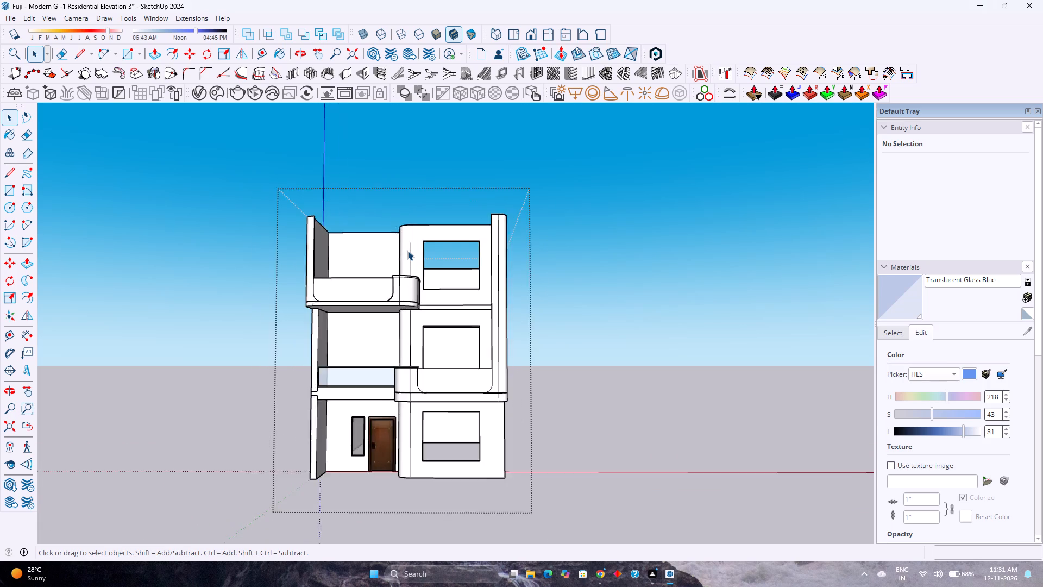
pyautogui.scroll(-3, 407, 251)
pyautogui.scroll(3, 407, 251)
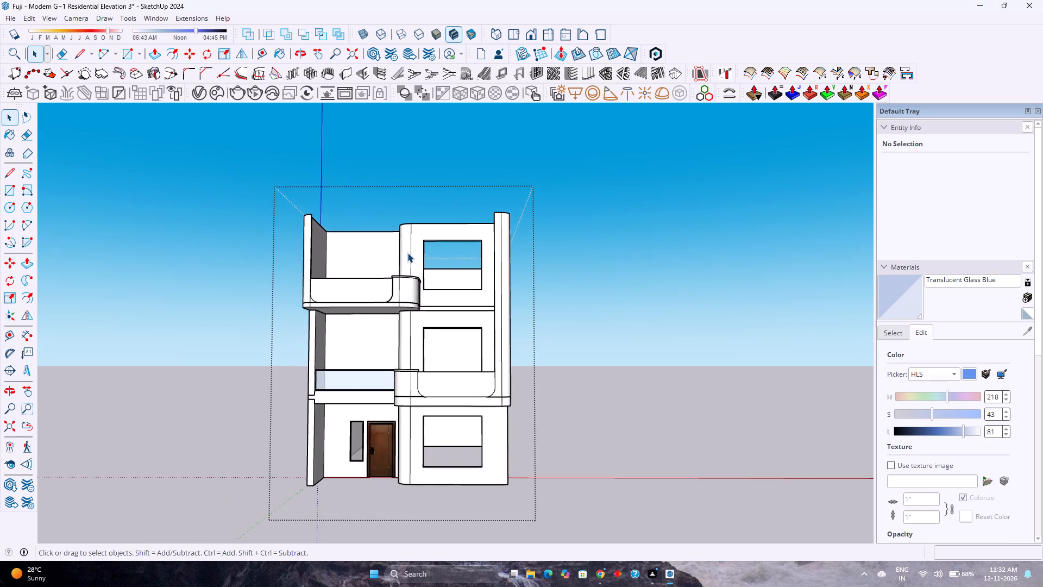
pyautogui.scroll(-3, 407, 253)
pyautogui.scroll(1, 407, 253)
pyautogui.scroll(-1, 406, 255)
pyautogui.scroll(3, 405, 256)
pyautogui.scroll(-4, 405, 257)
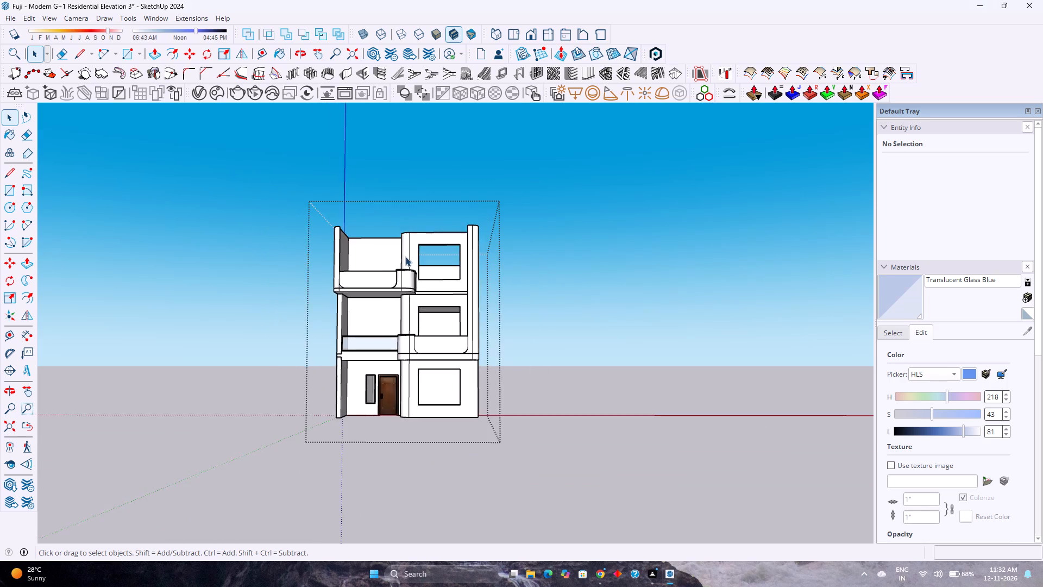
# Examine the upper two storeys' window openings, curved balconies and recessed walls up close from the front.
pyautogui.scroll(8, 405, 257)
pyautogui.scroll(-4, 397, 252)
pyautogui.scroll(4, 397, 252)
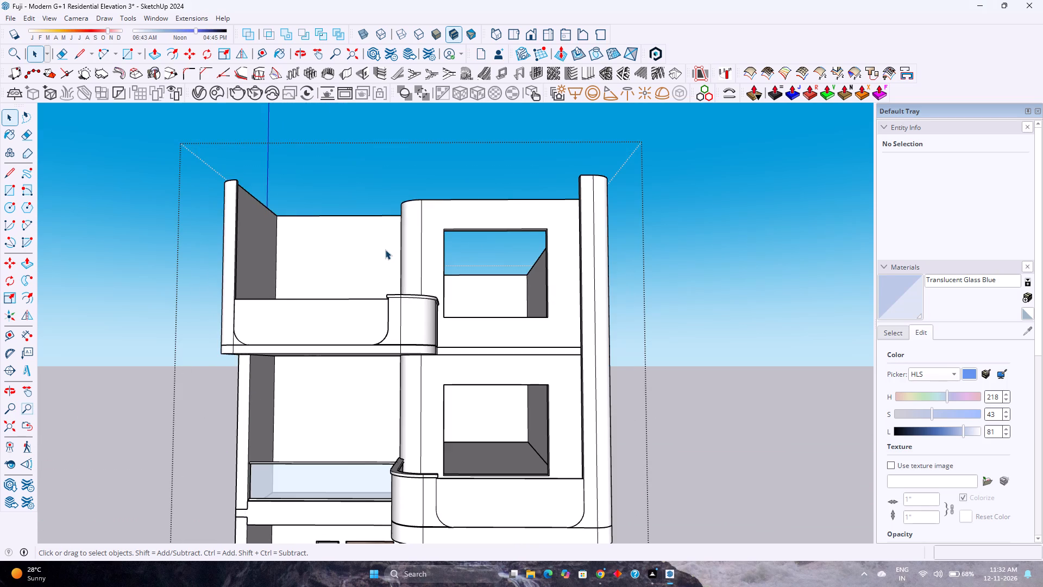
pyautogui.scroll(-7, 389, 242)
pyautogui.scroll(2, 389, 242)
pyautogui.scroll(-3, 389, 242)
pyautogui.scroll(4, 389, 242)
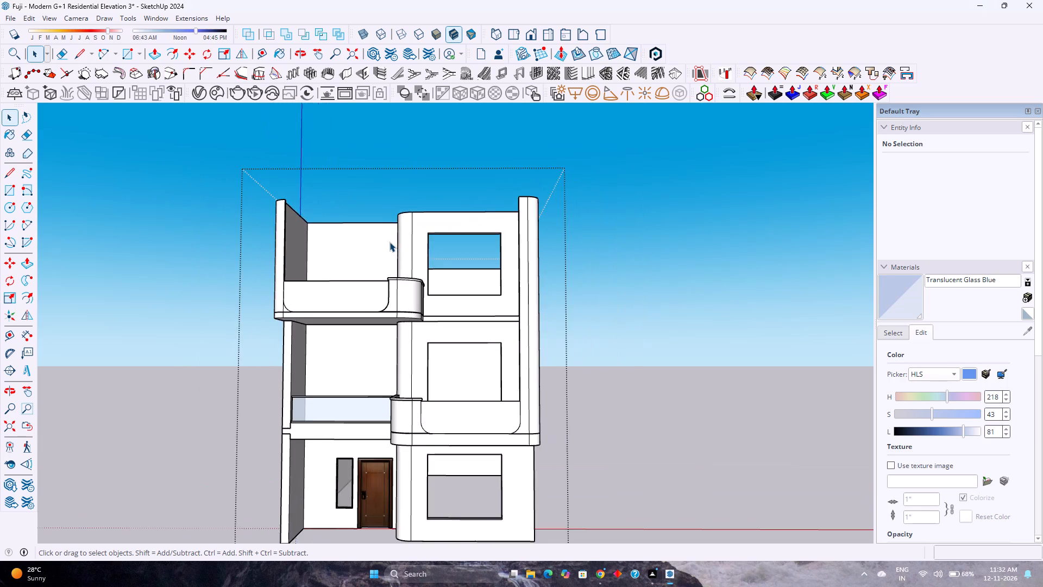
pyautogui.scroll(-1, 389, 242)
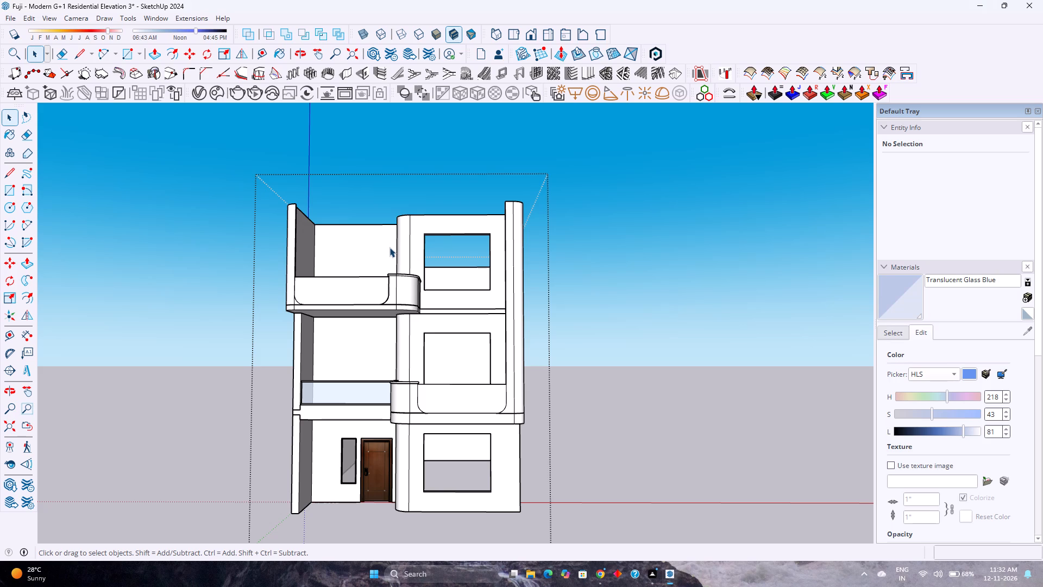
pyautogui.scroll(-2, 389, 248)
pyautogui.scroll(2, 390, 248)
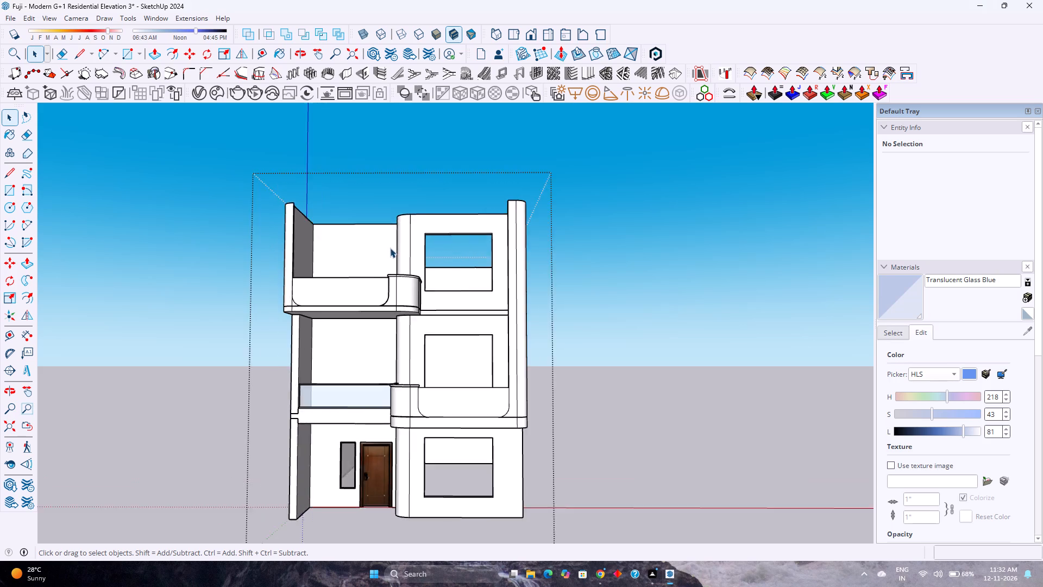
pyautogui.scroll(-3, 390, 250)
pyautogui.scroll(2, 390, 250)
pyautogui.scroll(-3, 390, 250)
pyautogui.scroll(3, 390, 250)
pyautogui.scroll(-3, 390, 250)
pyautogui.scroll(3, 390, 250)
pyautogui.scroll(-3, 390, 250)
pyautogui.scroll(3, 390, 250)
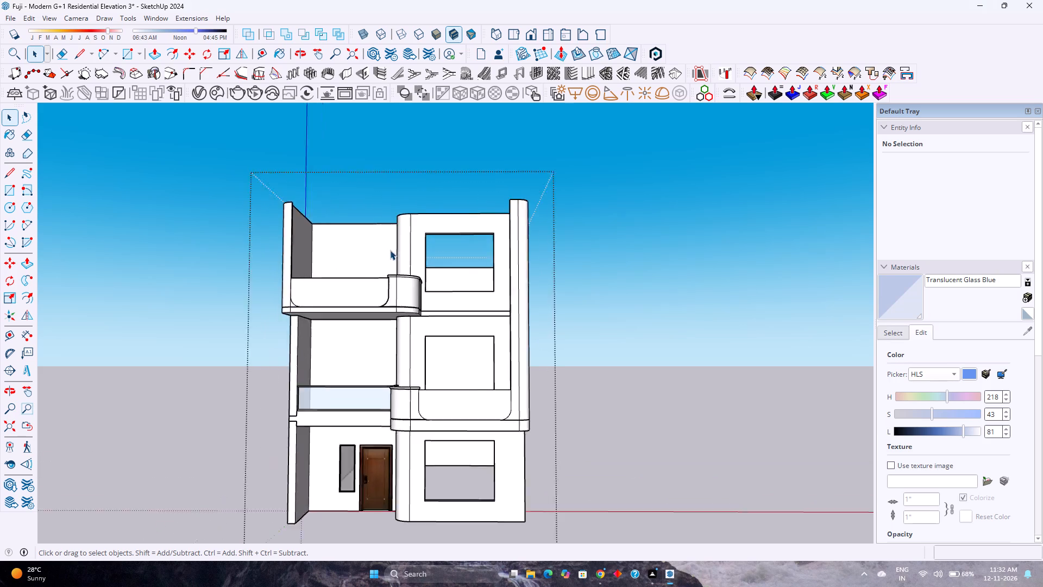
# Examine the upper two storeys' window openings, curved top balcony and recessed wall from the front at close range.
pyautogui.scroll(-3, 390, 250)
pyautogui.scroll(3, 390, 250)
pyautogui.scroll(-3, 390, 250)
pyautogui.scroll(3, 391, 251)
pyautogui.scroll(-2, 391, 251)
pyautogui.scroll(3, 391, 252)
pyautogui.scroll(-4, 391, 252)
pyautogui.scroll(4, 392, 253)
pyautogui.scroll(-4, 392, 253)
pyautogui.scroll(3, 392, 253)
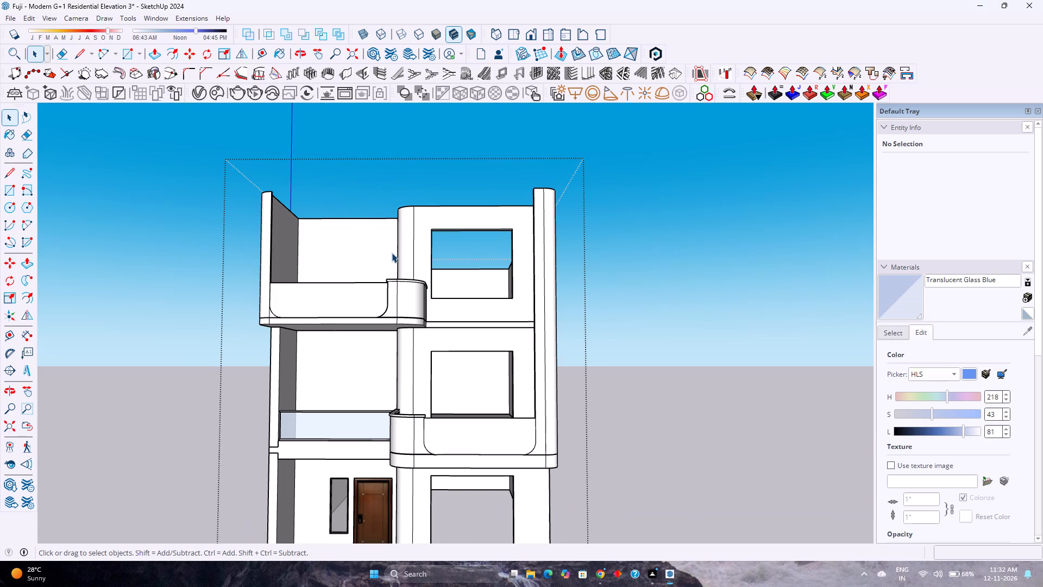
pyautogui.scroll(-2, 392, 253)
pyautogui.scroll(2, 392, 253)
pyautogui.scroll(-3, 392, 253)
pyautogui.scroll(4, 392, 253)
pyautogui.scroll(-2, 392, 253)
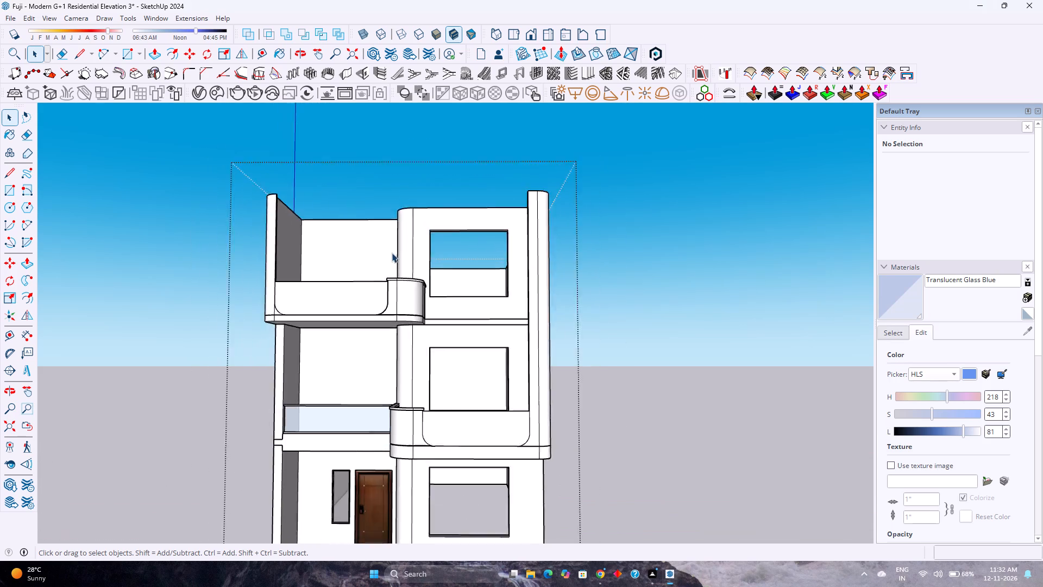
pyautogui.scroll(-2, 392, 253)
pyautogui.scroll(3, 392, 253)
pyautogui.scroll(-2, 392, 253)
pyautogui.scroll(3, 392, 253)
pyautogui.scroll(-3, 392, 253)
pyautogui.scroll(3, 392, 253)
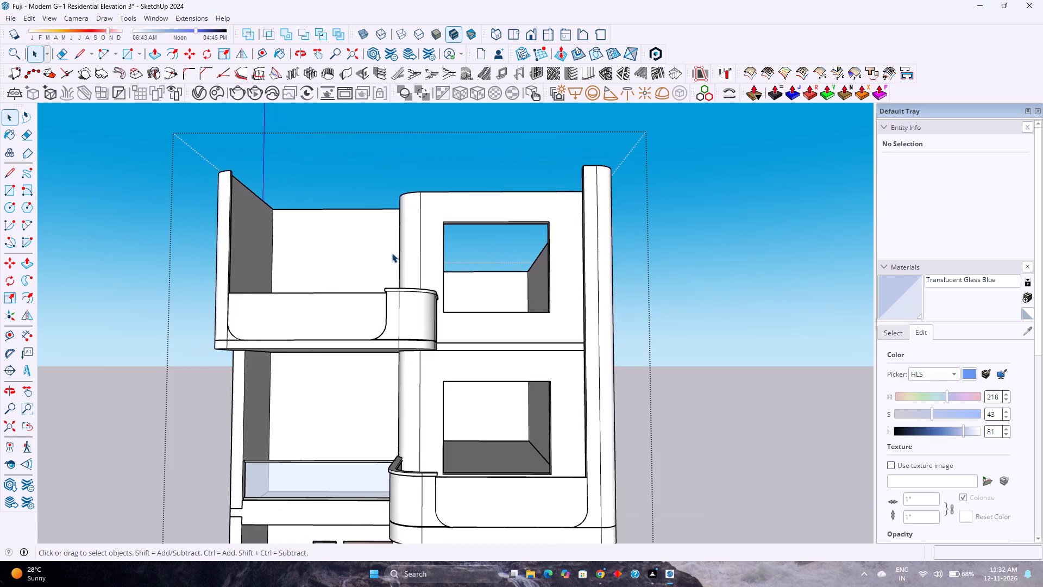
pyautogui.scroll(-4, 392, 253)
pyautogui.scroll(4, 392, 253)
pyautogui.scroll(-3, 392, 253)
pyautogui.scroll(2, 392, 253)
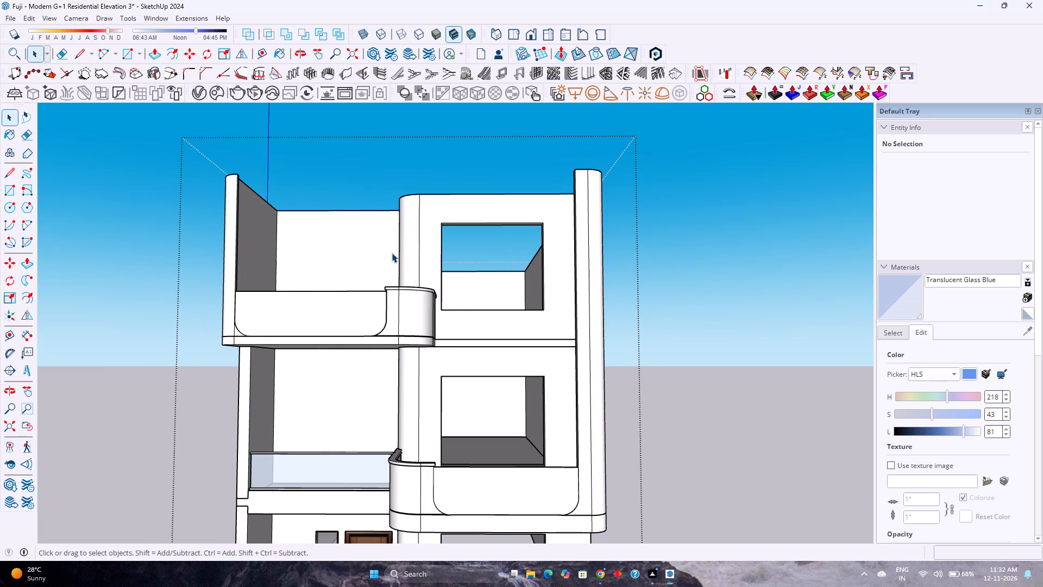
pyautogui.scroll(1, 392, 253)
pyautogui.scroll(-2, 392, 253)
pyautogui.scroll(1, 392, 253)
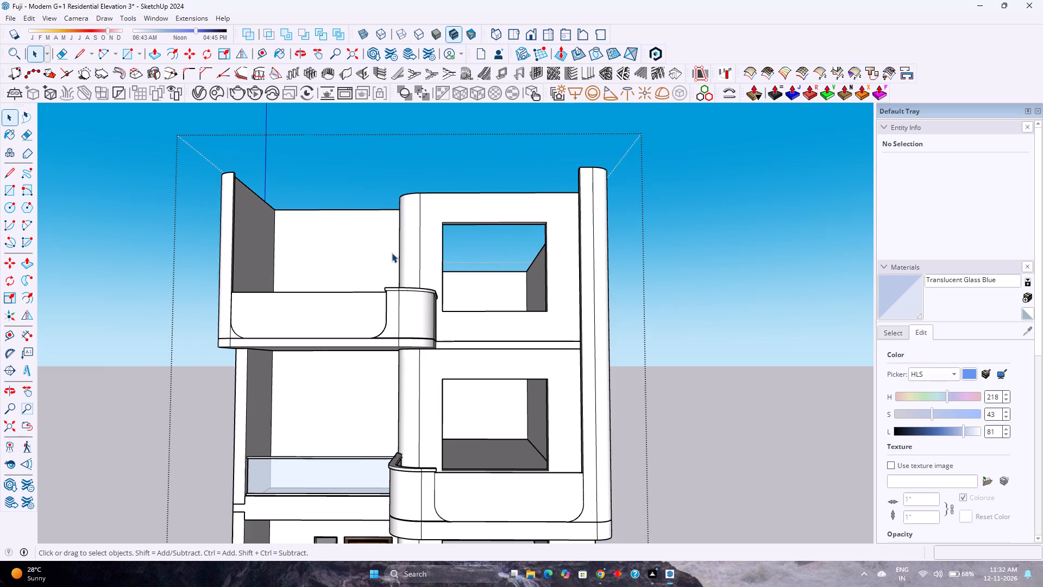
pyautogui.scroll(-2, 392, 253)
pyautogui.scroll(3, 392, 253)
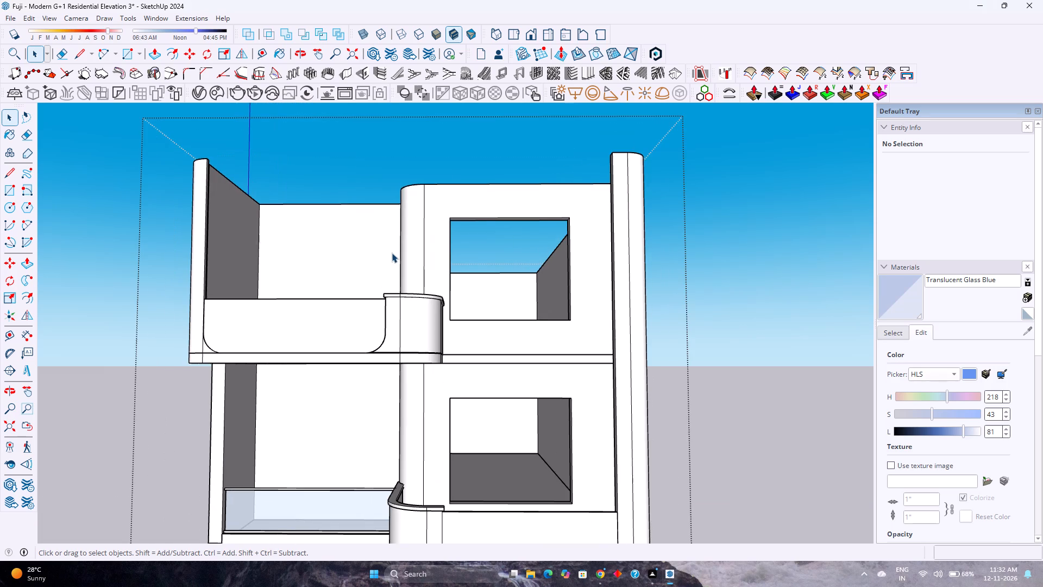
pyautogui.scroll(-2, 392, 253)
pyautogui.scroll(3, 392, 253)
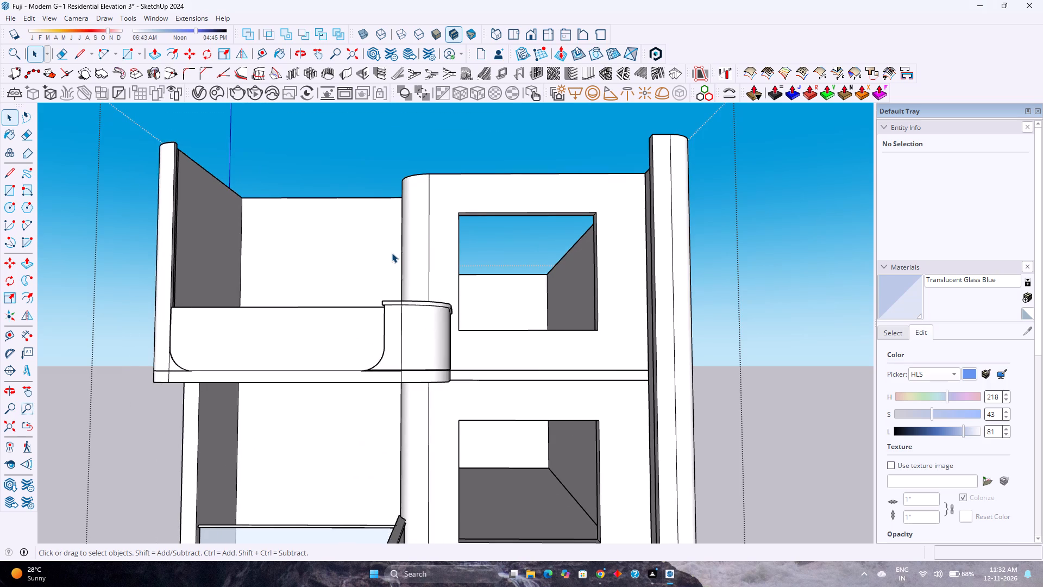
pyautogui.scroll(-3, 392, 253)
pyautogui.scroll(3, 392, 253)
pyautogui.scroll(-3, 392, 253)
pyautogui.scroll(3, 392, 253)
pyautogui.scroll(-3, 392, 253)
pyautogui.scroll(3, 392, 253)
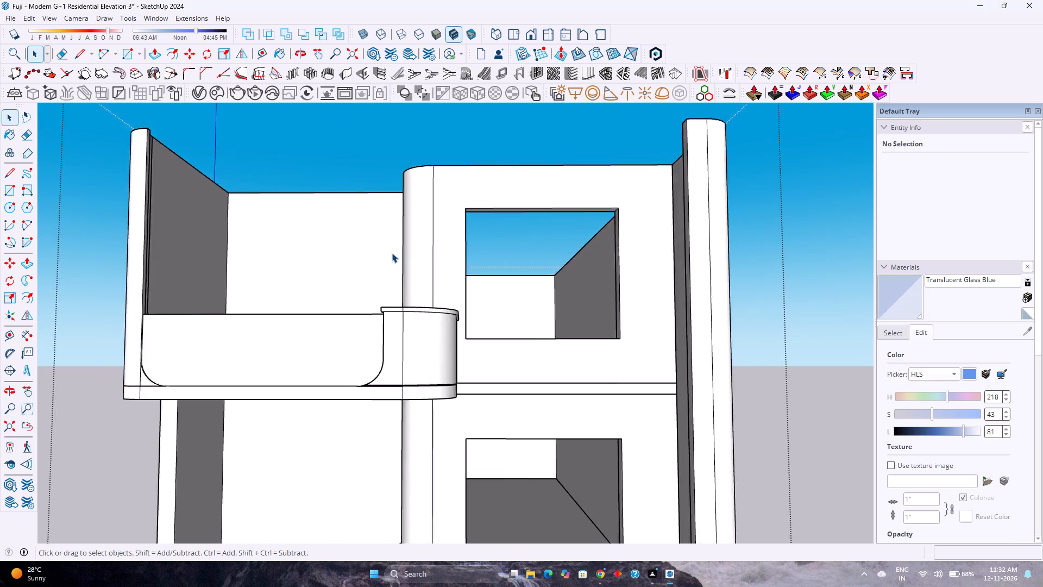
pyautogui.scroll(-3, 392, 253)
pyautogui.scroll(3, 392, 253)
pyautogui.scroll(-3, 392, 253)
# Examine the full three-storey front massing, from the ground-floor door and window up to the top parapet edges.
pyautogui.scroll(-3, 392, 253)
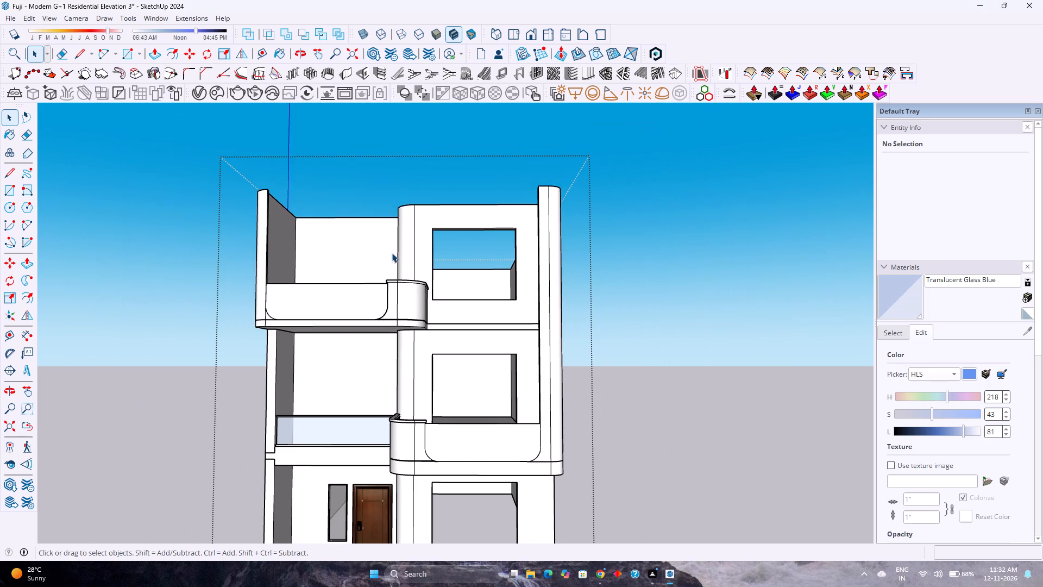
pyautogui.scroll(-5, 392, 253)
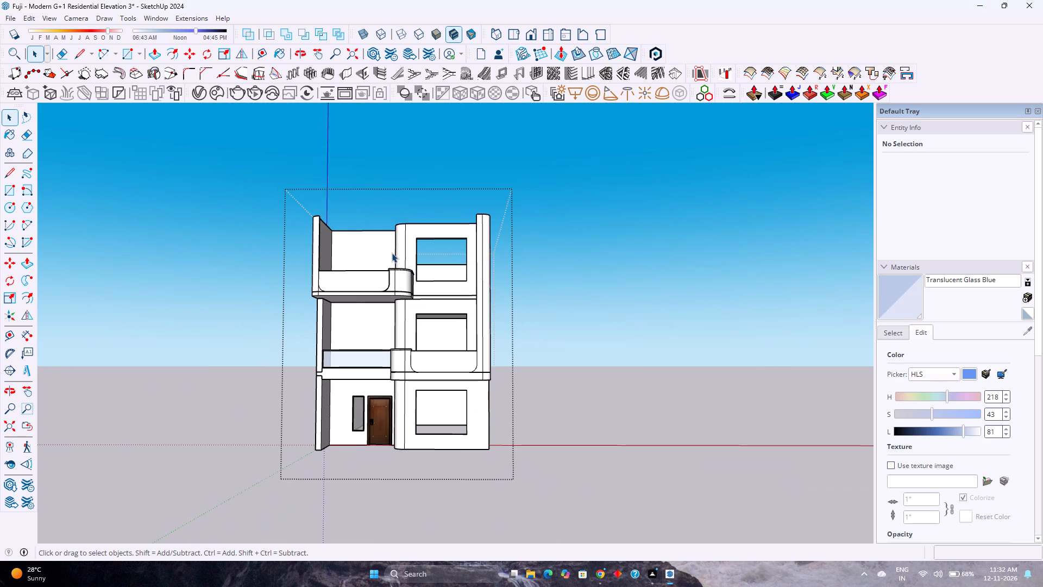
pyautogui.scroll(-3, 392, 253)
pyautogui.scroll(3, 392, 253)
pyautogui.scroll(-3, 392, 253)
pyautogui.scroll(3, 392, 253)
pyautogui.scroll(-3, 392, 253)
pyautogui.scroll(3, 392, 253)
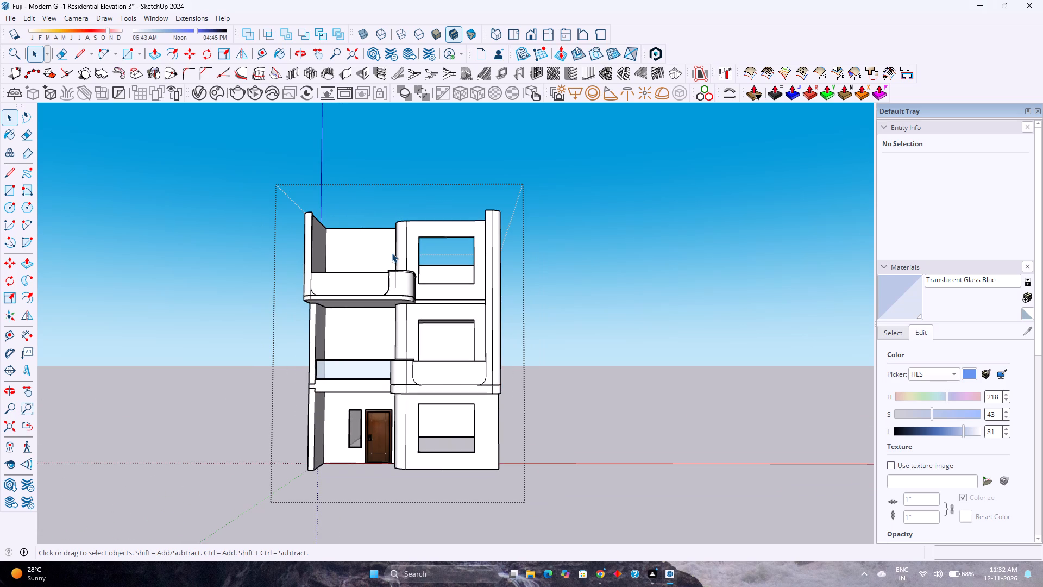
pyautogui.scroll(-1, 392, 253)
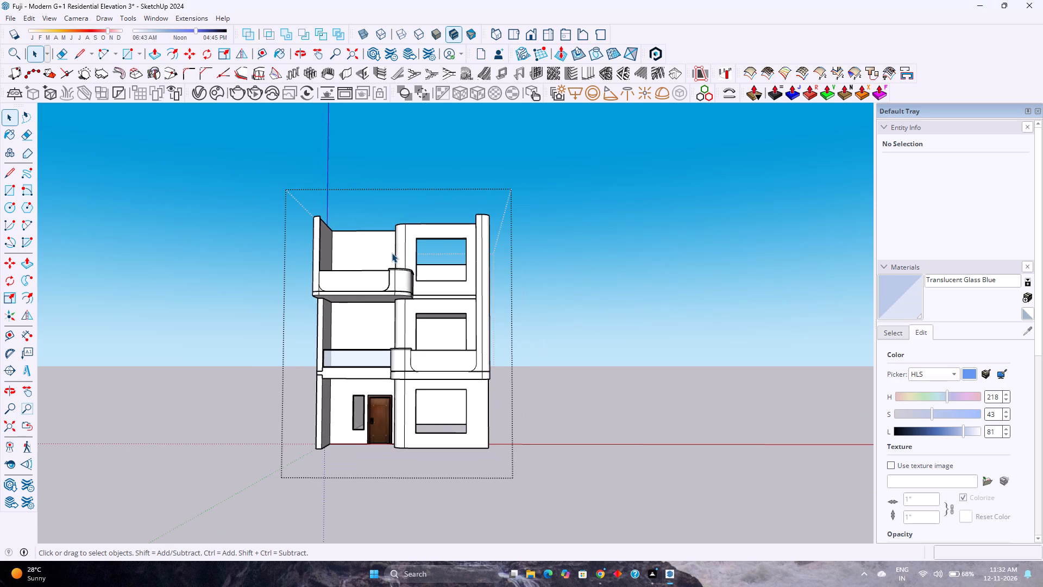
pyautogui.scroll(3, 392, 253)
pyautogui.scroll(-3, 392, 253)
pyautogui.scroll(1, 392, 253)
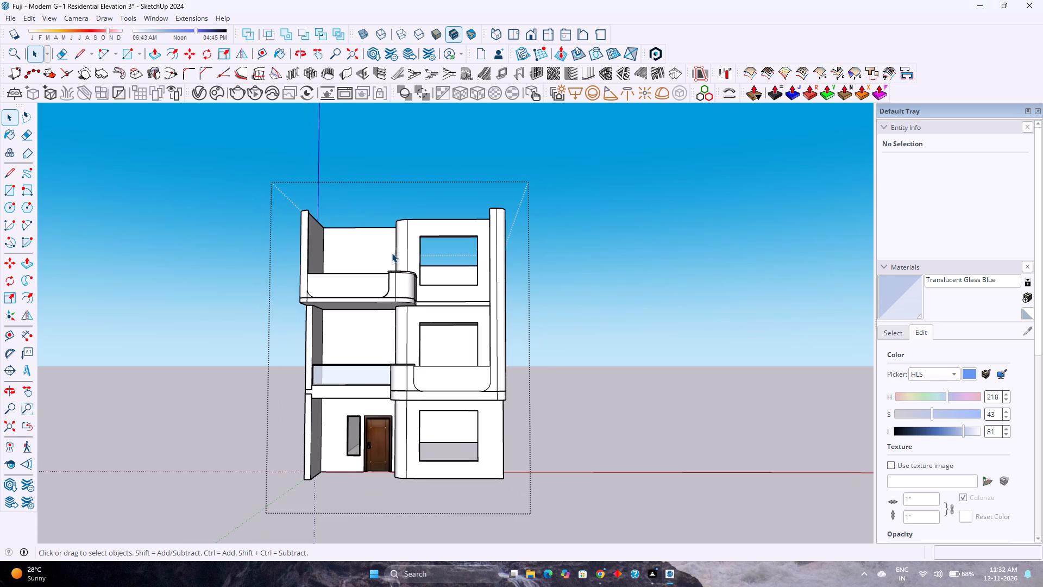
pyautogui.scroll(1, 392, 253)
pyautogui.scroll(-3, 392, 253)
pyautogui.scroll(3, 392, 253)
pyautogui.scroll(-3, 392, 253)
pyautogui.scroll(3, 392, 253)
pyautogui.scroll(-1, 392, 253)
# Examine the top storey's curved balcony, rounded wall corner and window opening in close-up from the front.
pyautogui.scroll(3, 392, 253)
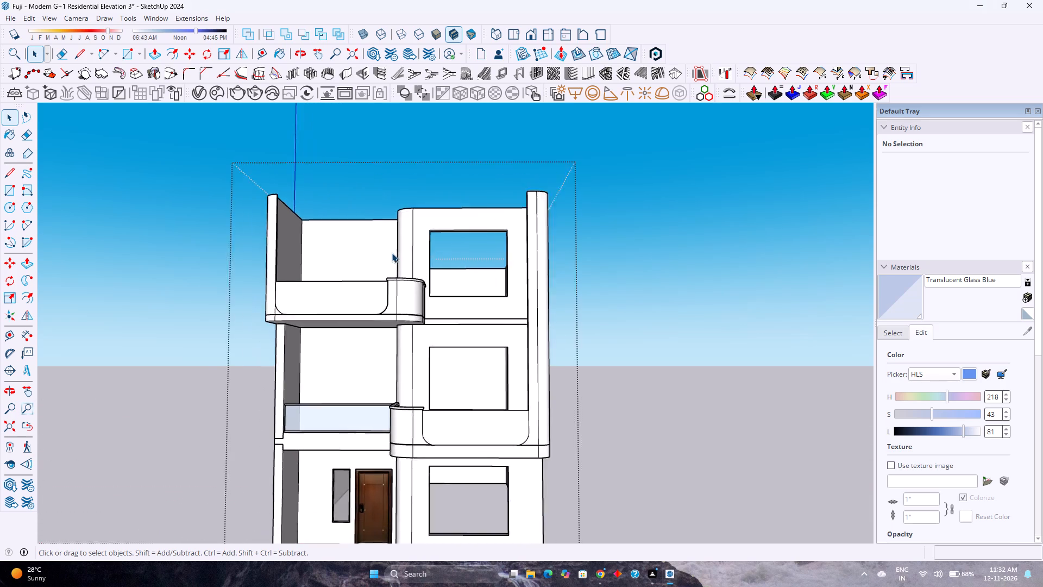
pyautogui.scroll(-3, 392, 253)
pyautogui.scroll(3, 392, 253)
pyautogui.scroll(-4, 392, 253)
pyautogui.scroll(4, 392, 253)
pyautogui.scroll(-4, 392, 253)
pyautogui.scroll(4, 392, 253)
pyautogui.scroll(-3, 392, 253)
pyautogui.scroll(4, 392, 256)
pyautogui.scroll(-4, 392, 256)
pyautogui.scroll(4, 392, 256)
pyautogui.scroll(-3, 392, 256)
pyautogui.scroll(2, 392, 256)
pyautogui.scroll(-3, 392, 256)
pyautogui.scroll(4, 392, 256)
pyautogui.scroll(-3, 392, 256)
pyautogui.scroll(4, 392, 256)
pyautogui.scroll(-2, 392, 256)
pyautogui.scroll(3, 392, 256)
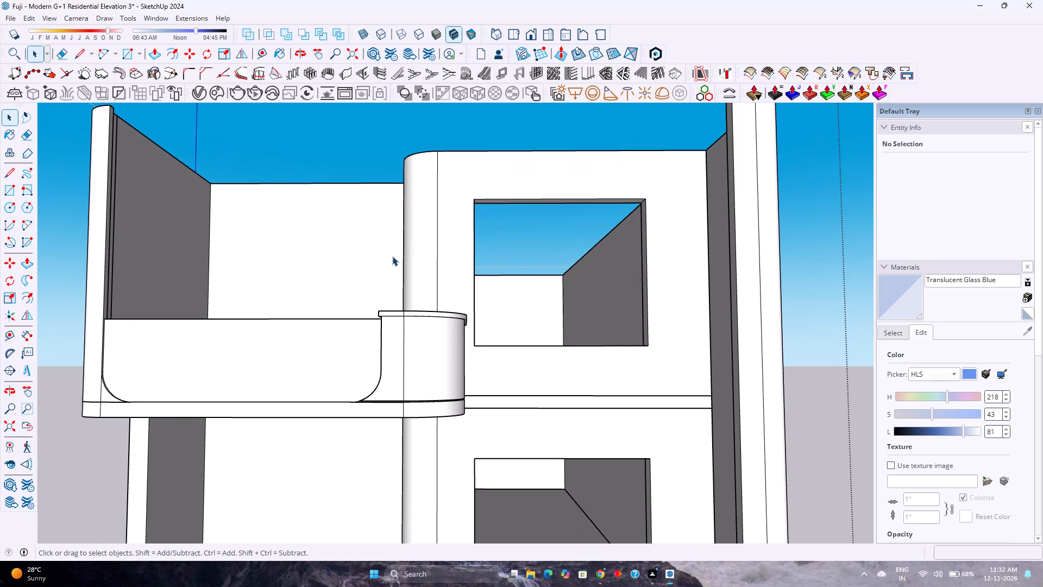
pyautogui.scroll(-3, 392, 256)
pyautogui.scroll(3, 392, 256)
pyautogui.scroll(-3, 392, 257)
pyautogui.scroll(3, 392, 257)
pyautogui.scroll(-3, 392, 257)
pyautogui.scroll(3, 392, 257)
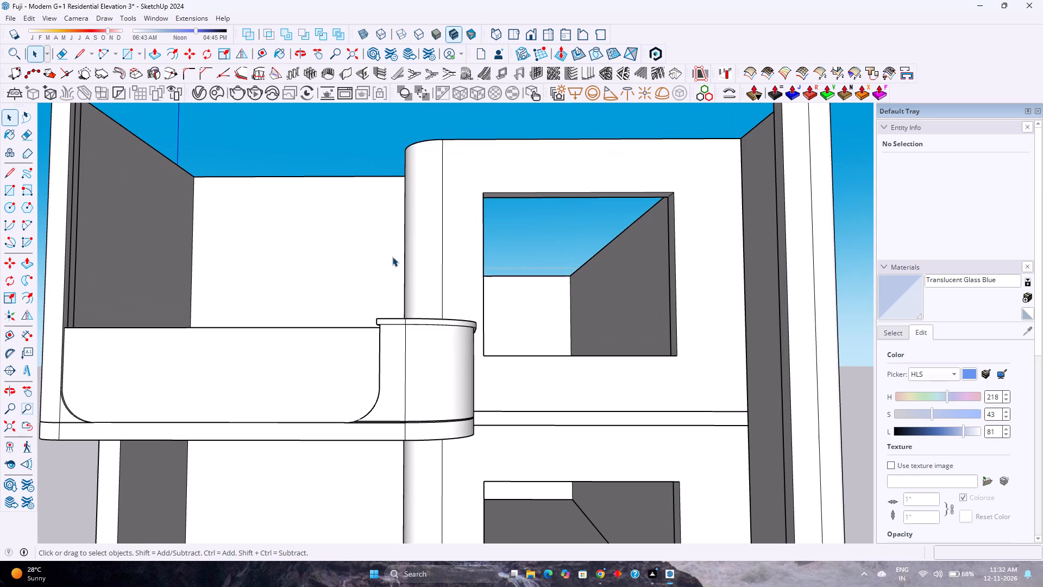
pyautogui.scroll(-2, 392, 257)
pyautogui.scroll(3, 392, 257)
pyautogui.scroll(-3, 392, 257)
pyautogui.scroll(3, 392, 257)
pyautogui.scroll(-3, 392, 257)
pyautogui.scroll(1, 392, 257)
pyautogui.scroll(-1, 392, 257)
pyautogui.scroll(2, 392, 257)
pyautogui.scroll(-3, 392, 257)
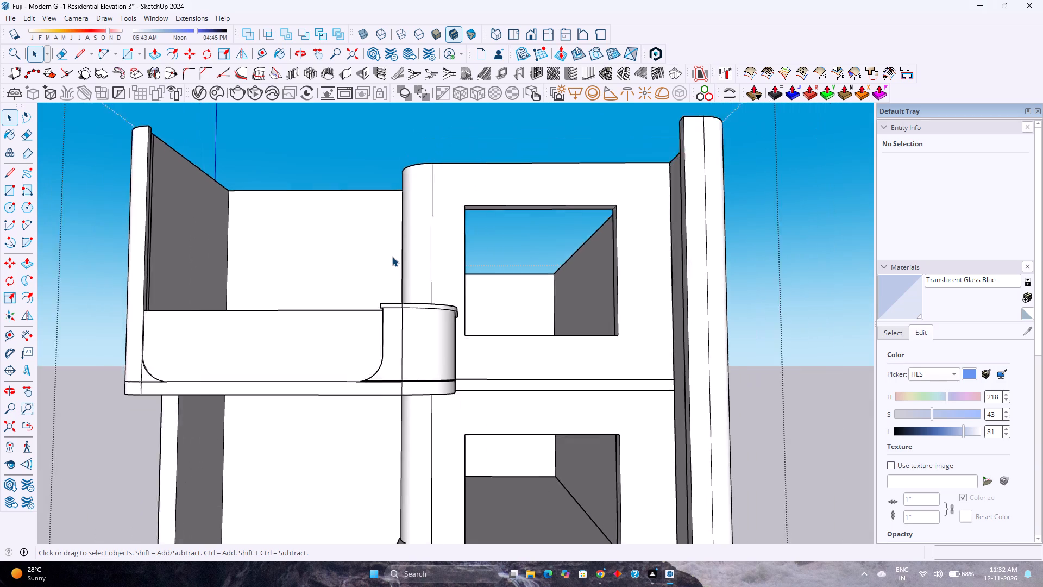
pyautogui.scroll(-2, 392, 257)
pyautogui.scroll(3, 392, 257)
pyautogui.scroll(-3, 392, 257)
pyautogui.scroll(2, 392, 257)
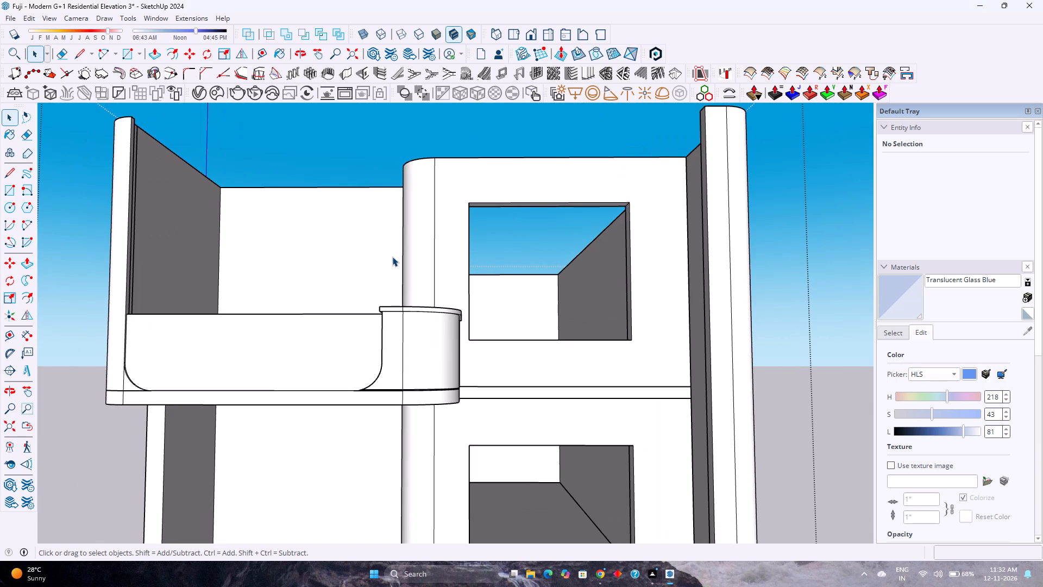
pyautogui.scroll(-3, 392, 257)
pyautogui.scroll(3, 392, 257)
# Review the complete elevation in the standard Front view, comparing the alignment of balconies, openings and side walls across all three storeys.
pyautogui.scroll(-13, 392, 257)
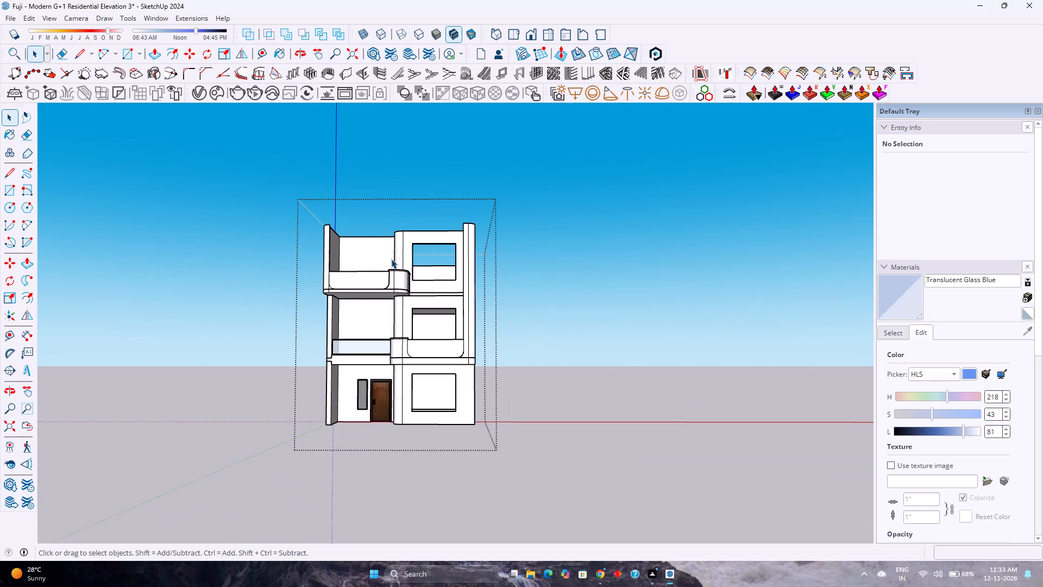
pyautogui.scroll(-4, 391, 259)
pyautogui.scroll(3, 391, 259)
pyautogui.scroll(-3, 391, 259)
pyautogui.scroll(3, 391, 259)
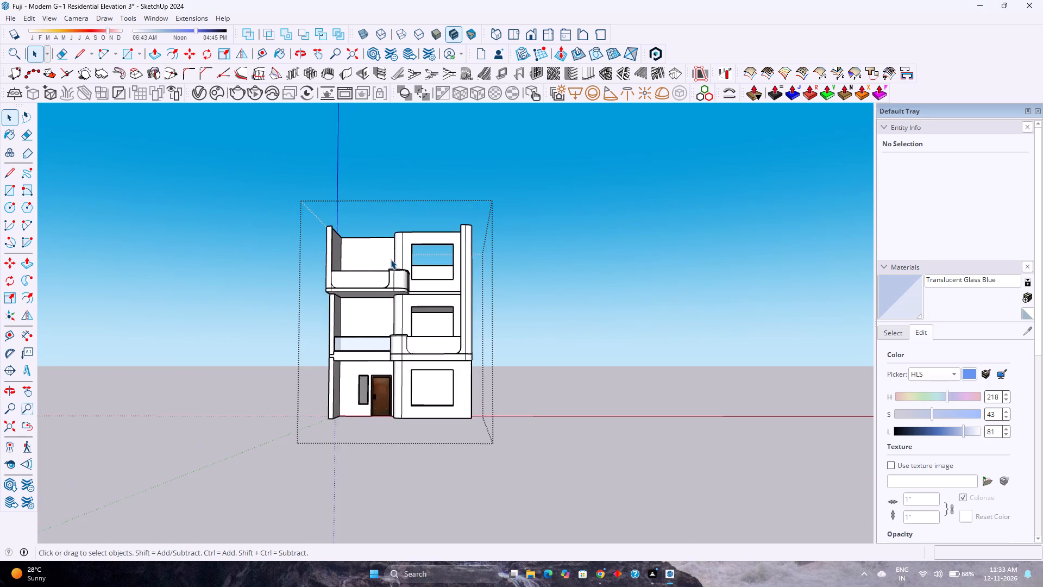
pyautogui.scroll(7, 387, 259)
pyautogui.scroll(-3, 377, 259)
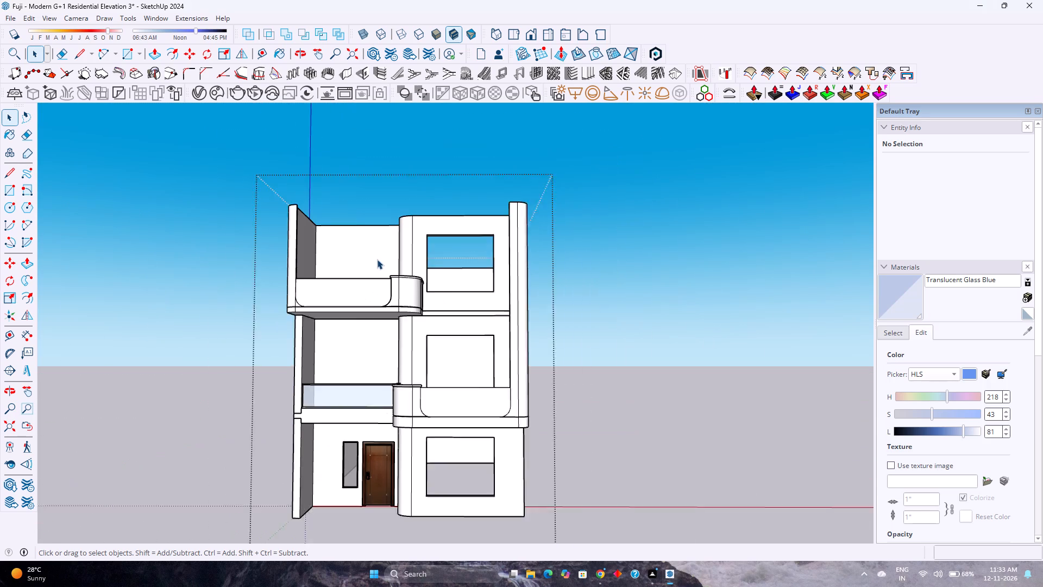
pyautogui.scroll(1, 377, 259)
pyautogui.click(537, 39)
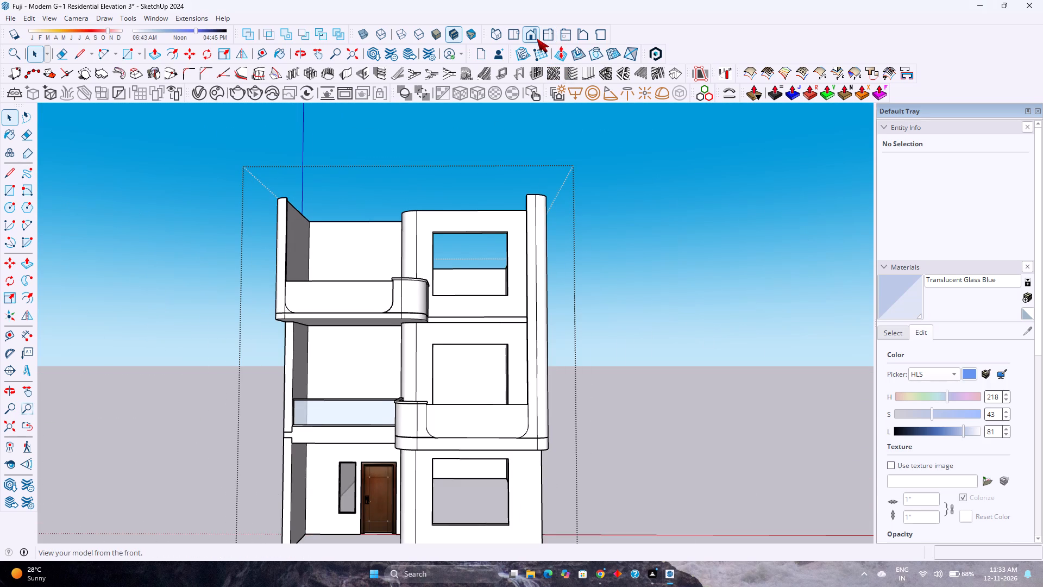
pyautogui.scroll(3, 461, 245)
pyautogui.scroll(-1, 461, 245)
pyautogui.scroll(1, 461, 245)
pyautogui.scroll(-1, 461, 245)
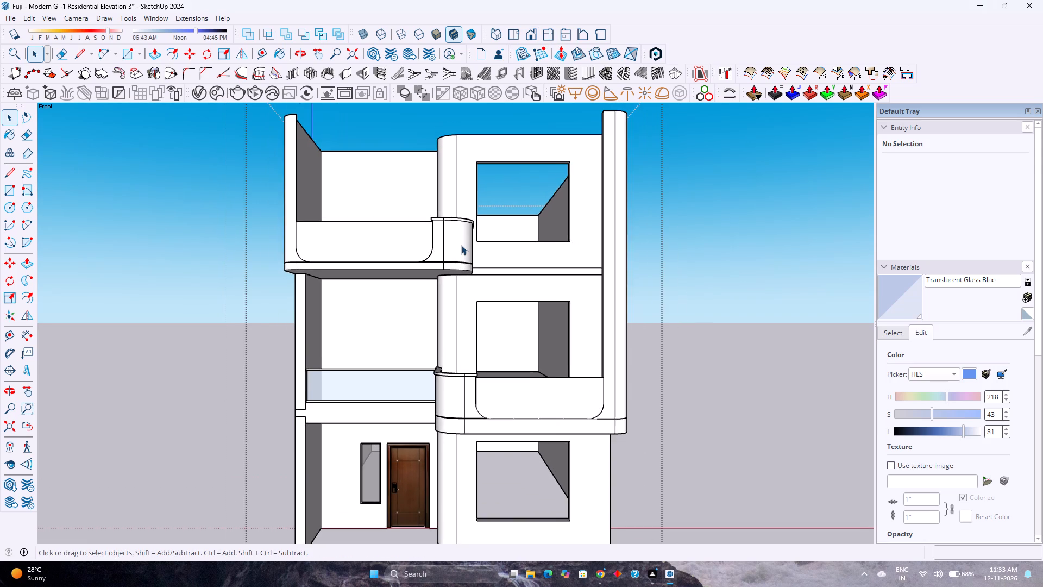
pyautogui.scroll(1, 461, 245)
pyautogui.scroll(-1, 461, 245)
pyautogui.scroll(2, 461, 245)
pyautogui.scroll(-6, 461, 245)
pyautogui.scroll(2, 461, 245)
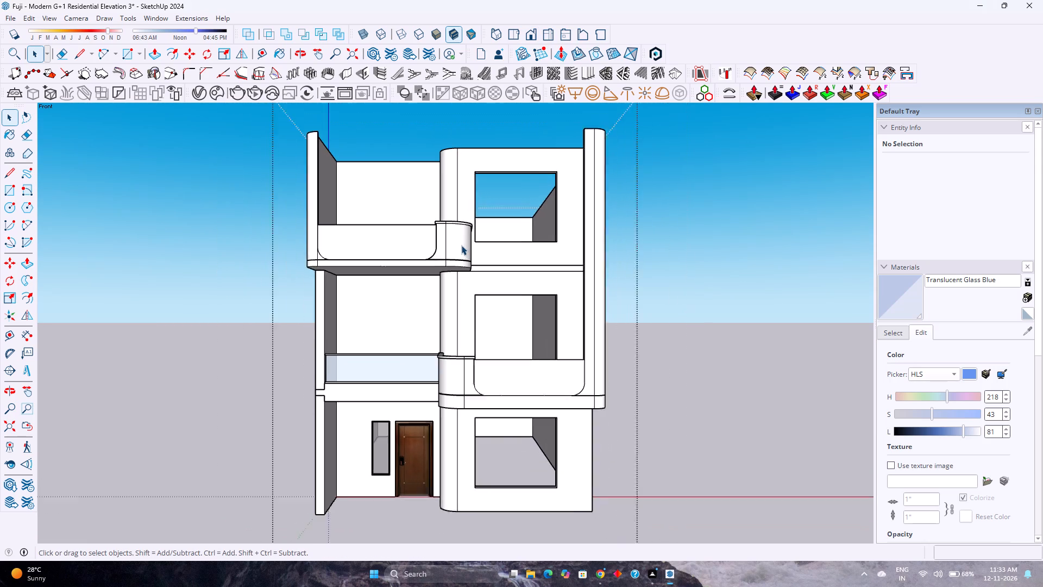
pyautogui.scroll(1, 461, 245)
# Inspect the open top storey from above, including its wall thicknesses, curved corners, balcony floor and the full-height side wall's top.
pyautogui.moveTo(461, 245); pyautogui.dragTo(442, 361, button='middle')
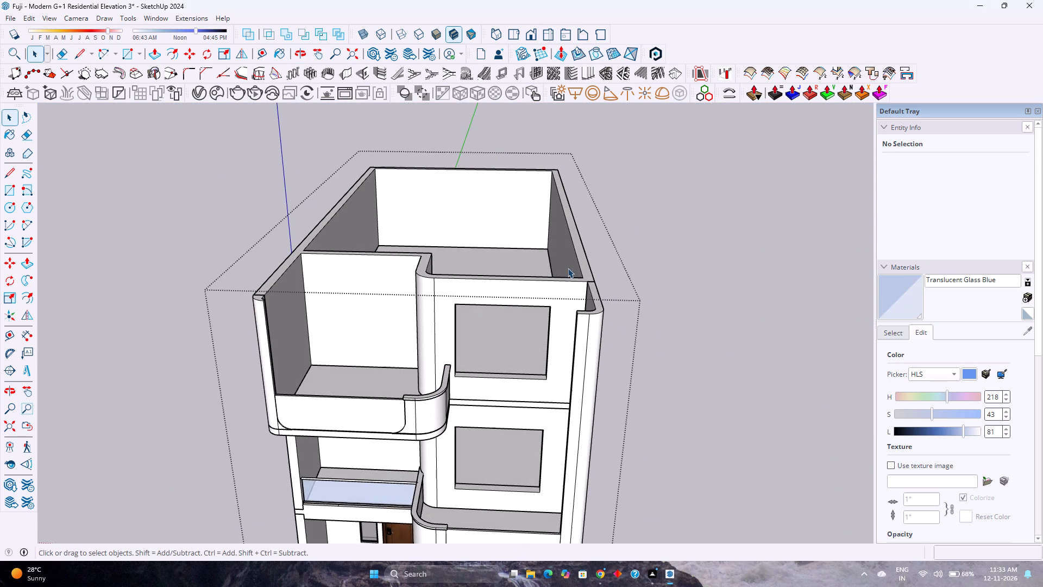
pyautogui.scroll(5, 587, 311)
pyautogui.moveTo(587, 311); pyautogui.dragTo(359, 393, button='middle')
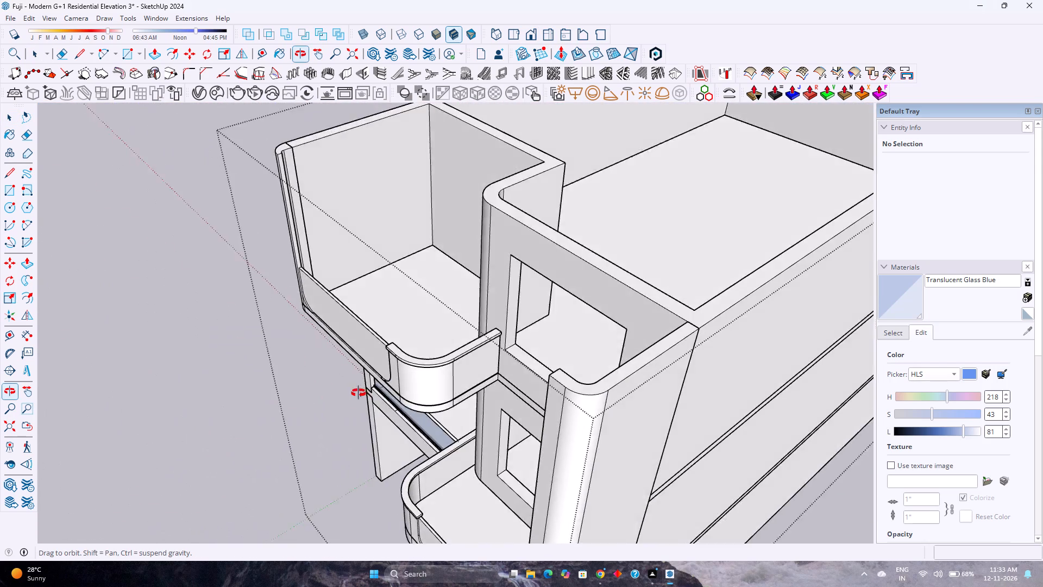
pyautogui.moveTo(359, 393); pyautogui.dragTo(566, 338, button='middle')
pyautogui.scroll(-8, 562, 325)
pyautogui.moveTo(572, 317); pyautogui.dragTo(575, 327, button='middle')
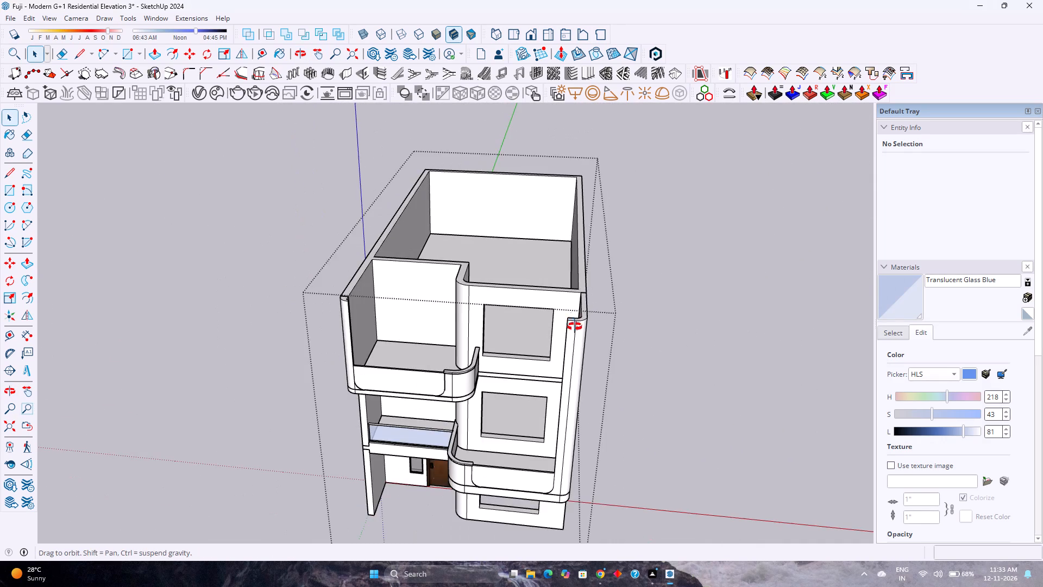
pyautogui.moveTo(575, 327); pyautogui.dragTo(614, 457, button='middle')
pyautogui.scroll(2, 601, 421)
pyautogui.scroll(4, 500, 435)
pyautogui.moveTo(495, 453); pyautogui.dragTo(489, 451, button='middle')
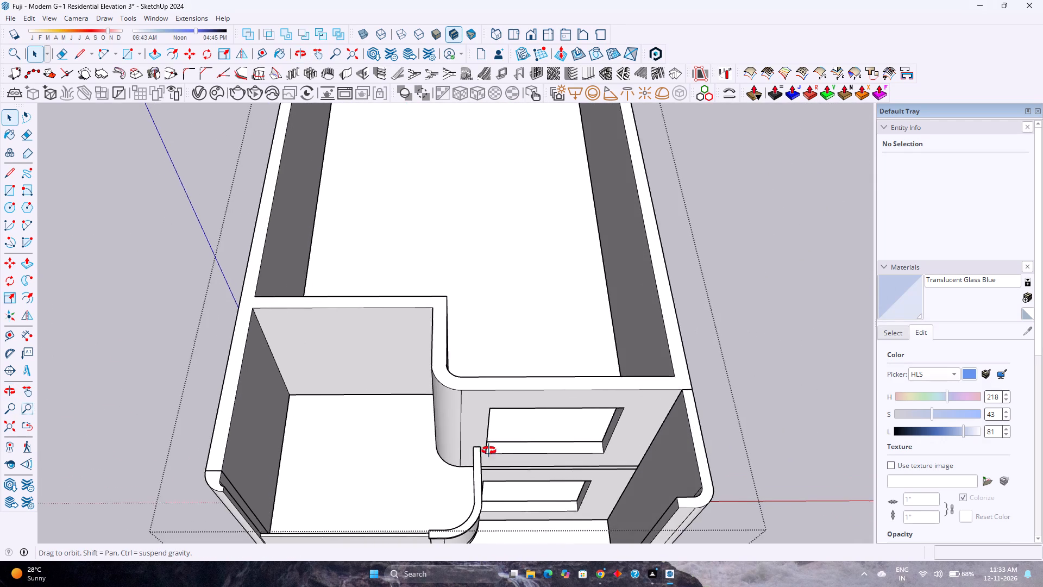
pyautogui.moveTo(489, 451); pyautogui.dragTo(451, 300, button='middle')
pyautogui.scroll(1, 447, 302)
pyautogui.middleClick(451, 300)
pyautogui.scroll(-3, 453, 300)
pyautogui.scroll(3, 452, 300)
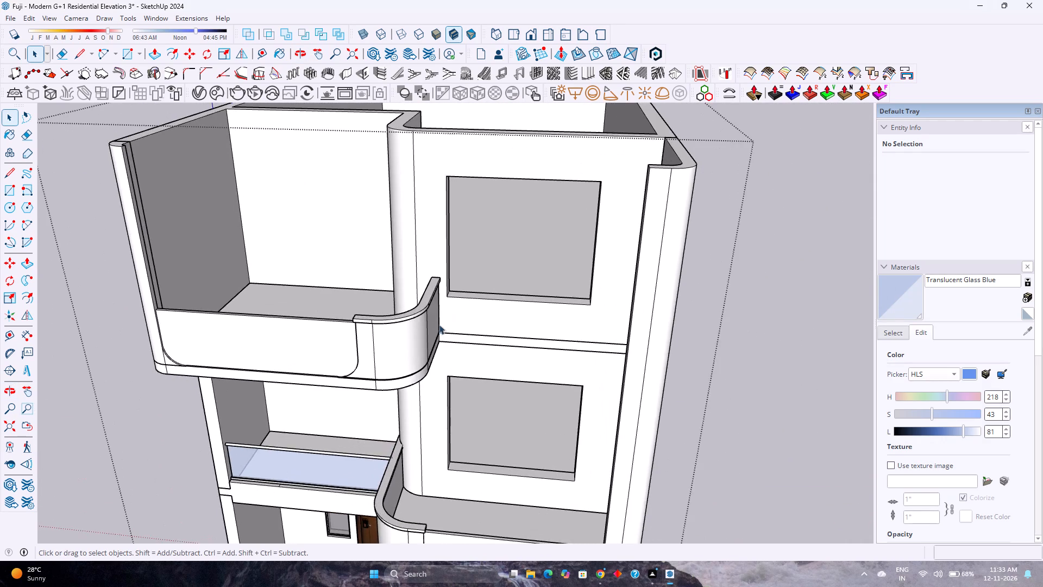
# Examine the floor band between the upper two window openings and where it meets the curved top balcony.
pyautogui.moveTo(439, 324); pyautogui.dragTo(449, 257, button='middle')
pyautogui.middleClick(449, 257)
pyautogui.scroll(-3, 449, 257)
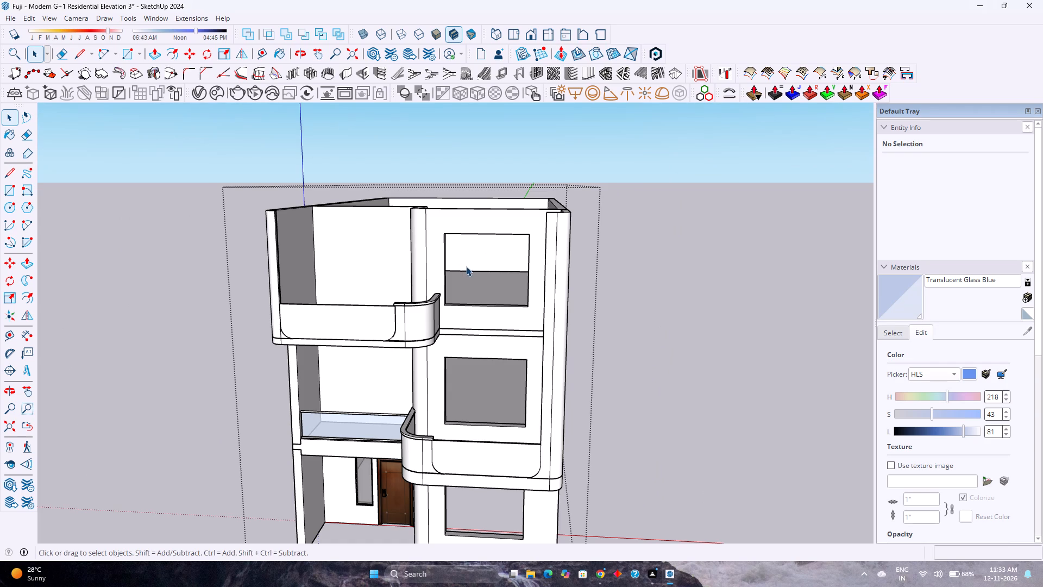
pyautogui.scroll(5, 481, 348)
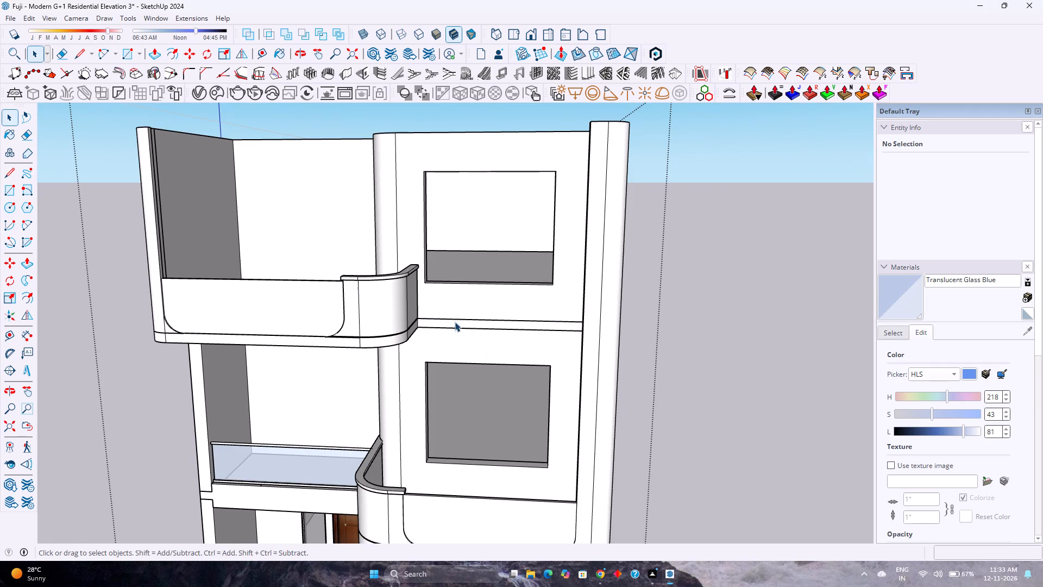
pyautogui.scroll(2, 455, 322)
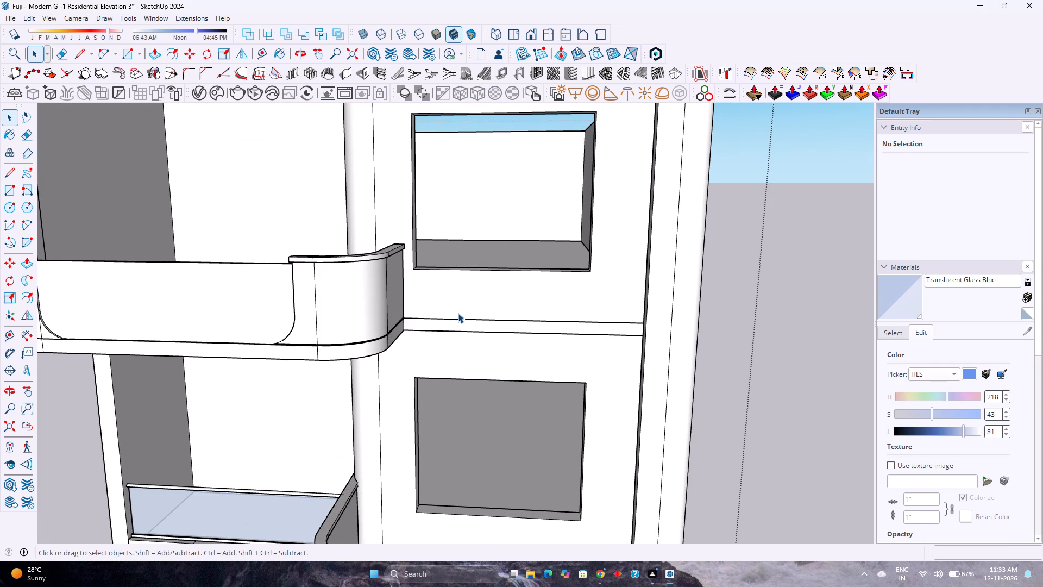
pyautogui.scroll(-3, 464, 279)
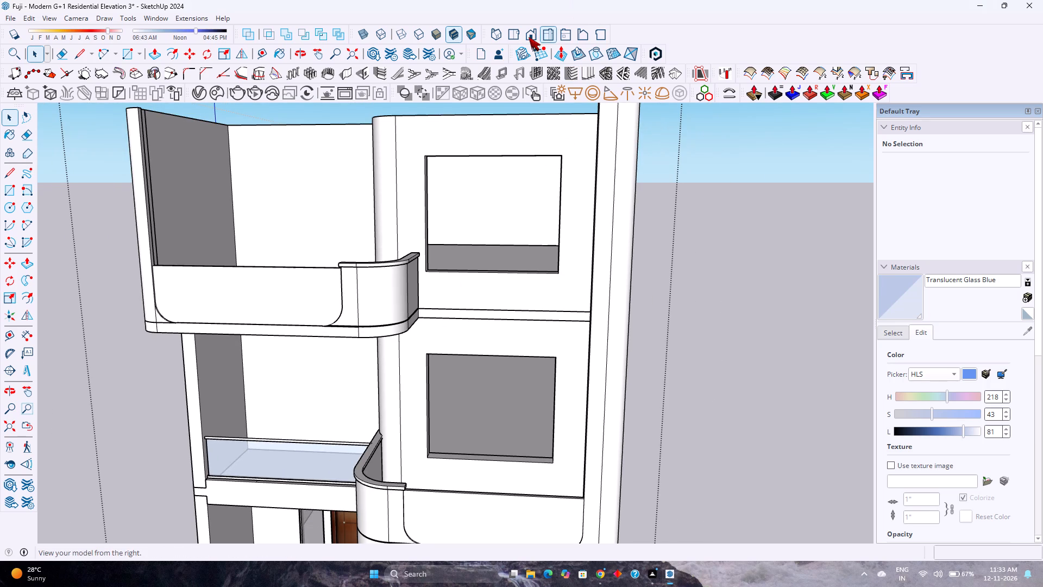
# Return to the standard Front view and review the whole three-storey elevation.
pyautogui.click(529, 37)
pyautogui.scroll(-5, 475, 322)
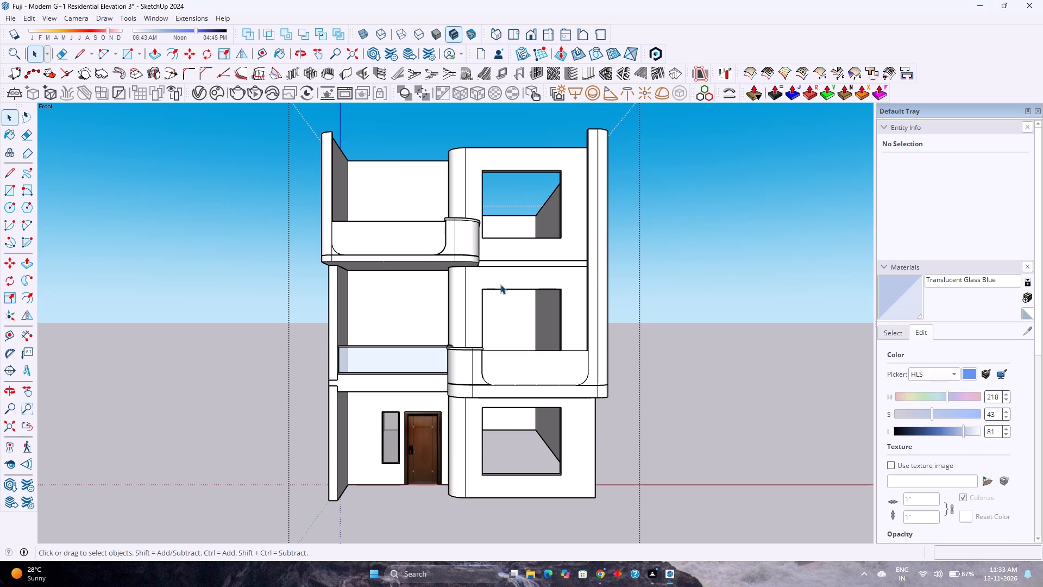
pyautogui.scroll(-3, 481, 275)
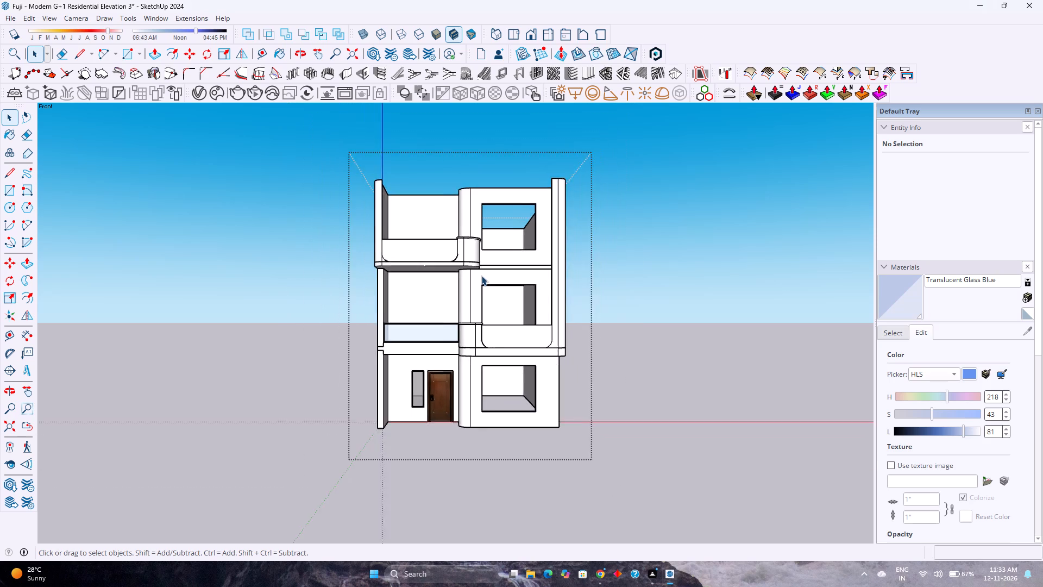
# Open the top-storey wall group and draw a 21' 11" line along the rear wall's inner top edge to close a roof face.
pyautogui.scroll(-2, 481, 276)
pyautogui.moveTo(481, 276); pyautogui.dragTo(378, 271, button='middle')
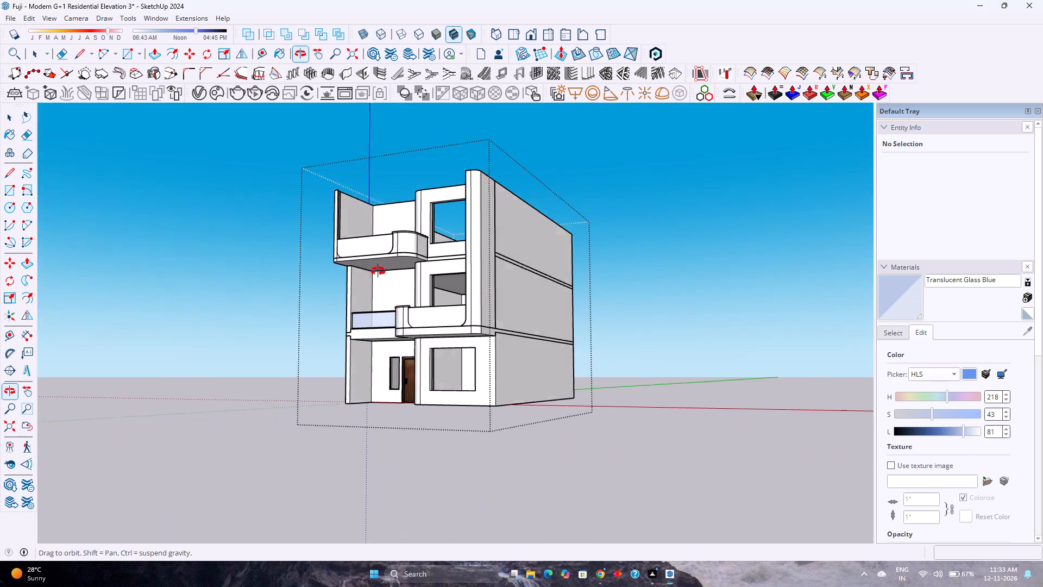
pyautogui.moveTo(378, 271); pyautogui.dragTo(405, 465, button='middle')
pyautogui.scroll(3, 411, 285)
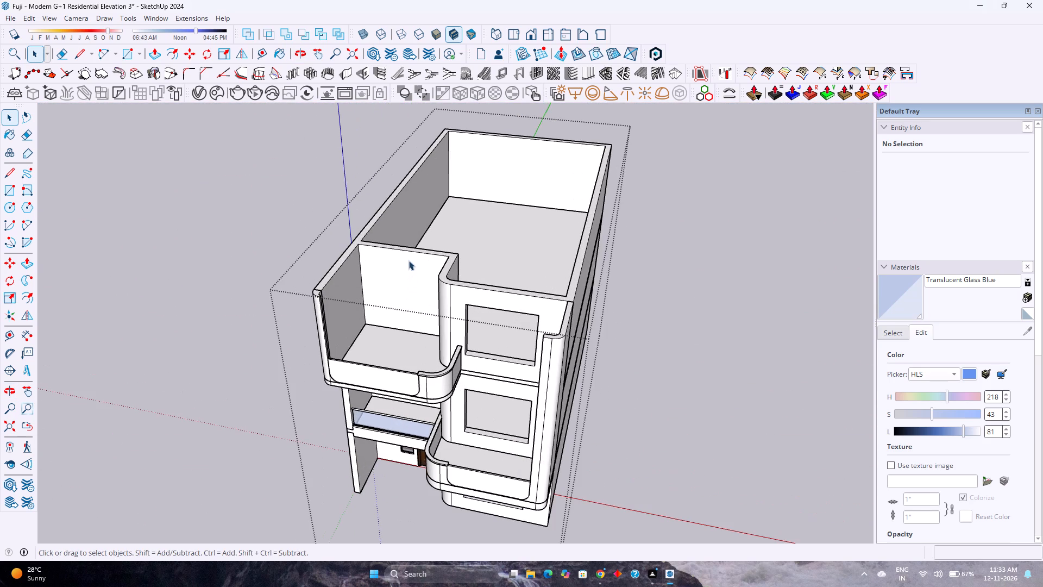
pyautogui.doubleClick(411, 246)
pyautogui.scroll(5, 410, 247)
pyautogui.moveTo(406, 251); pyautogui.dragTo(387, 382, button='middle')
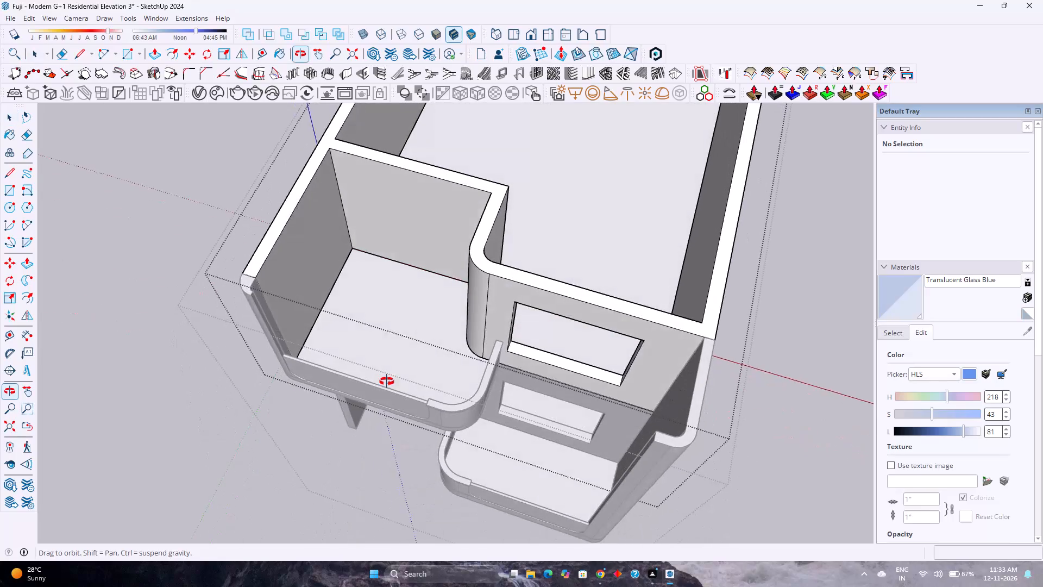
pyautogui.moveTo(387, 382); pyautogui.dragTo(386, 382, button='middle')
pyautogui.scroll(-15, 382, 334)
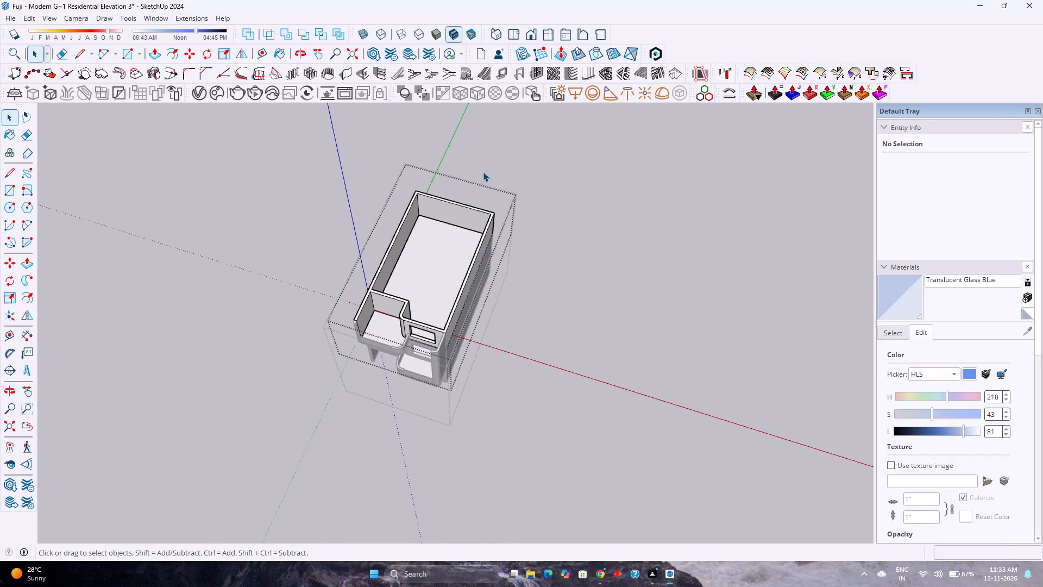
pyautogui.scroll(10, 474, 154)
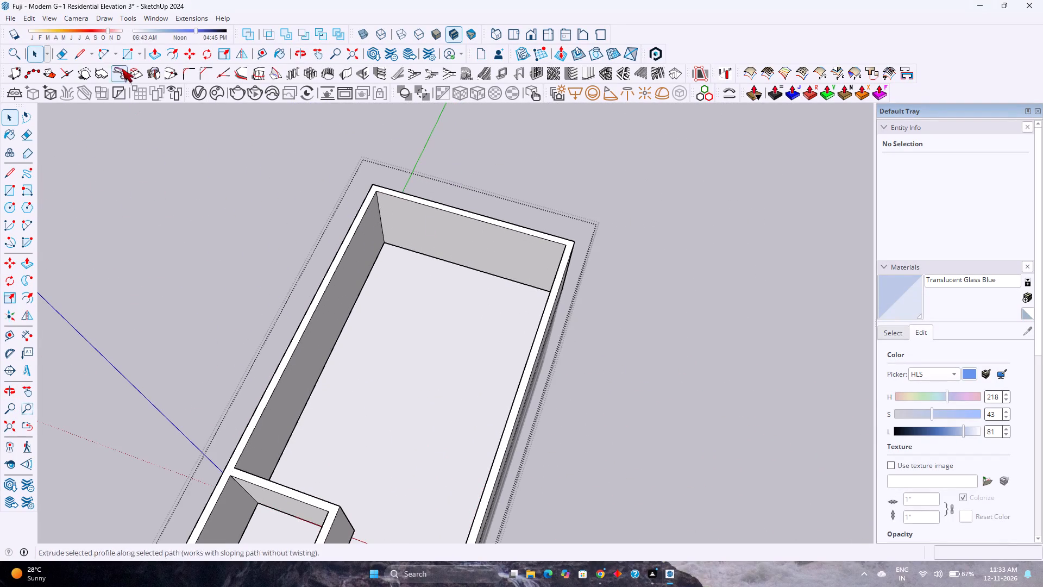
pyautogui.click(79, 52)
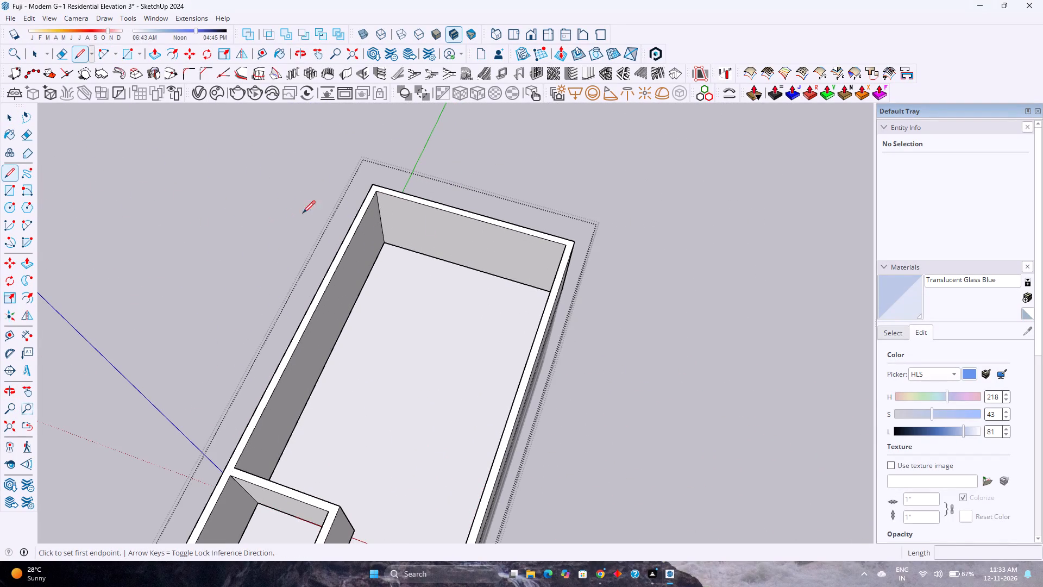
pyautogui.click(374, 196)
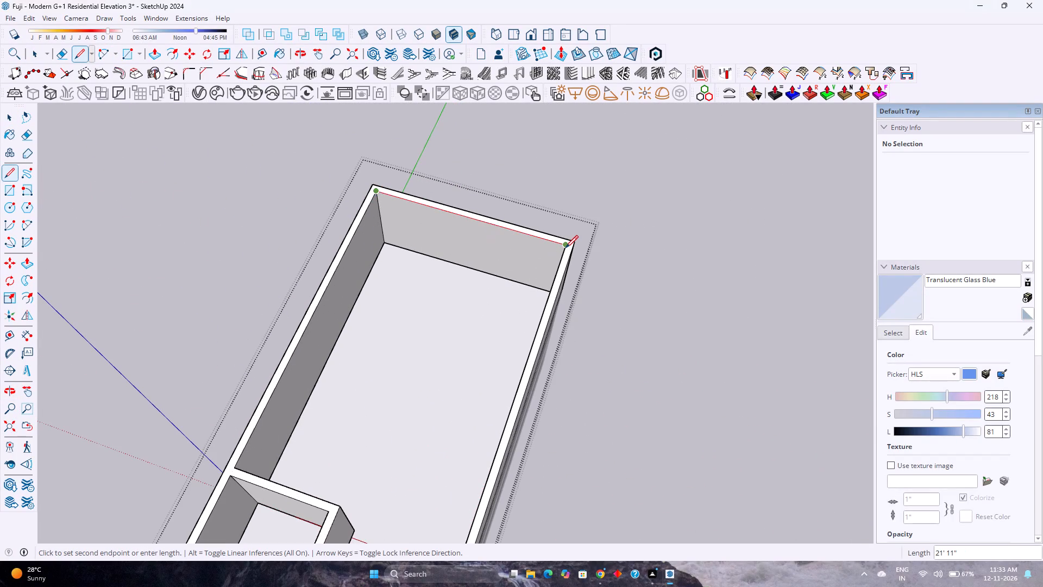
pyautogui.click(568, 246)
# Select the new roof face with its bounding edges and make it a group.
pyautogui.press('v')
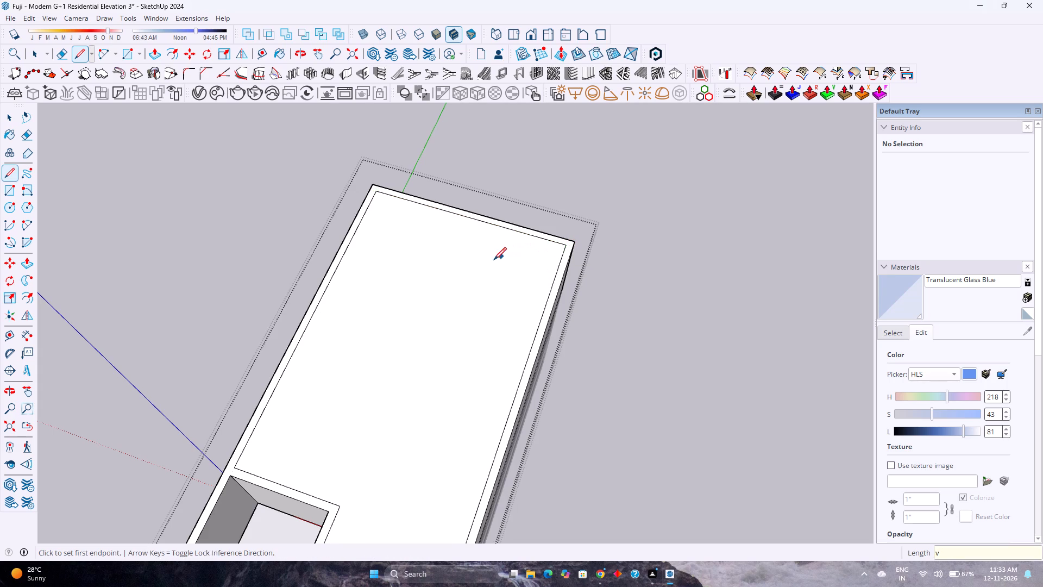
pyautogui.press('space')
pyautogui.click(485, 259)
pyautogui.doubleClick(470, 264)
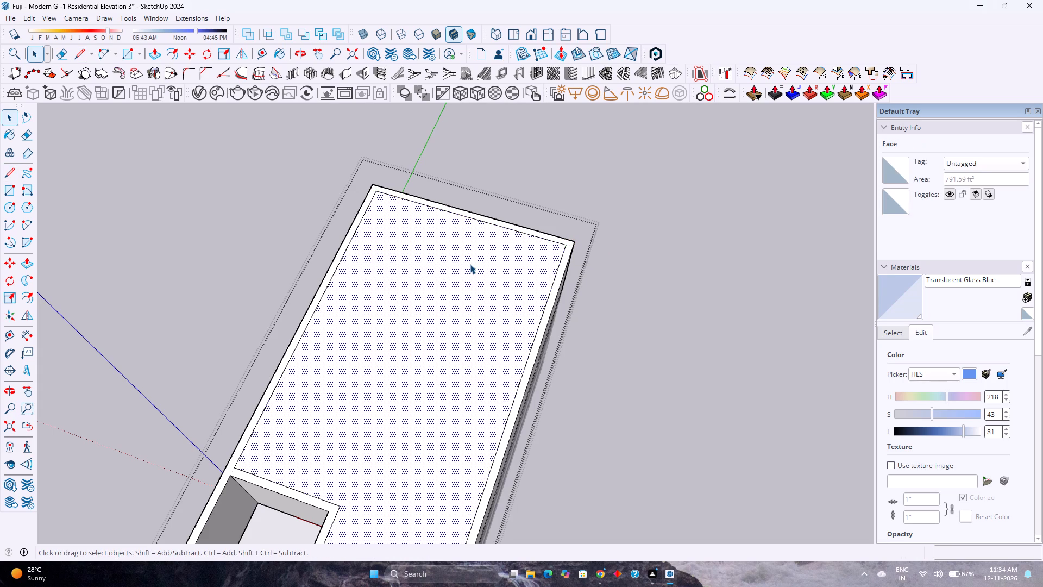
pyautogui.rightClick(467, 270)
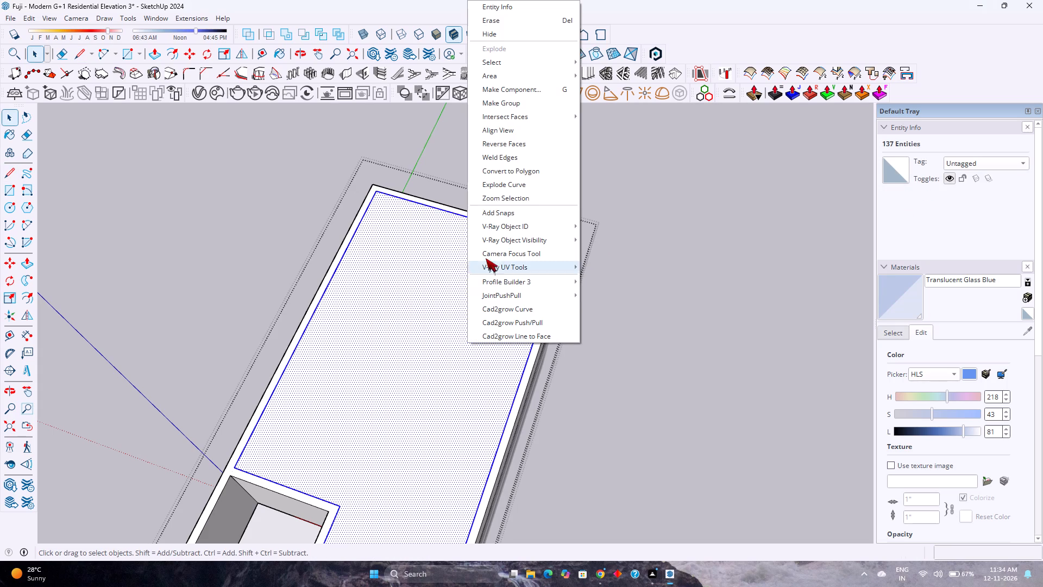
pyautogui.click(511, 105)
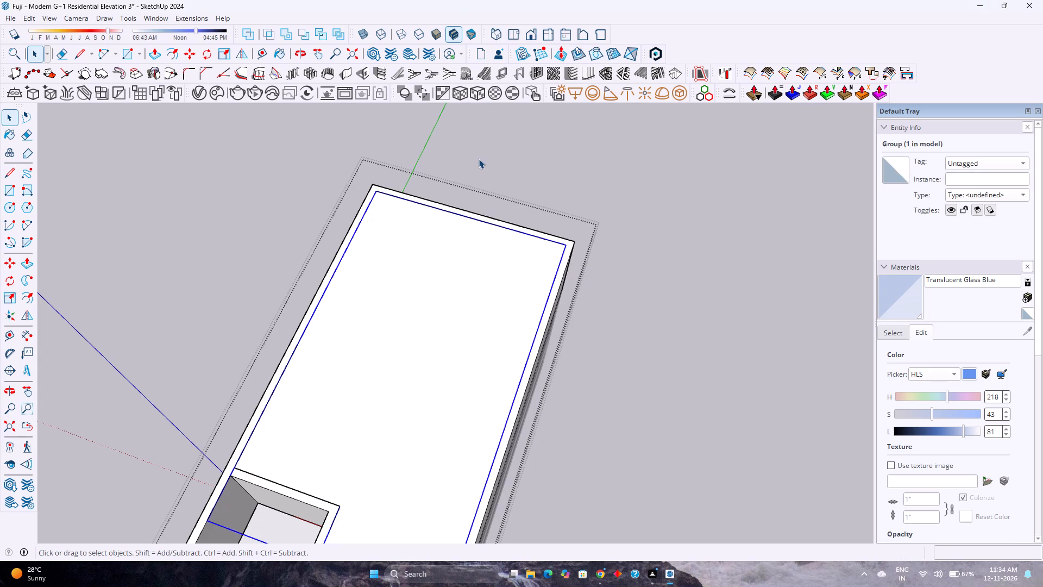
# Cut the roof group out of the wall group, paste it outside, and move it so its rear corner meets the walls' inner rear corner.
pyautogui.hotkey('ctrl', 'x')
pyautogui.click(639, 283)
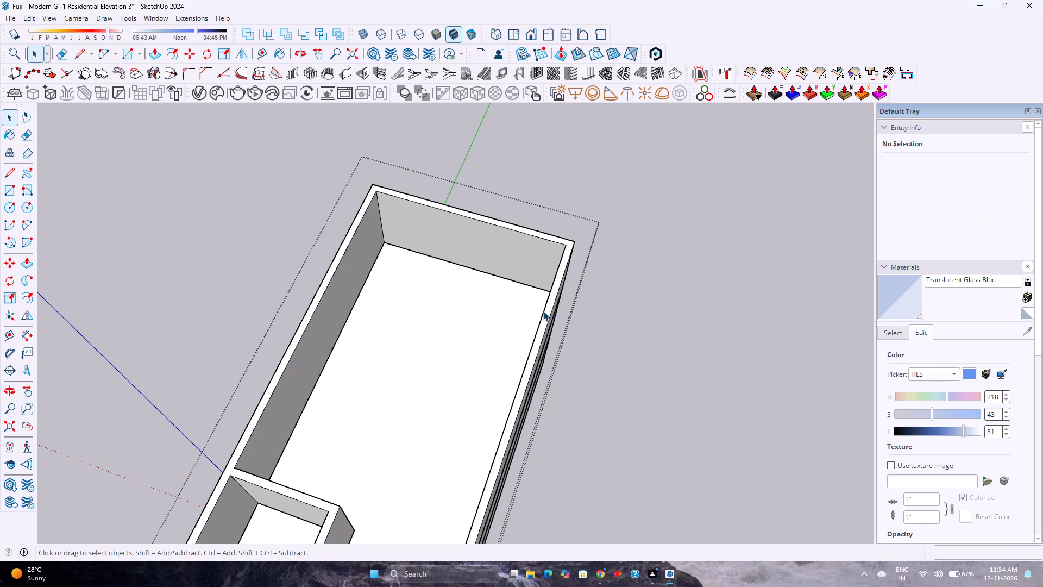
pyautogui.click(548, 309)
pyautogui.click(548, 309)
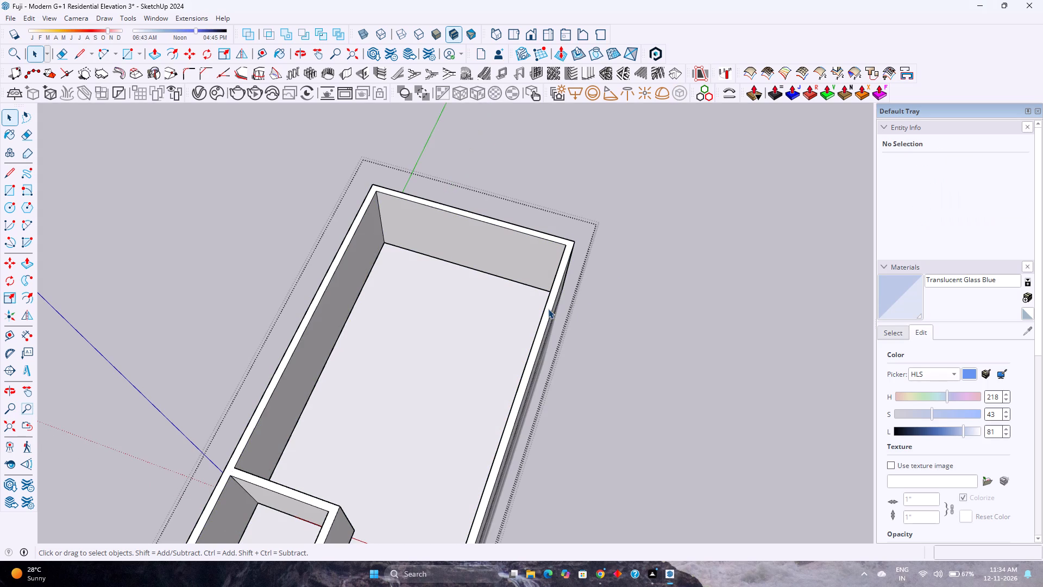
pyautogui.click(657, 305)
pyautogui.hotkey('ctrl', 'v')
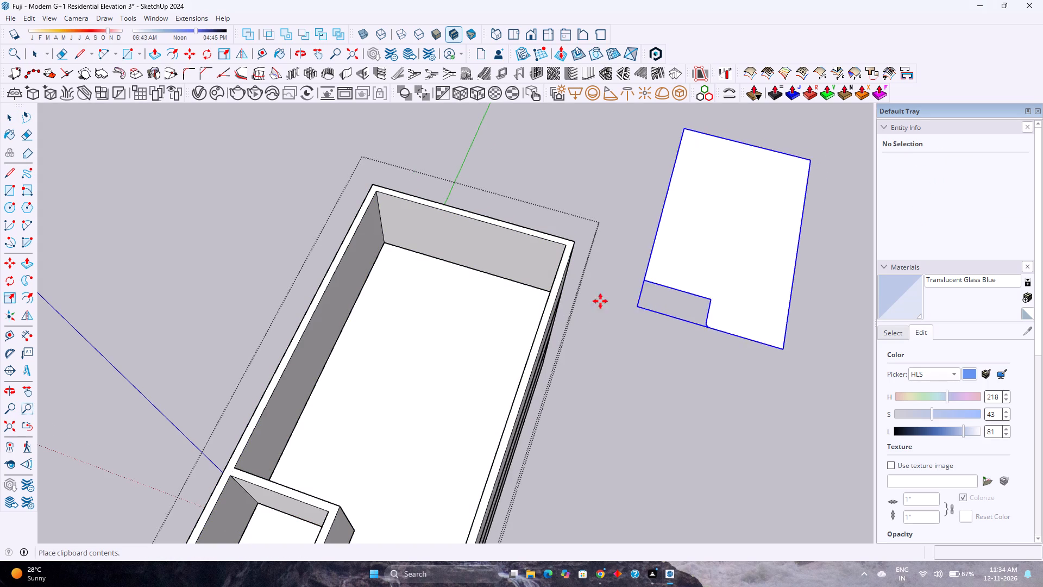
pyautogui.scroll(-4, 552, 293)
pyautogui.click(653, 411)
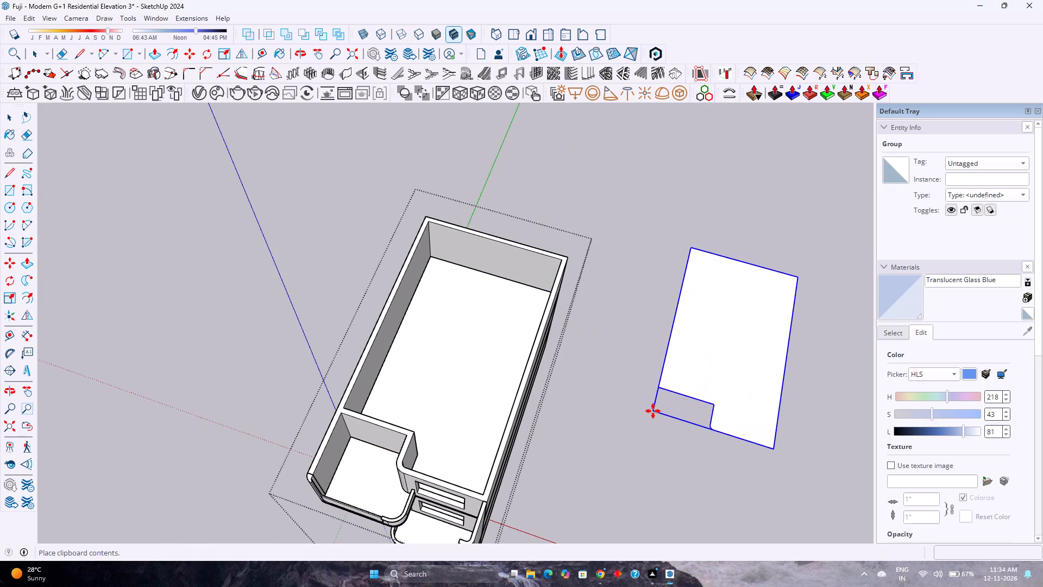
pyautogui.click(692, 248)
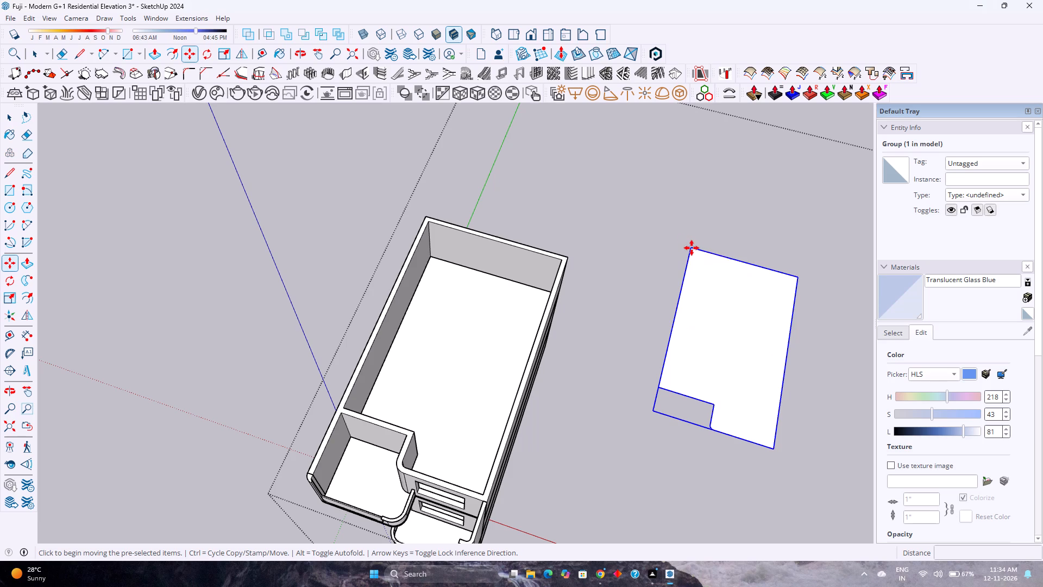
pyautogui.click(430, 226)
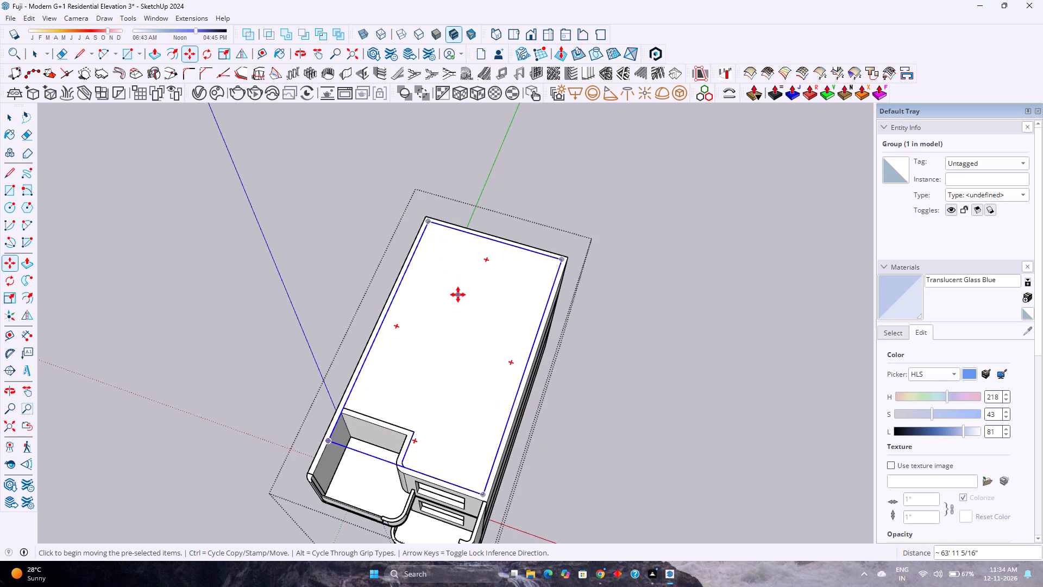
pyautogui.press('space')
# Open the repositioned roof group for editing.
pyautogui.doubleClick(458, 295)
pyautogui.rightClick(458, 295)
pyautogui.click(615, 319)
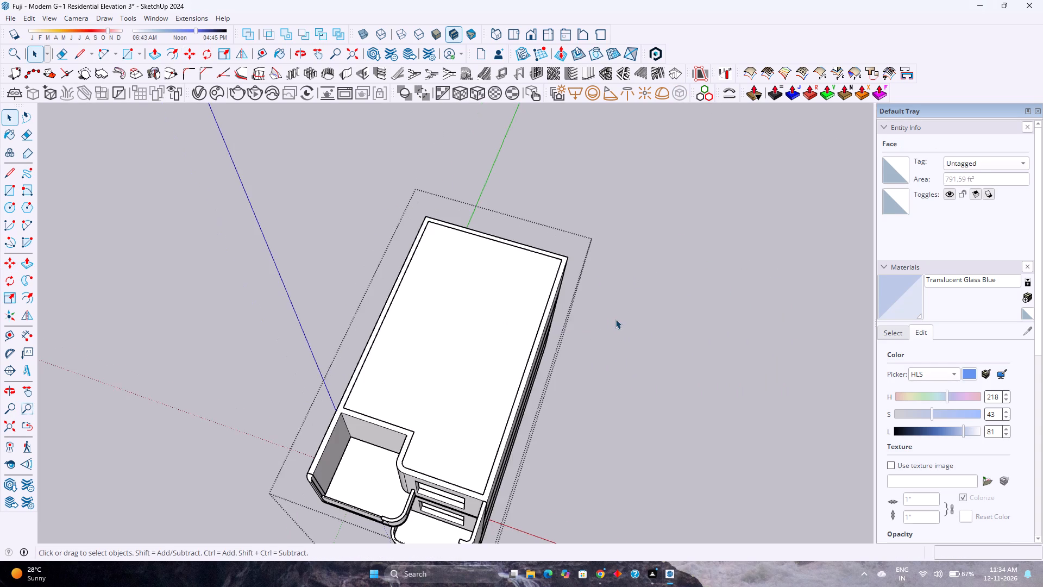
pyautogui.doubleClick(511, 302)
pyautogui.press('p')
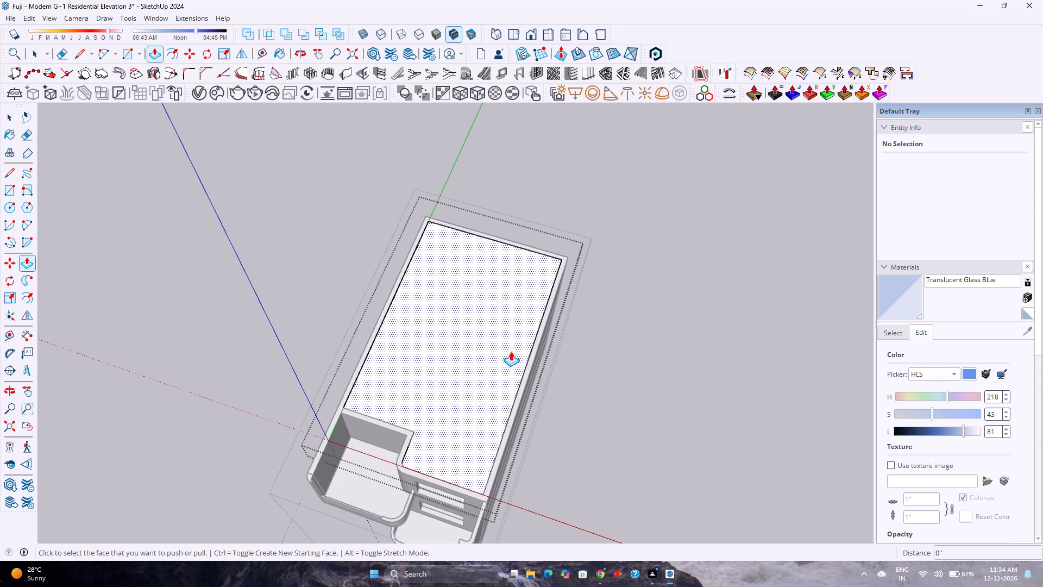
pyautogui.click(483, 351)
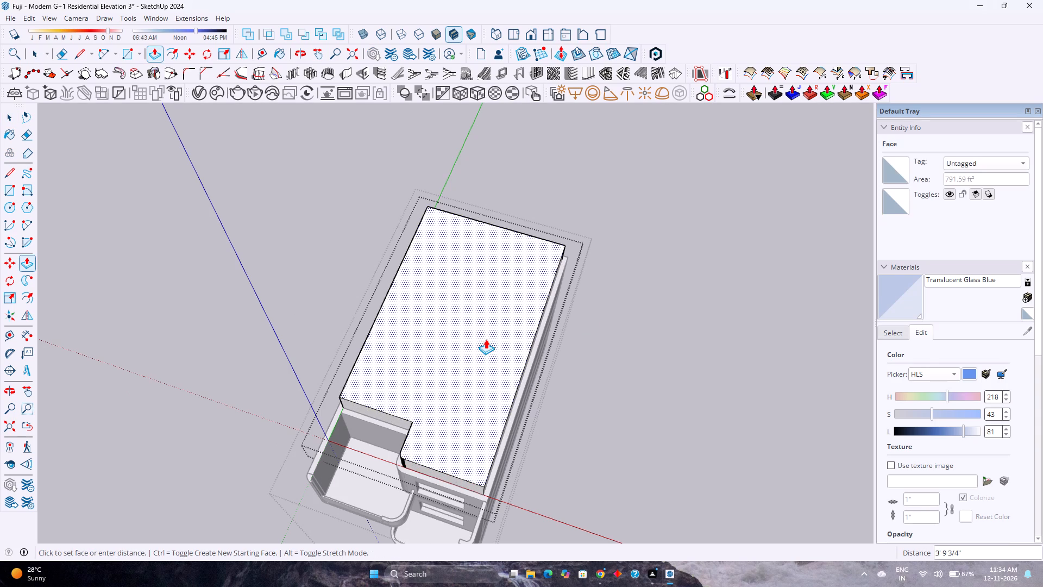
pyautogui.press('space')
# Select the segmented edges of the roof face's rounded corner and weld them into a single curve.
pyautogui.moveTo(375, 449); pyautogui.dragTo(412, 480)
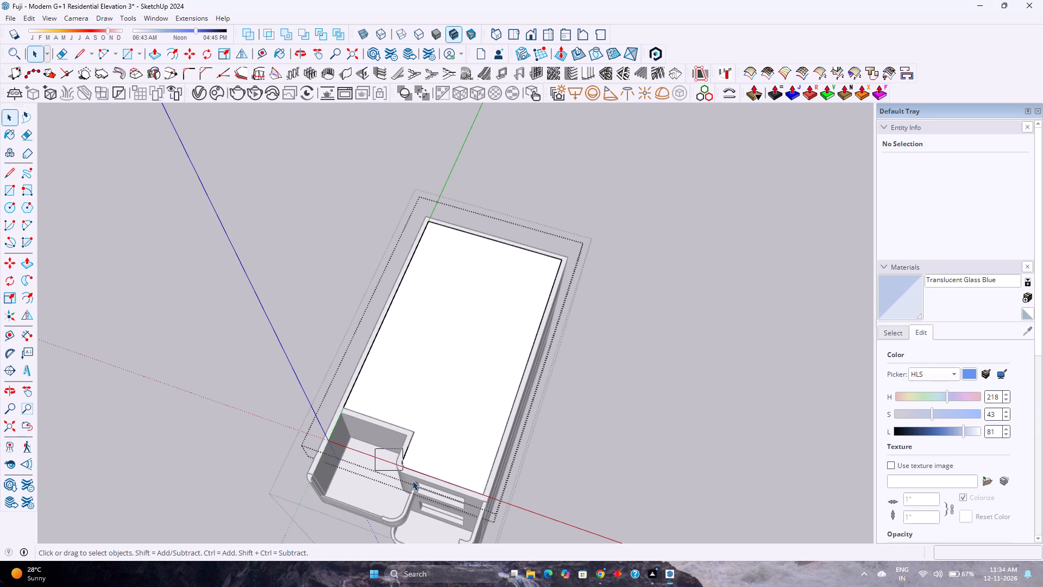
pyautogui.moveTo(412, 480); pyautogui.dragTo(423, 492)
pyautogui.scroll(7, 396, 459)
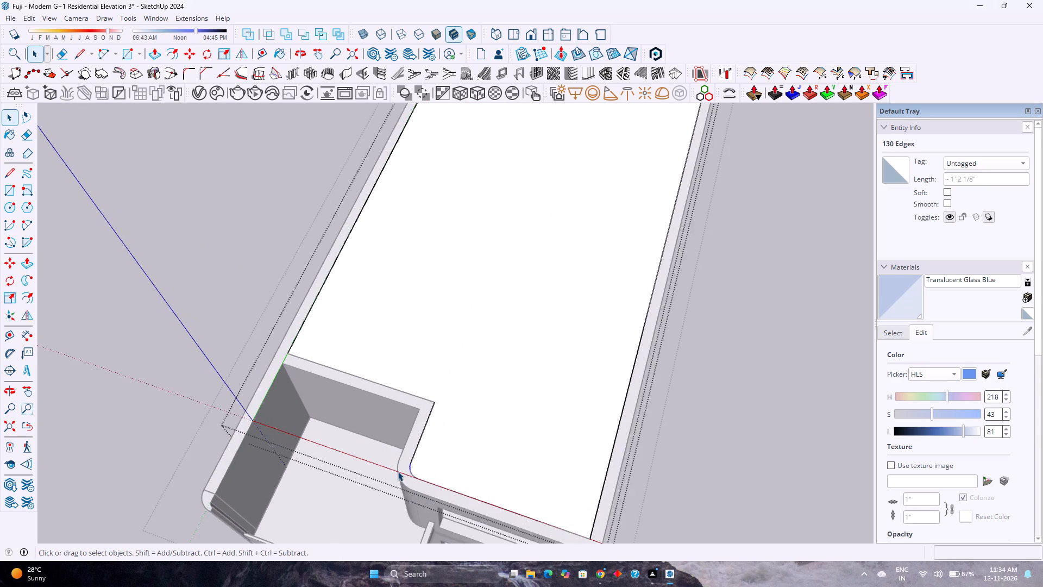
pyautogui.scroll(5, 398, 471)
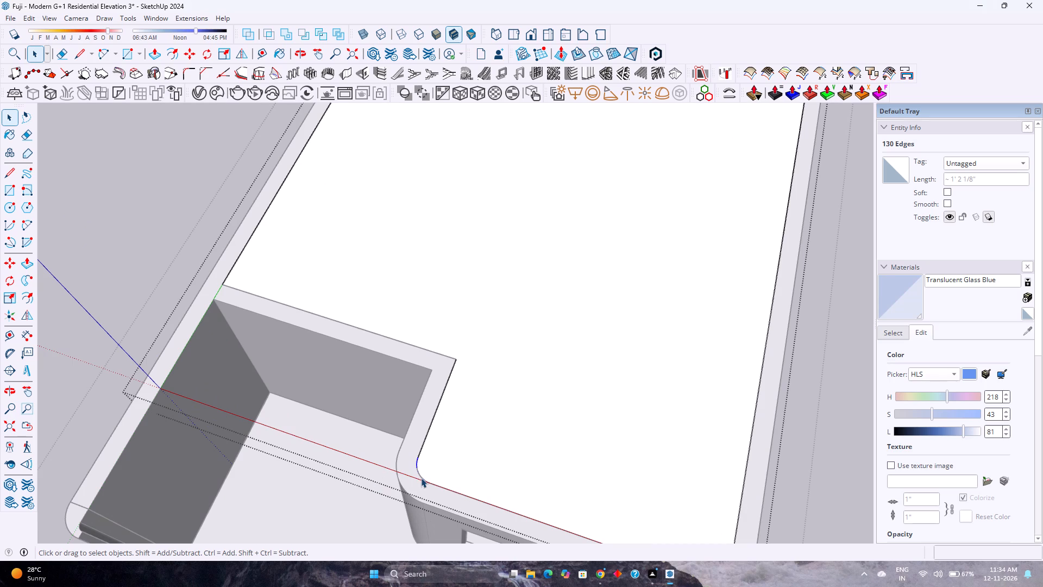
pyautogui.rightClick(417, 463)
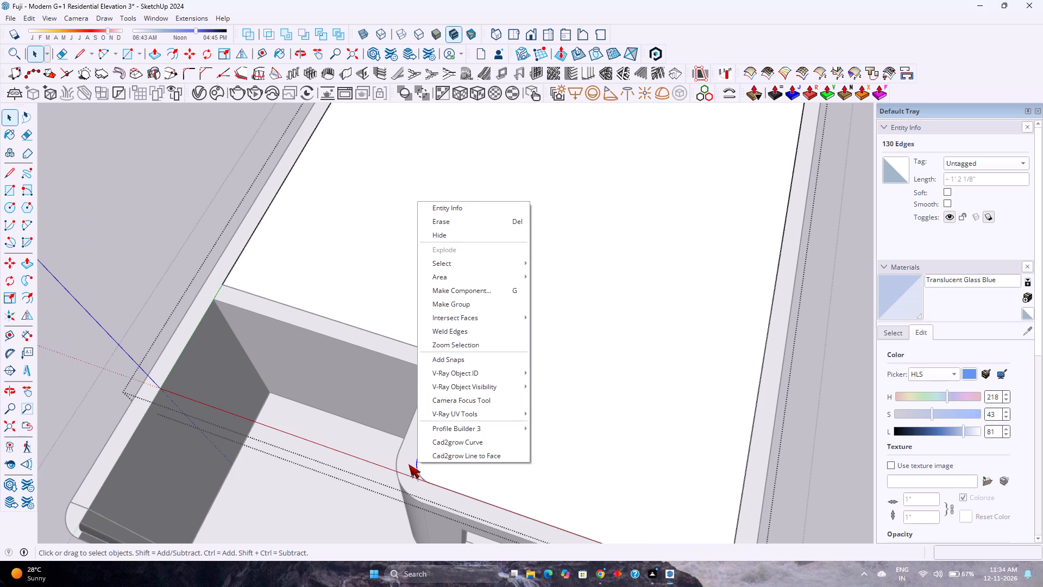
pyautogui.click(464, 328)
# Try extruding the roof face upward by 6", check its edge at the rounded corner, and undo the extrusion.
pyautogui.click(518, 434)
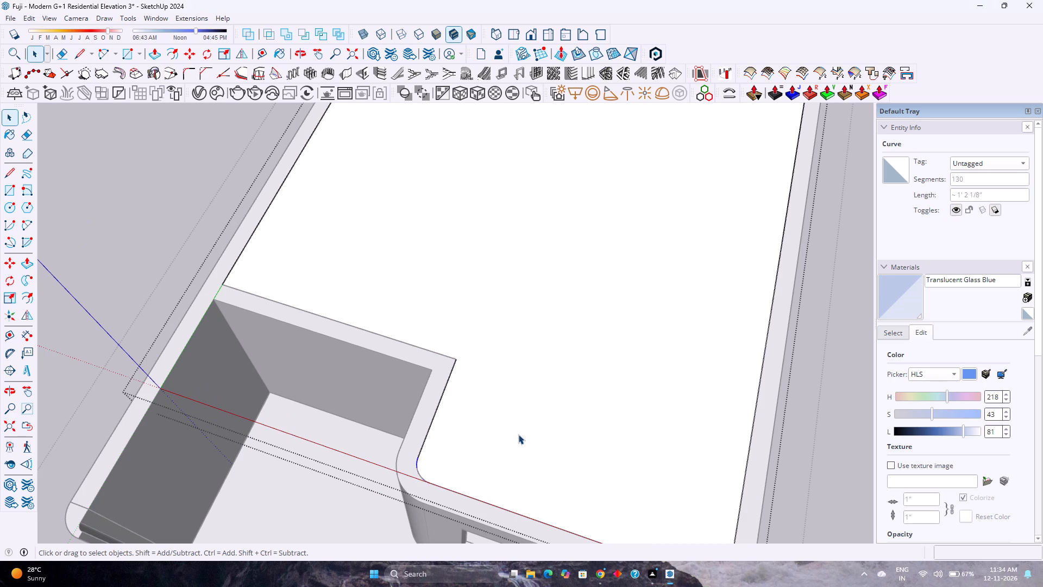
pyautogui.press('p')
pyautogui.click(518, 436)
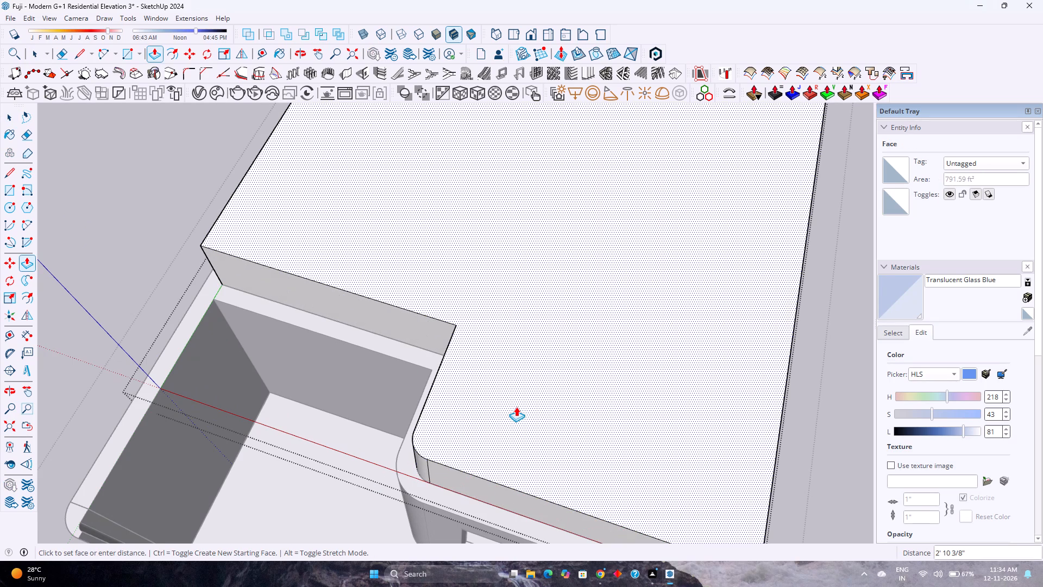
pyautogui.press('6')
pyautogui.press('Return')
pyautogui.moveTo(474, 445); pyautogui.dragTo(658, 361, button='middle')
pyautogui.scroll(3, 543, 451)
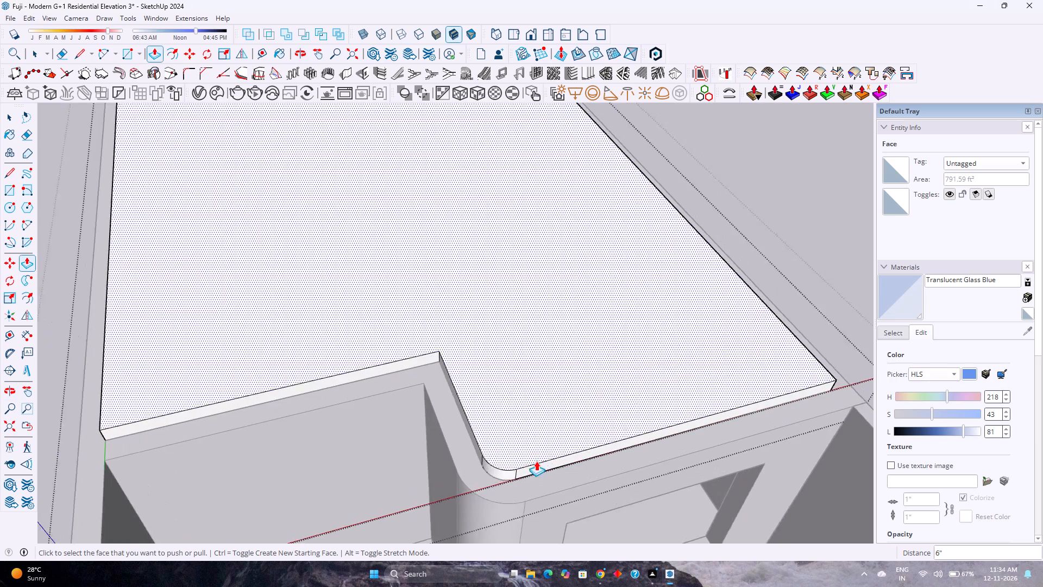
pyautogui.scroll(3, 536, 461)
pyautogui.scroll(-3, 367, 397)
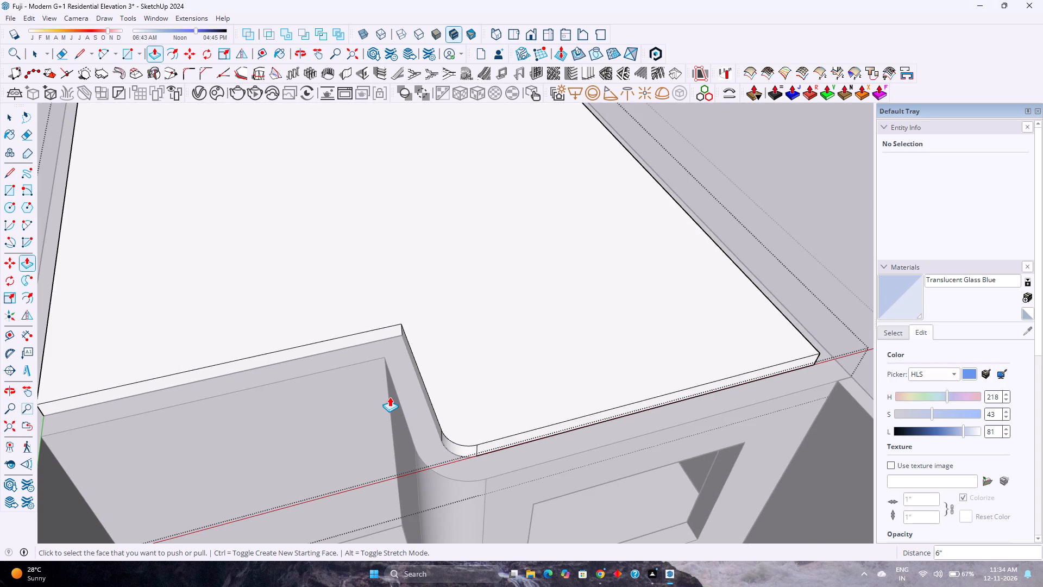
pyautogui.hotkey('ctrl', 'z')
# Offset the roof face's outline outward by 9" to the outer edge of the walls.
pyautogui.press('space')
pyautogui.click(448, 345)
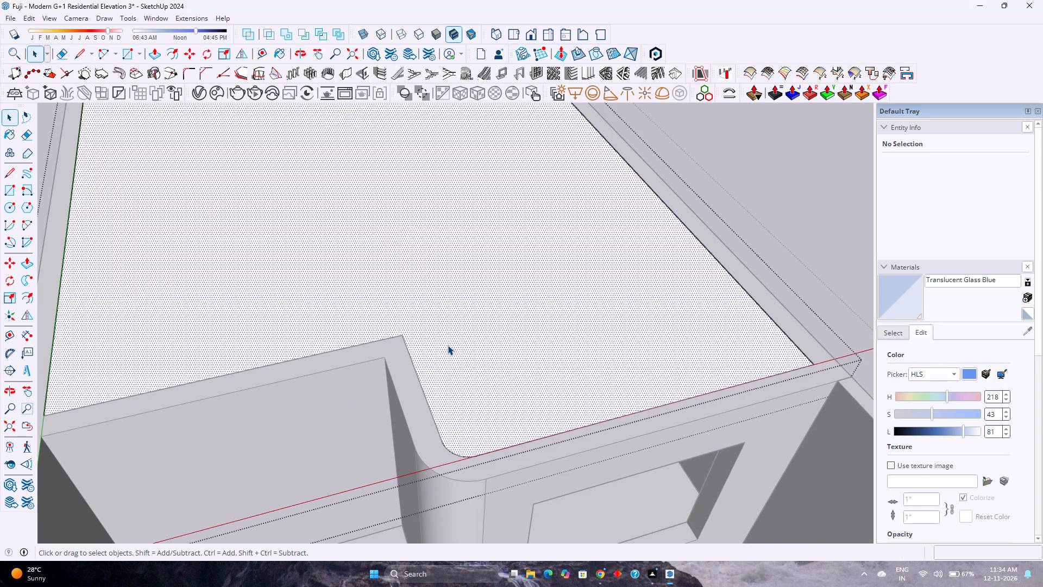
pyautogui.click(173, 51)
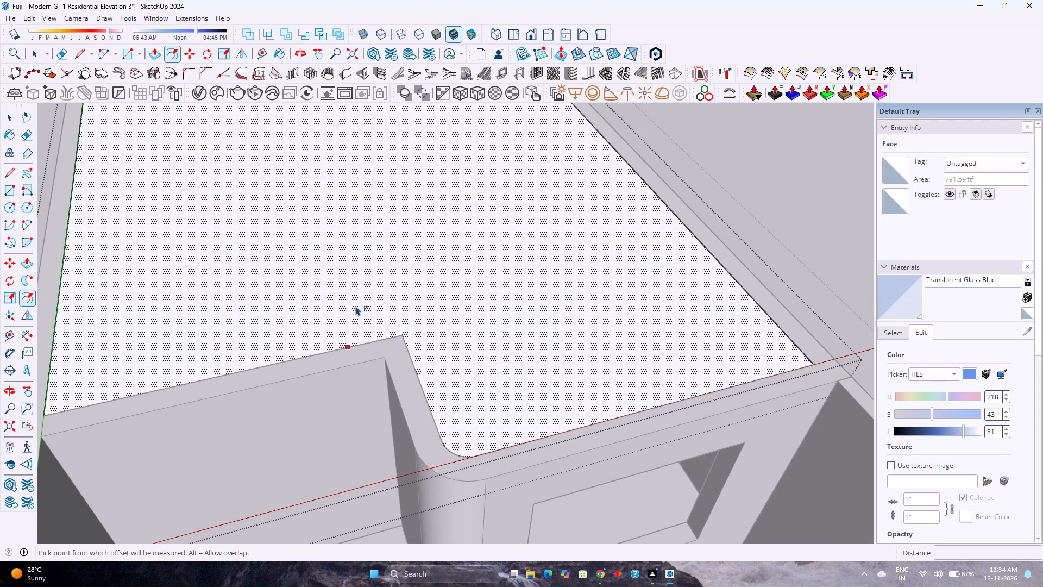
pyautogui.click(404, 382)
pyautogui.click(394, 390)
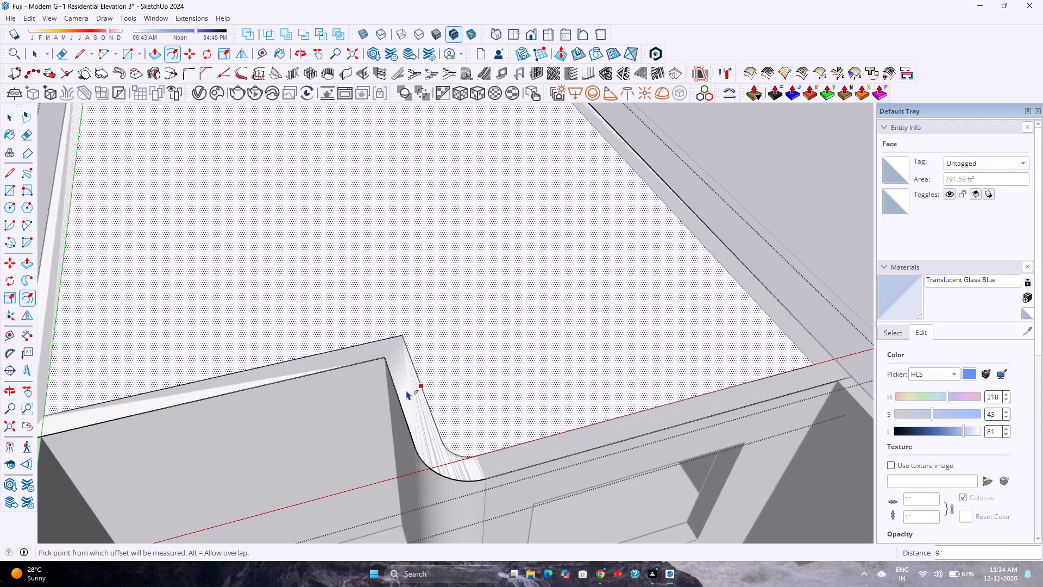
pyautogui.press('space')
# Delete the roof face's leftover inner outline, including the edge and curve at the rounded corner.
pyautogui.click(428, 399)
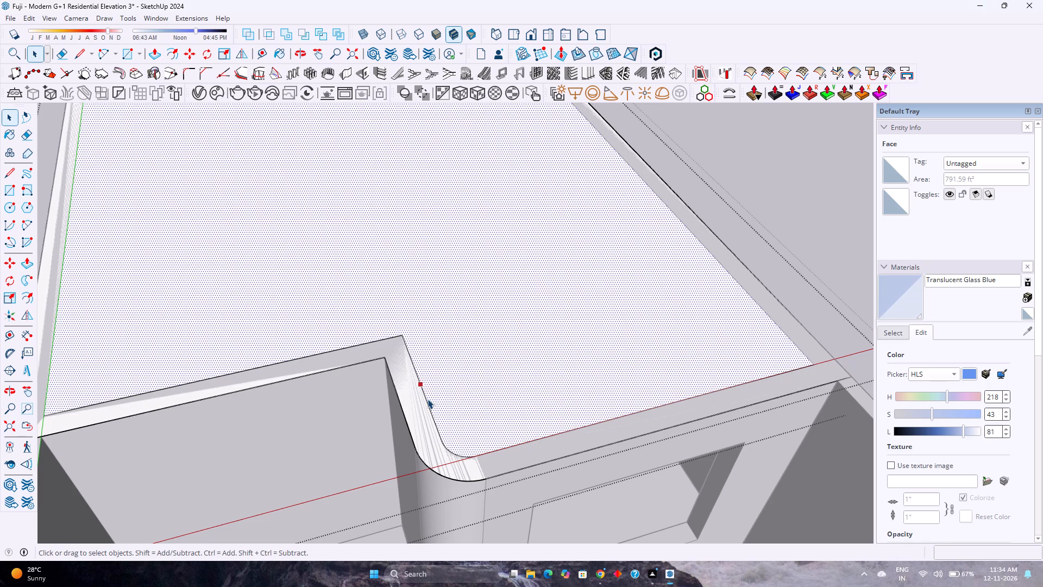
pyautogui.click(432, 410)
pyautogui.click(430, 414)
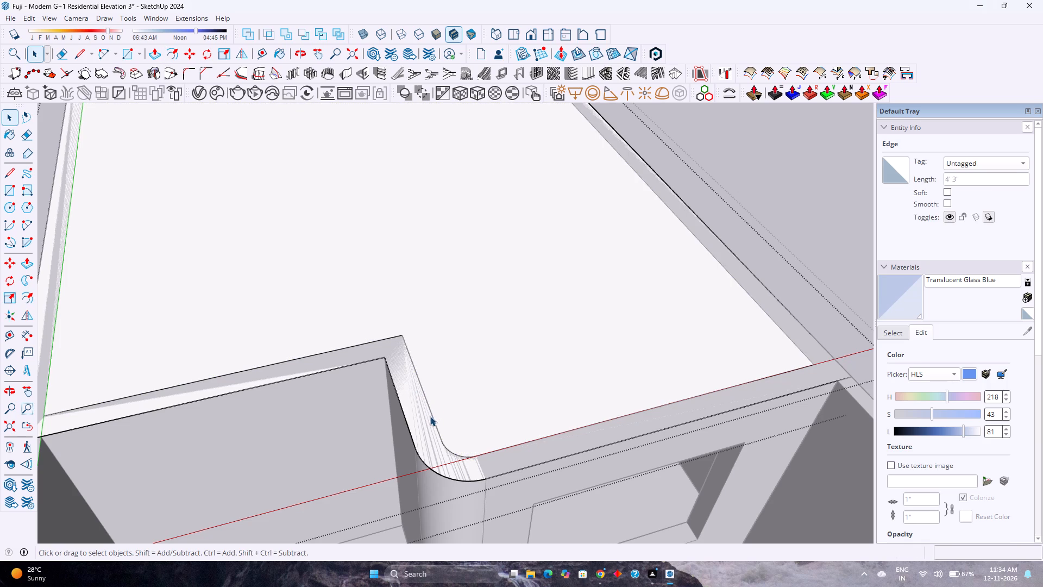
pyautogui.press('Delete')
pyautogui.tripleClick(463, 455)
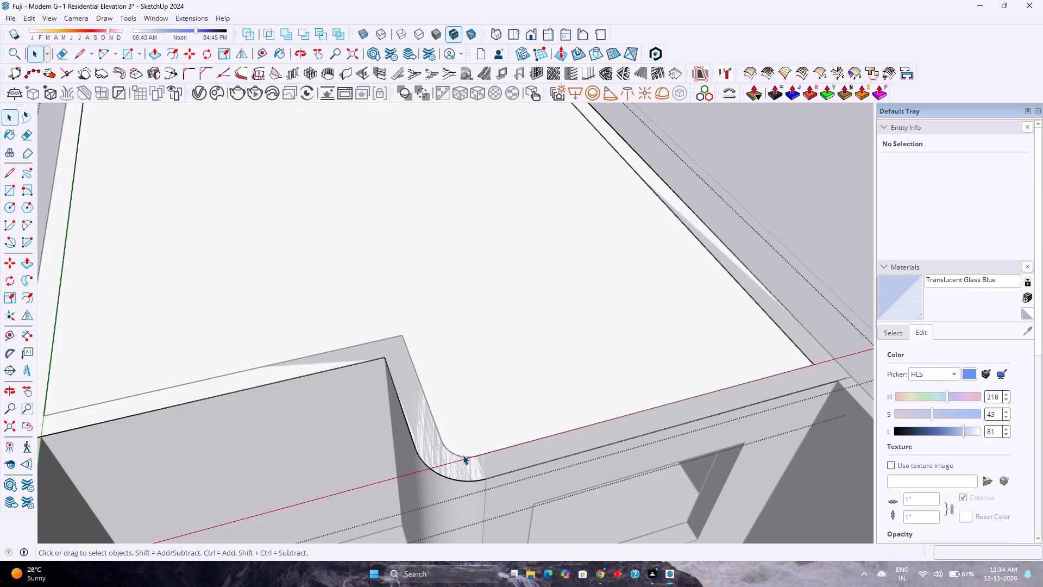
pyautogui.click(463, 455)
pyautogui.press('Delete')
# Extrude the enlarged roof face upward by 6" and close the groups open for editing.
pyautogui.scroll(-2, 456, 411)
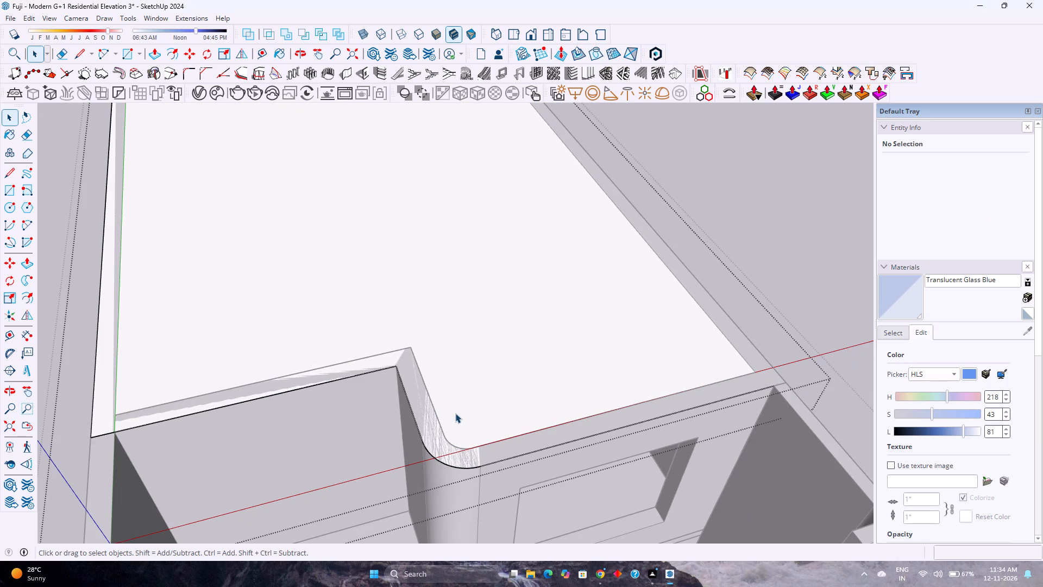
pyautogui.press('p')
pyautogui.click(454, 415)
pyautogui.press('6')
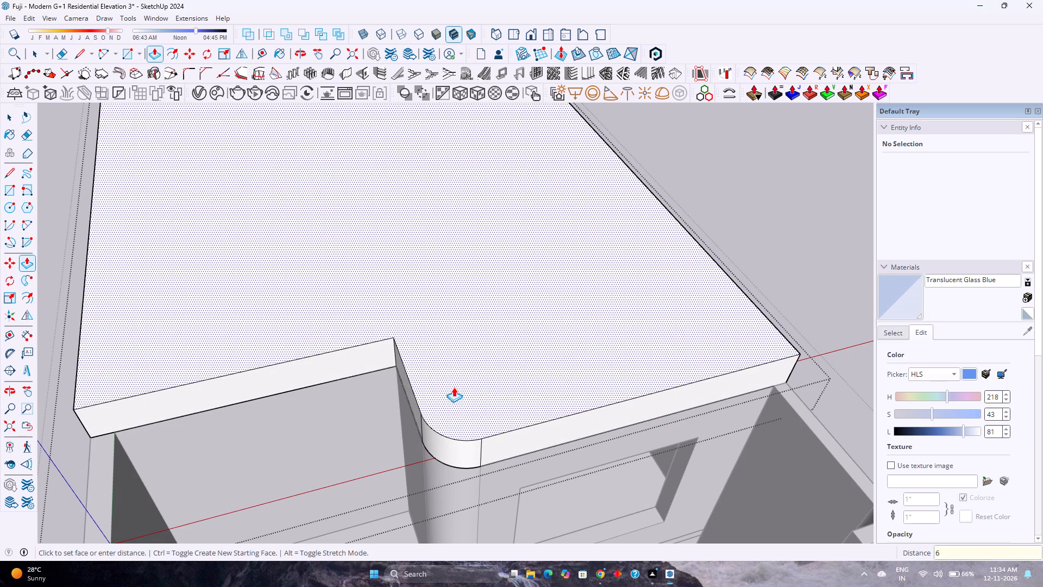
pyautogui.press('Return')
pyautogui.press('space')
pyautogui.scroll(-6, 452, 380)
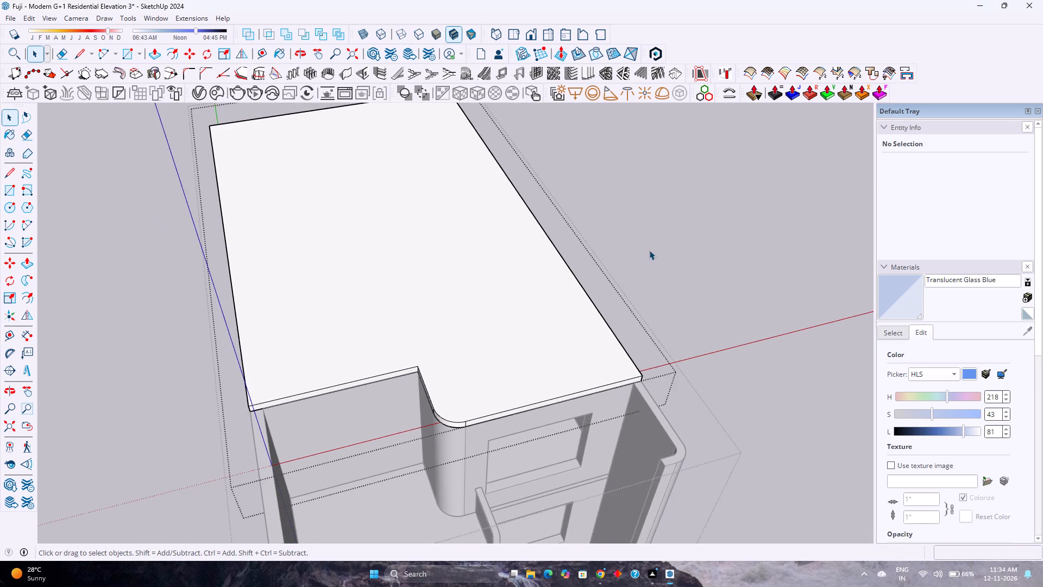
pyautogui.click(650, 249)
pyautogui.moveTo(662, 370); pyautogui.dragTo(483, 288, button='middle')
pyautogui.scroll(-4, 477, 270)
pyautogui.moveTo(530, 452); pyautogui.dragTo(611, 359, button='middle')
pyautogui.click(627, 361)
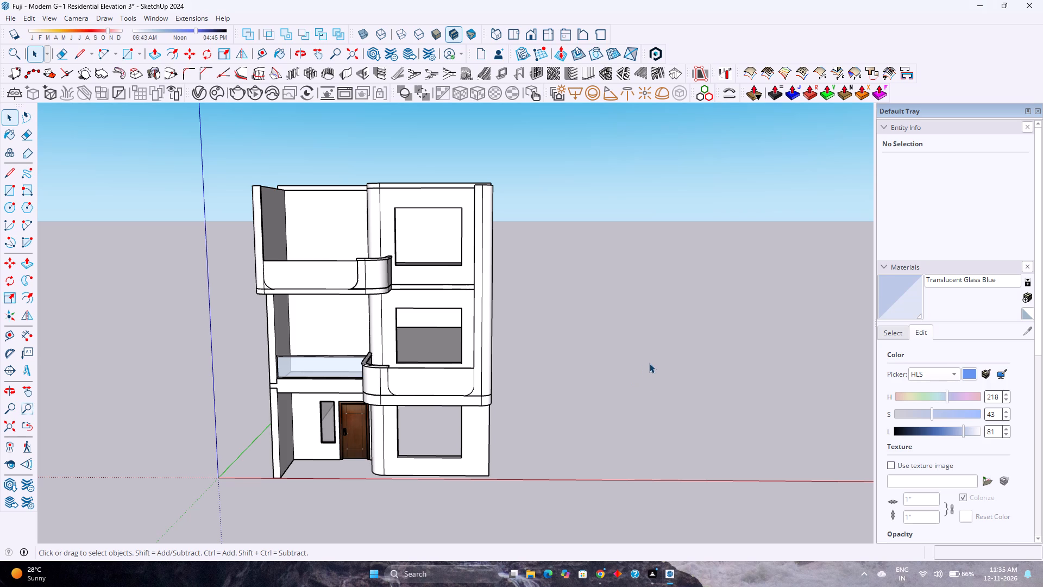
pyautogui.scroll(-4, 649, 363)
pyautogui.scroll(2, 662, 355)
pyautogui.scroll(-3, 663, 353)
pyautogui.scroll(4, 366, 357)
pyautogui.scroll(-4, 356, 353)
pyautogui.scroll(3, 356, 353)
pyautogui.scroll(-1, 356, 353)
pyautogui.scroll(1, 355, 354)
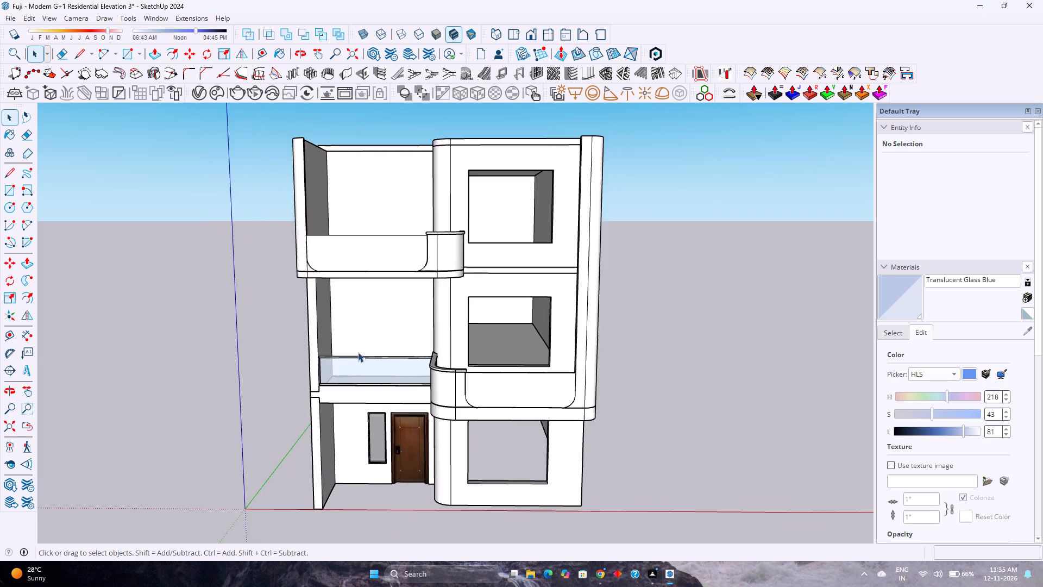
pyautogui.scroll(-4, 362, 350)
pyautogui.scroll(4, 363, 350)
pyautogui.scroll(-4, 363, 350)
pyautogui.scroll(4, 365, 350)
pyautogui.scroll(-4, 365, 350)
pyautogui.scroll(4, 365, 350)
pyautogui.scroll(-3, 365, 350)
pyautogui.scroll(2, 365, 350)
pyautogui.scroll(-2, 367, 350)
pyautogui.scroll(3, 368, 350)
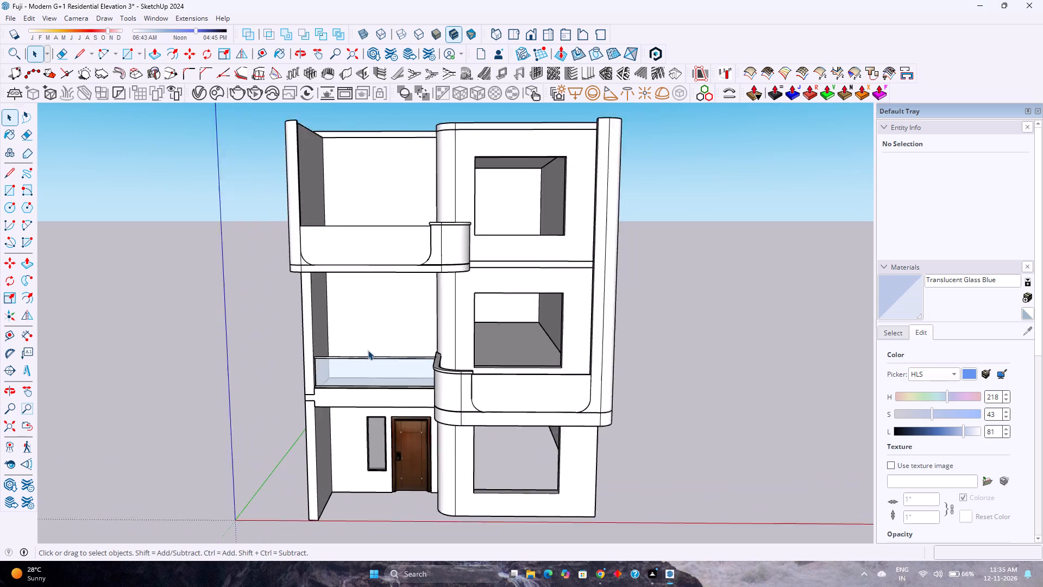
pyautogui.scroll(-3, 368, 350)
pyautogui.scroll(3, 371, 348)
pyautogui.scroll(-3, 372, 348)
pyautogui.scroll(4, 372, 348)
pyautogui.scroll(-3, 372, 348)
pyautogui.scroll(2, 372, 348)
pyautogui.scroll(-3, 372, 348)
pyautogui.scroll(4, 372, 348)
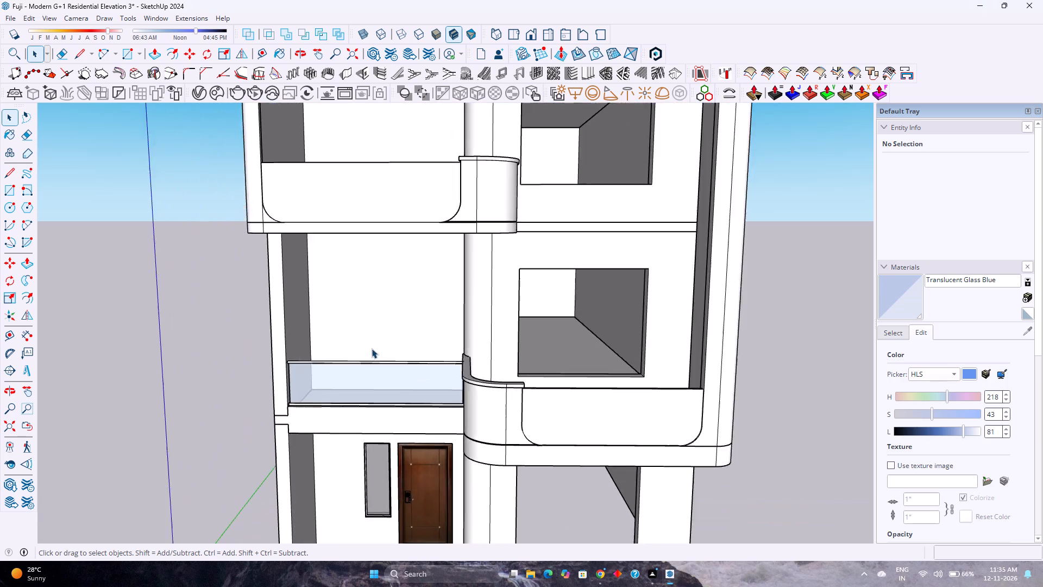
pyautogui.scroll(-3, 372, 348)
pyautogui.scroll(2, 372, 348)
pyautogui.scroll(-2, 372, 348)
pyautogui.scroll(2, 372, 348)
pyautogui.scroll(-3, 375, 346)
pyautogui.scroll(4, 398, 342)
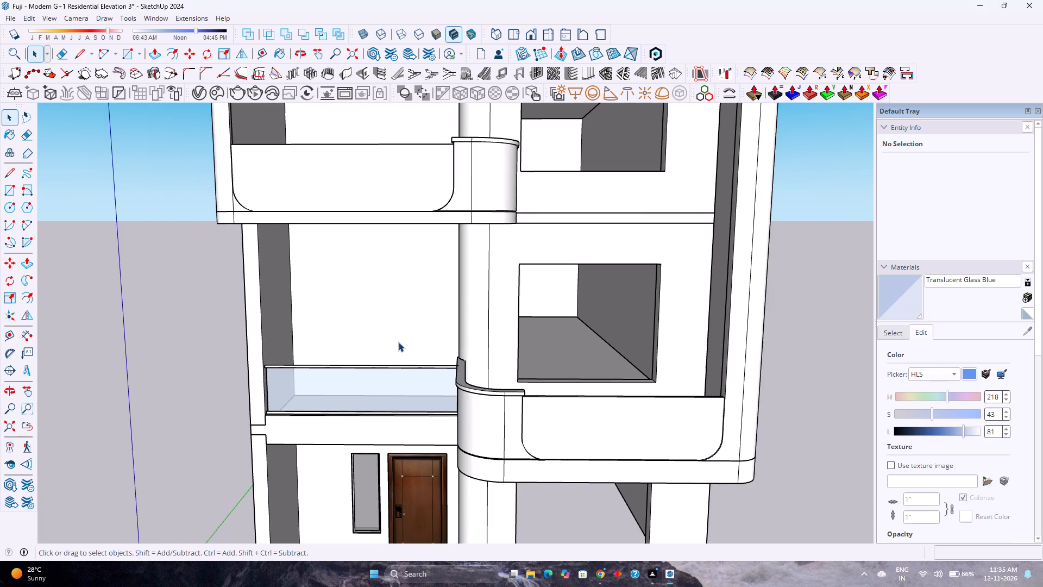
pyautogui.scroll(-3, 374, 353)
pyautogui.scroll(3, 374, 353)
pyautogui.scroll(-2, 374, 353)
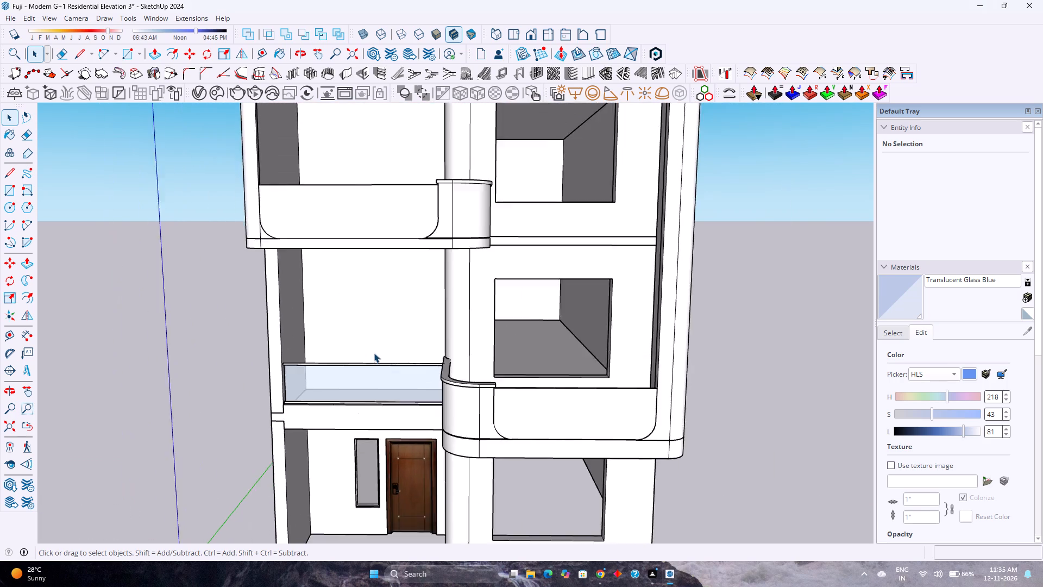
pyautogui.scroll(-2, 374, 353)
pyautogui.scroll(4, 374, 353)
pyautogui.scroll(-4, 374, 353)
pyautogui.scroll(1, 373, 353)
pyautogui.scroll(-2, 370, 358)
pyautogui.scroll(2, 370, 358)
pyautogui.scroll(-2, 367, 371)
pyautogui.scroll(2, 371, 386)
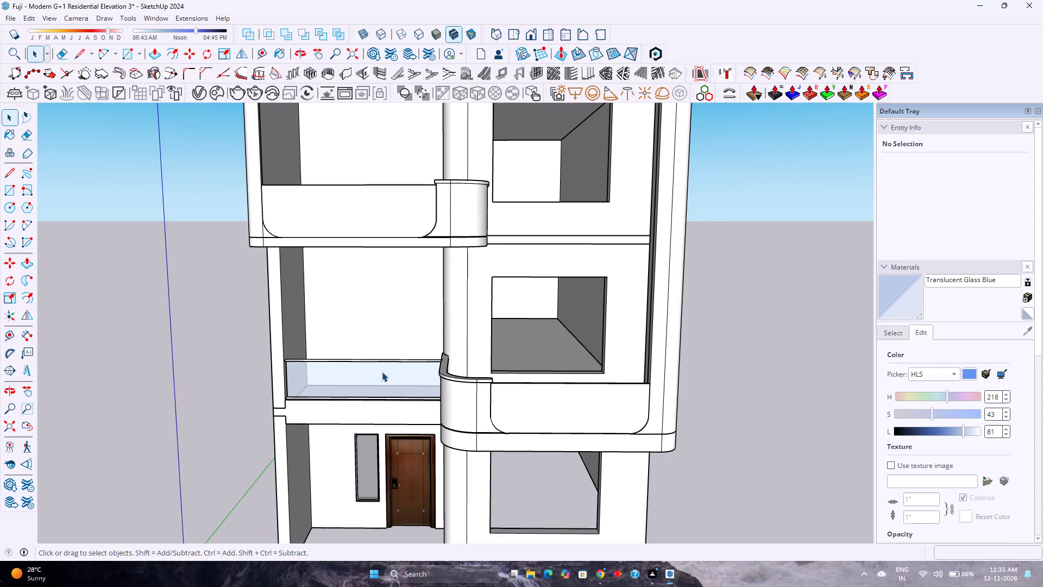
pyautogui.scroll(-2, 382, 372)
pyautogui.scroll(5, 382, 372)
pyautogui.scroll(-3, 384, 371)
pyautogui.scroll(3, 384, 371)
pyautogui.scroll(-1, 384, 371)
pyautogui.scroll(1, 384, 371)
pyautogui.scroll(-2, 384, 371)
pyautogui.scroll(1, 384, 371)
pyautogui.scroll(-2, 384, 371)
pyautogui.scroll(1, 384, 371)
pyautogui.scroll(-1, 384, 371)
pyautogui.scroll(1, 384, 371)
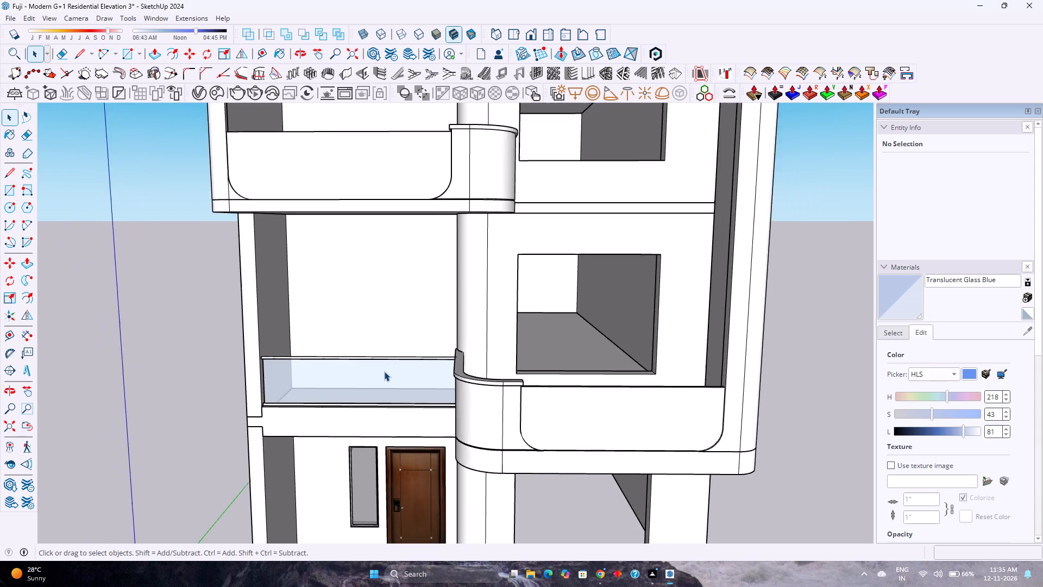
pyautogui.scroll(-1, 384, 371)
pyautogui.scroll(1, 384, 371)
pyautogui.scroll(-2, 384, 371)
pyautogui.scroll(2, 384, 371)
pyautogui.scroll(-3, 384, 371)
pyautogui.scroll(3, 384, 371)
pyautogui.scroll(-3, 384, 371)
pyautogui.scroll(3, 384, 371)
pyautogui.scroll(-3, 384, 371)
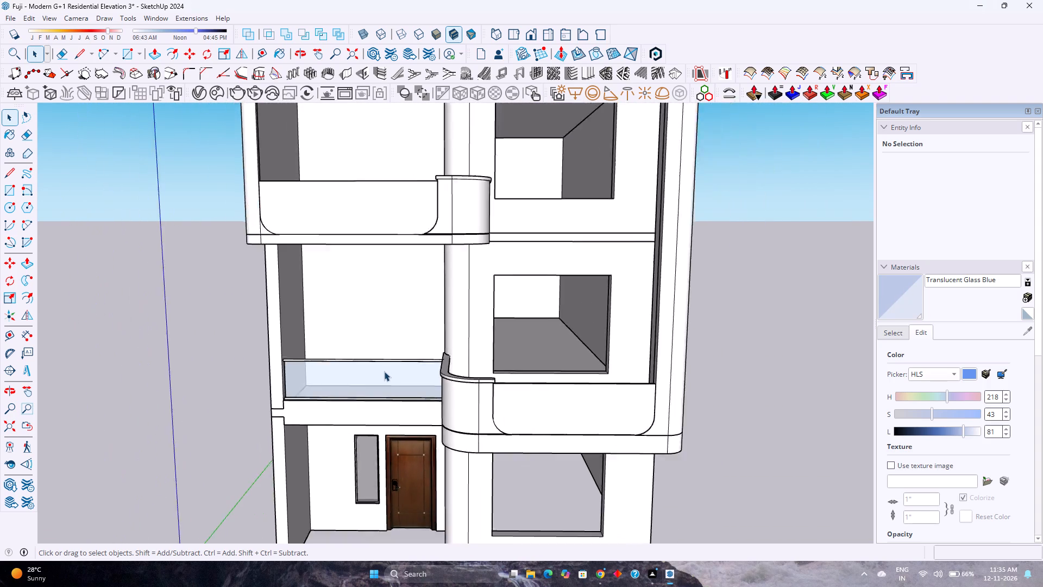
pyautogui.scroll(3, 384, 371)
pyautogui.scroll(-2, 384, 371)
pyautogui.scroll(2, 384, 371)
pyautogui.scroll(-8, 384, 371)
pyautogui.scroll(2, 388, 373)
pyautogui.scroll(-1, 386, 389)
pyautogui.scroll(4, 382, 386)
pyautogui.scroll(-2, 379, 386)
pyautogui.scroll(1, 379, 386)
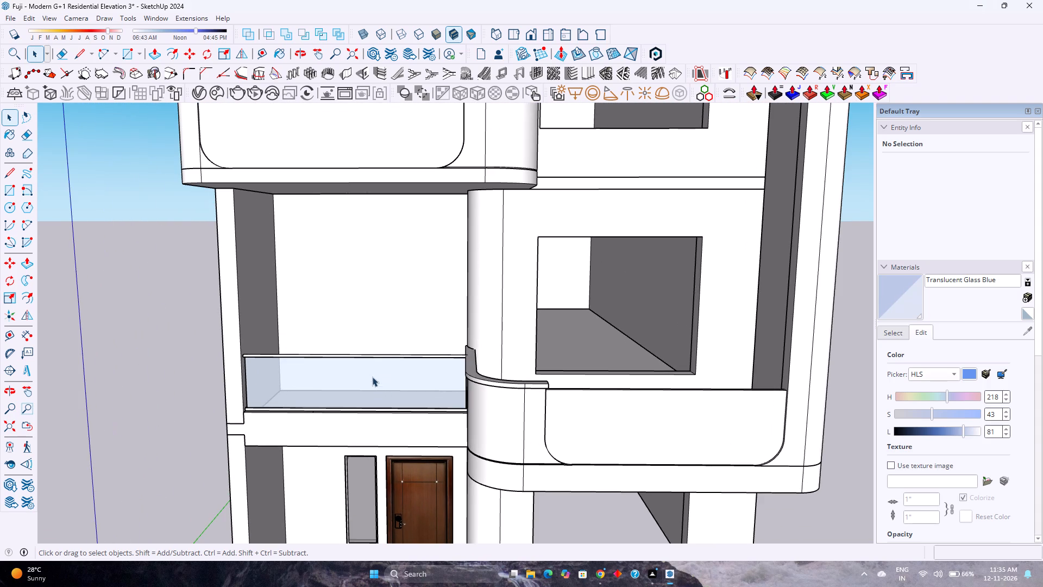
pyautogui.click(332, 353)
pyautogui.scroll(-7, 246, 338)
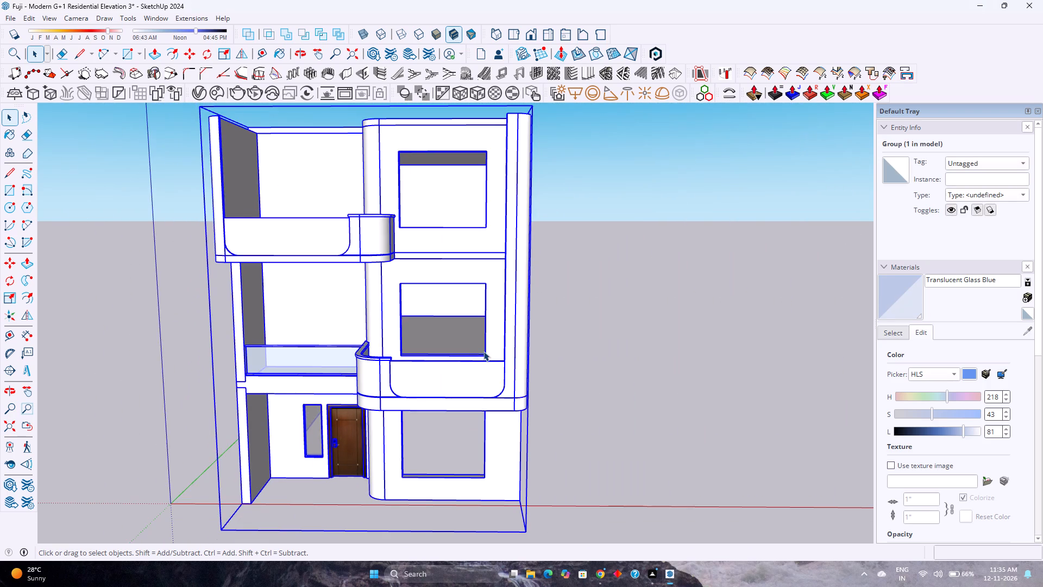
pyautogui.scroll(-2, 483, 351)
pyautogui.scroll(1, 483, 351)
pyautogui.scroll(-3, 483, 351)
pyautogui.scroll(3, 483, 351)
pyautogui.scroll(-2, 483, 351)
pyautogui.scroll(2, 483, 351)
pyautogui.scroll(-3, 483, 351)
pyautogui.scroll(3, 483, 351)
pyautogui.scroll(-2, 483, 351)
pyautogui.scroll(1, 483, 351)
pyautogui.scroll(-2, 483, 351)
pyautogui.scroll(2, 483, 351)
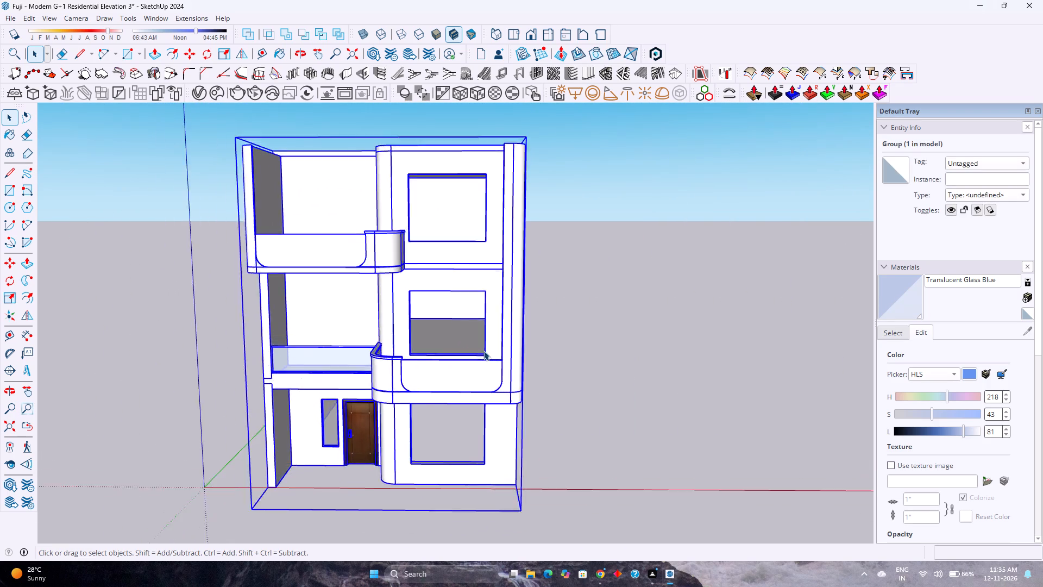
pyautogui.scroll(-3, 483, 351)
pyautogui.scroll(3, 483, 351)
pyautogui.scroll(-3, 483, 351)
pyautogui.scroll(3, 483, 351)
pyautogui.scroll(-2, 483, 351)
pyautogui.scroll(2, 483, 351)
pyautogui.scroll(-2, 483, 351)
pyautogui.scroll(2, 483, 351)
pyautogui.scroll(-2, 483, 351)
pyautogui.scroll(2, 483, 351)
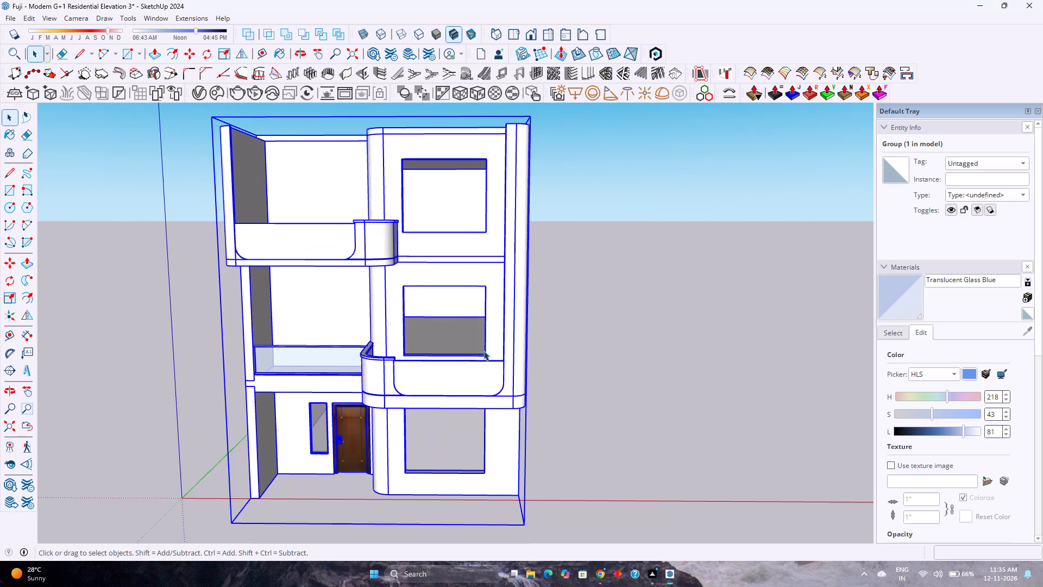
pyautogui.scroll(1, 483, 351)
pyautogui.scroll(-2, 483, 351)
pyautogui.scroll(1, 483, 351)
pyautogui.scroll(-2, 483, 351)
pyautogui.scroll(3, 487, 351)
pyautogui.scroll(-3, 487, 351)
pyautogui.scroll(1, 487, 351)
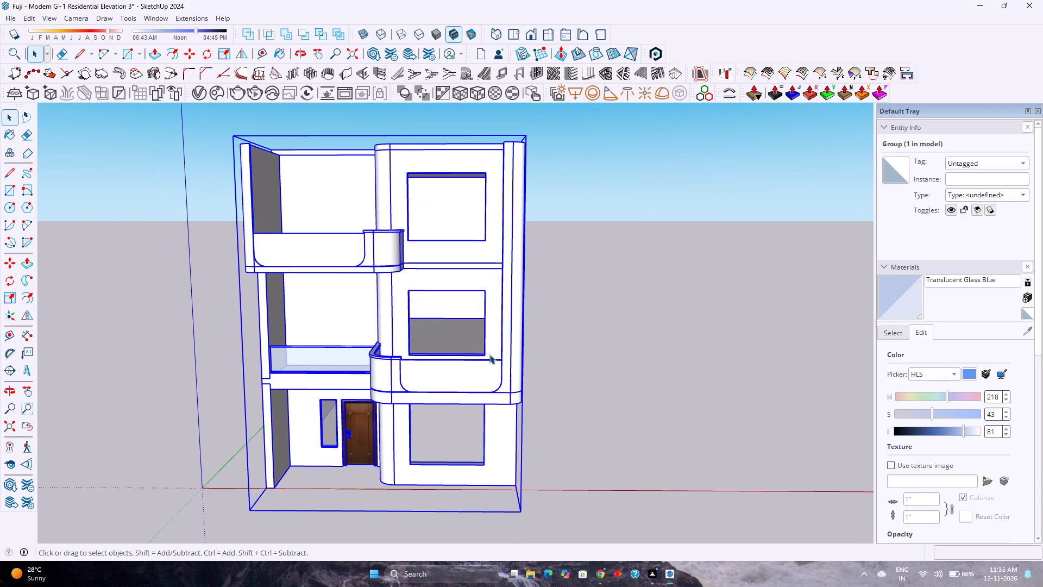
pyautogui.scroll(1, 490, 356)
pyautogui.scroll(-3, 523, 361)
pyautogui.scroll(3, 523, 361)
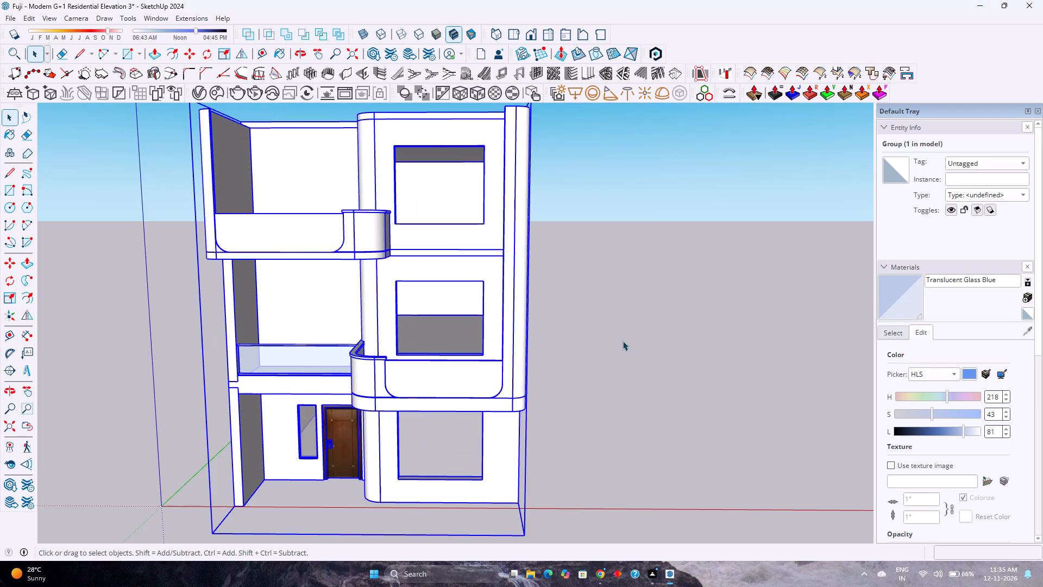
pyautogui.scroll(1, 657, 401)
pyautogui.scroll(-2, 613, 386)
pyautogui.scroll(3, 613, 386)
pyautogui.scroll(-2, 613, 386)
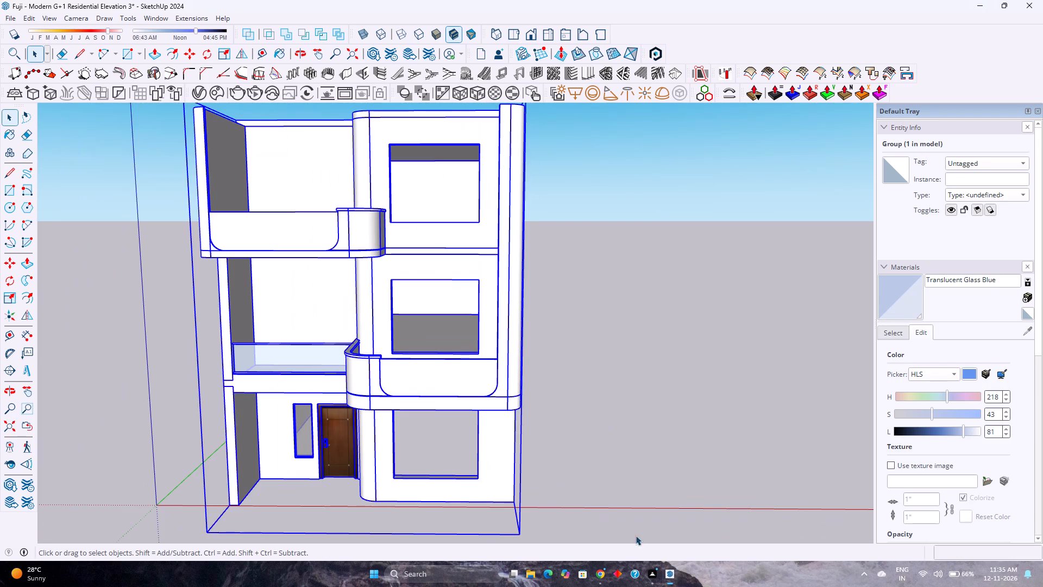
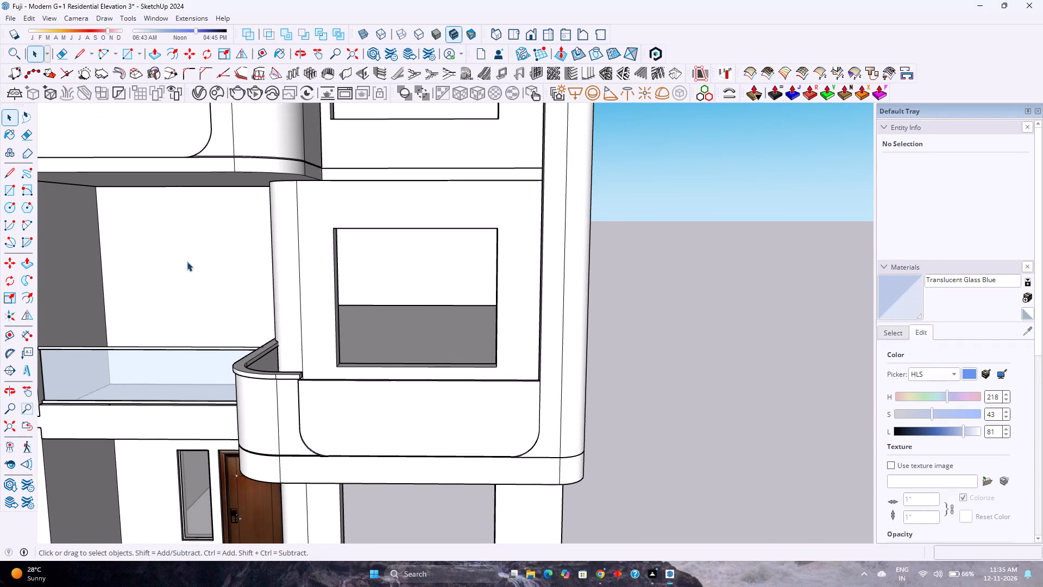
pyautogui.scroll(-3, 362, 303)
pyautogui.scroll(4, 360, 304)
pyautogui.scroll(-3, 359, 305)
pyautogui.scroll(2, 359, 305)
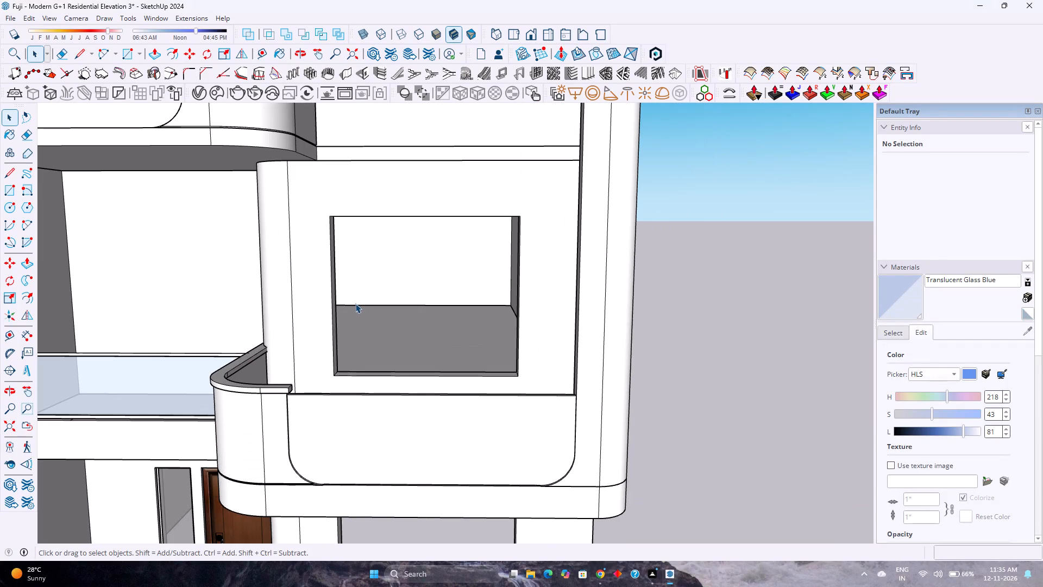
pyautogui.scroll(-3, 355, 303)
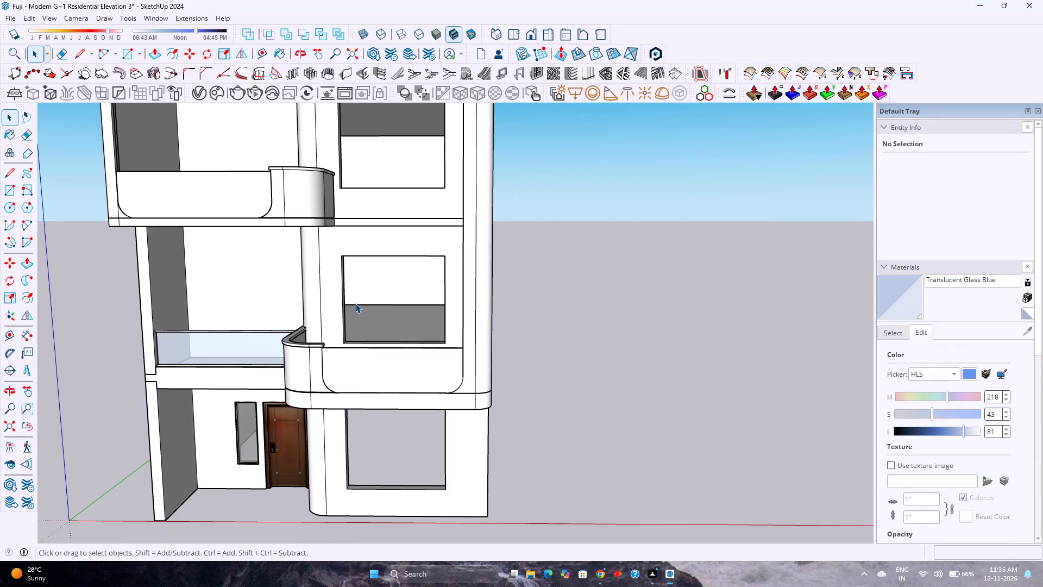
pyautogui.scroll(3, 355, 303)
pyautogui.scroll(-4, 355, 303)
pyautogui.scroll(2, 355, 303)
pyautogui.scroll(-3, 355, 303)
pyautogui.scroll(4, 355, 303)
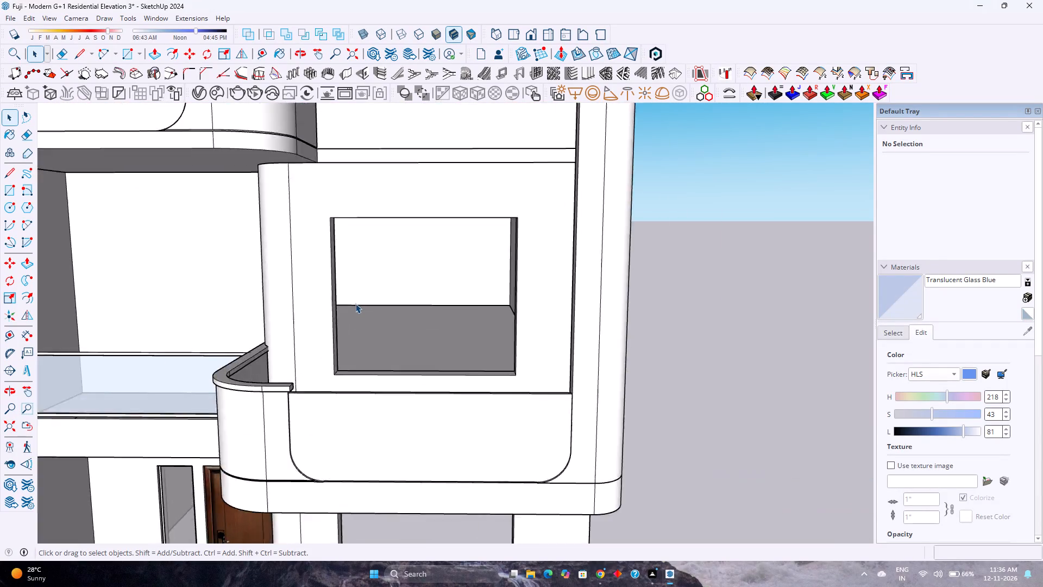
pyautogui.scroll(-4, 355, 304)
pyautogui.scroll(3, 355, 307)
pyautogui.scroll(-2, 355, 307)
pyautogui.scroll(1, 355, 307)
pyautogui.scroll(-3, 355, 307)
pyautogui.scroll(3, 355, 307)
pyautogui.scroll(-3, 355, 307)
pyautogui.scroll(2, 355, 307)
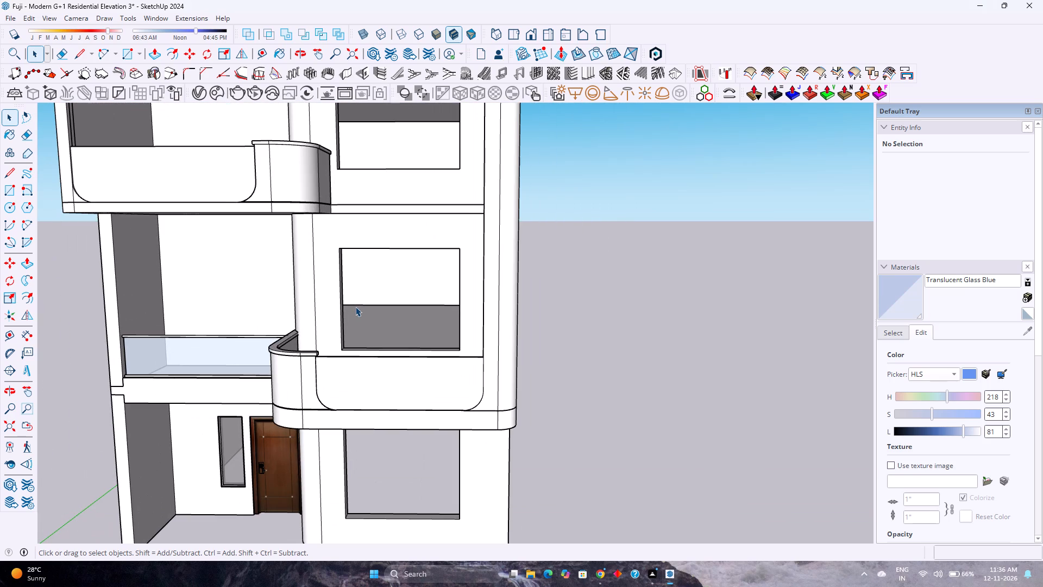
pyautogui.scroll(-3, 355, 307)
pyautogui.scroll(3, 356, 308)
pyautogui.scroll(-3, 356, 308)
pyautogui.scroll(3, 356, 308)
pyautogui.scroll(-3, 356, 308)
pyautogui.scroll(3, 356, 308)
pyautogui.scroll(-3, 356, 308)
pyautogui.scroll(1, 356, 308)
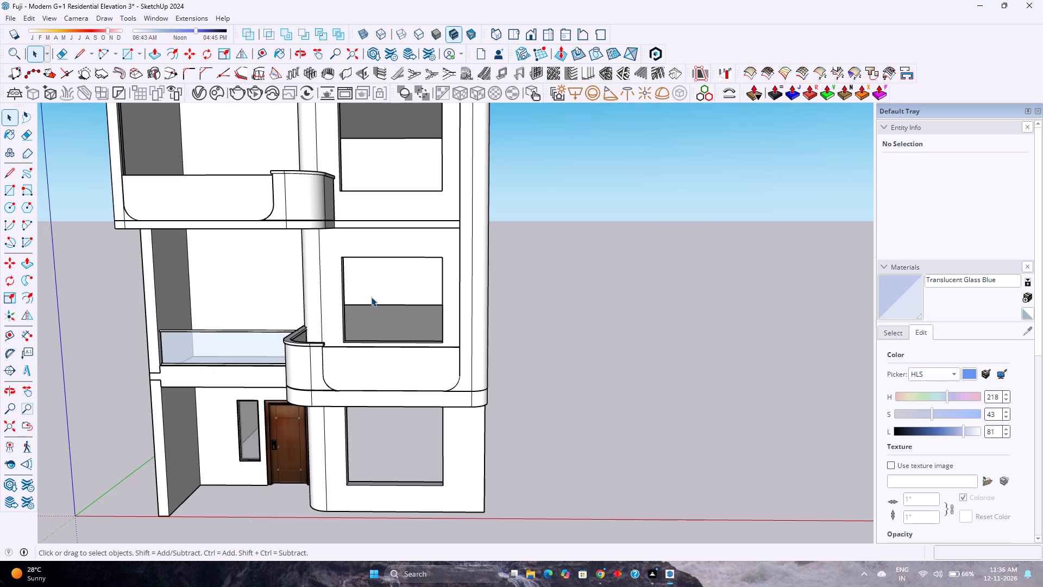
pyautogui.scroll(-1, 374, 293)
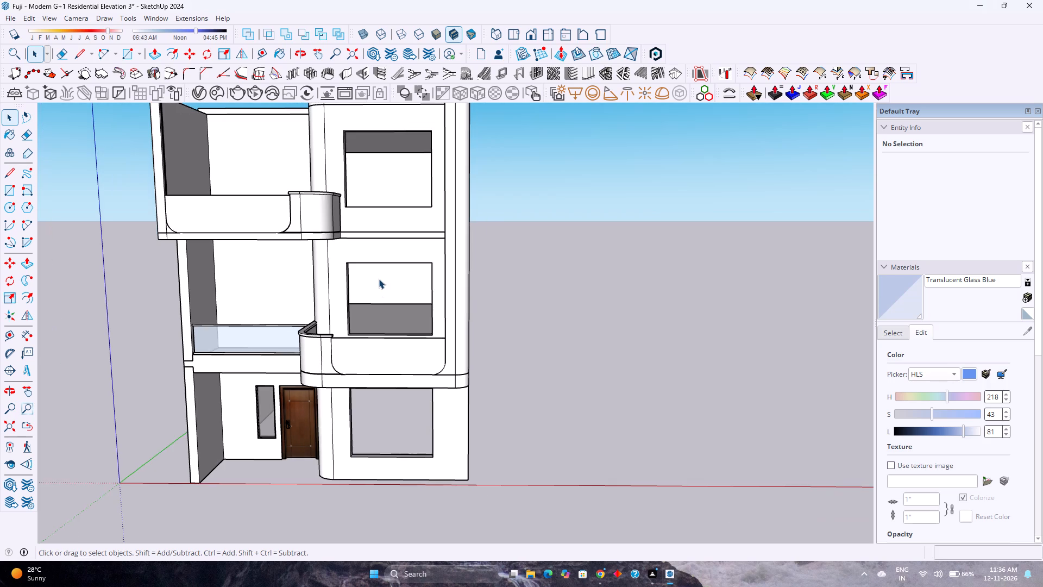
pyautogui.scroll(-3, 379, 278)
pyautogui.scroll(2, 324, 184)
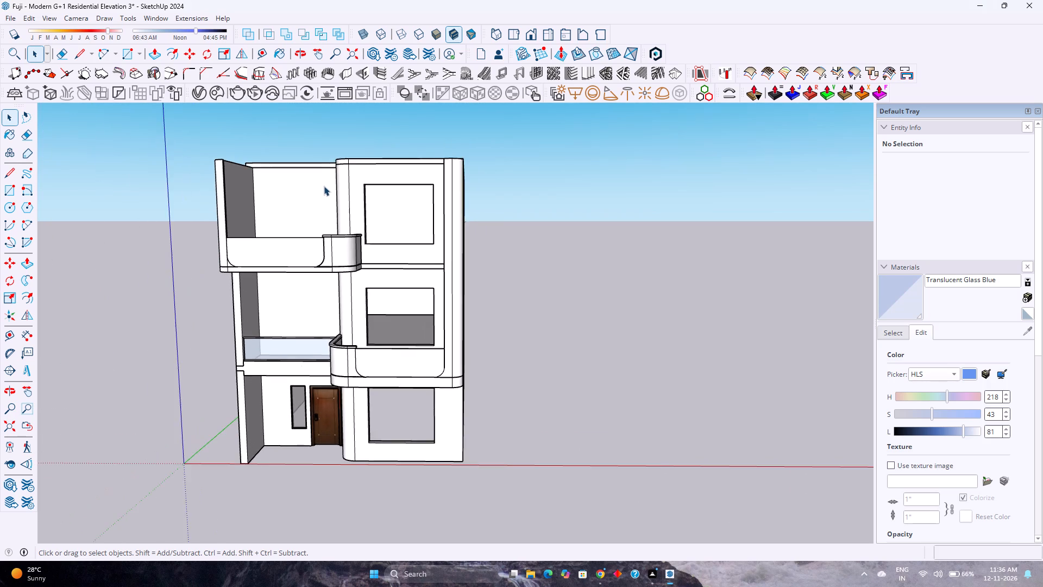
# Open the top-storey wall group and place a vertical guide 6" from the balcony back wall's edge beside the rounded corner.
pyautogui.moveTo(331, 187); pyautogui.dragTo(288, 361, button='middle')
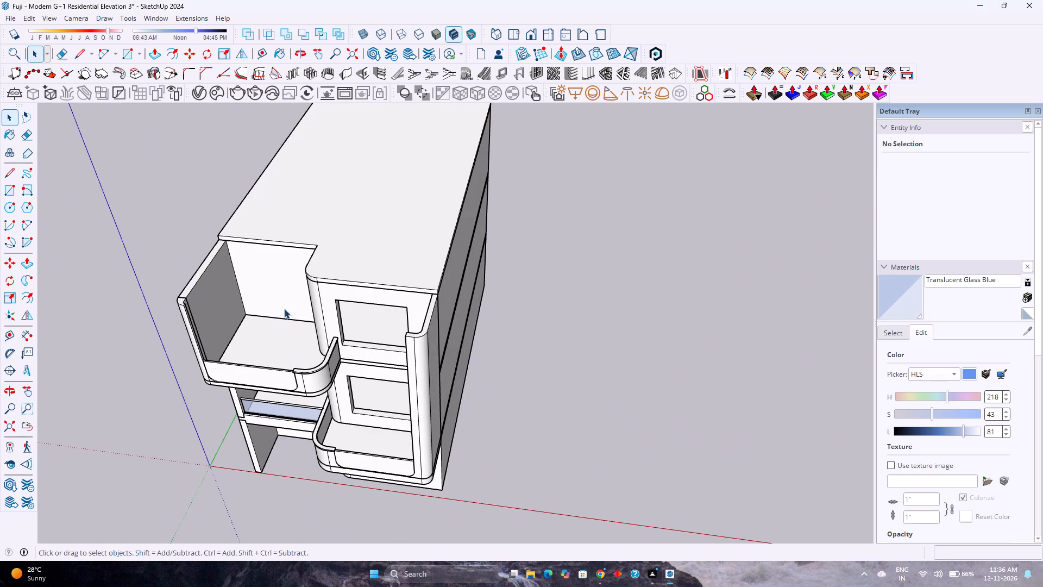
pyautogui.doubleClick(279, 283)
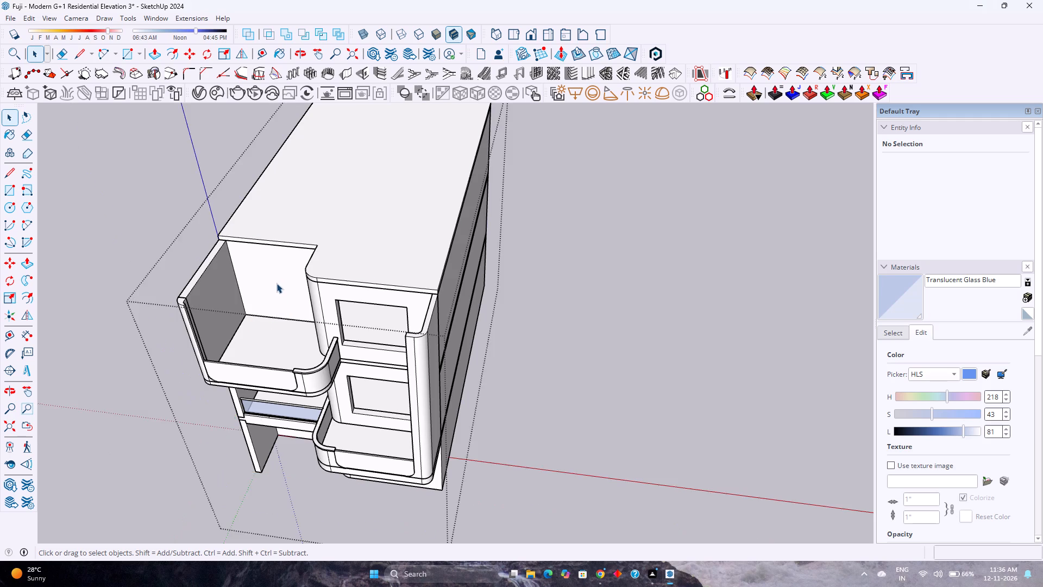
pyautogui.scroll(3, 275, 284)
pyautogui.moveTo(275, 284); pyautogui.dragTo(408, 238, button='middle')
pyautogui.click(374, 263)
pyautogui.doubleClick(373, 277)
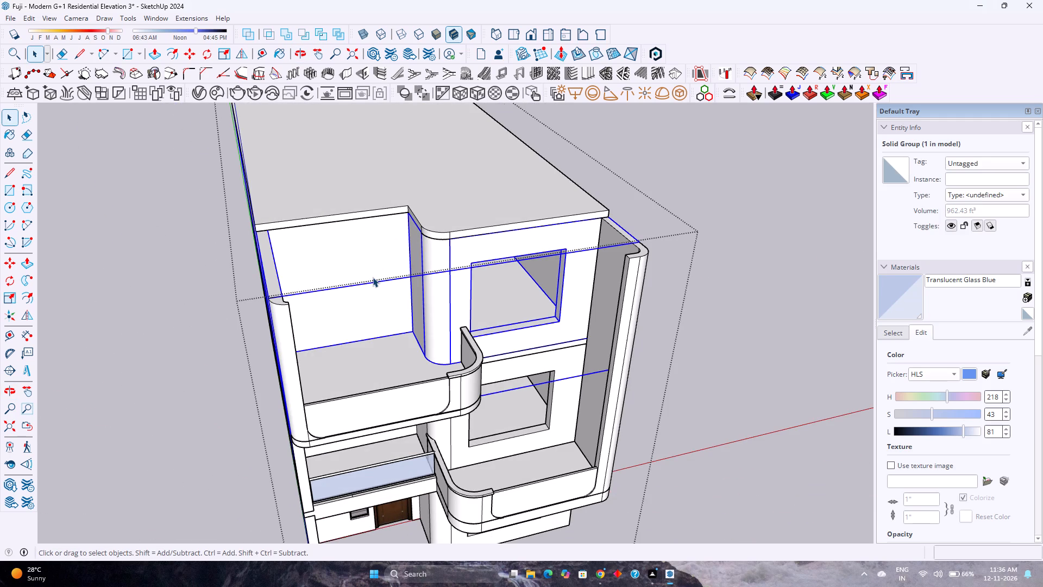
pyautogui.scroll(3, 384, 317)
pyautogui.moveTo(381, 317); pyautogui.dragTo(345, 270, button='middle')
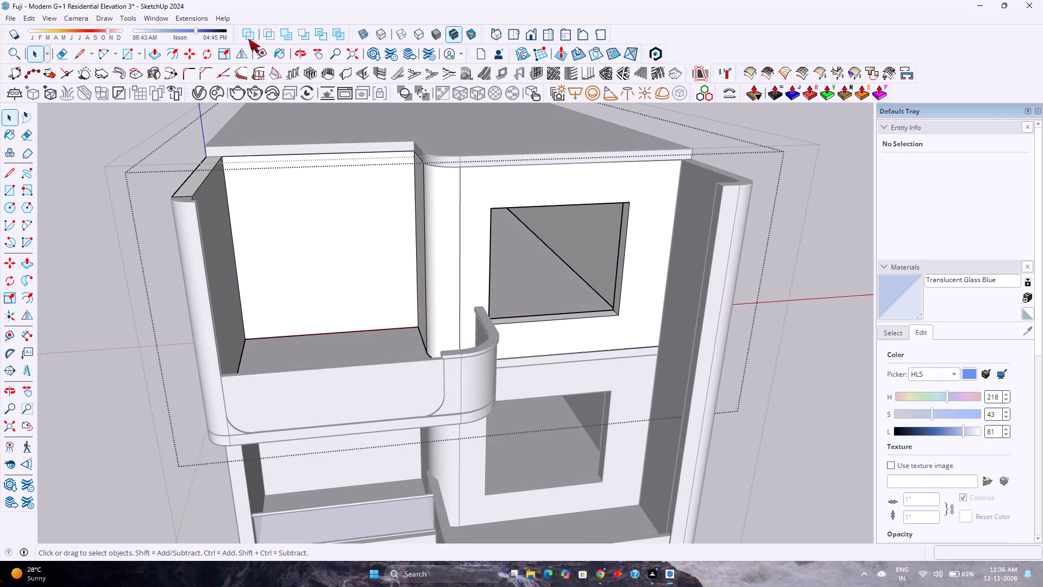
pyautogui.click(258, 47)
pyautogui.click(414, 258)
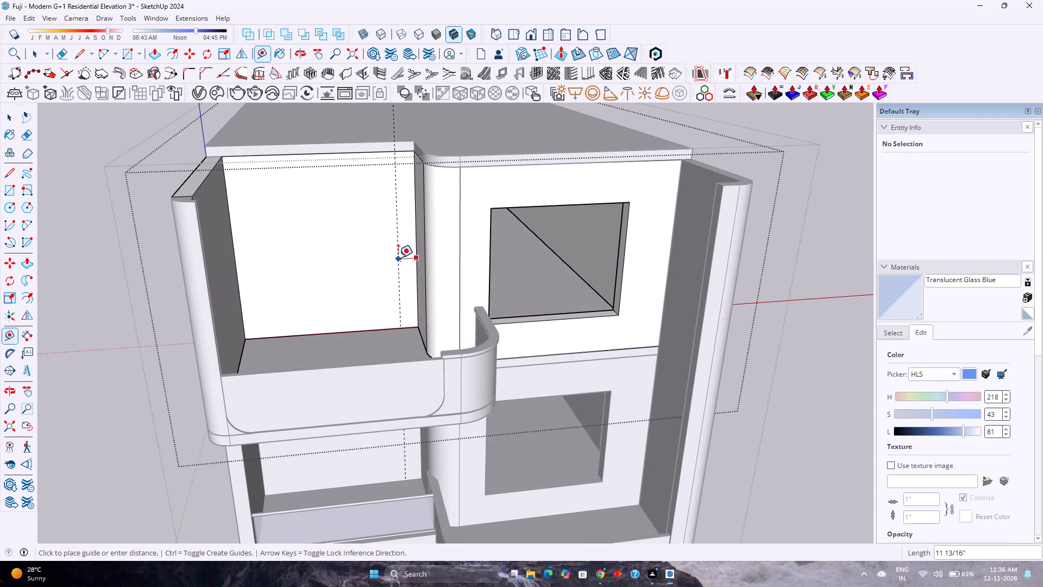
pyautogui.press('6')
pyautogui.press('Return')
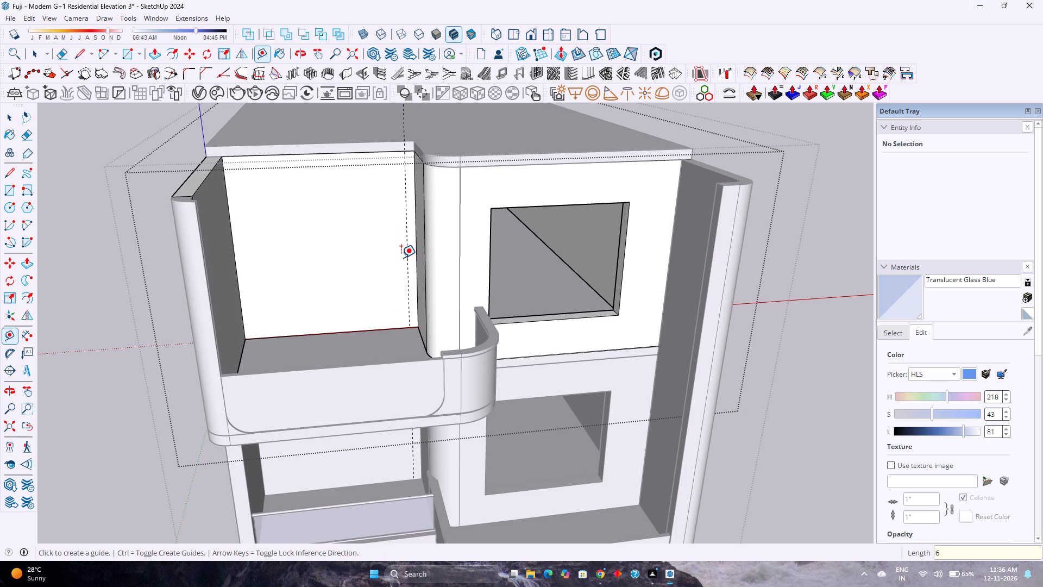
# Place a second vertical guide 6' from the first and a horizontal guide 7'6" above the balcony floor.
pyautogui.click(407, 243)
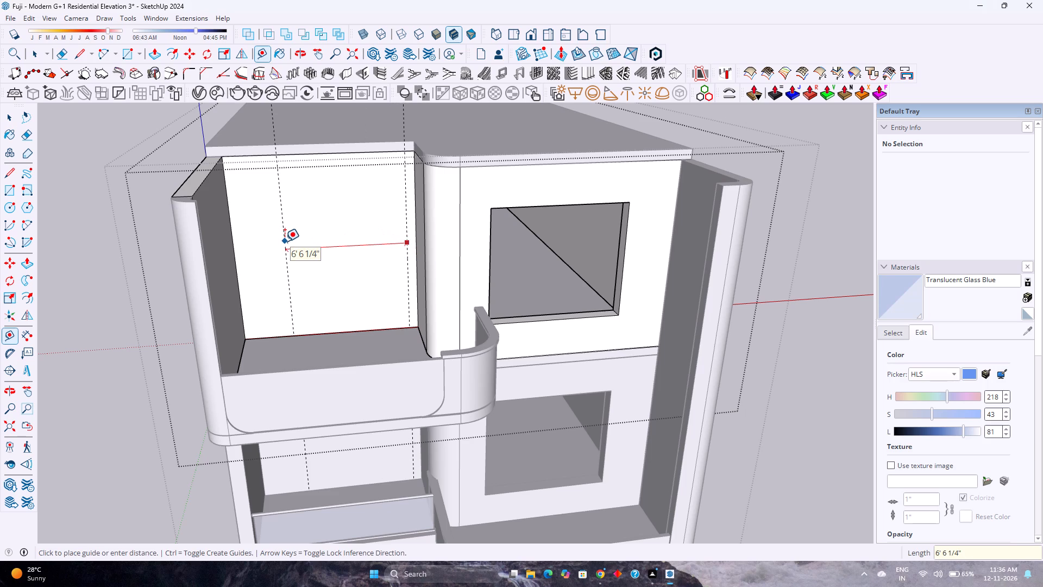
pyautogui.write("6'6")
pyautogui.press('Return')
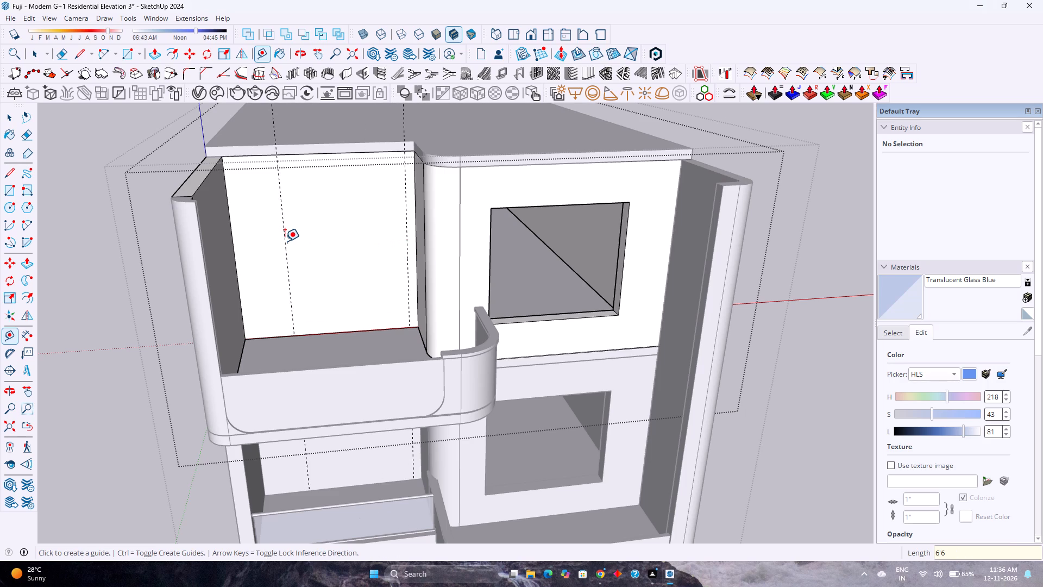
pyautogui.write("6'")
pyautogui.press('Return')
pyautogui.click(336, 332)
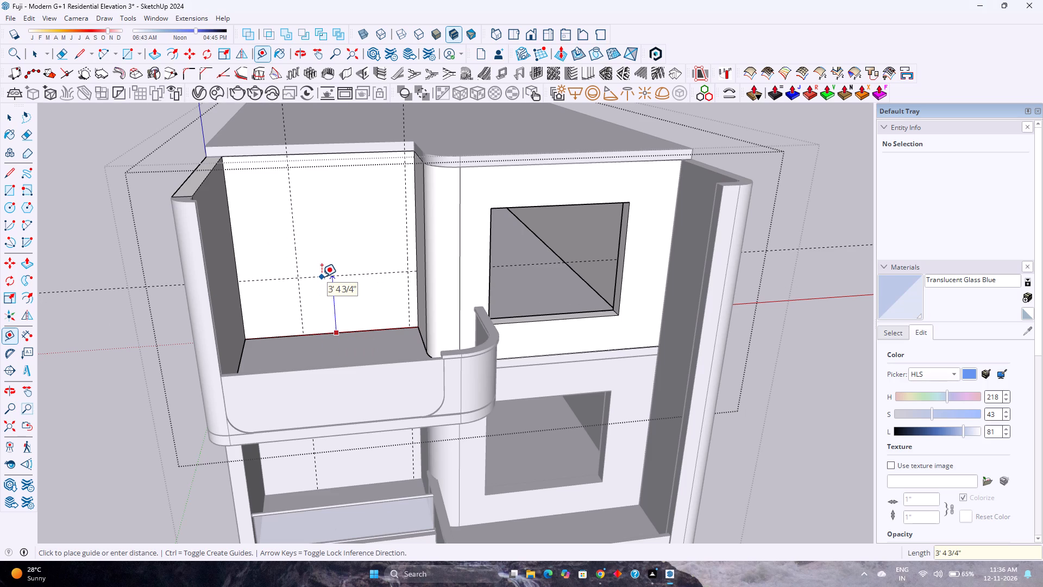
pyautogui.write("7'6")
pyautogui.press('Return')
# Draw a 6' by 7'6" door rectangle between the guides on the top-storey balcony's back wall.
pyautogui.scroll(-2, 322, 276)
pyautogui.moveTo(324, 304); pyautogui.dragTo(301, 248, button='middle')
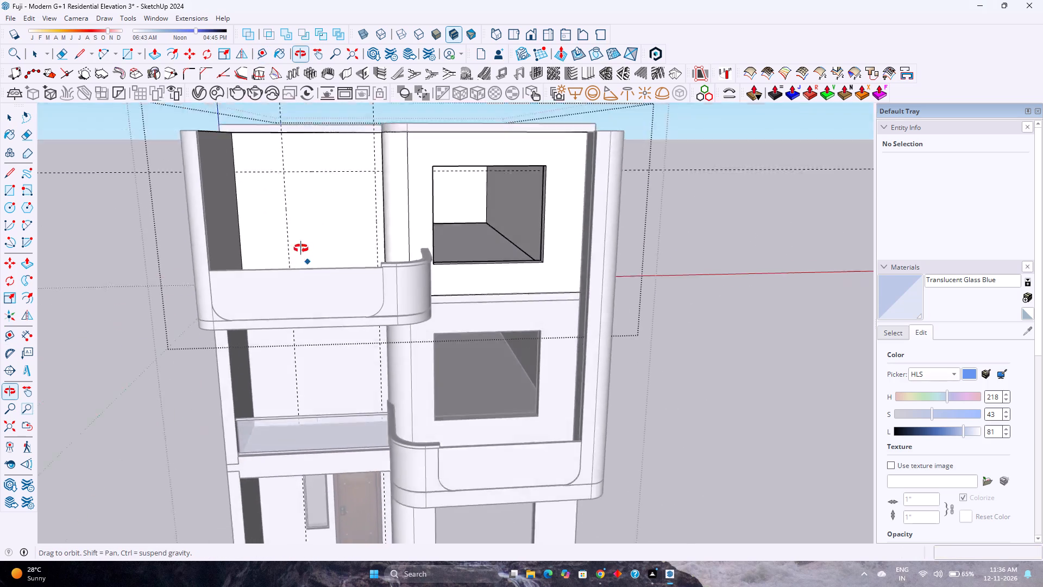
pyautogui.moveTo(301, 248); pyautogui.dragTo(299, 234, button='middle')
pyautogui.scroll(5, 321, 188)
pyautogui.moveTo(321, 188); pyautogui.dragTo(344, 265, button='middle')
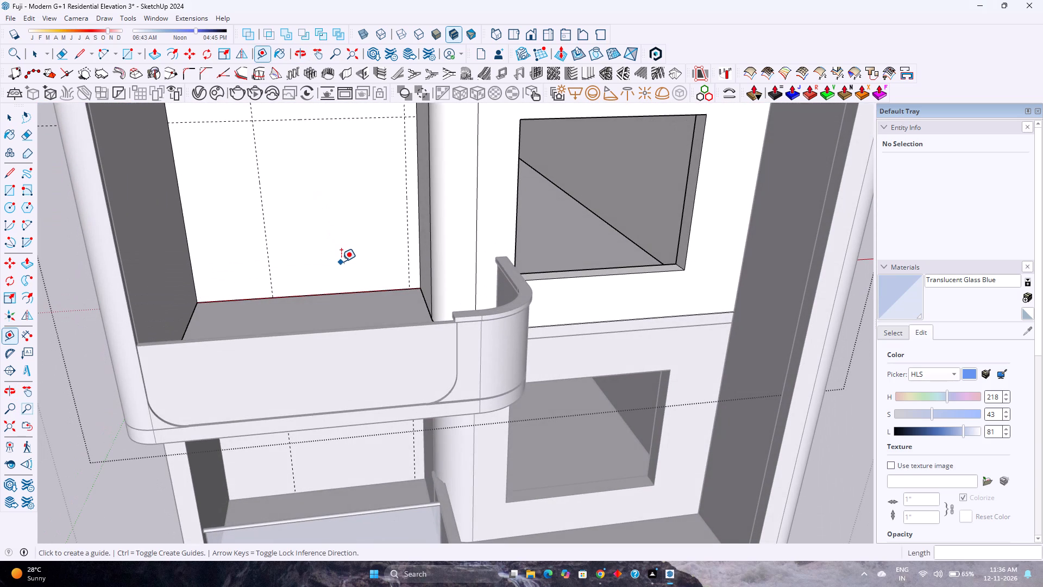
pyautogui.press('r')
pyautogui.scroll(-1, 338, 260)
pyautogui.keyDown('shift'); pyautogui.moveTo(330, 257); pyautogui.dragTo(343, 300, button='middle'); pyautogui.keyUp('shift')
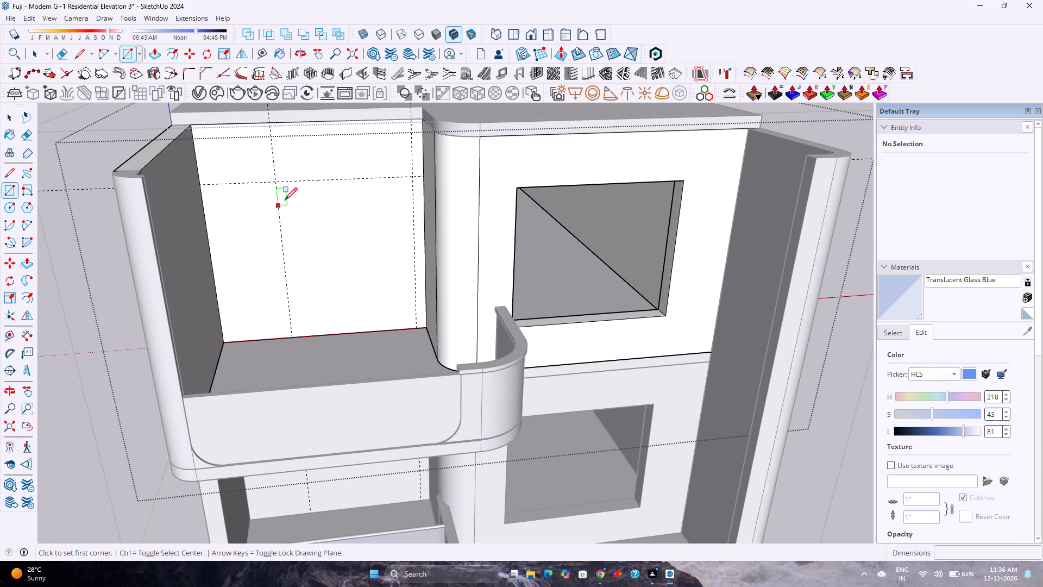
pyautogui.click(277, 183)
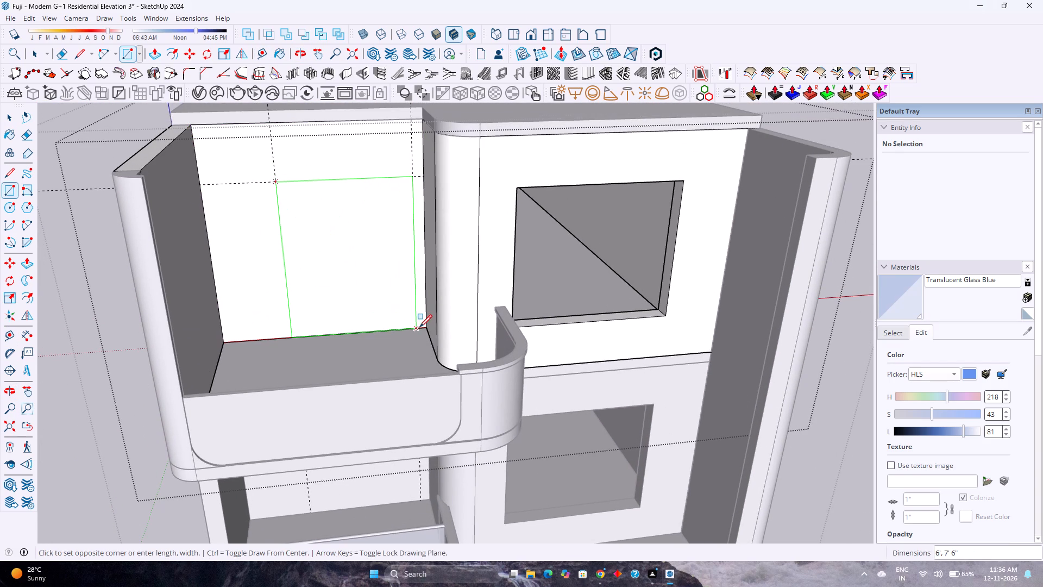
pyautogui.click(419, 328)
# Copy the door rectangle's face from the top-storey balcony wall.
pyautogui.press('space')
pyautogui.click(357, 284)
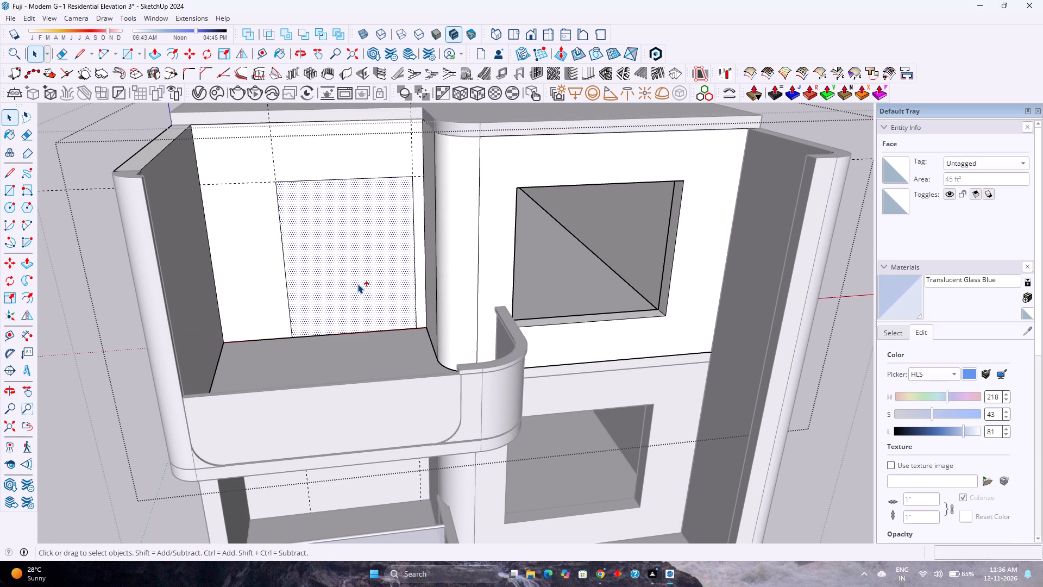
pyautogui.hotkey('ctrl', 'c')
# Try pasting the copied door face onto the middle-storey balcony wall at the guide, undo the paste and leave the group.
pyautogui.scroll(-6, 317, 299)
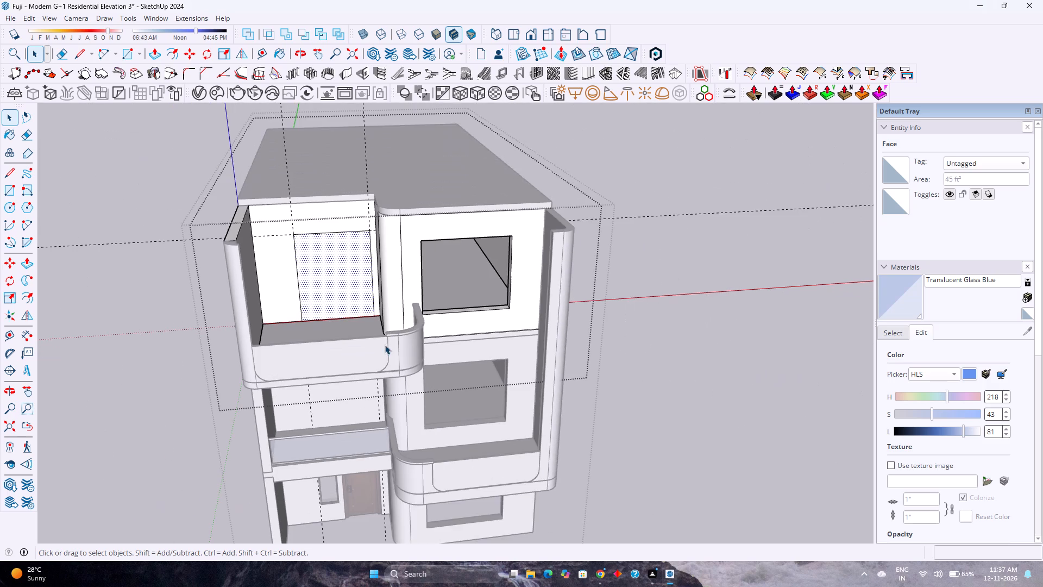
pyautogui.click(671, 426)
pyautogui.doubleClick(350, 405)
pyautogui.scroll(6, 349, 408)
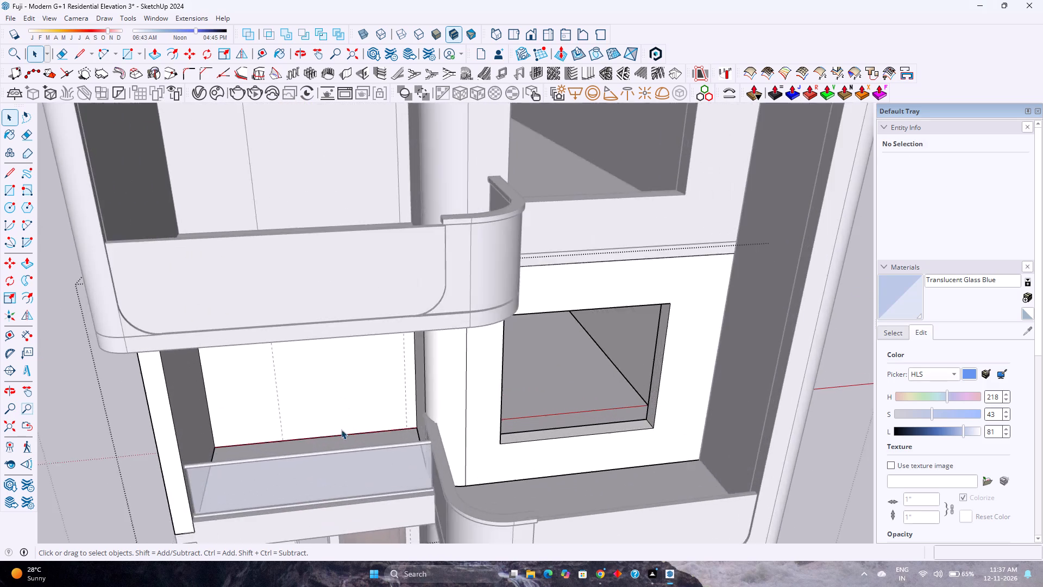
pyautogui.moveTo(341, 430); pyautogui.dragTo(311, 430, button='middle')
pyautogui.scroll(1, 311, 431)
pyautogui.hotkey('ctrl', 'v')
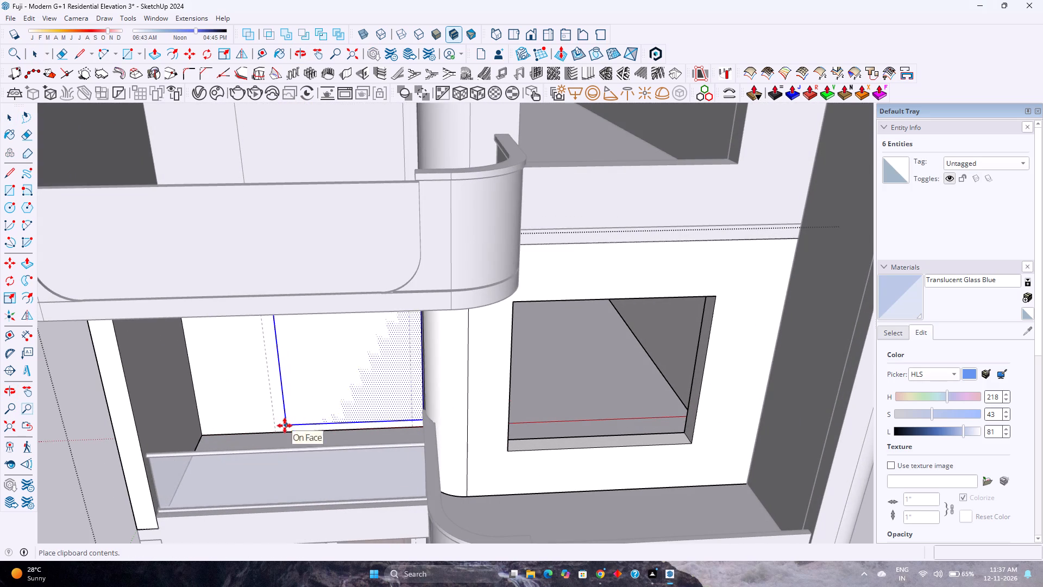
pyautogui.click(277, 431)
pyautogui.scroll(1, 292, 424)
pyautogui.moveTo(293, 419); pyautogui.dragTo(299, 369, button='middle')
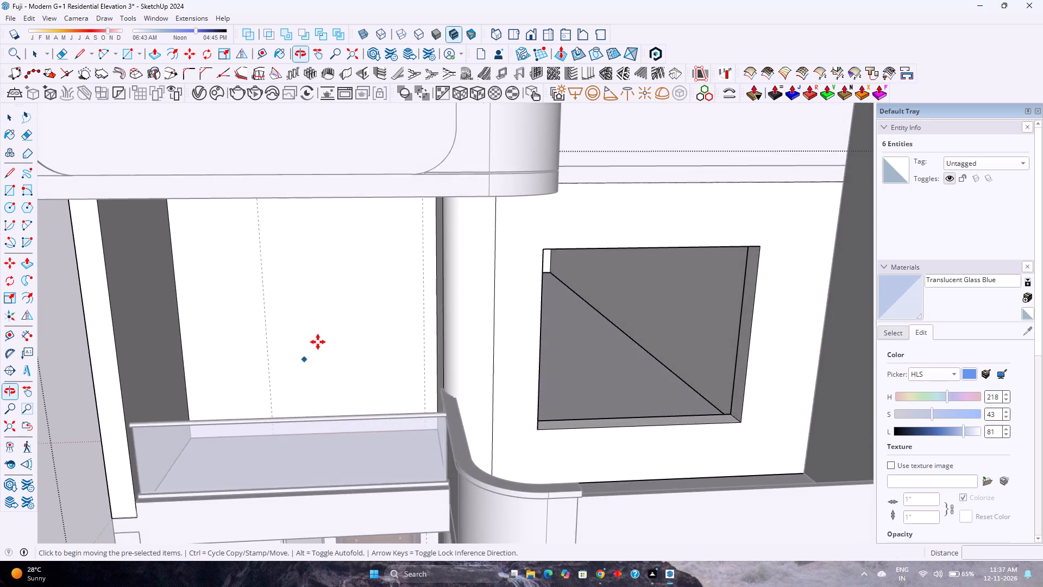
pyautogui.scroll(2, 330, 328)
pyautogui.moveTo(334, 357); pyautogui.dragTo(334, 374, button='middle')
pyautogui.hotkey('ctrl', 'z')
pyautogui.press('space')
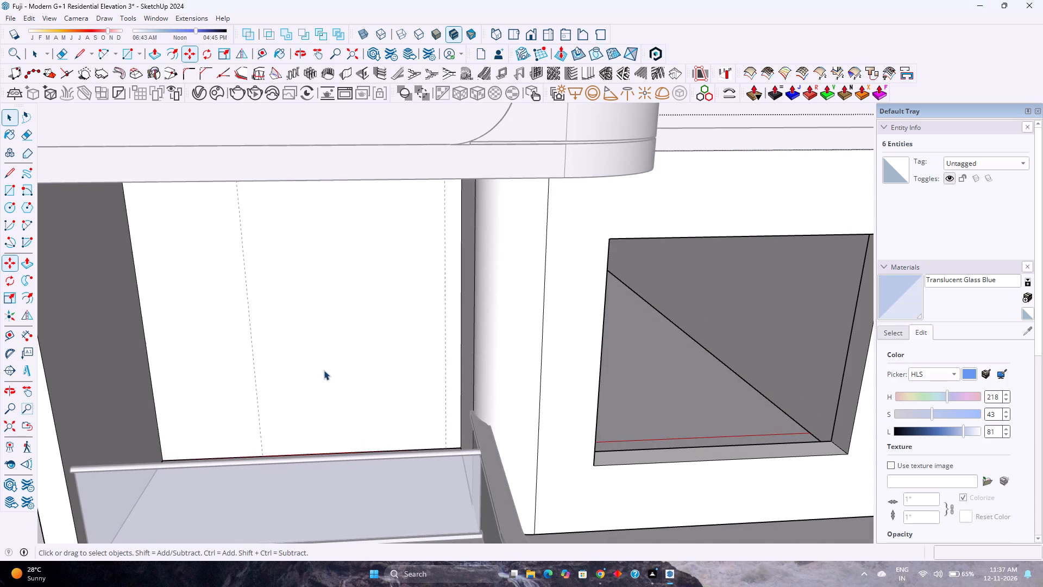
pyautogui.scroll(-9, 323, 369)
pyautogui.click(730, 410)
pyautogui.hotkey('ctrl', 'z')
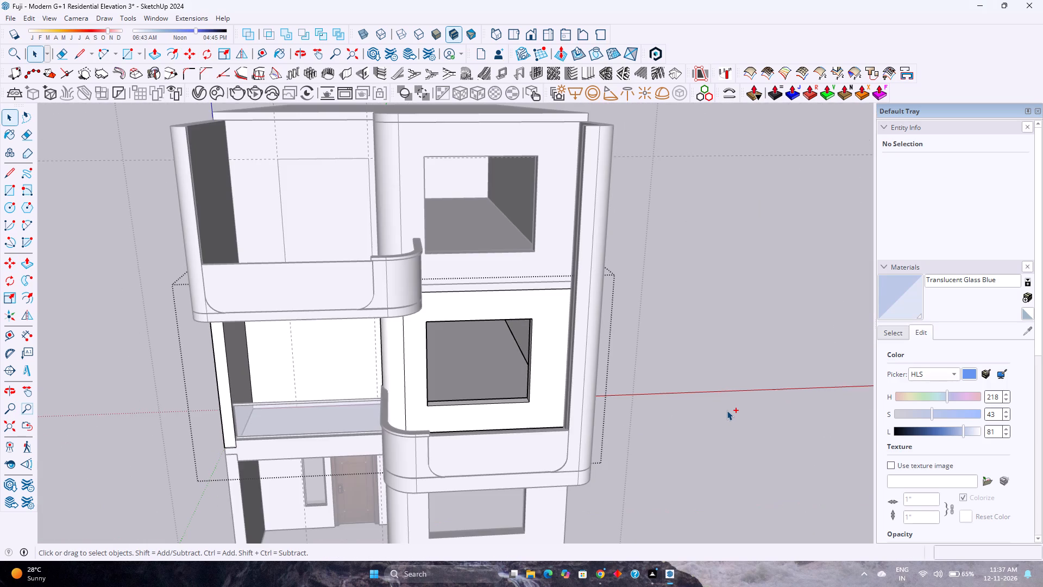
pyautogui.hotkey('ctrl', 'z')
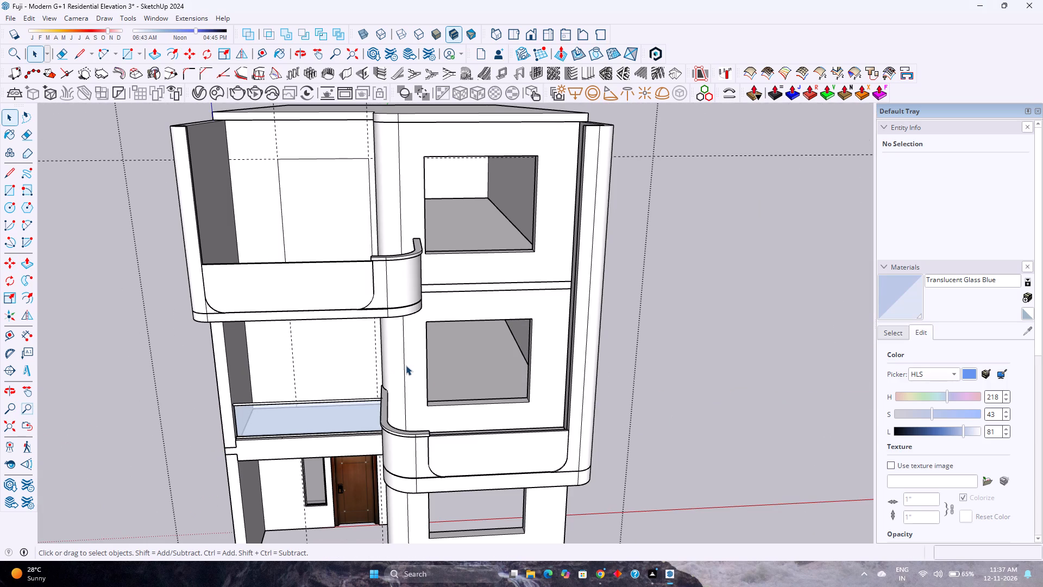
# Open the middle-storey wall group for editing at the balcony's back wall.
pyautogui.doubleClick(409, 363)
pyautogui.scroll(3, 410, 362)
pyautogui.click(412, 359)
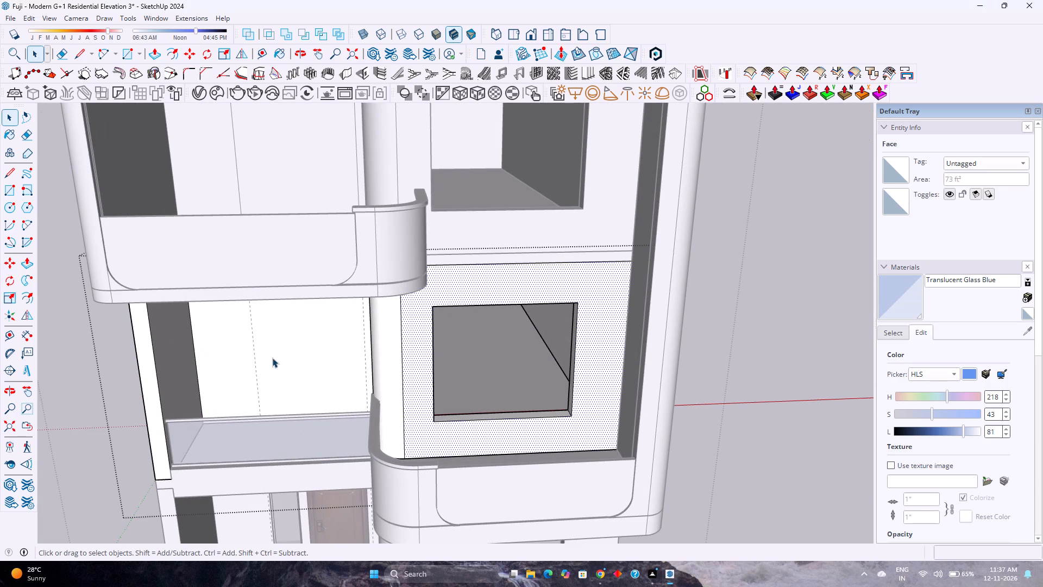
pyautogui.click(272, 358)
pyautogui.scroll(2, 285, 364)
pyautogui.moveTo(285, 364); pyautogui.dragTo(293, 396, button='middle')
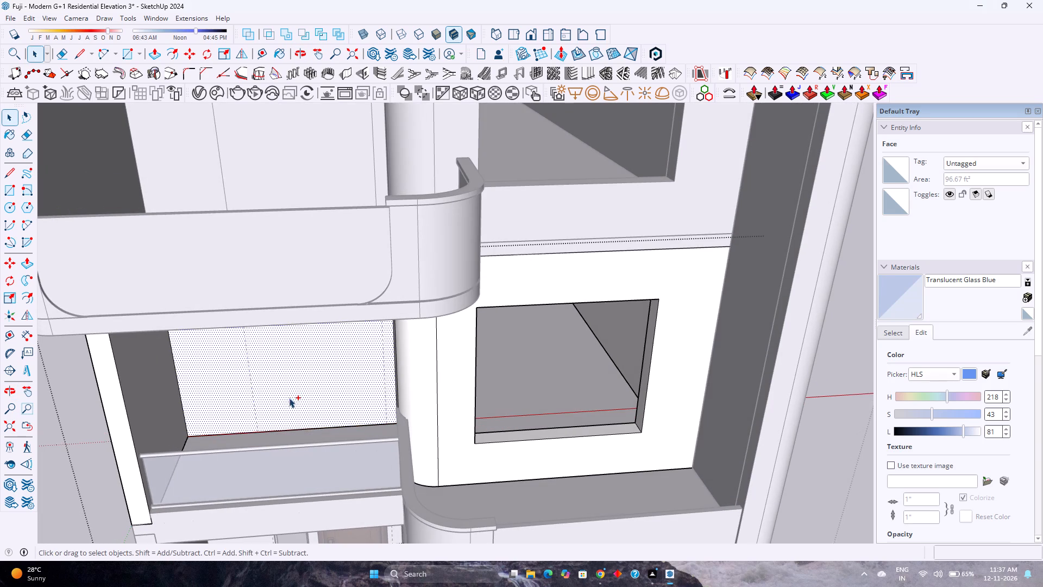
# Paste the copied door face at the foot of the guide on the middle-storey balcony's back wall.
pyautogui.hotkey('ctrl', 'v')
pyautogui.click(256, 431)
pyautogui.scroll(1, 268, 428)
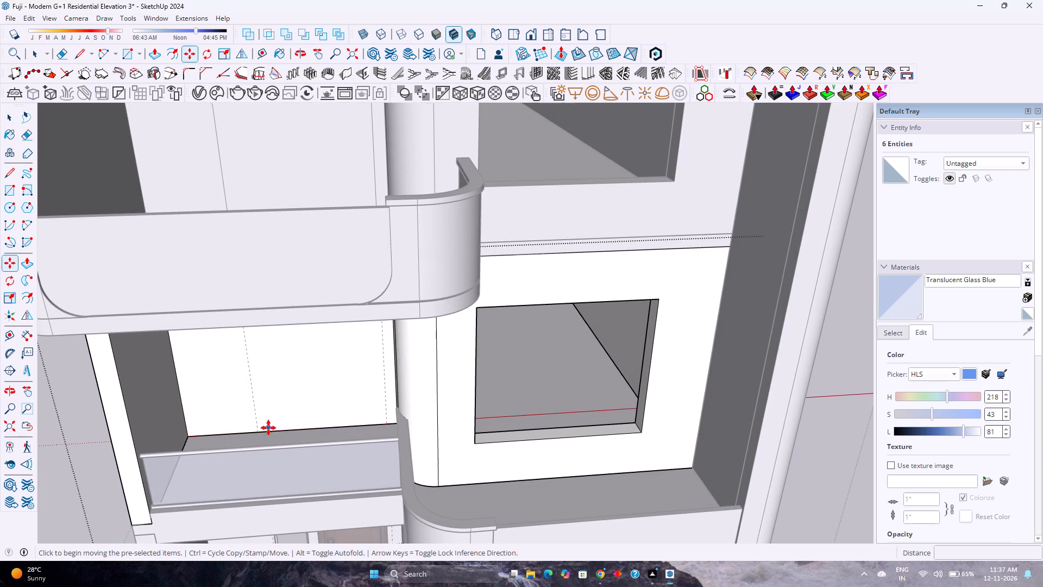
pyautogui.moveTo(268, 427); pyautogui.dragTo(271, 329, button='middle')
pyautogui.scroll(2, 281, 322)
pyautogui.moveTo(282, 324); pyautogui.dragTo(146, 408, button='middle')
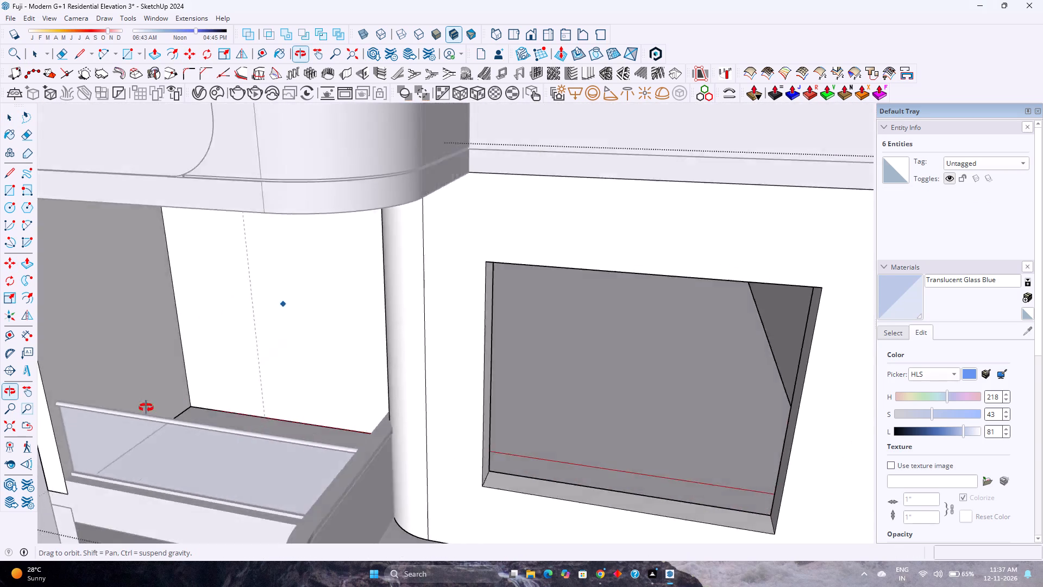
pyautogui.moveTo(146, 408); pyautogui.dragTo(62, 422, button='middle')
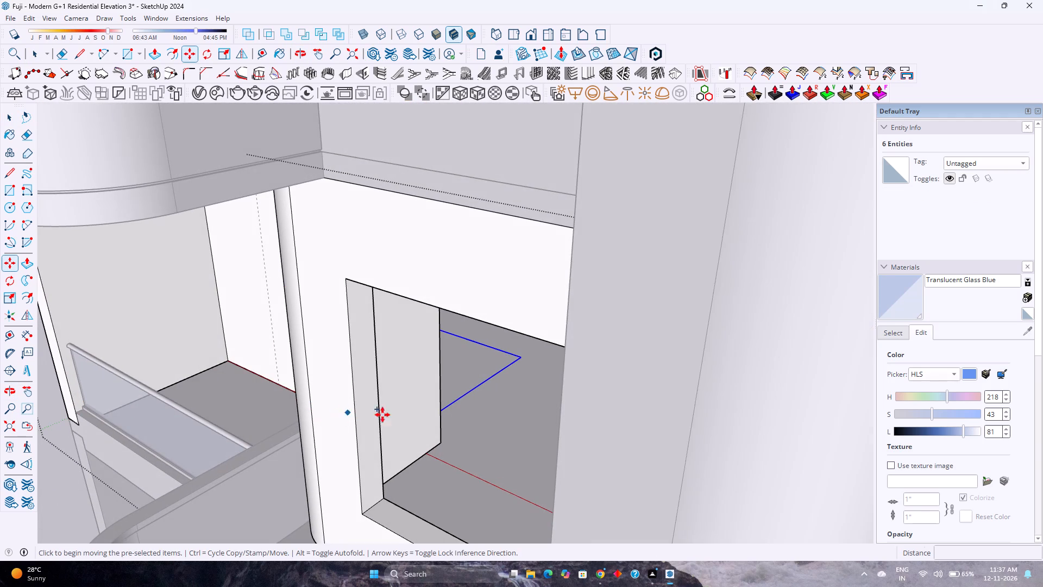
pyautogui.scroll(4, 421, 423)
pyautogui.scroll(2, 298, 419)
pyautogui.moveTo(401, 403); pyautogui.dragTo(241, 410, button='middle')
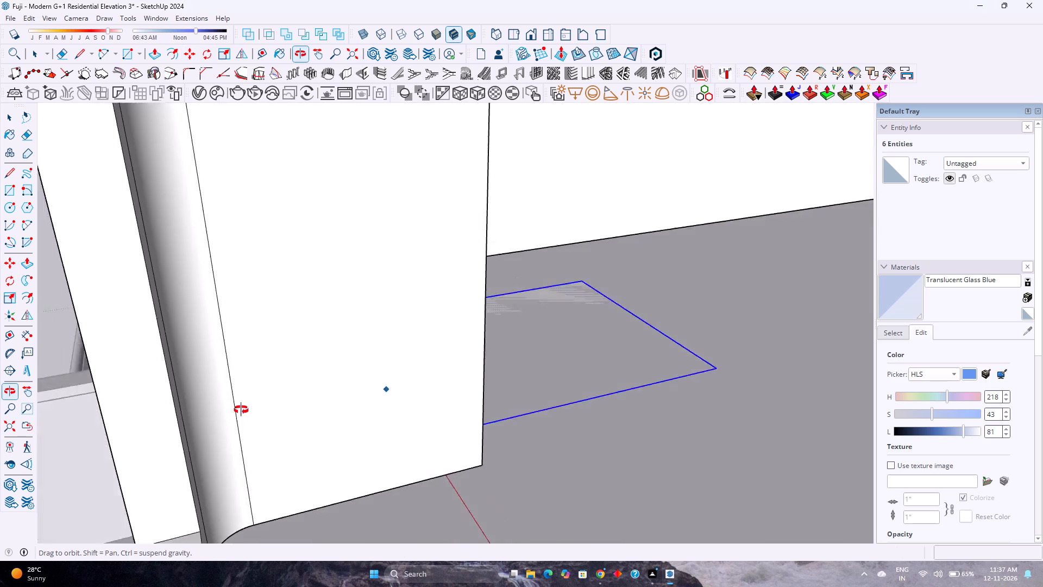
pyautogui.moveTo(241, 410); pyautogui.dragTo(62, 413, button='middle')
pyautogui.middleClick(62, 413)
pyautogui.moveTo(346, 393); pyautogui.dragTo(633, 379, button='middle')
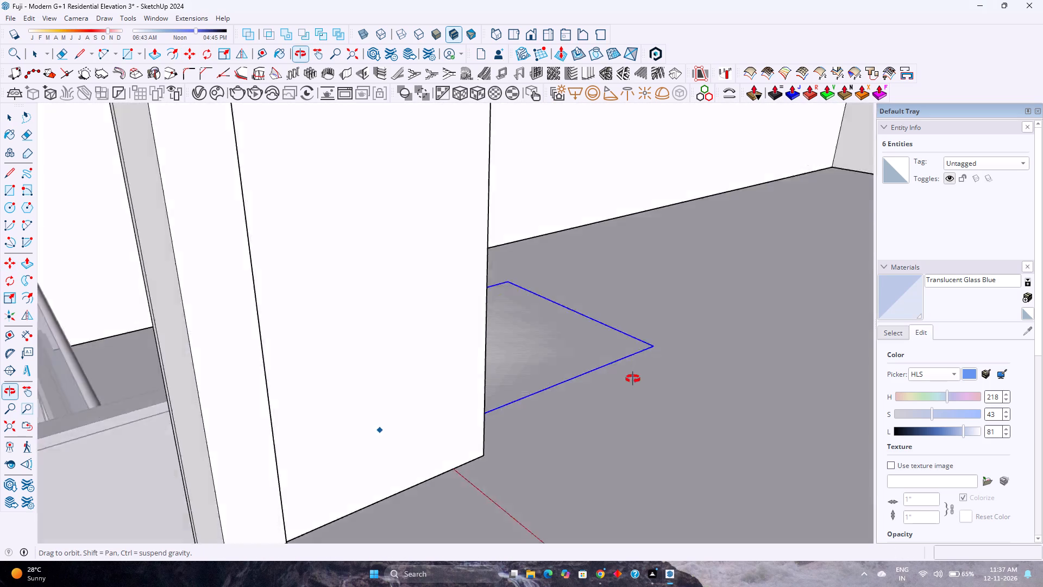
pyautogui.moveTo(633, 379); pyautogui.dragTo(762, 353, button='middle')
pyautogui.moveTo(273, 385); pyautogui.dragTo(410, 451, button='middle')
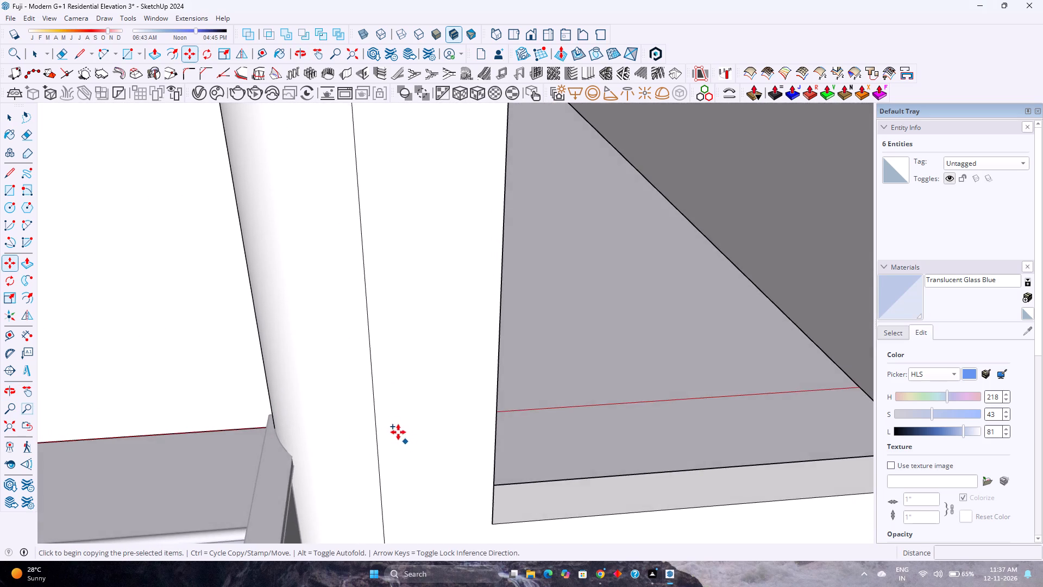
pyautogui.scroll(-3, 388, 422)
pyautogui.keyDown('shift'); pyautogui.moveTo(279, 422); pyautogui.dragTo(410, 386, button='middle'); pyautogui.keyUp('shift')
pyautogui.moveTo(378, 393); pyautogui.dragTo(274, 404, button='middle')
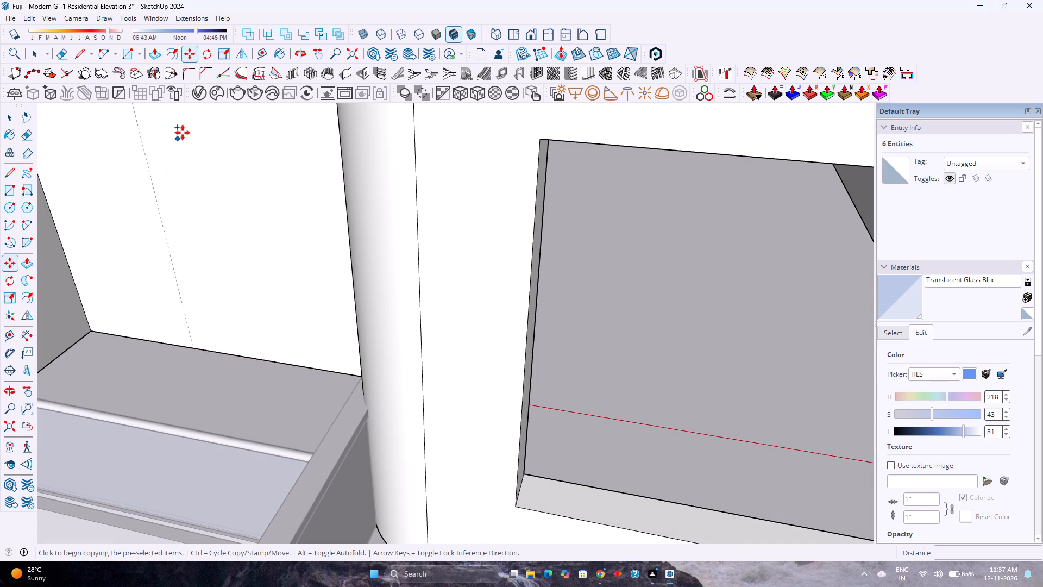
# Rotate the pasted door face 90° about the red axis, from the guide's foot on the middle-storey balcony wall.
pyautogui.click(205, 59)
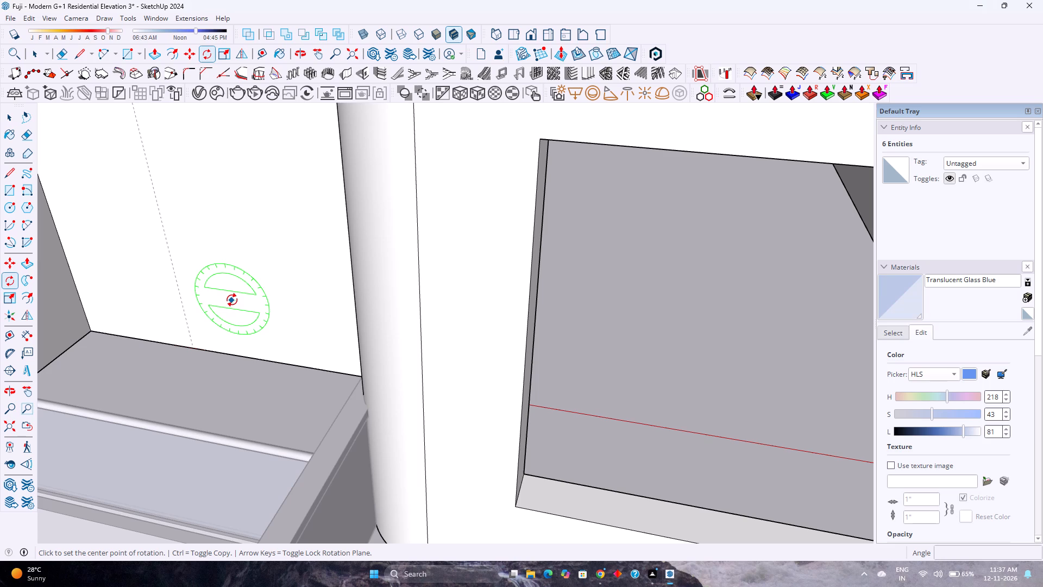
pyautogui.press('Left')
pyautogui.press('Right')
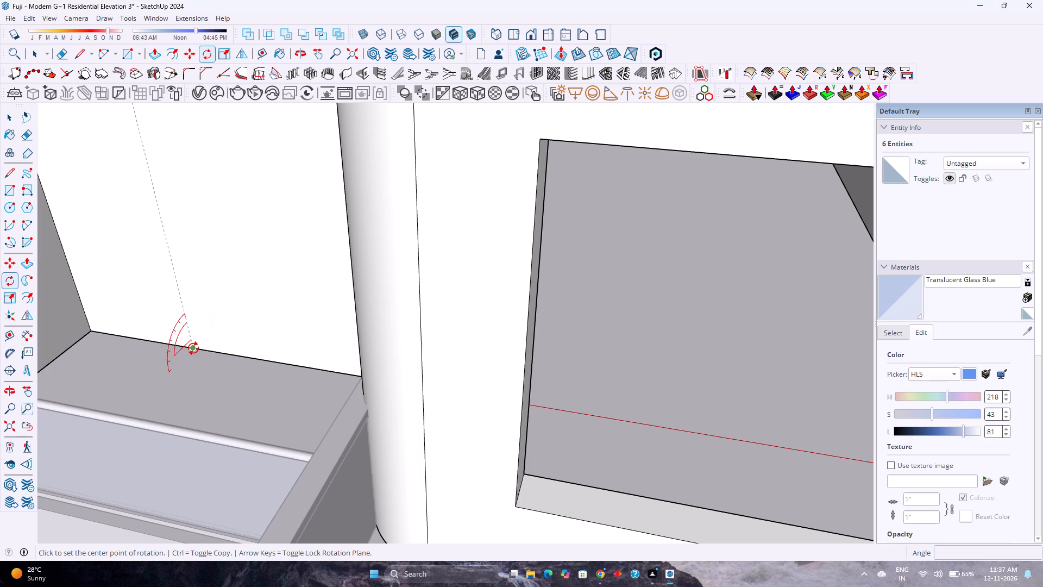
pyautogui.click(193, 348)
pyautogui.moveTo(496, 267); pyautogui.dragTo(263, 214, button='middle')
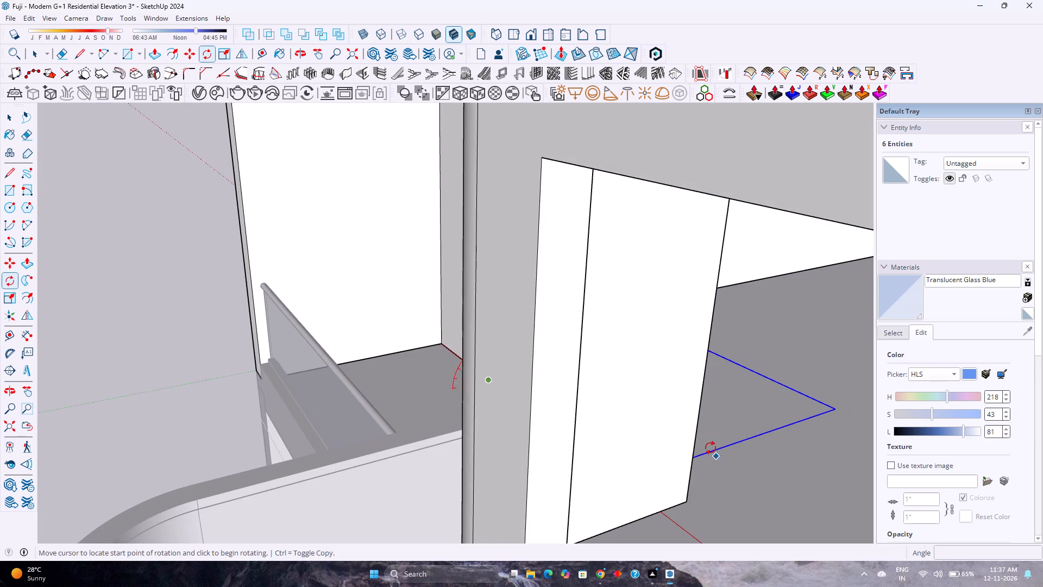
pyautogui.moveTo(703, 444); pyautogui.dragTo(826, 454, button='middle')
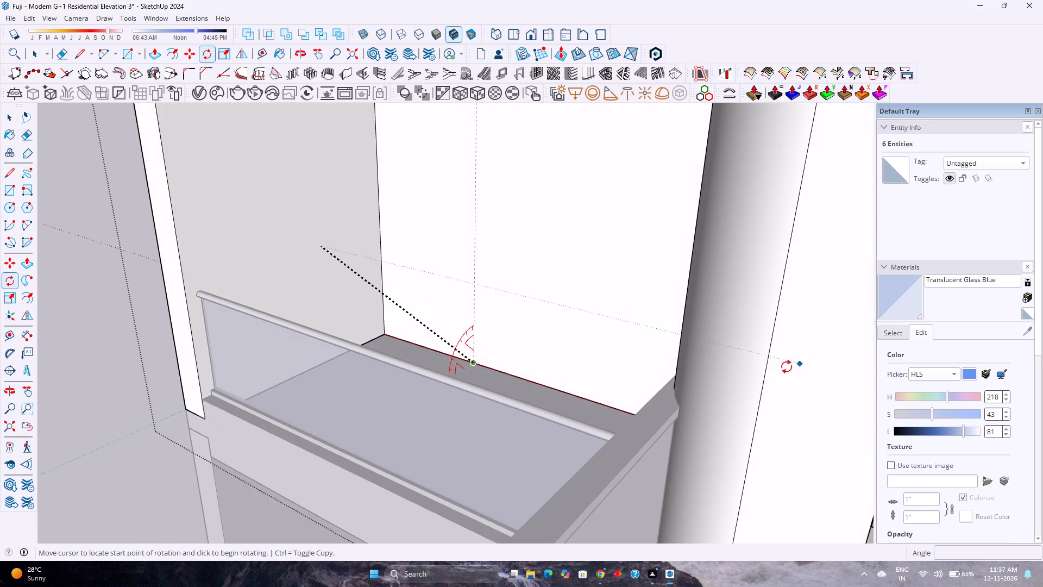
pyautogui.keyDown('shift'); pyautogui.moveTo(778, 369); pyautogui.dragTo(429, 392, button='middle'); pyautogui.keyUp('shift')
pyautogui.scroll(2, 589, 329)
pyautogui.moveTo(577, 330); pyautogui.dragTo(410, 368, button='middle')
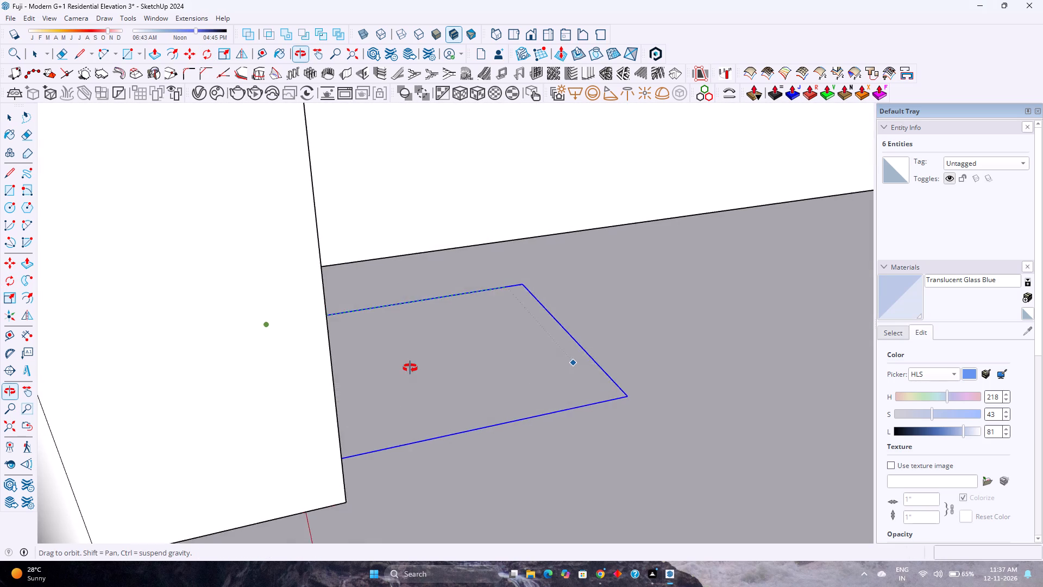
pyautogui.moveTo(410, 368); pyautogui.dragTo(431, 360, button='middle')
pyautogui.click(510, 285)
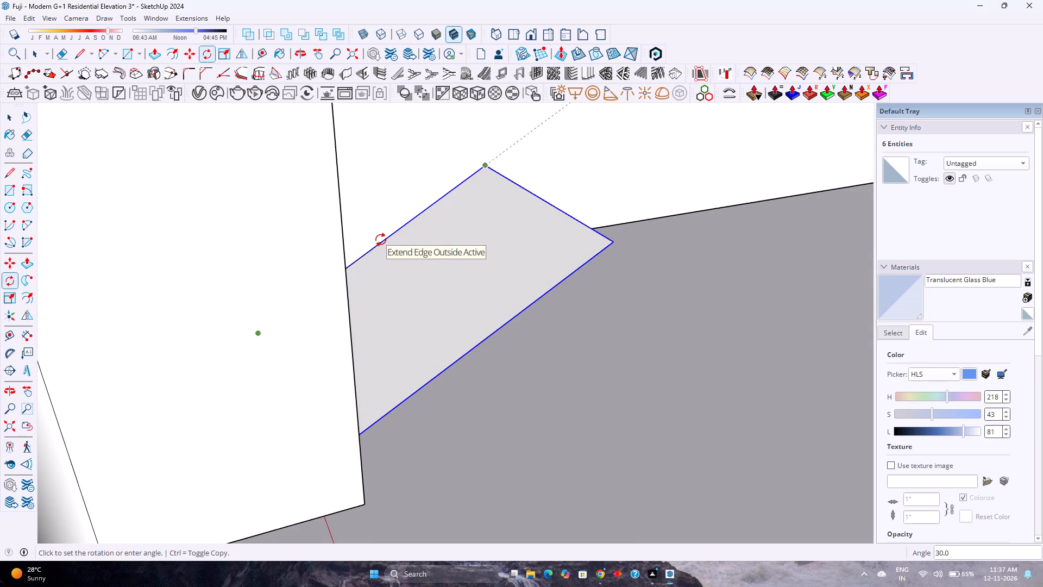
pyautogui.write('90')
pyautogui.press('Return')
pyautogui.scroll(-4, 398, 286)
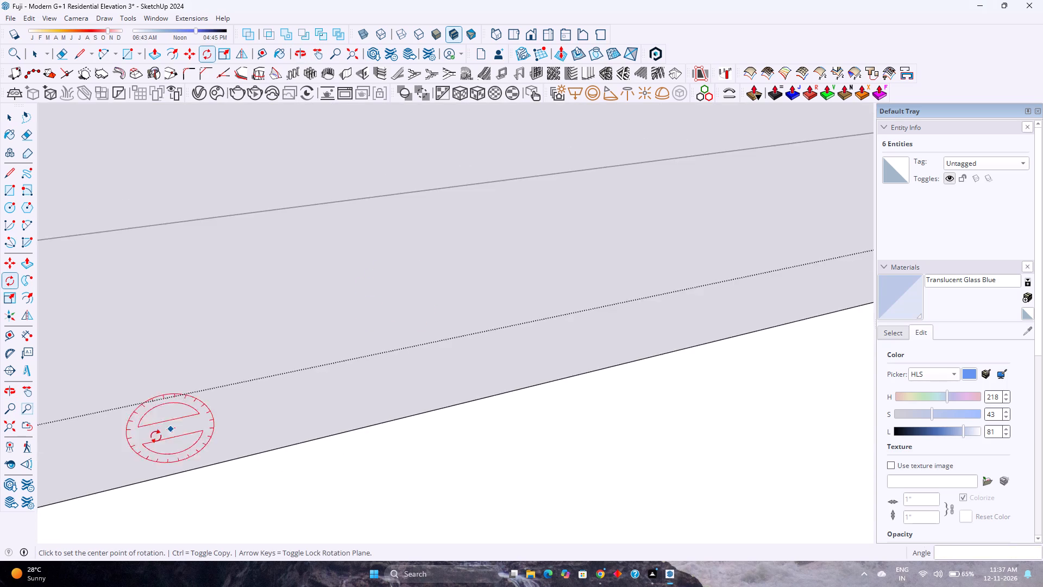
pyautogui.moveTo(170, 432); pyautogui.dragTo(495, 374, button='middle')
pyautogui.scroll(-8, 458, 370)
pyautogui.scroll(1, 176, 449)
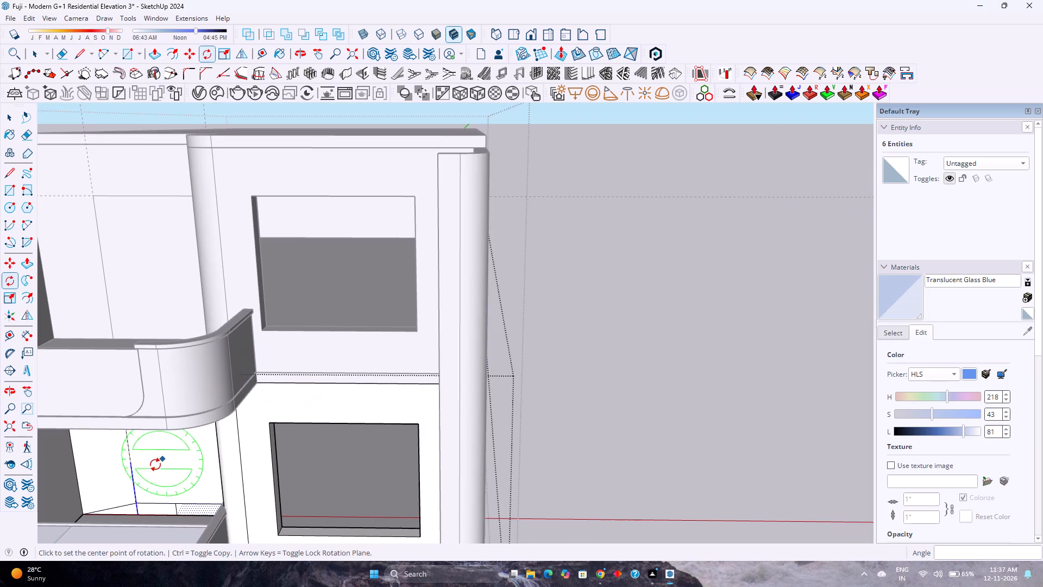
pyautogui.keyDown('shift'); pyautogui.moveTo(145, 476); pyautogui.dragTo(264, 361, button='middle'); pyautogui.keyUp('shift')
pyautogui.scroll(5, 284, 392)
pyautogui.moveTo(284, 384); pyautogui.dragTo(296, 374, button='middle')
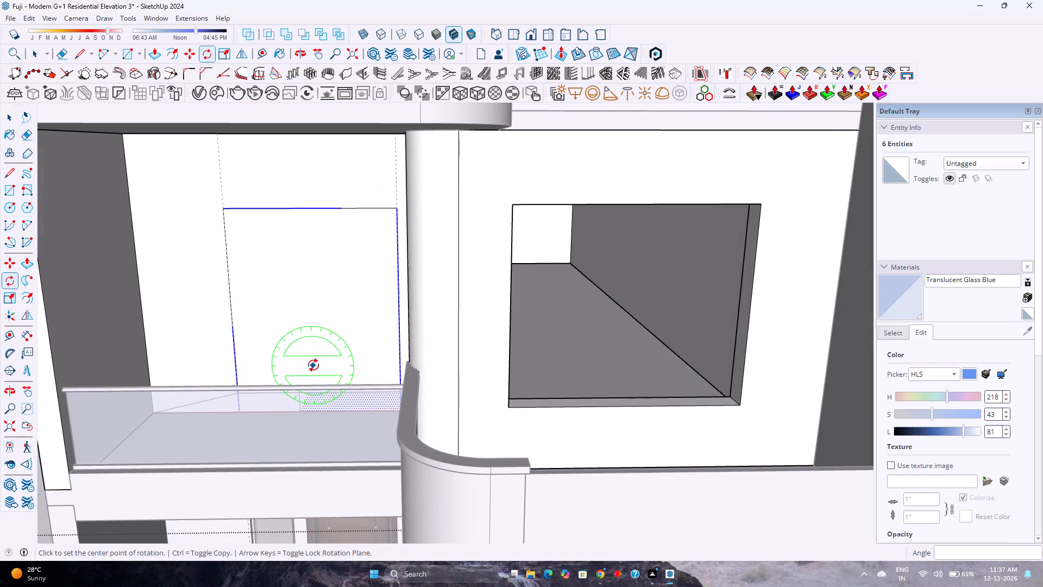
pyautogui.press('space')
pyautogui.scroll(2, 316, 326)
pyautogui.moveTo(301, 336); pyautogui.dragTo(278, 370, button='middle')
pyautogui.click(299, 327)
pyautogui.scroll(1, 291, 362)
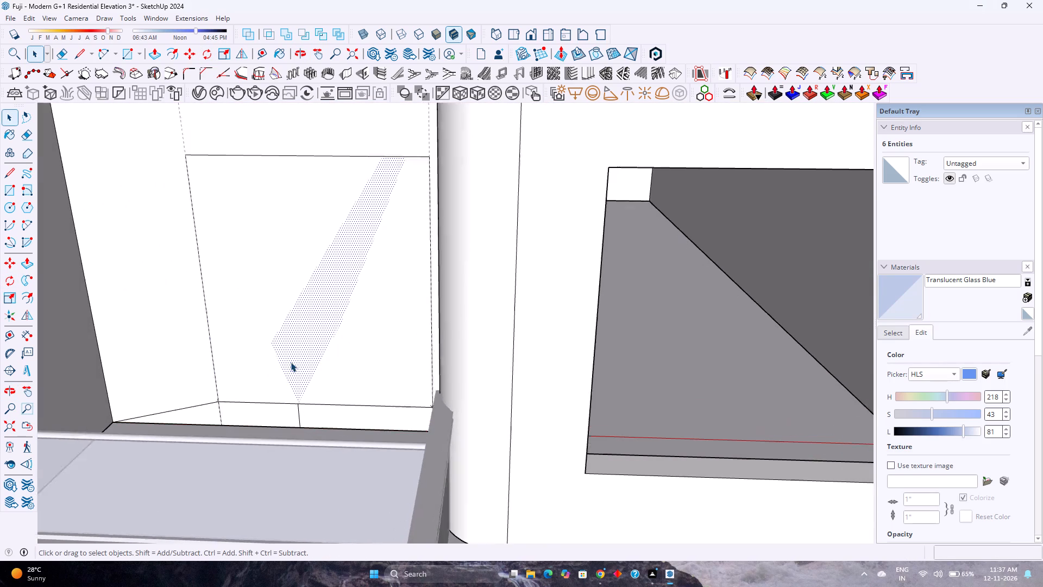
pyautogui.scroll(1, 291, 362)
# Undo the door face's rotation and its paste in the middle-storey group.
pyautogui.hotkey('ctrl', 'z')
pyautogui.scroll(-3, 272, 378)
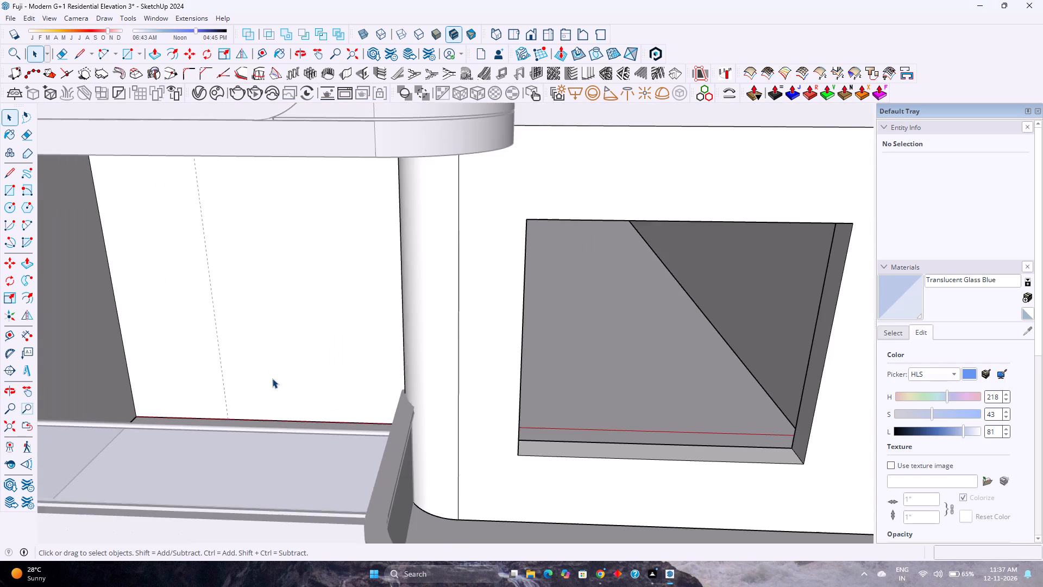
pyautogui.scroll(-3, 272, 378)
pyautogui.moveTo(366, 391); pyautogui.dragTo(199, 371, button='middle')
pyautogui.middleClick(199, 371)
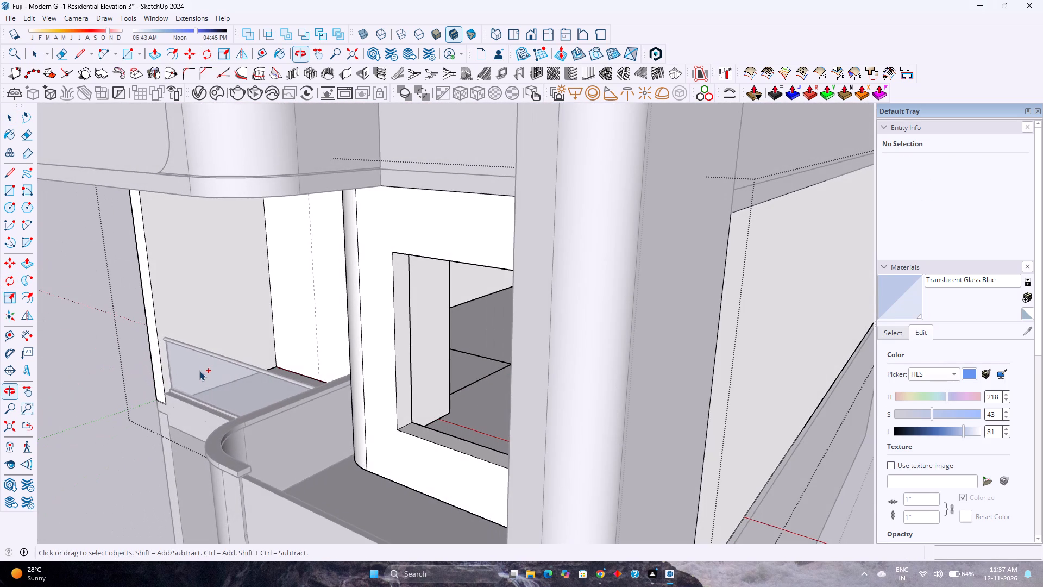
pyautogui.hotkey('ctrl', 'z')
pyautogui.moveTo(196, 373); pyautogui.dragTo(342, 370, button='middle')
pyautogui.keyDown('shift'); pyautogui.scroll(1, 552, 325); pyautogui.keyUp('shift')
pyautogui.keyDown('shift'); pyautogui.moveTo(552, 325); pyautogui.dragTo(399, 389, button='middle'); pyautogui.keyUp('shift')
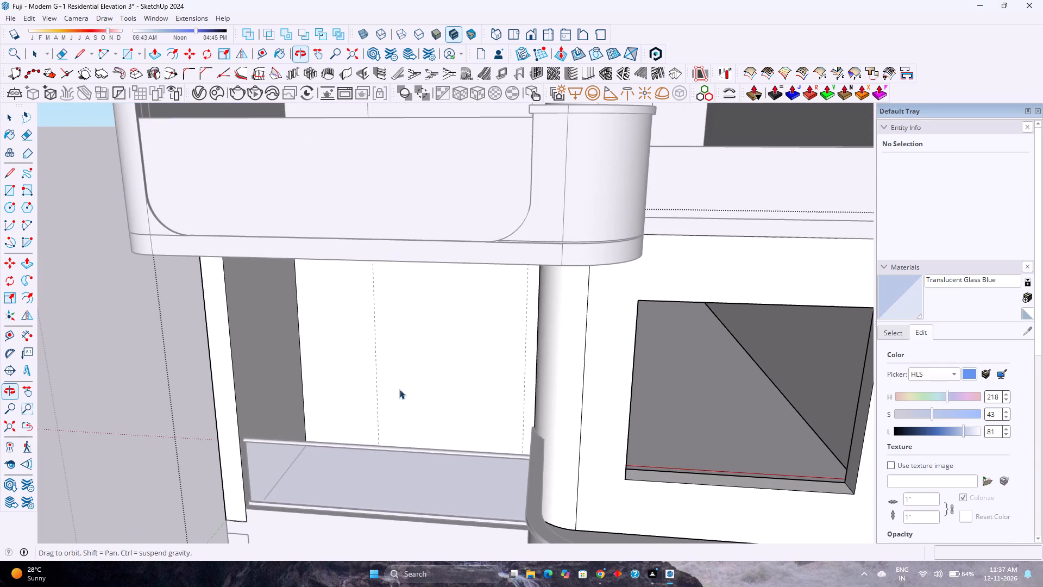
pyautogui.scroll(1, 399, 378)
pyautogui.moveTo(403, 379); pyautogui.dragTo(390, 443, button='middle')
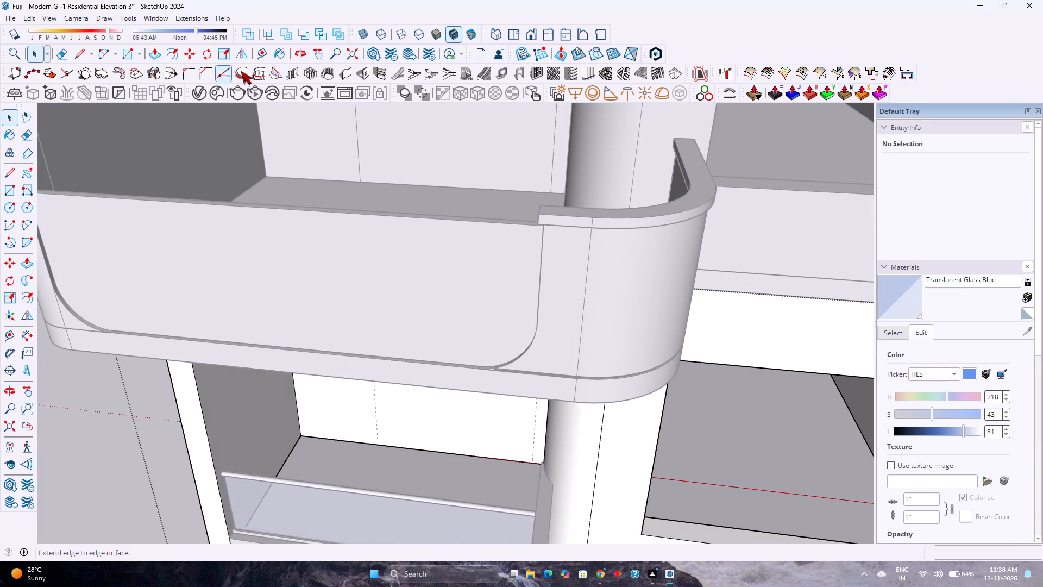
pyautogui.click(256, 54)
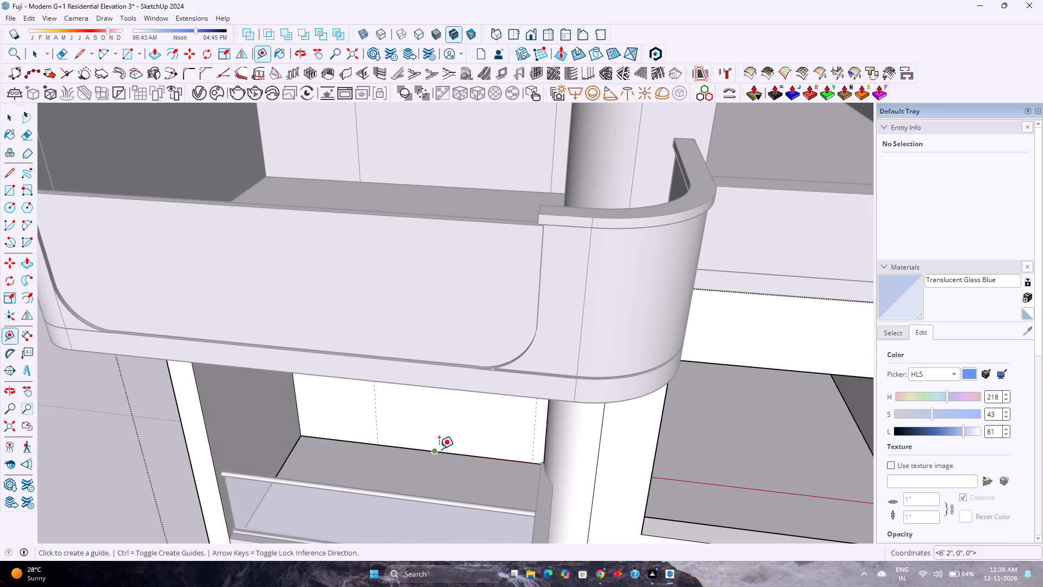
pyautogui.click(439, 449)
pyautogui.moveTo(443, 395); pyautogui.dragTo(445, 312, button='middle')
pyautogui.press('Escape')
# Place a horizontal guide 7'6" above the floor on the middle-storey balcony's back wall.
pyautogui.moveTo(429, 362); pyautogui.dragTo(403, 414, button='middle')
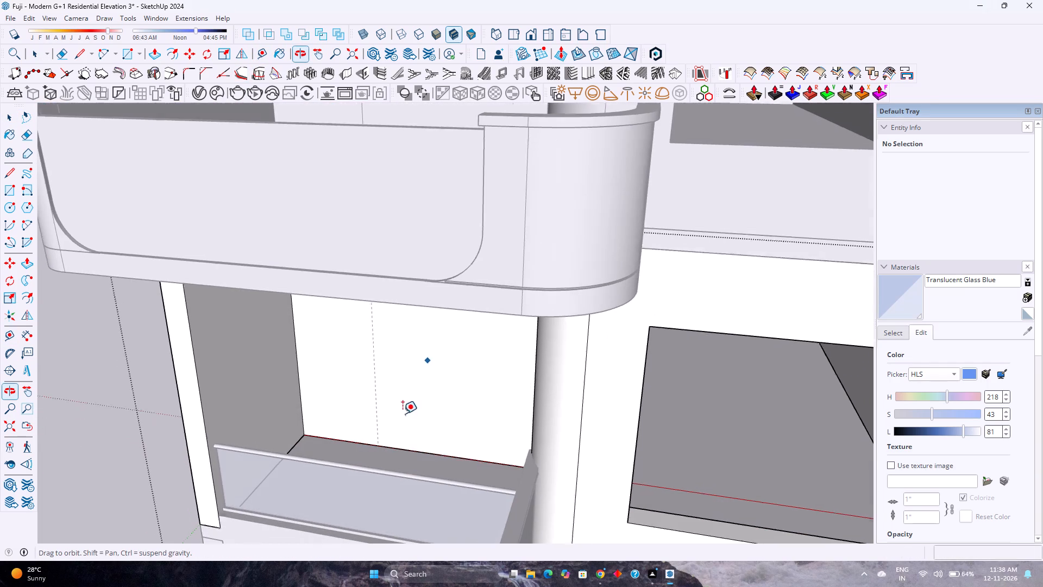
pyautogui.moveTo(403, 414); pyautogui.dragTo(403, 413, button='middle')
pyautogui.click(360, 441)
pyautogui.moveTo(360, 374); pyautogui.dragTo(366, 321, button='middle')
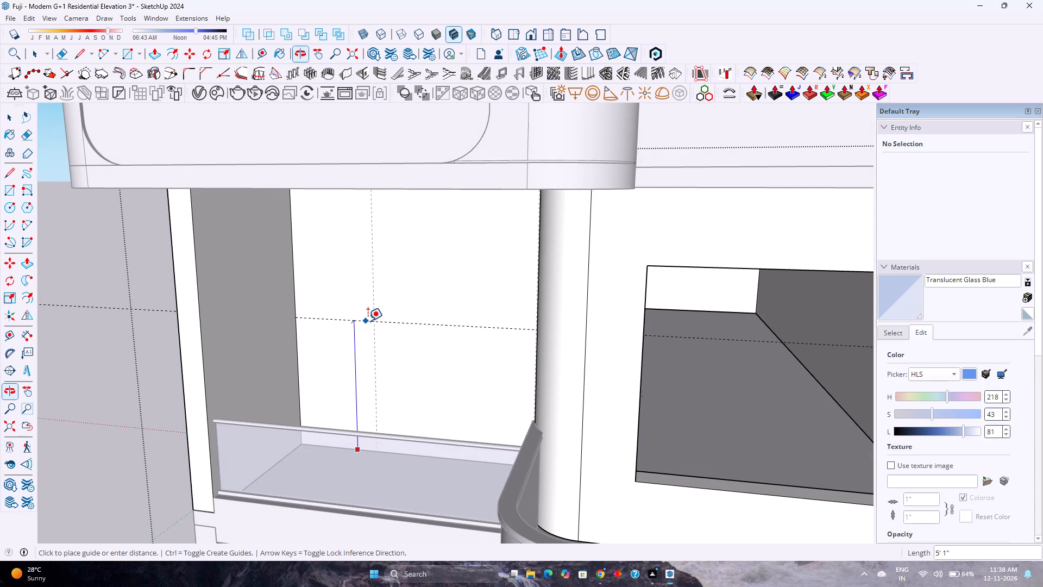
pyautogui.press('7')
pyautogui.write("'6")
pyautogui.press('Return')
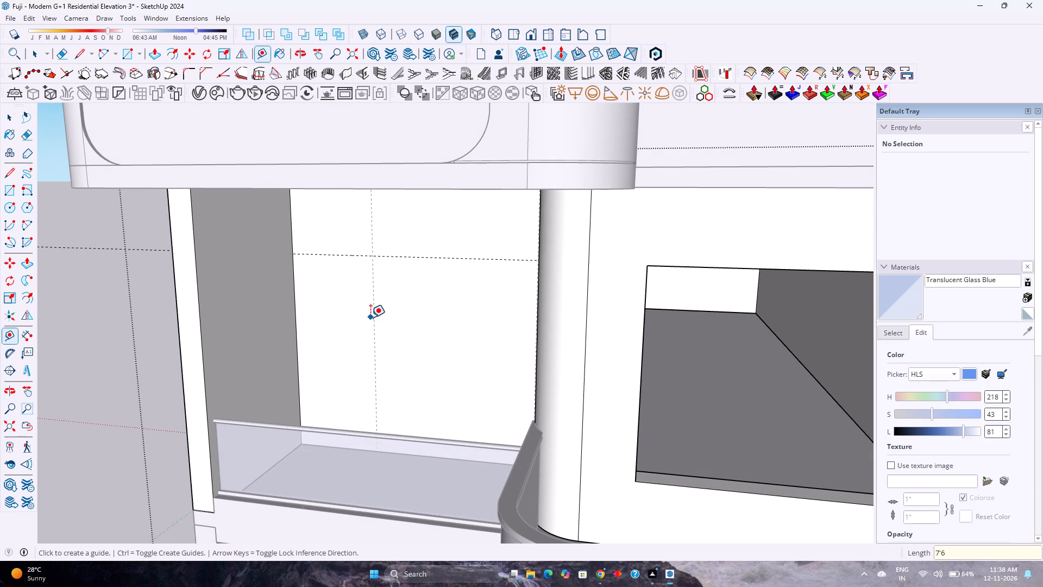
# Draw a 7'6" high door rectangle between the two vertical guides on the middle-storey balcony's back wall, down to the floor.
pyautogui.moveTo(371, 320); pyautogui.dragTo(467, 303, button='middle')
pyautogui.scroll(1, 460, 302)
pyautogui.press('r')
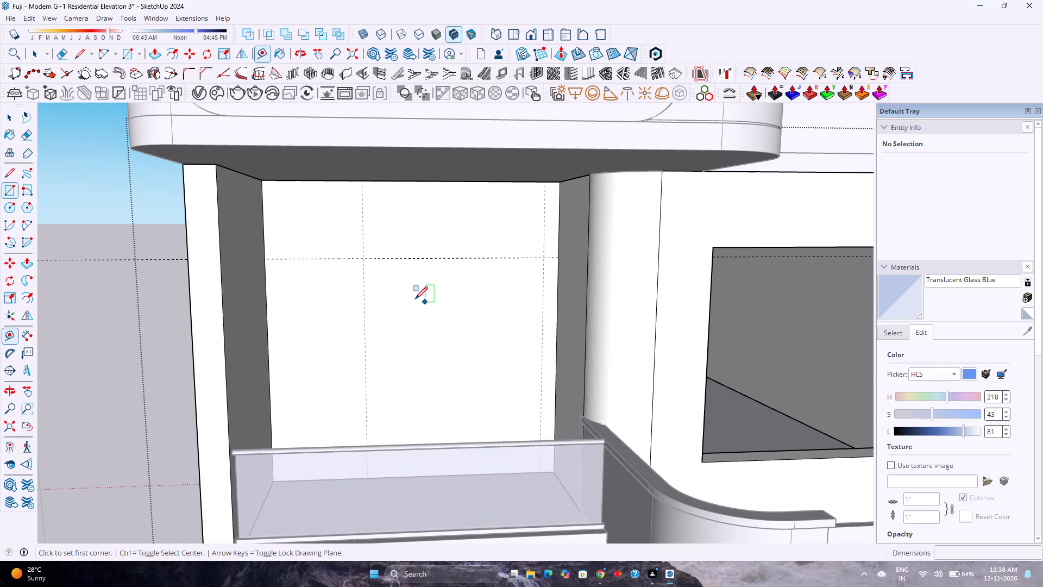
pyautogui.click(365, 260)
pyautogui.moveTo(444, 346); pyautogui.dragTo(448, 380, button='middle')
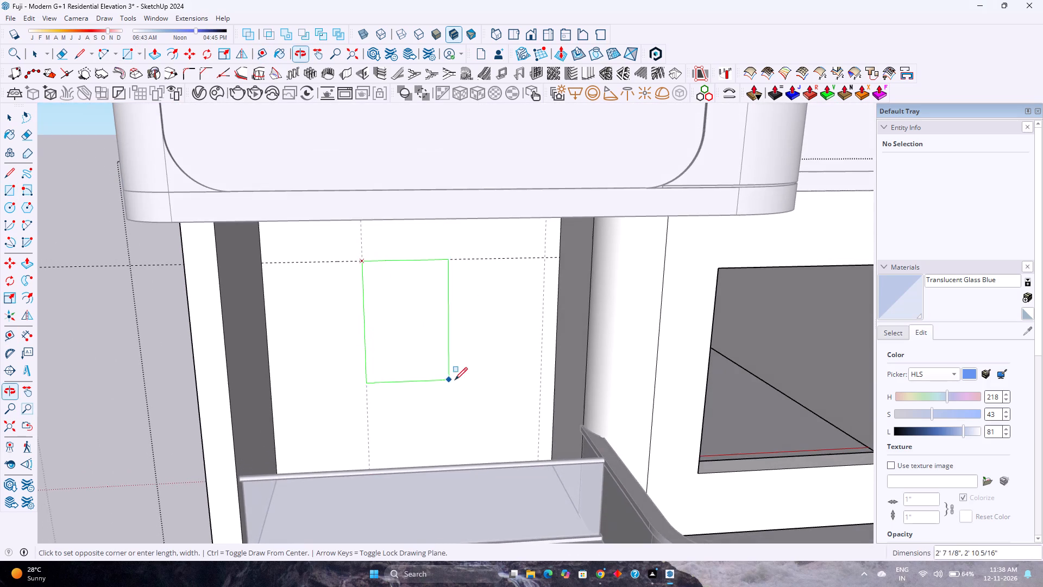
pyautogui.moveTo(483, 404); pyautogui.dragTo(477, 443, button='middle')
pyautogui.click(540, 458)
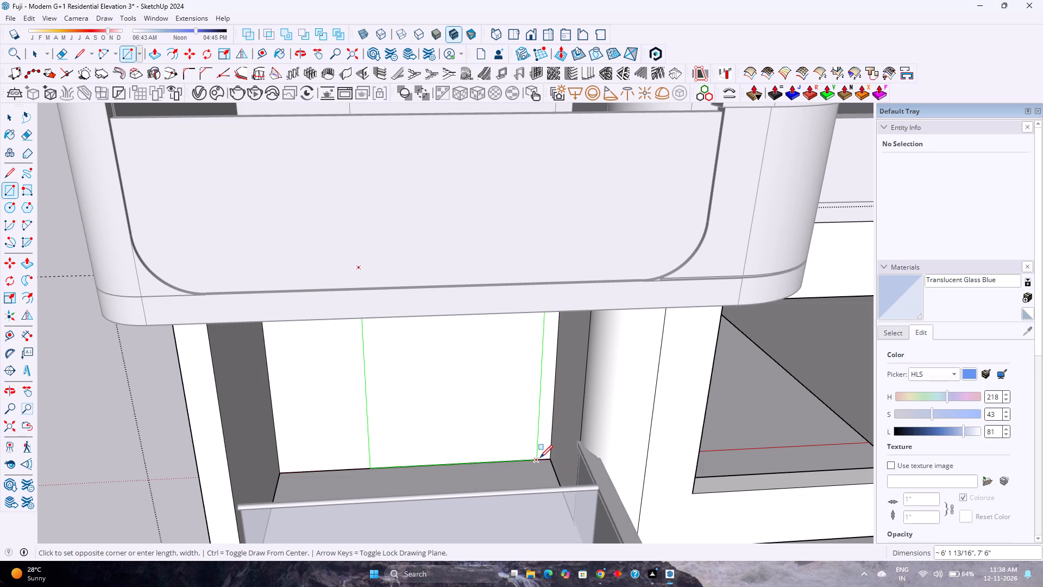
# Push the middle-storey door rectangle through the wall to cut the opening, and leave the group.
pyautogui.moveTo(504, 446); pyautogui.dragTo(379, 416, button='middle')
pyautogui.press('p')
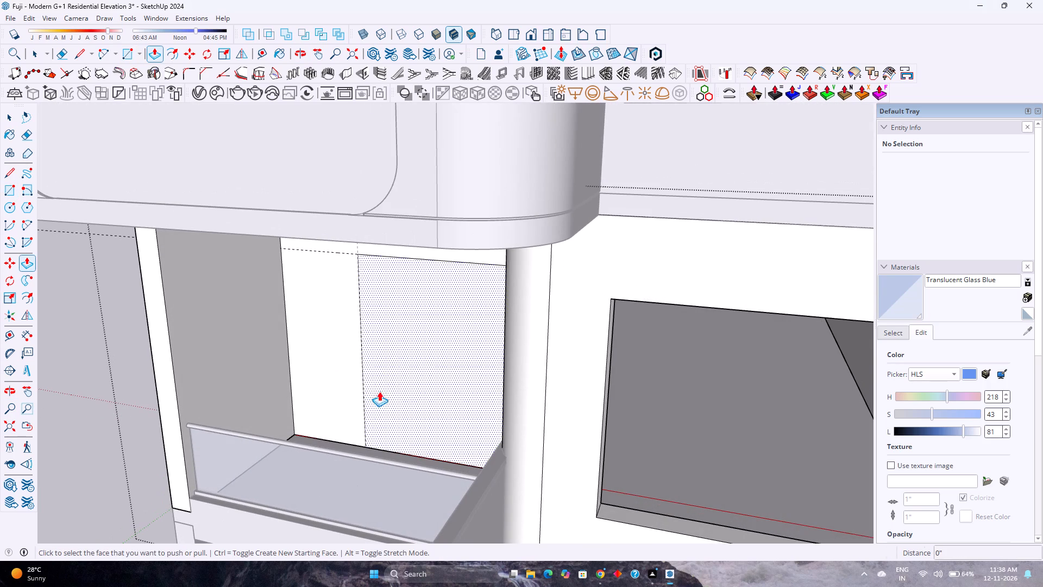
pyautogui.click(395, 366)
pyautogui.click(416, 346)
pyautogui.scroll(-3, 415, 336)
pyautogui.keyDown('shift'); pyautogui.moveTo(415, 336); pyautogui.dragTo(440, 384, button='middle'); pyautogui.keyUp('shift')
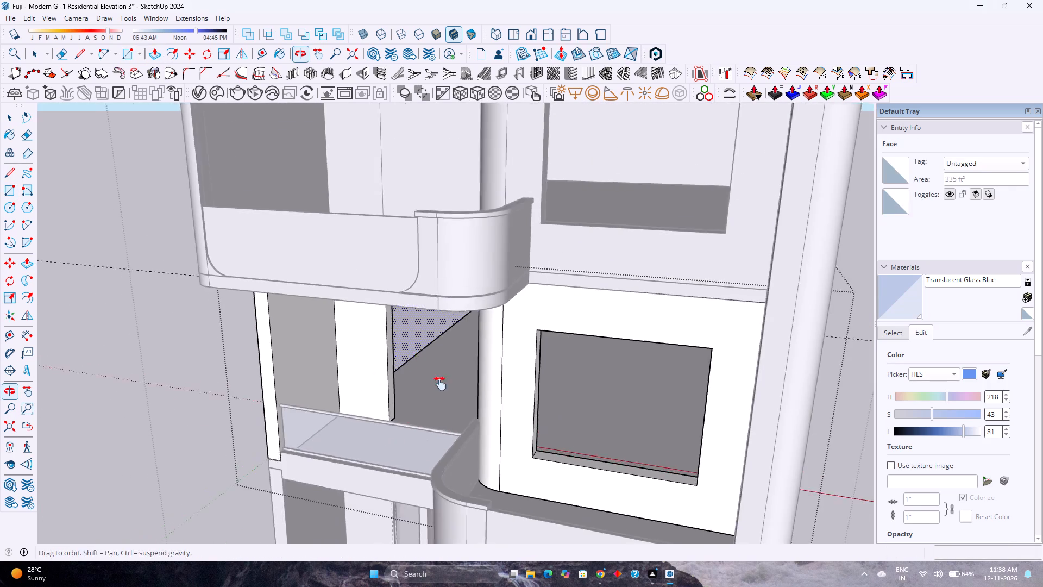
pyautogui.keyDown('shift'); pyautogui.moveTo(440, 384); pyautogui.dragTo(445, 392, button='middle'); pyautogui.keyUp('shift')
pyautogui.scroll(-4, 441, 369)
pyautogui.press('space')
pyautogui.scroll(-4, 439, 368)
pyautogui.press('Escape')
# Open the top-storey group, push its balcony door rectangle through the wall by the same depth, and leave the group.
pyautogui.doubleClick(439, 292)
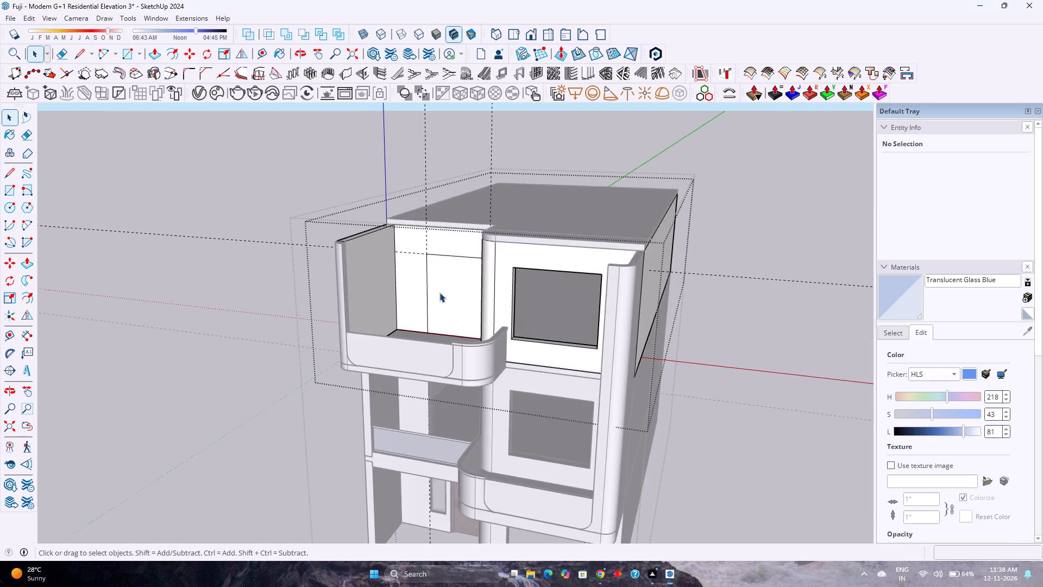
pyautogui.scroll(5, 439, 292)
pyautogui.press('p')
pyautogui.doubleClick(460, 282)
pyautogui.press('space')
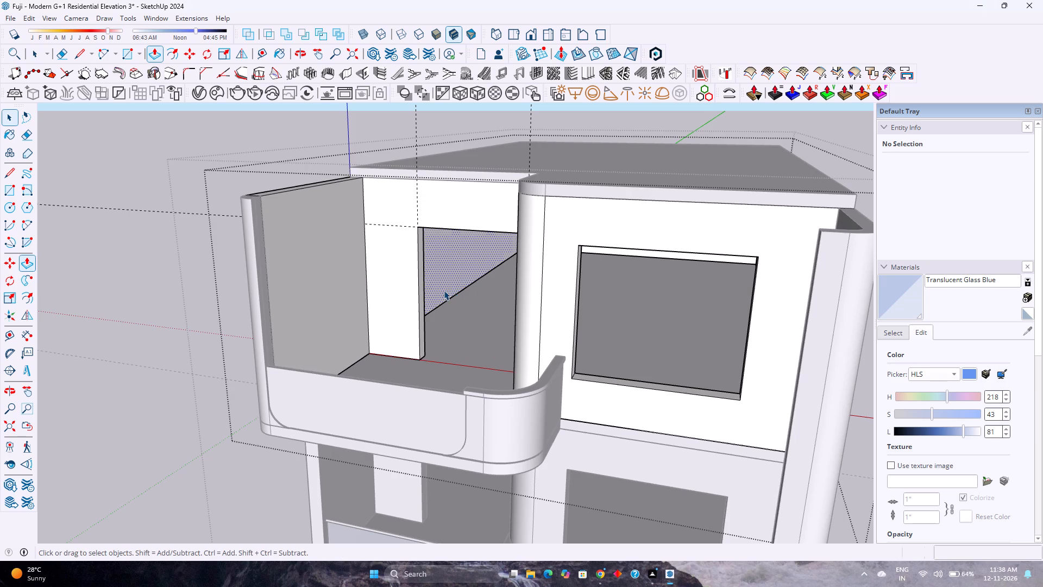
pyautogui.scroll(-4, 439, 292)
pyautogui.press('Escape')
pyautogui.scroll(-4, 439, 292)
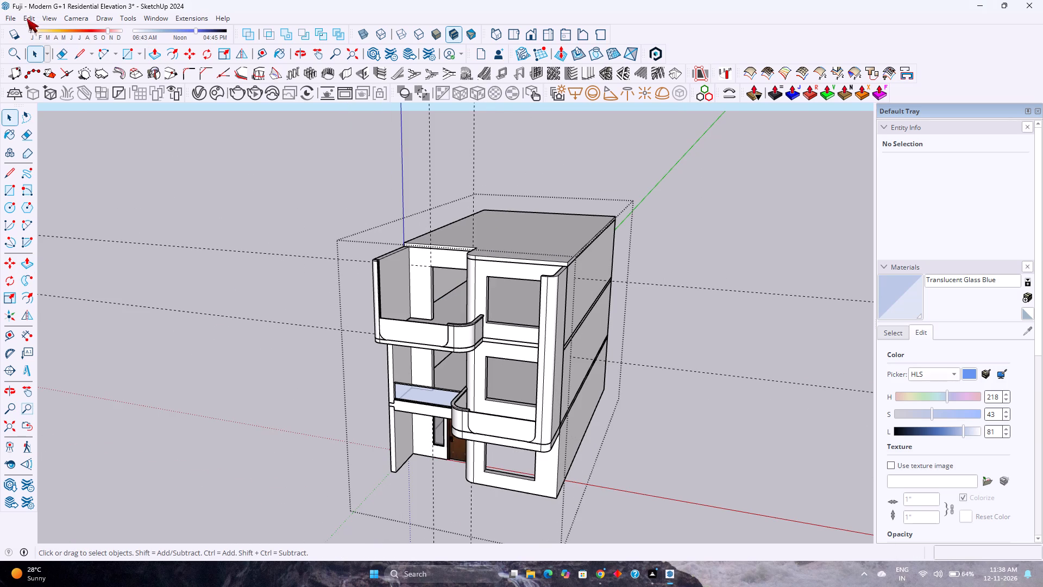
# Delete all the construction guides from the model.
pyautogui.click(26, 17)
pyautogui.click(99, 129)
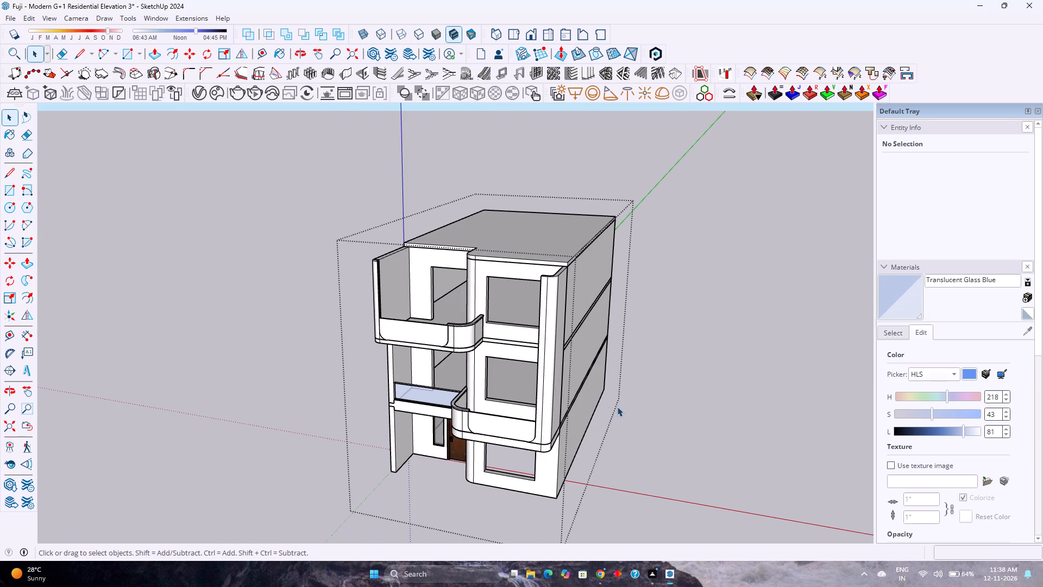
# Examine the front elevation, checking the balcony door openings, windows and curved balconies on all storeys.
pyautogui.scroll(1, 556, 364)
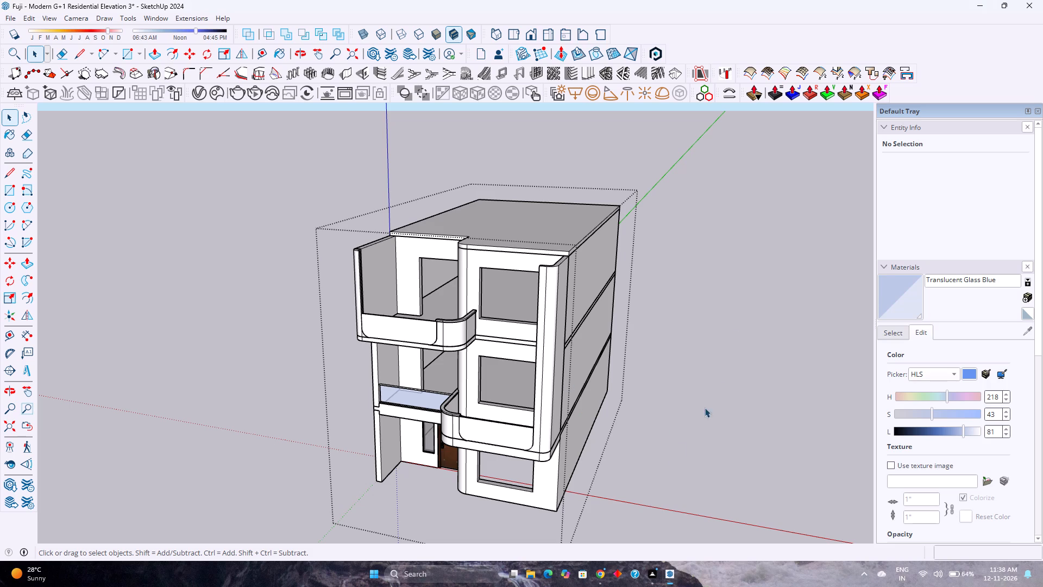
pyautogui.scroll(4, 472, 303)
pyautogui.moveTo(435, 336); pyautogui.dragTo(442, 338, button='middle')
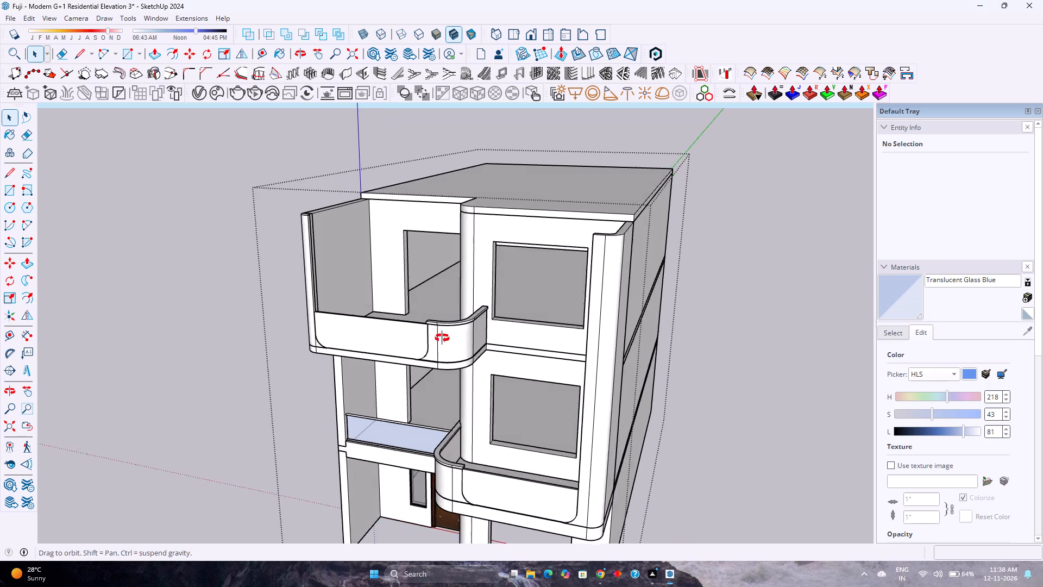
pyautogui.moveTo(442, 338); pyautogui.dragTo(563, 356, button='middle')
pyautogui.scroll(4, 513, 299)
pyautogui.moveTo(512, 301); pyautogui.dragTo(500, 336, button='middle')
pyautogui.middleClick(500, 336)
pyautogui.scroll(-3, 500, 336)
pyautogui.scroll(1, 546, 352)
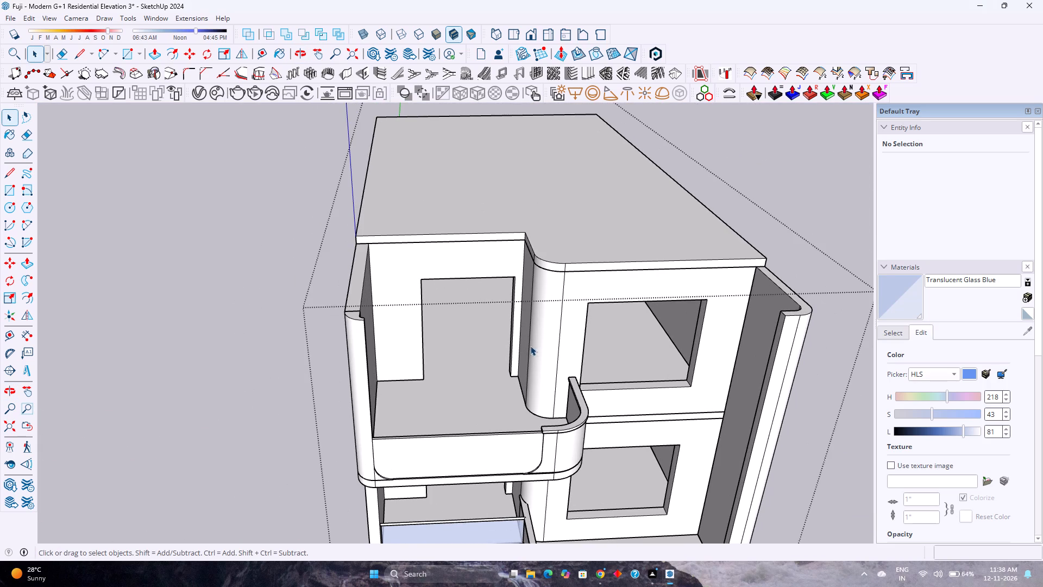
pyautogui.scroll(-2, 521, 338)
pyautogui.moveTo(595, 422); pyautogui.dragTo(570, 324, button='middle')
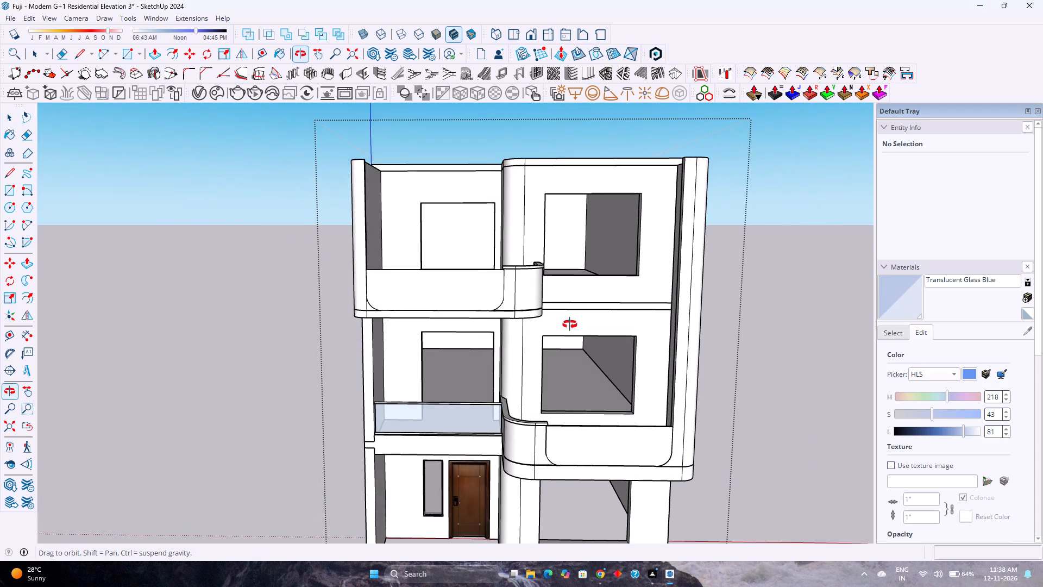
pyautogui.moveTo(570, 324); pyautogui.dragTo(571, 322, button='middle')
pyautogui.scroll(-4, 571, 322)
pyautogui.scroll(3, 571, 322)
pyautogui.scroll(-3, 571, 322)
pyautogui.scroll(2, 571, 322)
pyautogui.scroll(-3, 571, 322)
pyautogui.scroll(4, 571, 322)
pyautogui.scroll(-2, 571, 322)
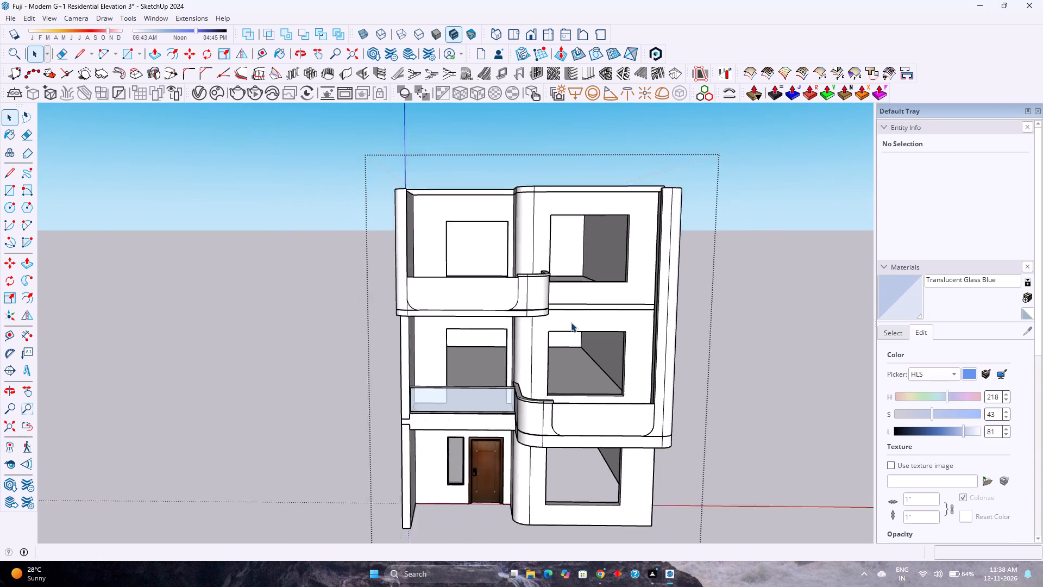
pyautogui.scroll(-5, 571, 322)
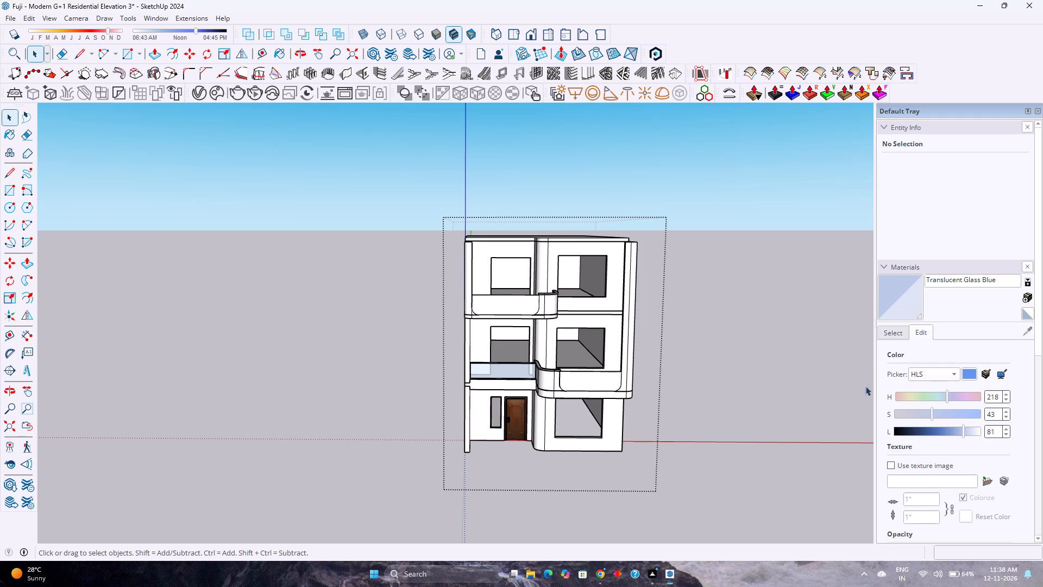
pyautogui.scroll(-3, 532, 363)
pyautogui.scroll(-4, 632, 355)
pyautogui.scroll(3, 632, 355)
pyautogui.scroll(-3, 632, 355)
pyautogui.scroll(1, 632, 355)
pyautogui.scroll(1, 664, 385)
pyautogui.moveTo(659, 382); pyautogui.dragTo(494, 360, button='middle')
pyautogui.scroll(-2, 493, 360)
pyautogui.scroll(1, 492, 359)
pyautogui.scroll(-2, 491, 358)
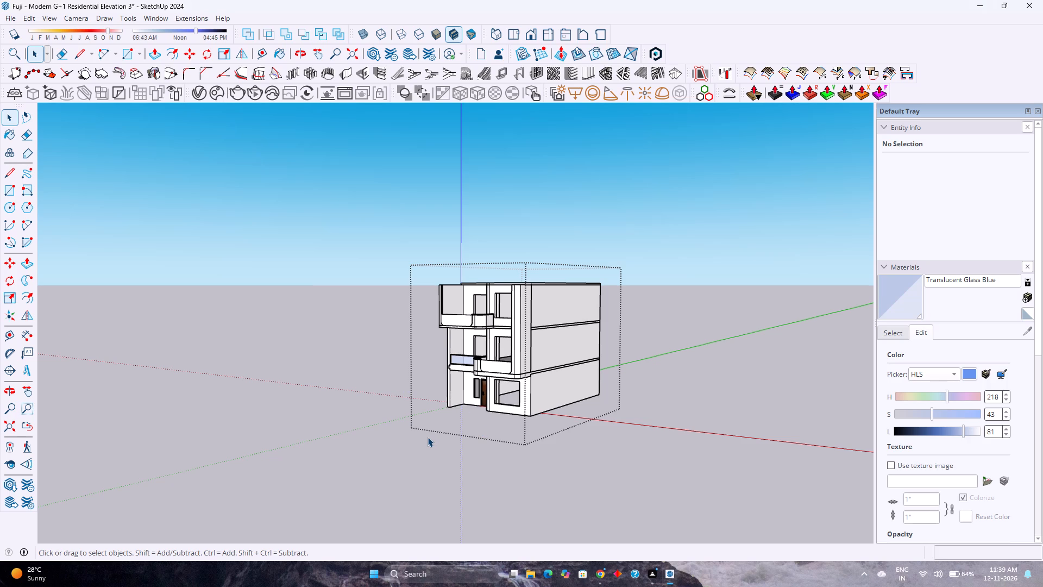
# Examine the top-storey balcony and the roof slab's stepped, curved front outline from above.
pyautogui.scroll(-4, 428, 437)
pyautogui.scroll(4, 494, 378)
pyautogui.scroll(-2, 498, 372)
pyautogui.scroll(5, 498, 372)
pyautogui.moveTo(459, 356); pyautogui.dragTo(536, 492, button='middle')
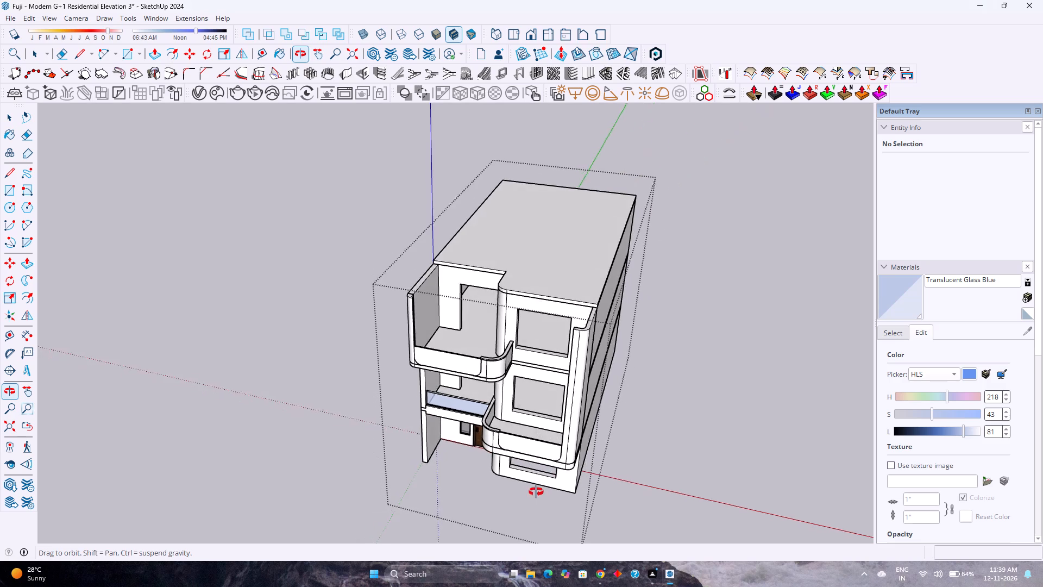
pyautogui.moveTo(536, 492); pyautogui.dragTo(531, 493, button='middle')
pyautogui.scroll(7, 515, 354)
pyautogui.moveTo(513, 357); pyautogui.dragTo(744, 513, button='middle')
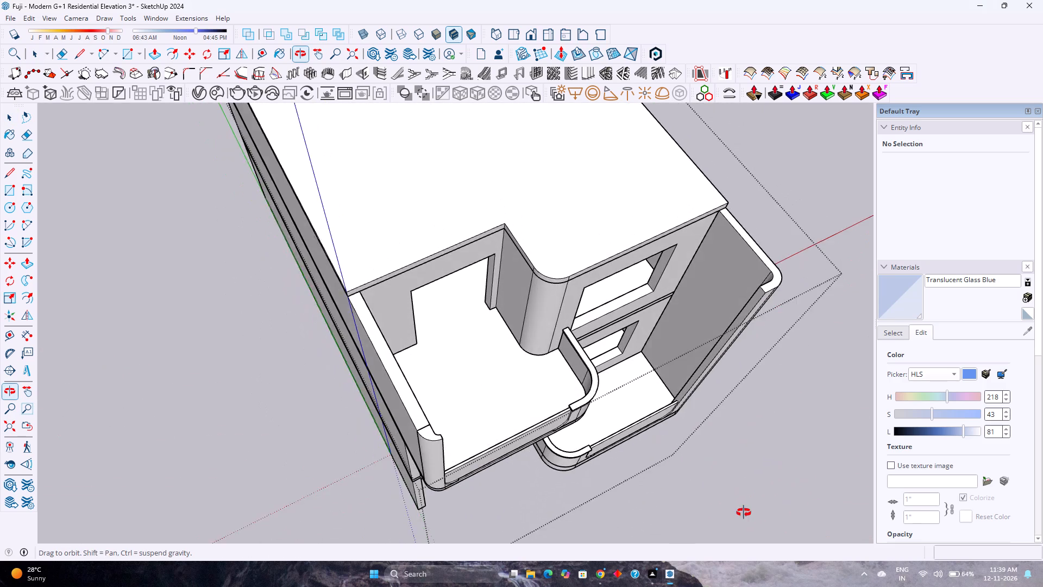
pyautogui.scroll(1, 528, 411)
pyautogui.moveTo(526, 413); pyautogui.dragTo(278, 492, button='middle')
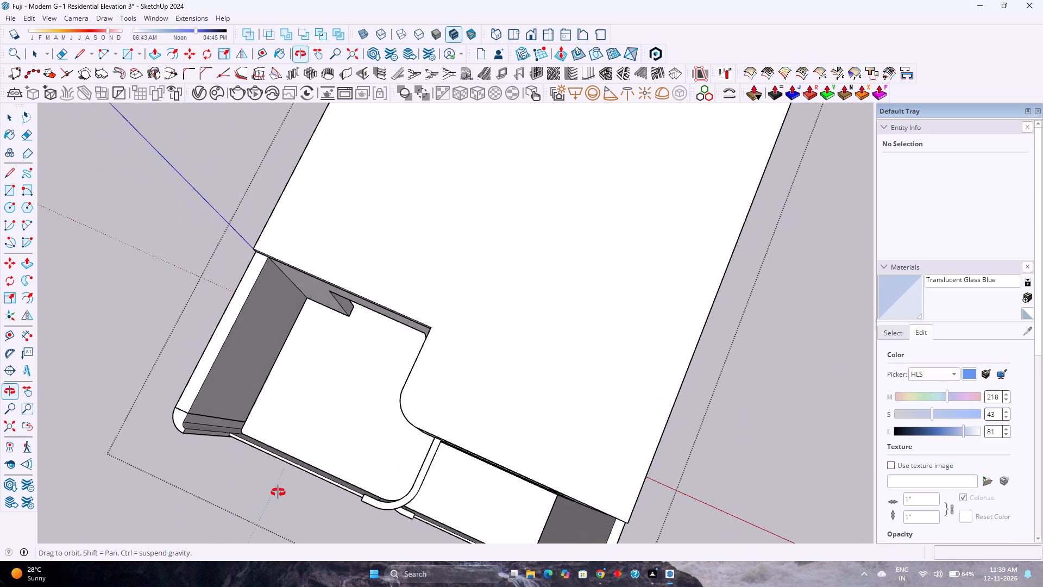
pyautogui.moveTo(278, 492); pyautogui.dragTo(288, 487, button='middle')
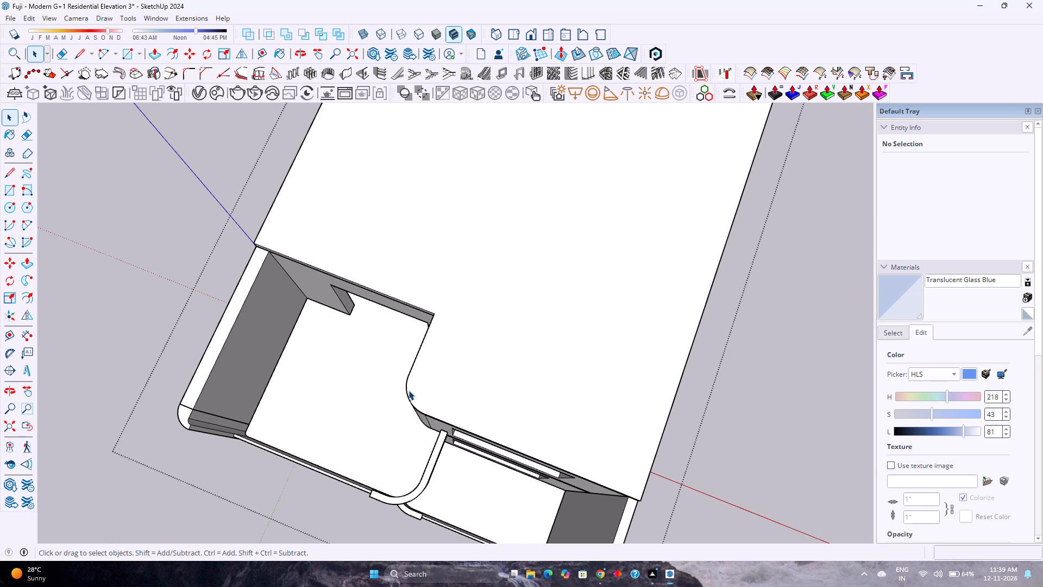
pyautogui.moveTo(418, 489); pyautogui.dragTo(410, 489, button='middle')
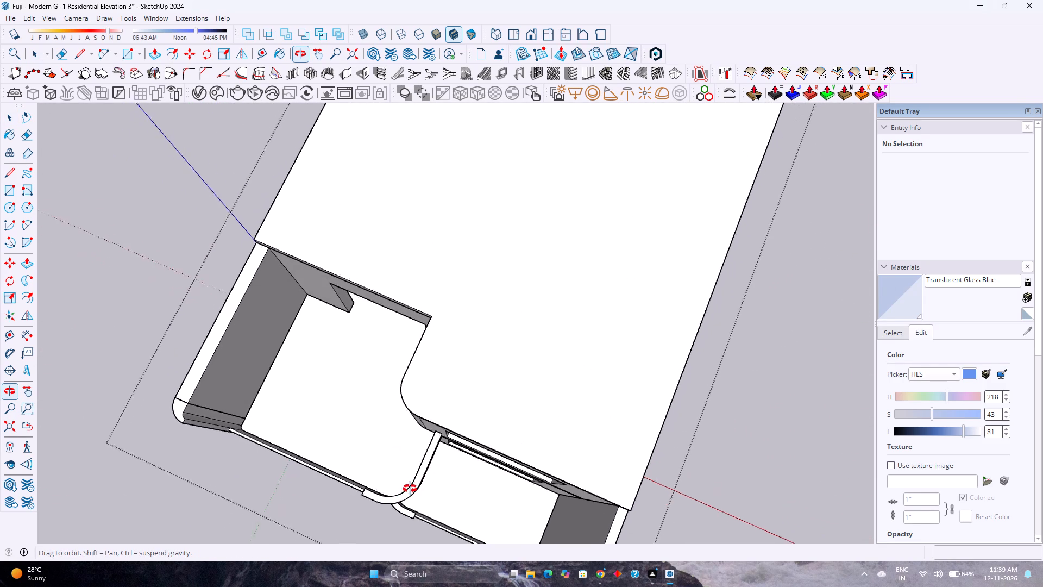
pyautogui.moveTo(410, 489); pyautogui.dragTo(411, 488, button='middle')
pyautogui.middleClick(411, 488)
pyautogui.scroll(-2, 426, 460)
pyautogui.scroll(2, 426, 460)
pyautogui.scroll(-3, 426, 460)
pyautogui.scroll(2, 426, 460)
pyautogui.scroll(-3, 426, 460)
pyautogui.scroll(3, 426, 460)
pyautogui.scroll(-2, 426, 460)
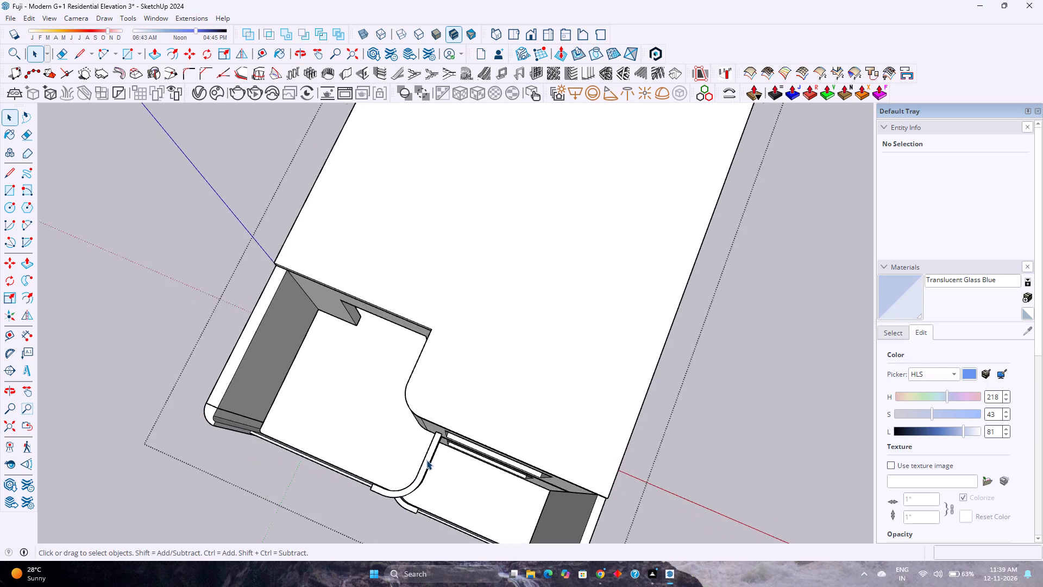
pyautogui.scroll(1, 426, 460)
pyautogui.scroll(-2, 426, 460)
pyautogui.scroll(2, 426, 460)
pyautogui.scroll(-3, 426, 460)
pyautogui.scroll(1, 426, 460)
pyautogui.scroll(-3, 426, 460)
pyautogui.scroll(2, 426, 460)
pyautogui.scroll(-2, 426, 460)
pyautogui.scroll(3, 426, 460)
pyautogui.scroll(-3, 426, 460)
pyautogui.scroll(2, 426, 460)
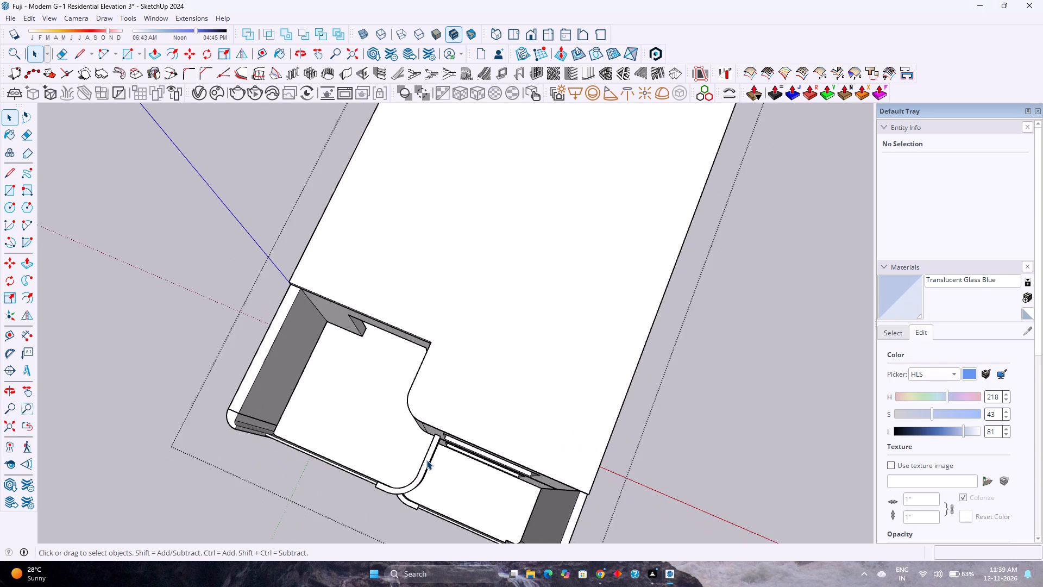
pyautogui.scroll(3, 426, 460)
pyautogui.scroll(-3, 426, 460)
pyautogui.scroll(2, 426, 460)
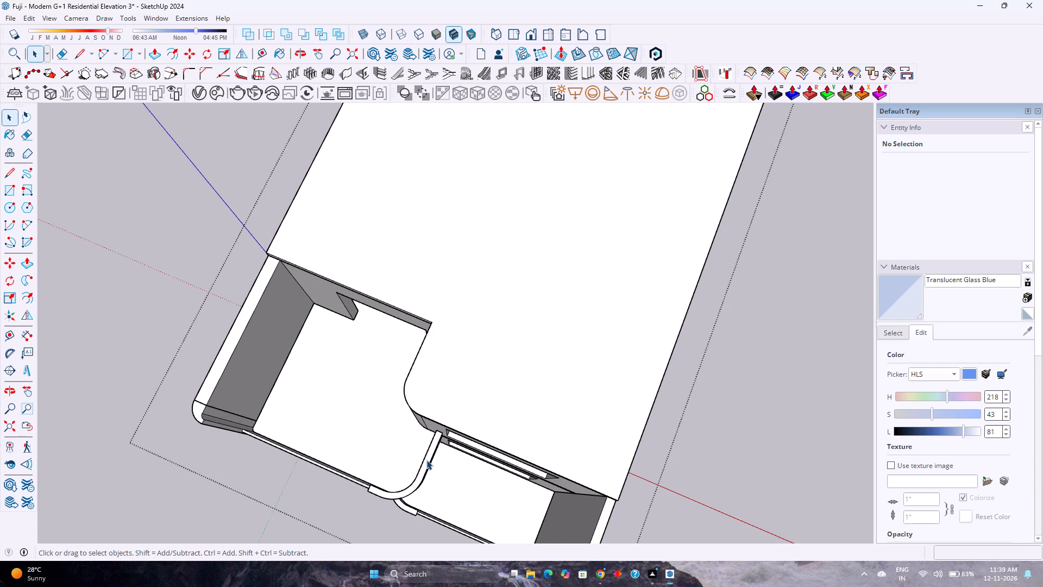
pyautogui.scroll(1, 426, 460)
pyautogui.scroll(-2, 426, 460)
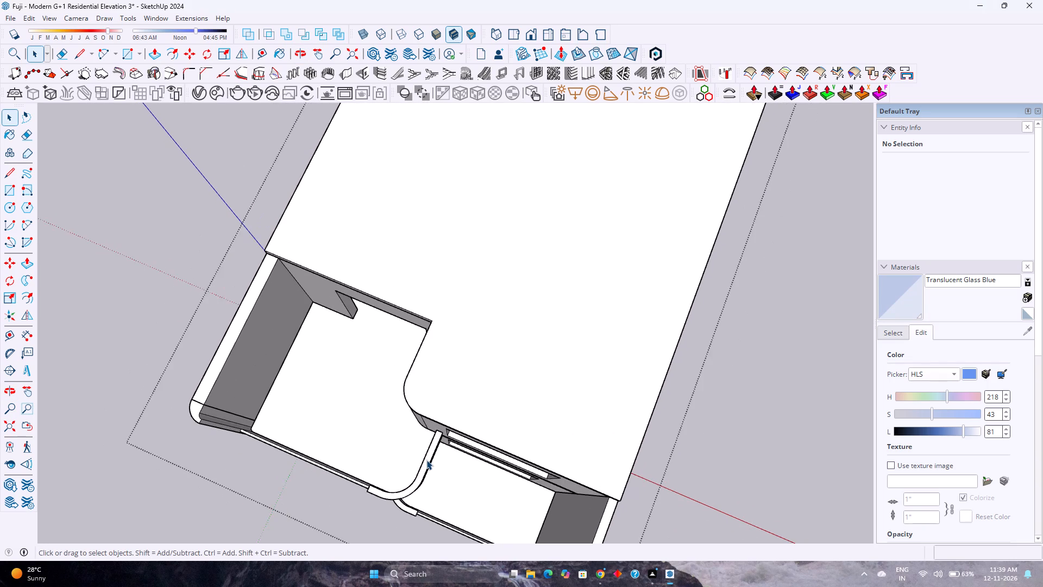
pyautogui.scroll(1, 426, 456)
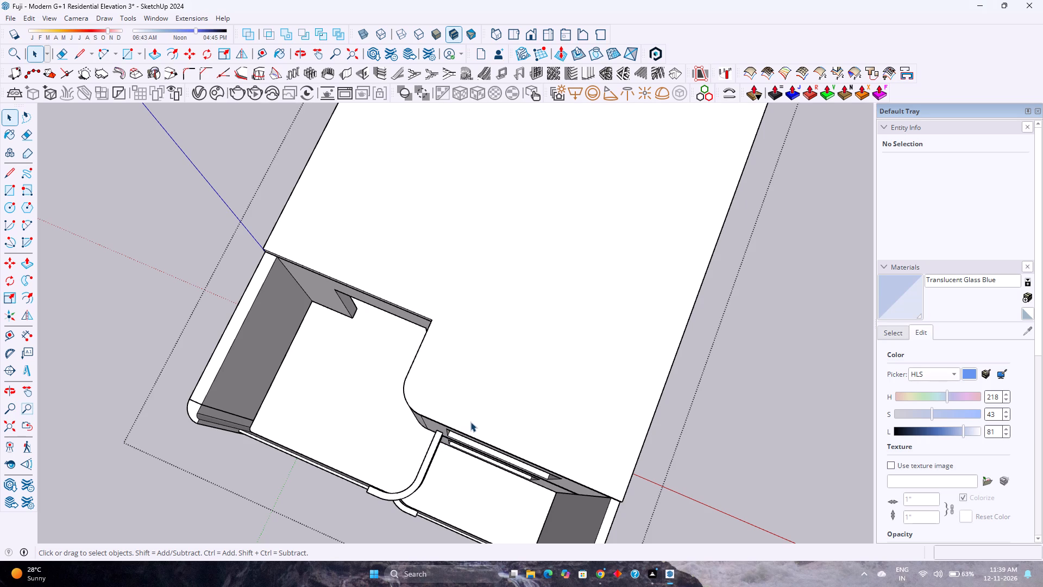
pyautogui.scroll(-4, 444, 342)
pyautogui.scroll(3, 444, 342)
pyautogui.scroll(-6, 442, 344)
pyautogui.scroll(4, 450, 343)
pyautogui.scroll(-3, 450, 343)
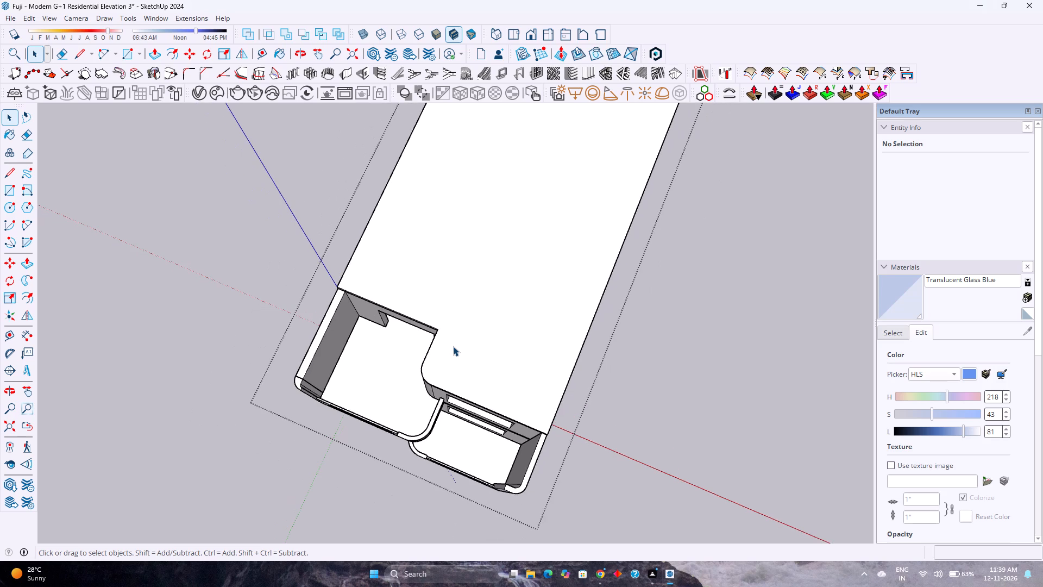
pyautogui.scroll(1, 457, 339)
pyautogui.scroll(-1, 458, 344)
# Examine how the roof slab's front edge meets the top-storey balcony recess and the curved wall corner.
pyautogui.moveTo(454, 362); pyautogui.dragTo(568, 243, button='middle')
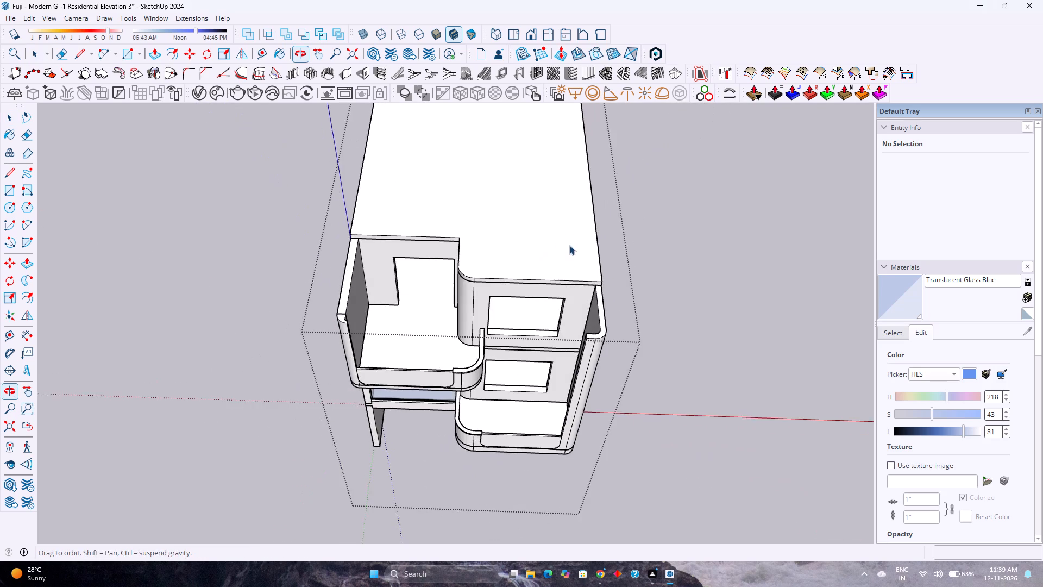
pyautogui.scroll(1, 564, 253)
pyautogui.scroll(-2, 564, 253)
pyautogui.moveTo(511, 318); pyautogui.dragTo(501, 221, button='middle')
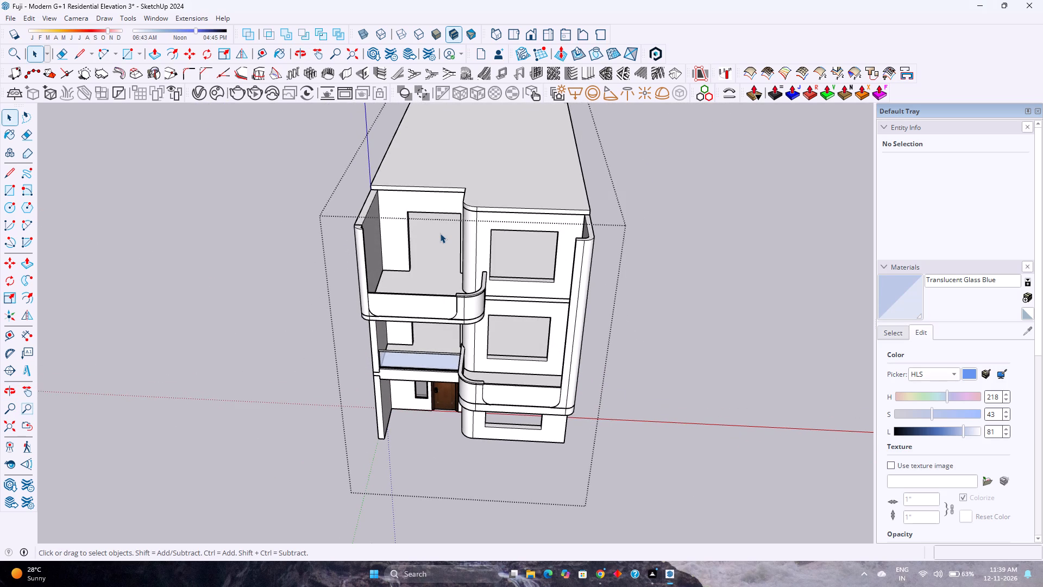
pyautogui.scroll(2, 439, 233)
pyautogui.scroll(-1, 439, 233)
pyautogui.scroll(2, 439, 233)
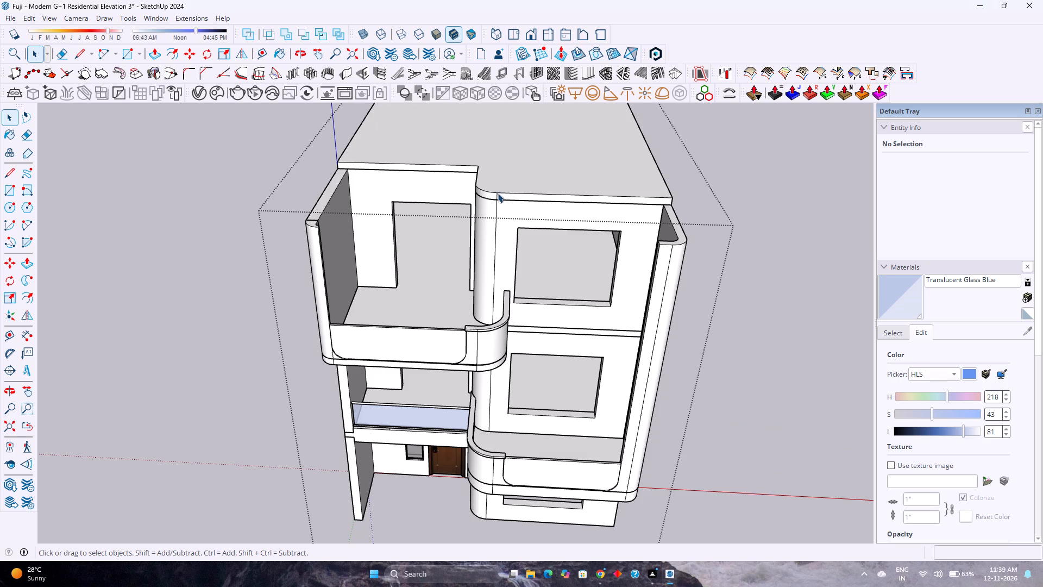
pyautogui.scroll(3, 491, 167)
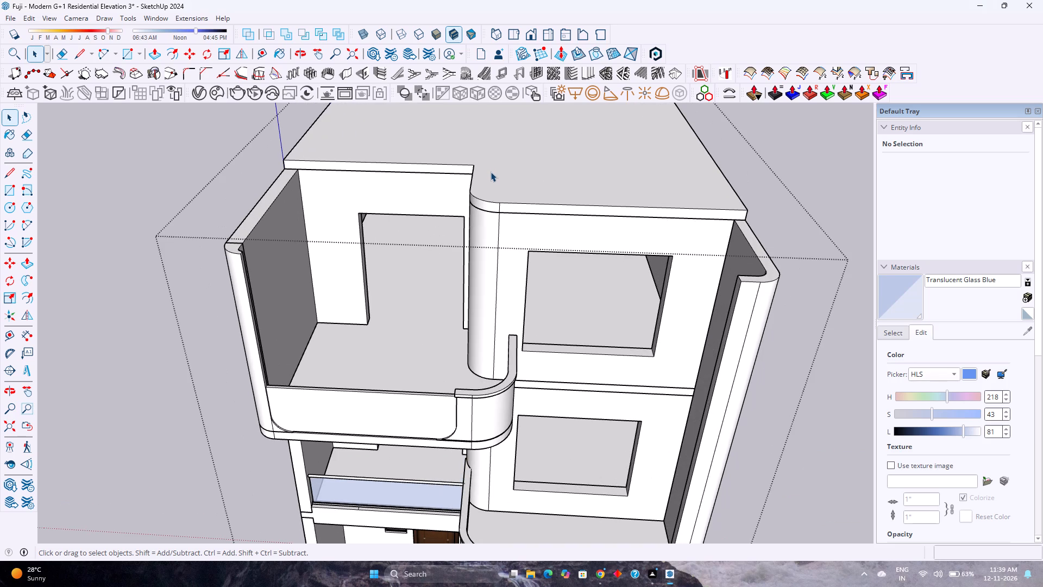
pyautogui.scroll(-1, 491, 174)
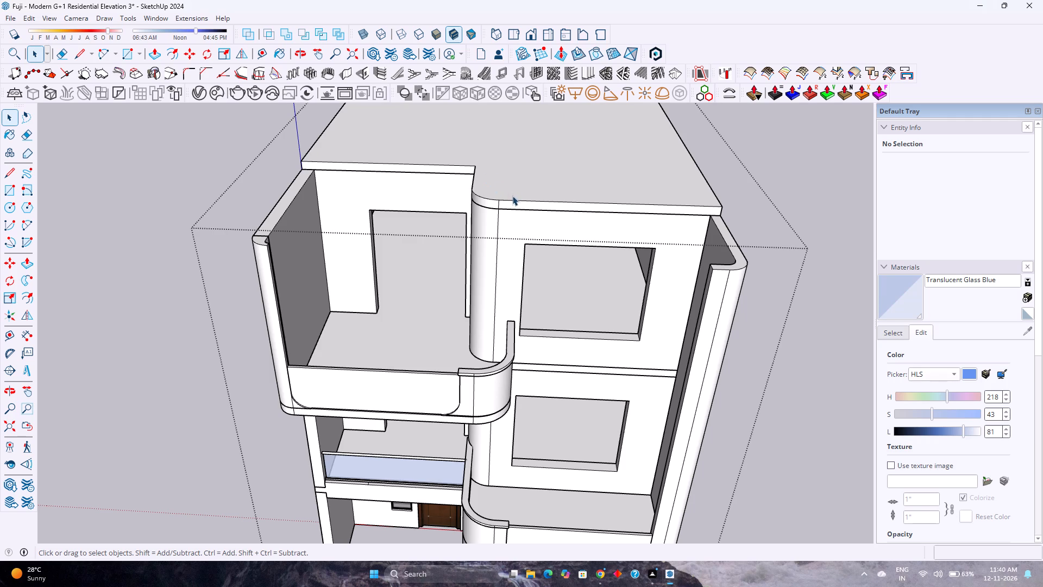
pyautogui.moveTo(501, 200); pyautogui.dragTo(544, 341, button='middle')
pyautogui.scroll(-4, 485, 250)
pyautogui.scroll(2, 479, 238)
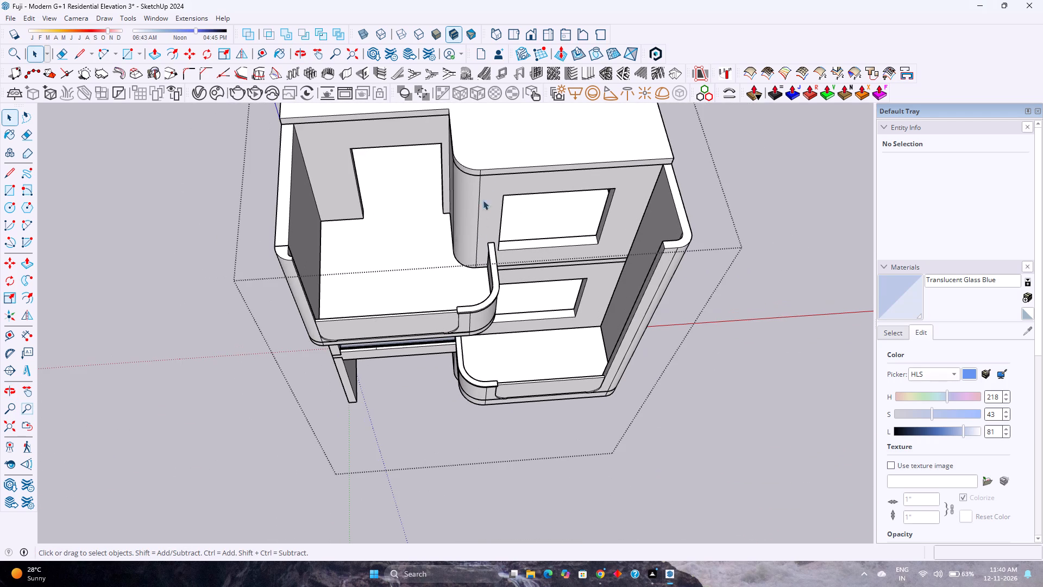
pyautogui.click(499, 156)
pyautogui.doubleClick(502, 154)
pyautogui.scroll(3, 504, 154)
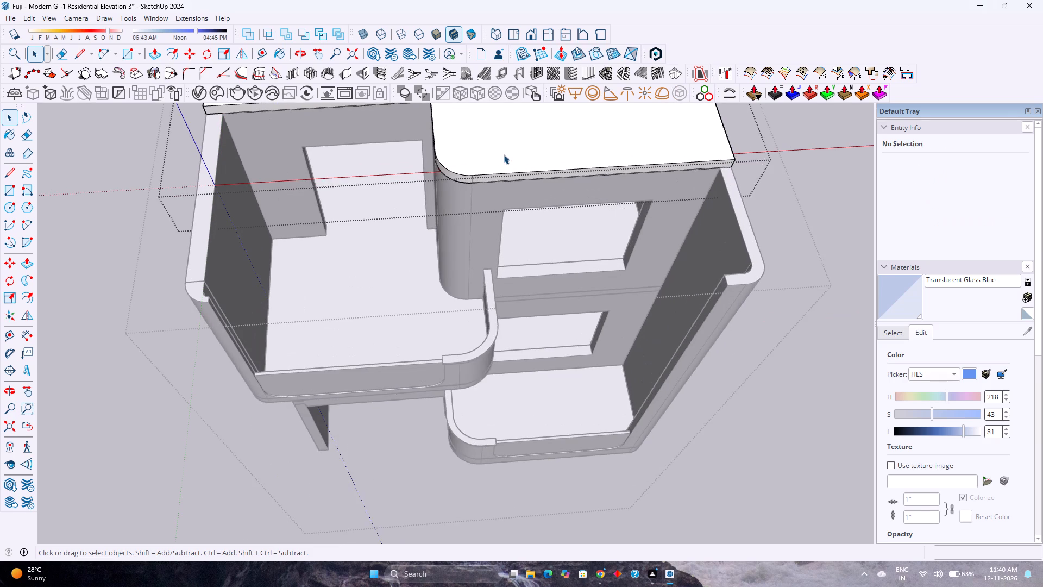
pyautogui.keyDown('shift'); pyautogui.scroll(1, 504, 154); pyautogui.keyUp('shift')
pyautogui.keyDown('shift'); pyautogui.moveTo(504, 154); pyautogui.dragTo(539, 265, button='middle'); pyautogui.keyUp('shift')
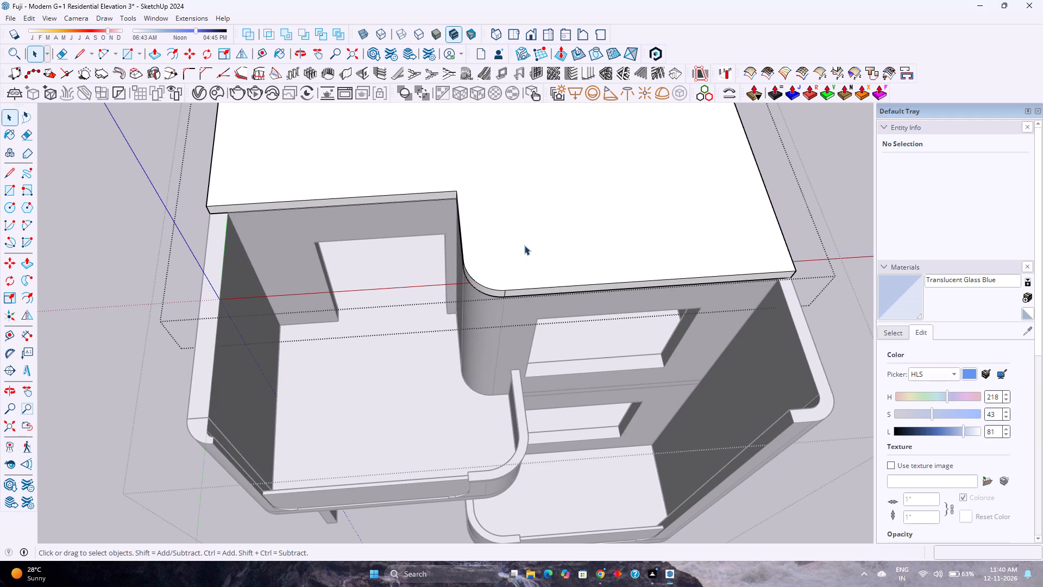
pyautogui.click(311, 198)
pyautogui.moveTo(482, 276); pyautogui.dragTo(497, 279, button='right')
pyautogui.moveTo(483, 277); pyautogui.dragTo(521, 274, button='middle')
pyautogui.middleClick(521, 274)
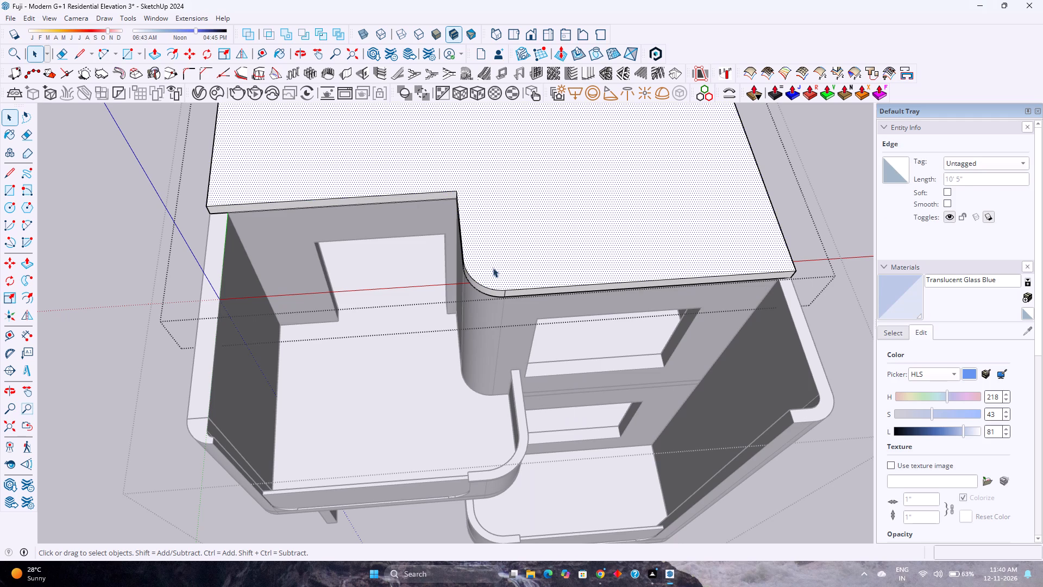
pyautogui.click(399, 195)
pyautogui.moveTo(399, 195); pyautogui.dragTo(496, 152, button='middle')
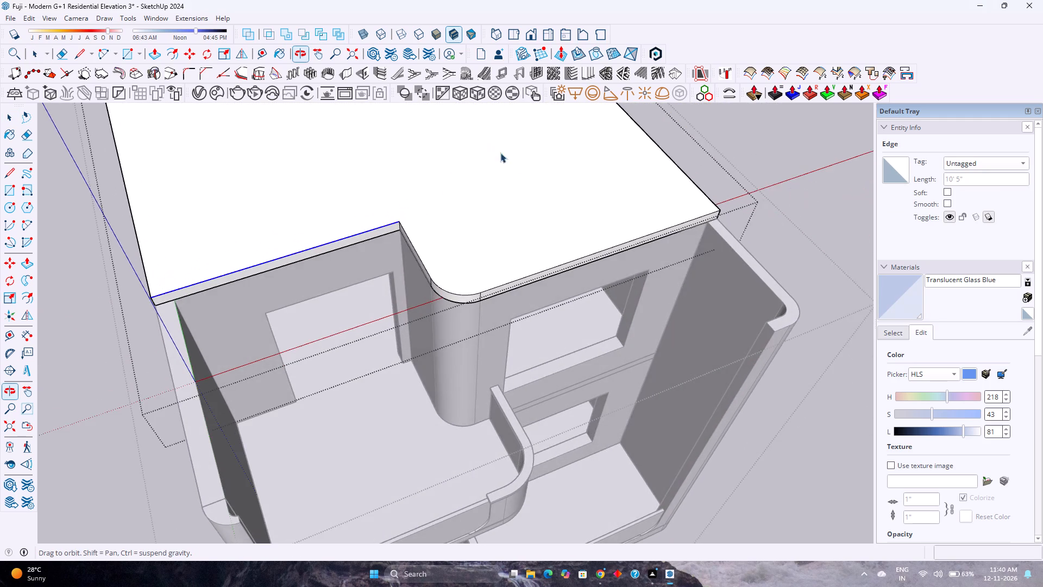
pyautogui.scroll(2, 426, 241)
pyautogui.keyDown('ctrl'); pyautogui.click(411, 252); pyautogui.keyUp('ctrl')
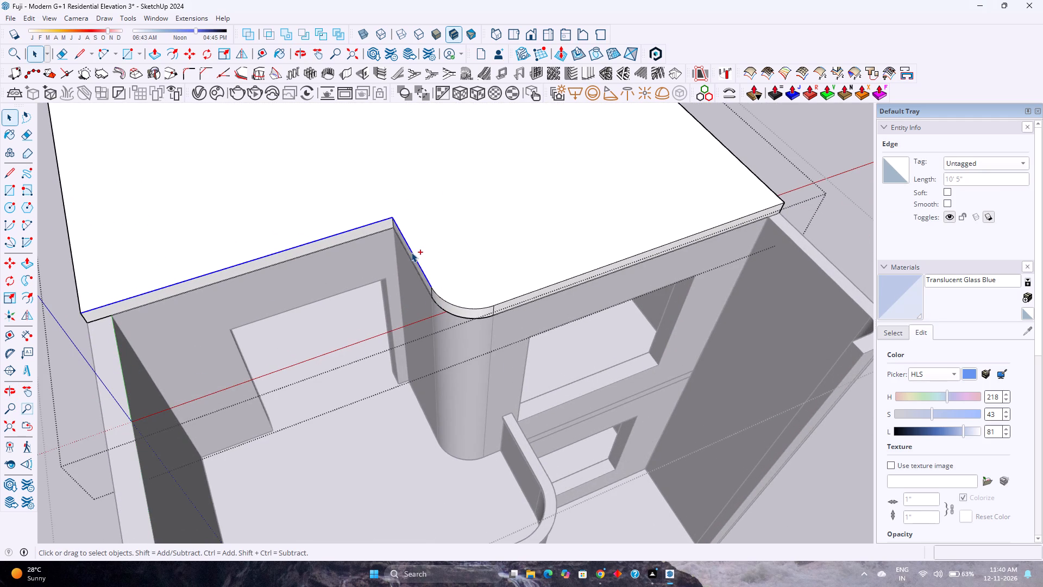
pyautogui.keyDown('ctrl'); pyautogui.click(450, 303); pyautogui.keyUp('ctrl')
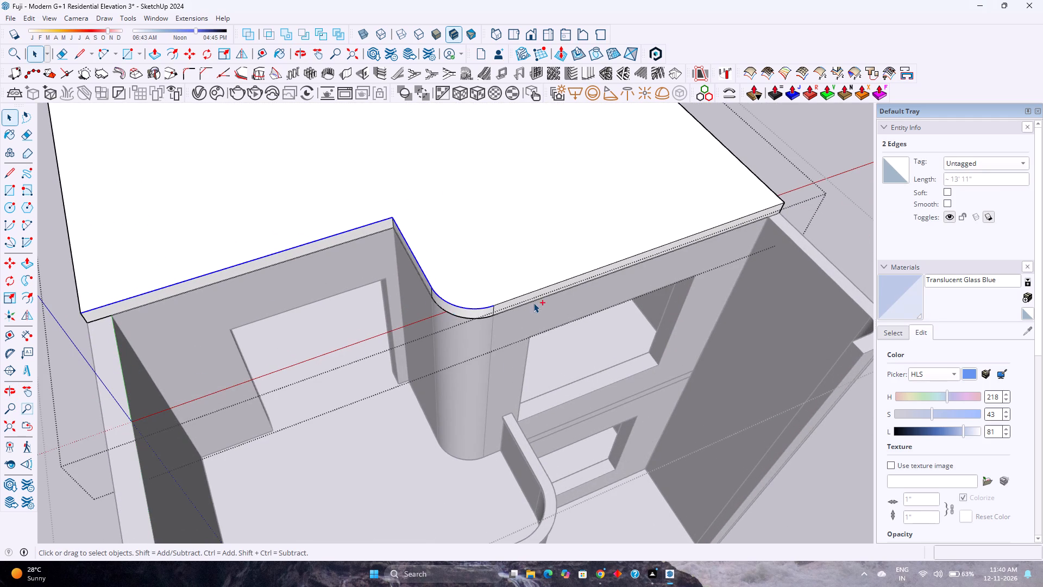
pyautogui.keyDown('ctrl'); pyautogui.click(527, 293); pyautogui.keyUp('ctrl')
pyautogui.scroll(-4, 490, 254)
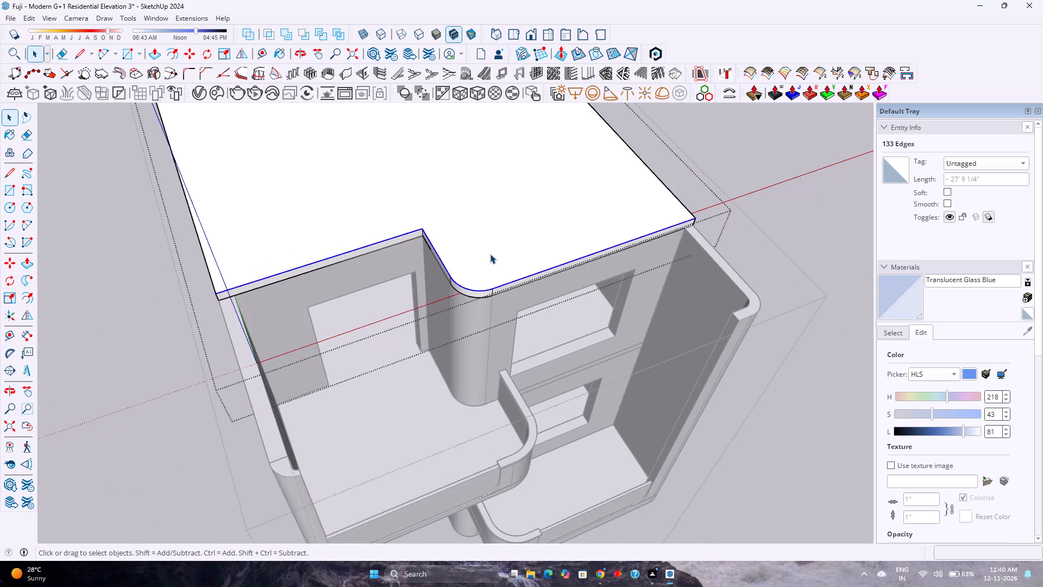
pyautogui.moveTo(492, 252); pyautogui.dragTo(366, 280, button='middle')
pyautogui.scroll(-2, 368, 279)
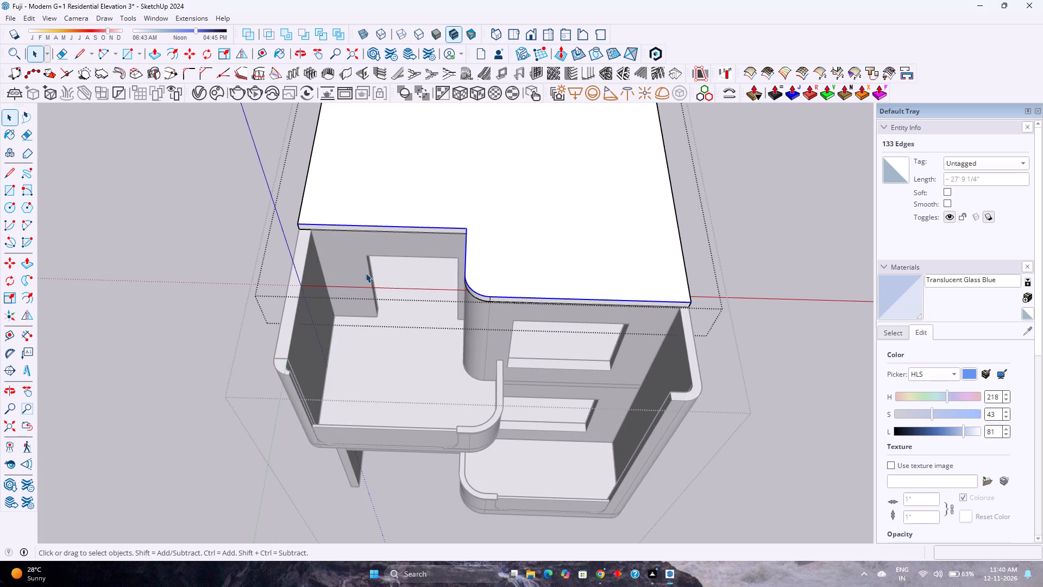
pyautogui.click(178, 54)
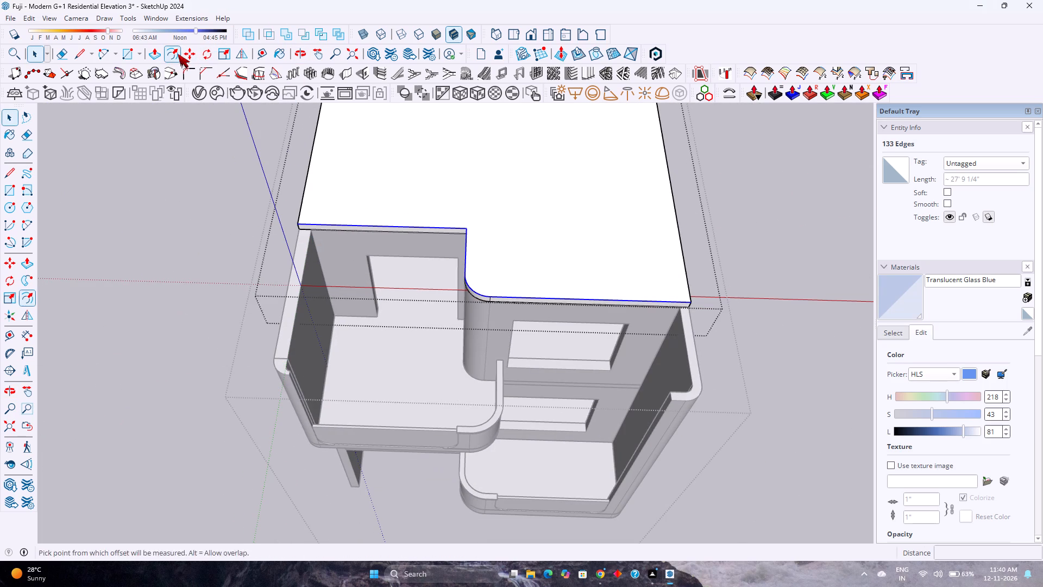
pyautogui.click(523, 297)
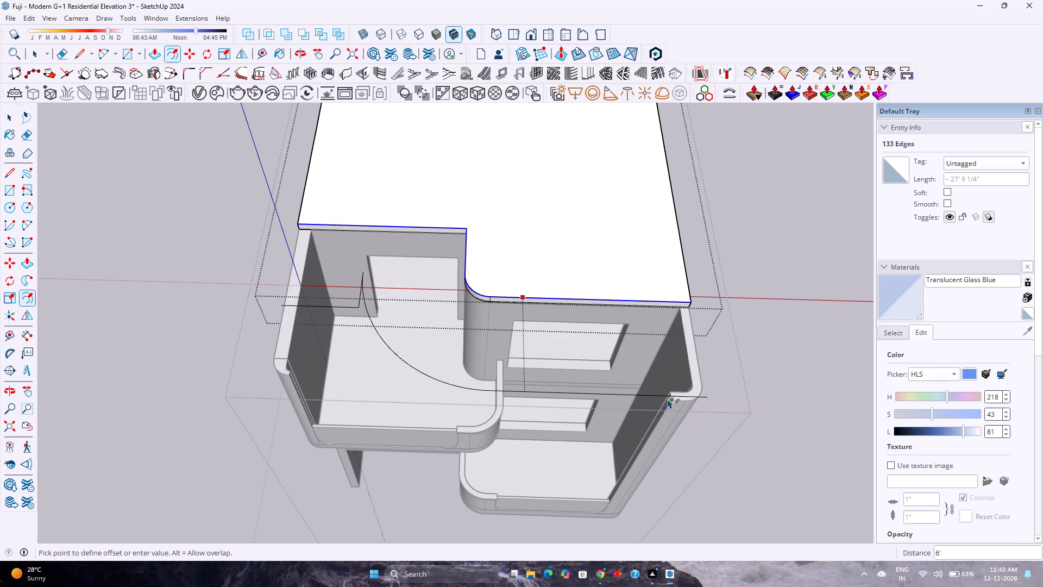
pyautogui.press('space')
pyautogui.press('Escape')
# Inside the roof slab, draw two perpendicular lines about 1' 6" long that square off the rounded front corner's top outline.
pyautogui.scroll(2, 511, 319)
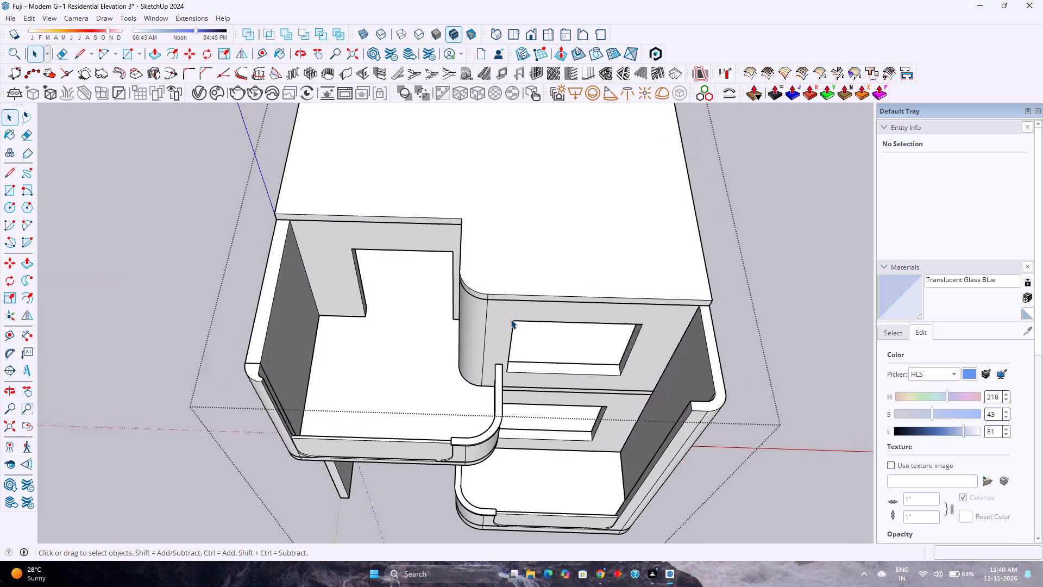
pyautogui.scroll(4, 511, 319)
pyautogui.moveTo(454, 267); pyautogui.dragTo(651, 264, button='middle')
pyautogui.scroll(3, 436, 234)
pyautogui.doubleClick(388, 278)
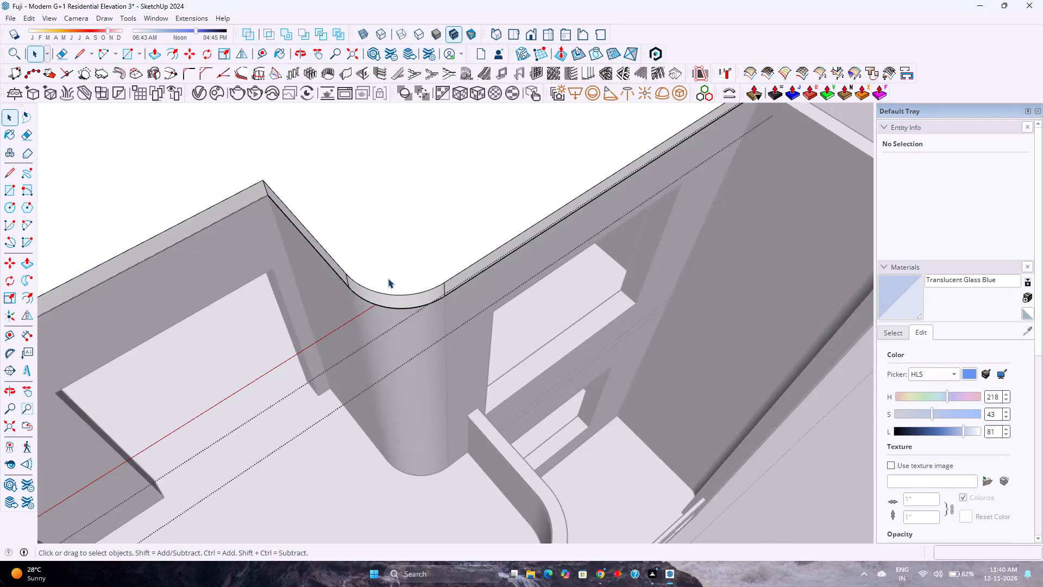
pyautogui.scroll(5, 387, 280)
pyautogui.click(382, 304)
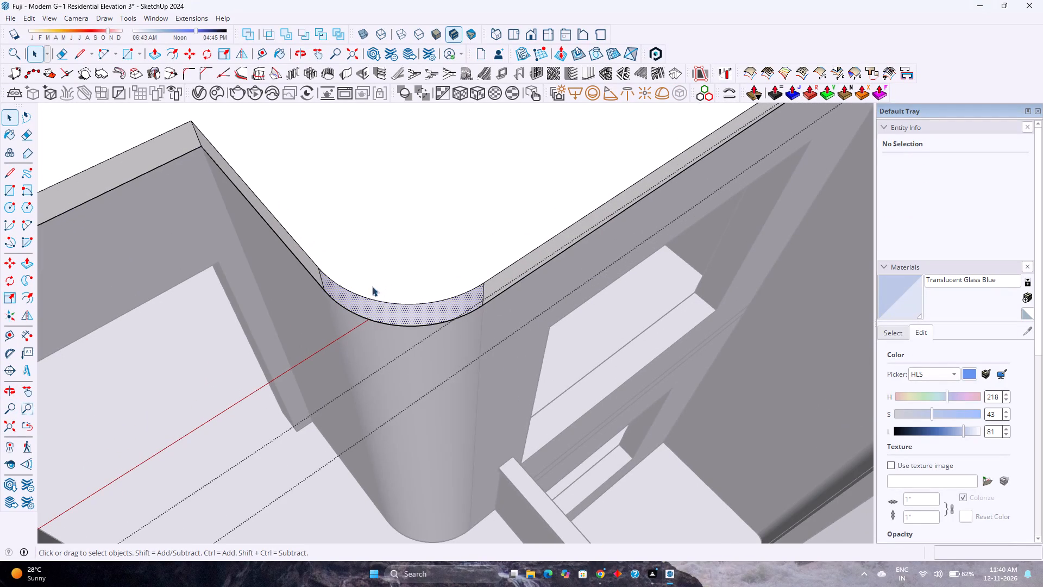
pyautogui.click(74, 54)
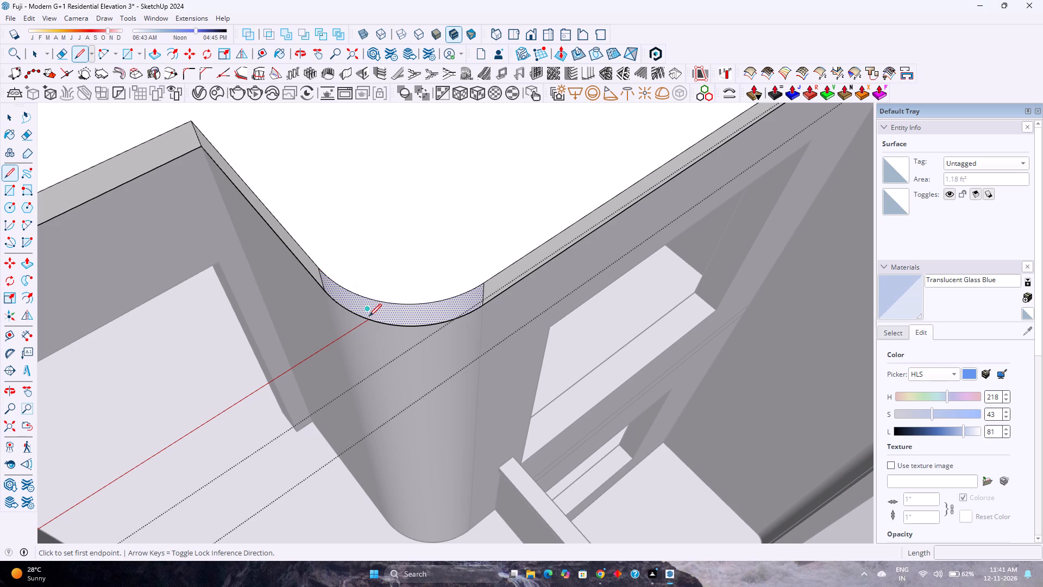
pyautogui.click(318, 264)
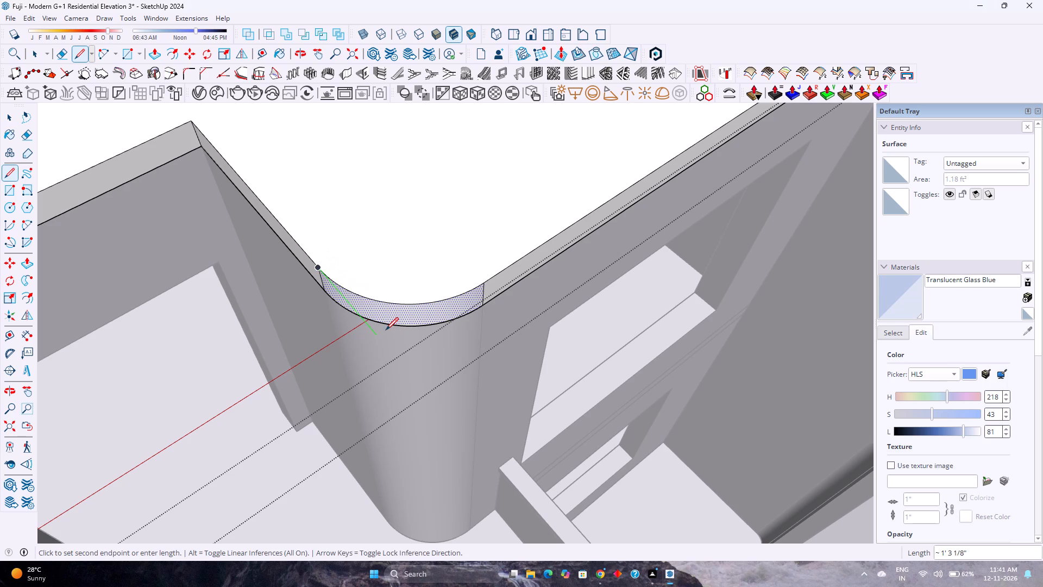
pyautogui.press('Left')
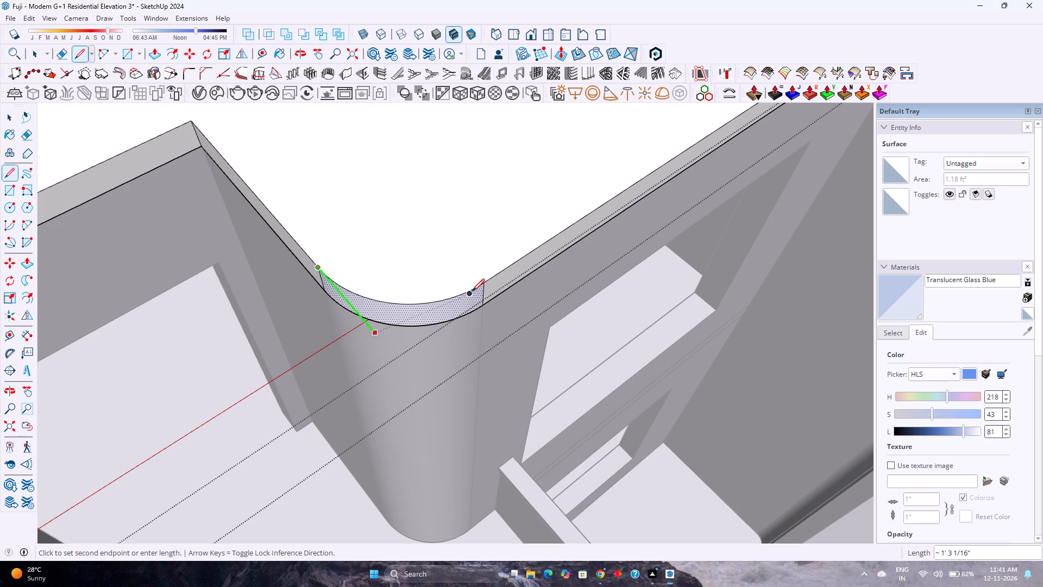
pyautogui.click(487, 280)
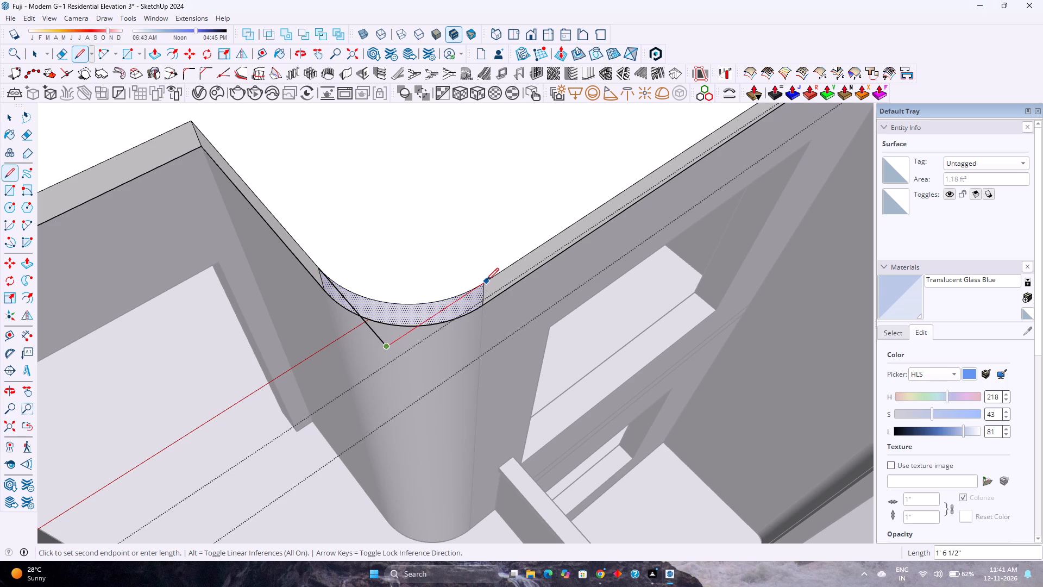
pyautogui.click(490, 278)
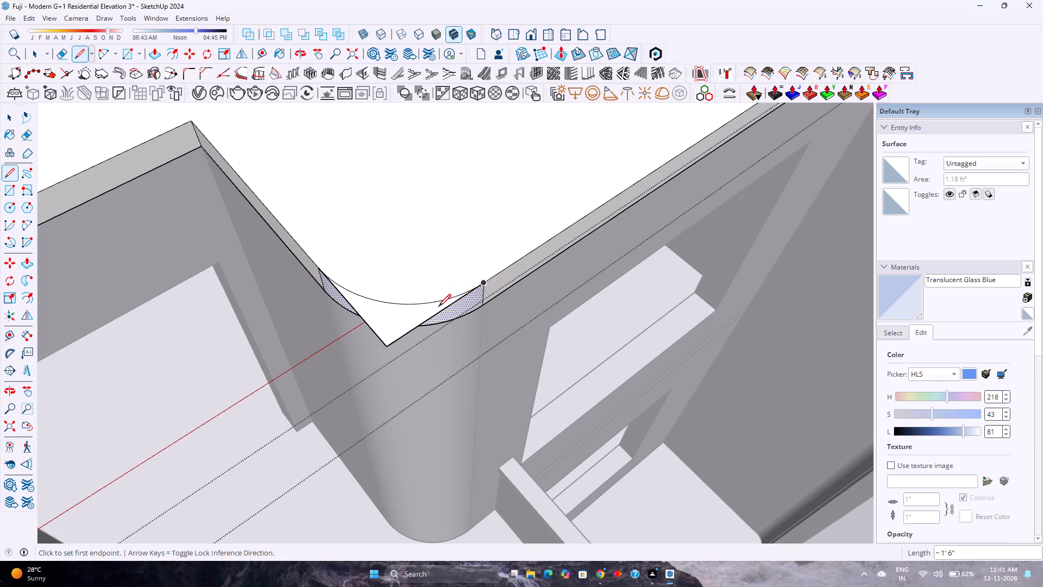
# Push/pull the new corner face down 6" to match the roof slab's thickness.
pyautogui.press('p')
pyautogui.click(391, 329)
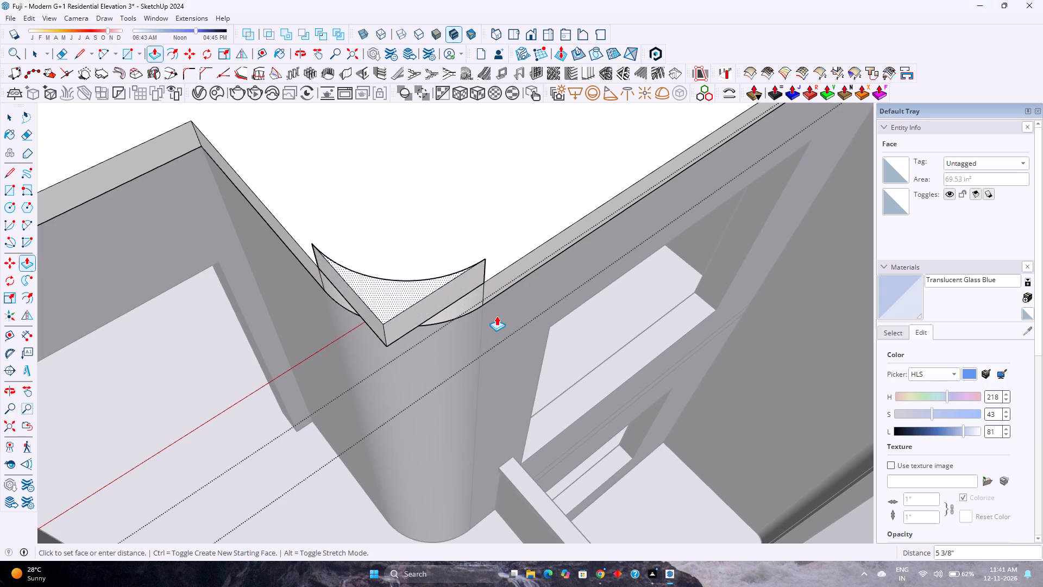
pyautogui.click(485, 307)
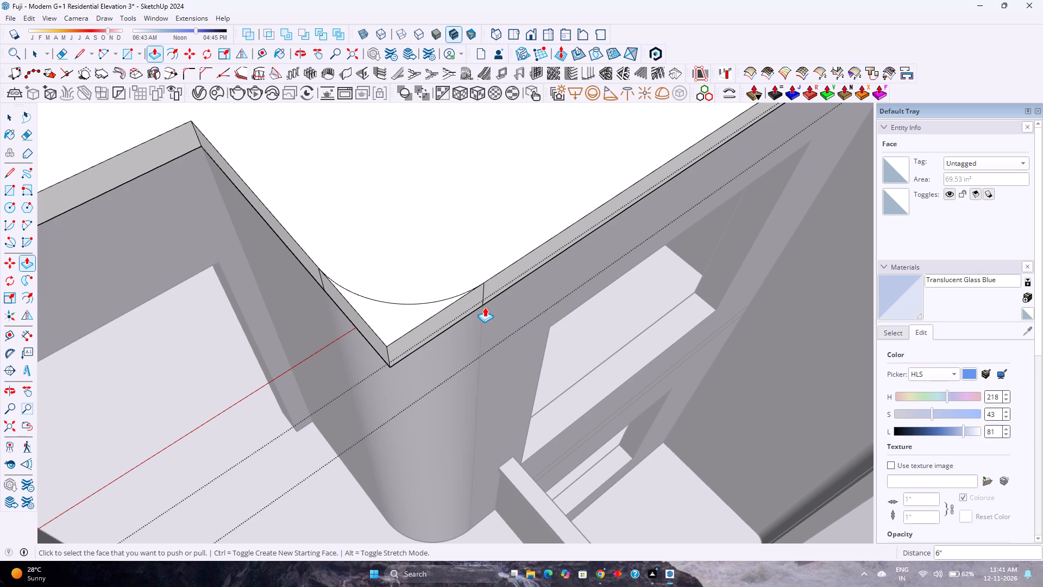
# Erase the leftover arc on the roof slab's top and the two vertical seam edges beside the squared corner.
pyautogui.scroll(1, 298, 342)
pyautogui.moveTo(285, 335); pyautogui.dragTo(330, 311, button='middle')
pyautogui.scroll(2, 358, 253)
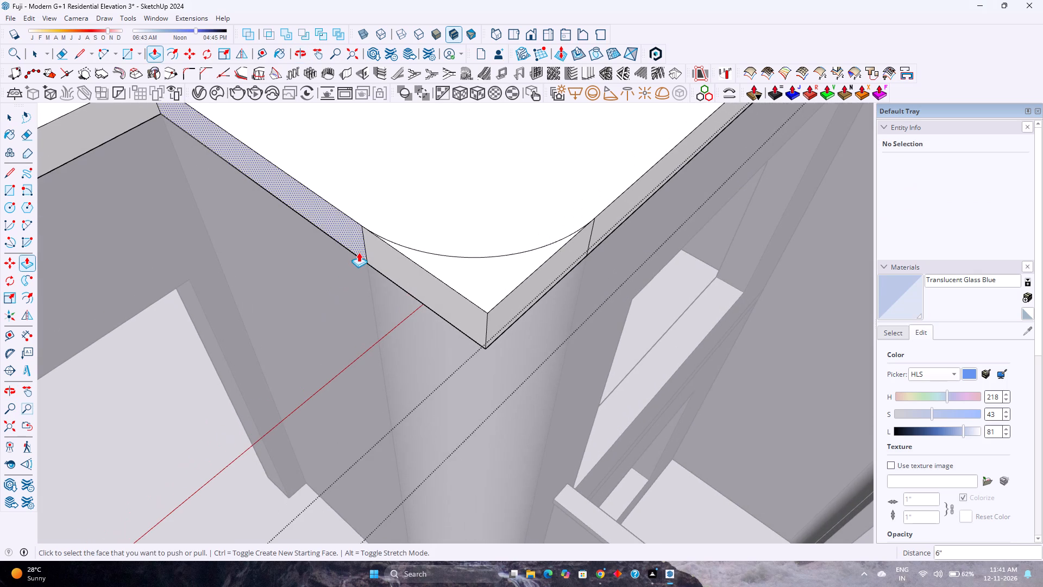
pyautogui.press('e')
pyautogui.moveTo(487, 242); pyautogui.dragTo(487, 258)
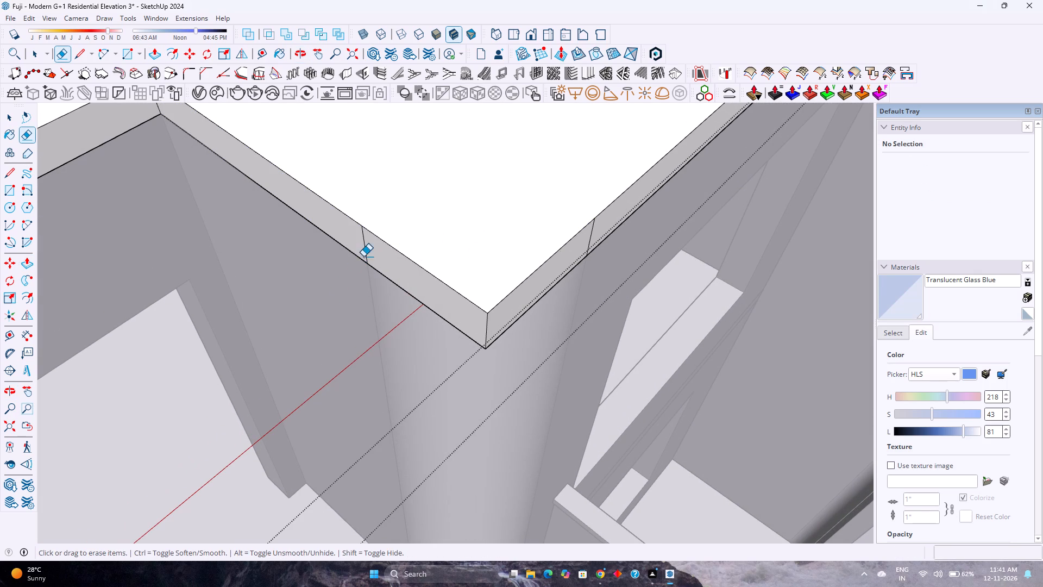
pyautogui.click(366, 247)
pyautogui.click(593, 232)
# Erase the leftover arc on the underside of the roof slab's squared corner above the curved wall.
pyautogui.scroll(-3, 481, 322)
pyautogui.moveTo(432, 394); pyautogui.dragTo(468, 194, button='middle')
pyautogui.scroll(3, 470, 230)
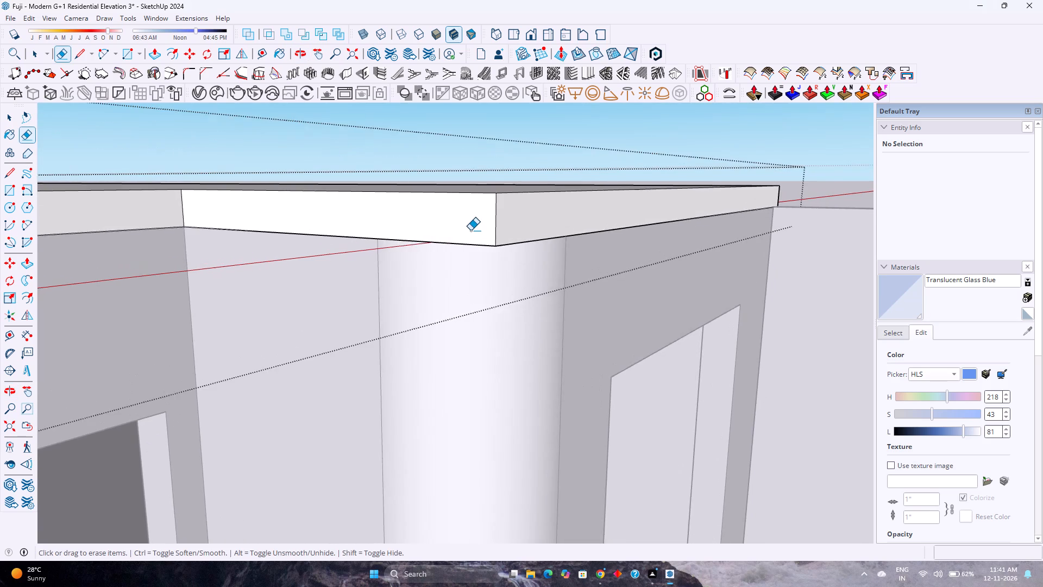
pyautogui.scroll(2, 470, 230)
pyautogui.moveTo(470, 230); pyautogui.dragTo(487, 173, button='middle')
pyautogui.scroll(6, 506, 246)
pyautogui.moveTo(491, 263); pyautogui.dragTo(391, 211, button='middle')
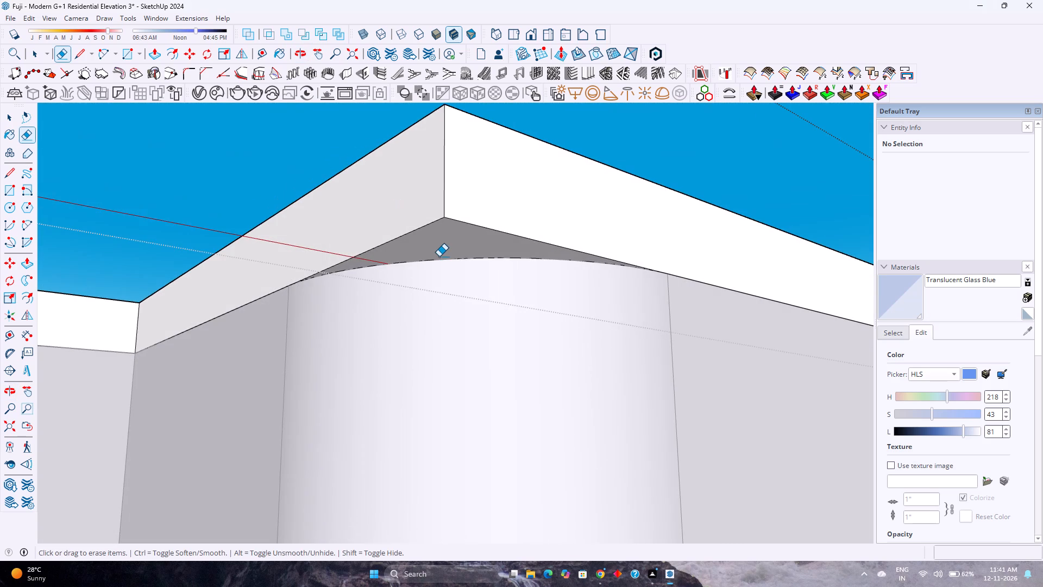
pyautogui.click(441, 260)
pyautogui.moveTo(440, 261); pyautogui.dragTo(349, 364, button='middle')
pyautogui.scroll(-3, 349, 364)
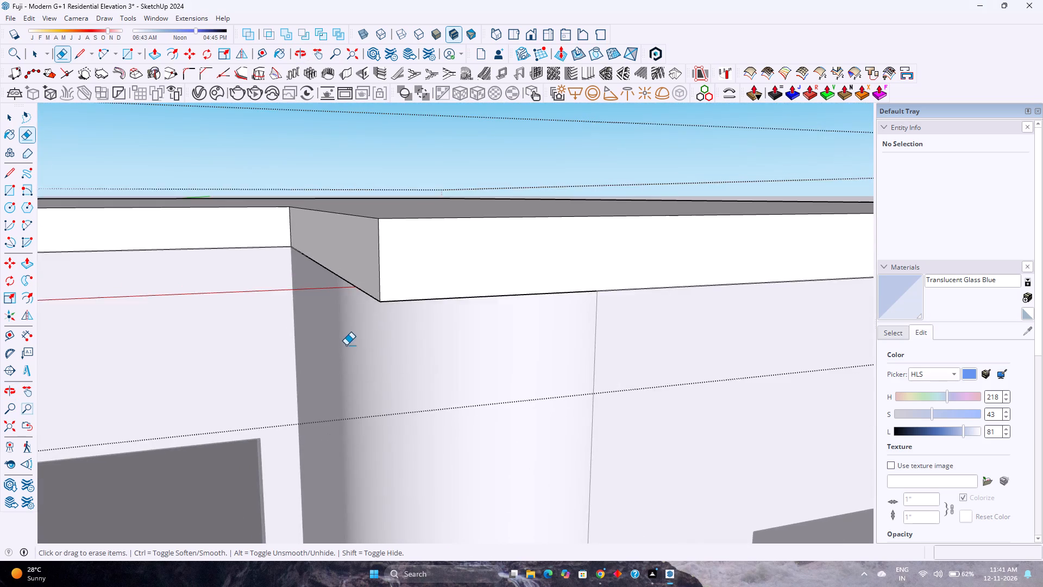
pyautogui.scroll(-4, 346, 341)
pyautogui.moveTo(349, 329); pyautogui.dragTo(332, 382, button='middle')
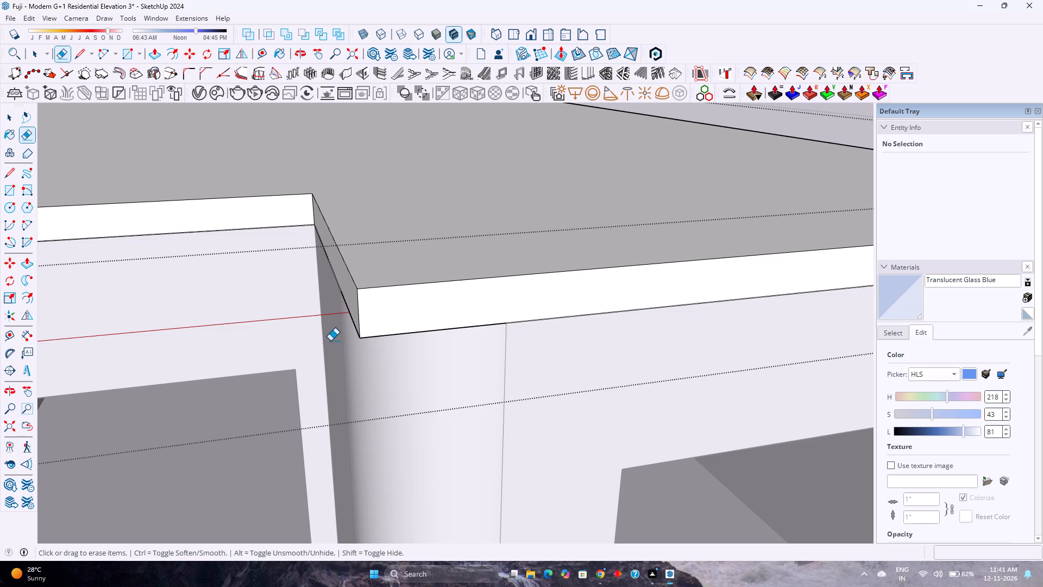
# Push/pull the projecting part of the roof slab's front face outward by 5' 6".
pyautogui.press('p')
pyautogui.scroll(-13, 362, 303)
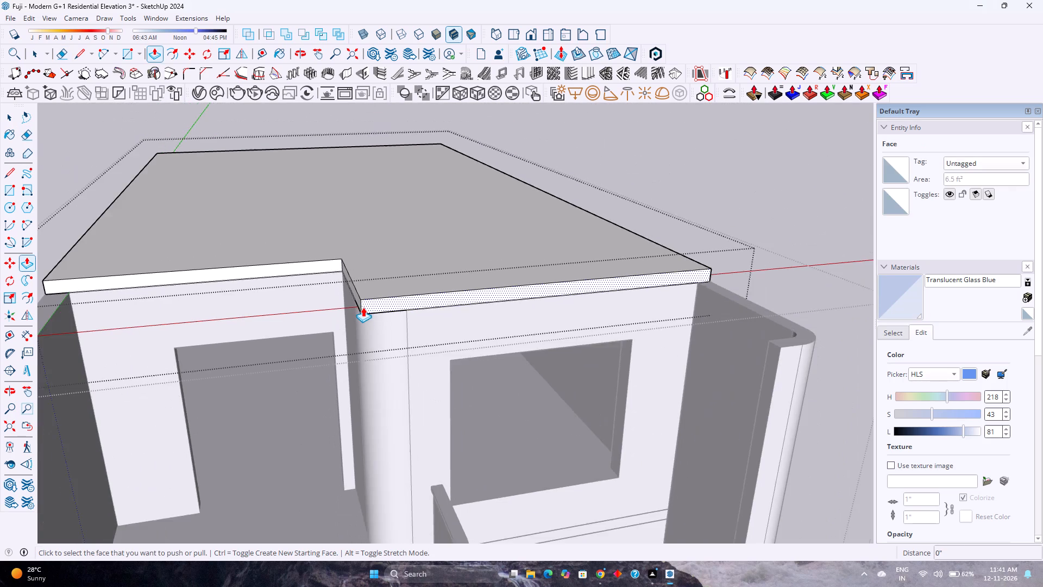
pyautogui.scroll(-2, 363, 307)
pyautogui.moveTo(383, 310); pyautogui.dragTo(429, 423, button='middle')
pyautogui.click(408, 279)
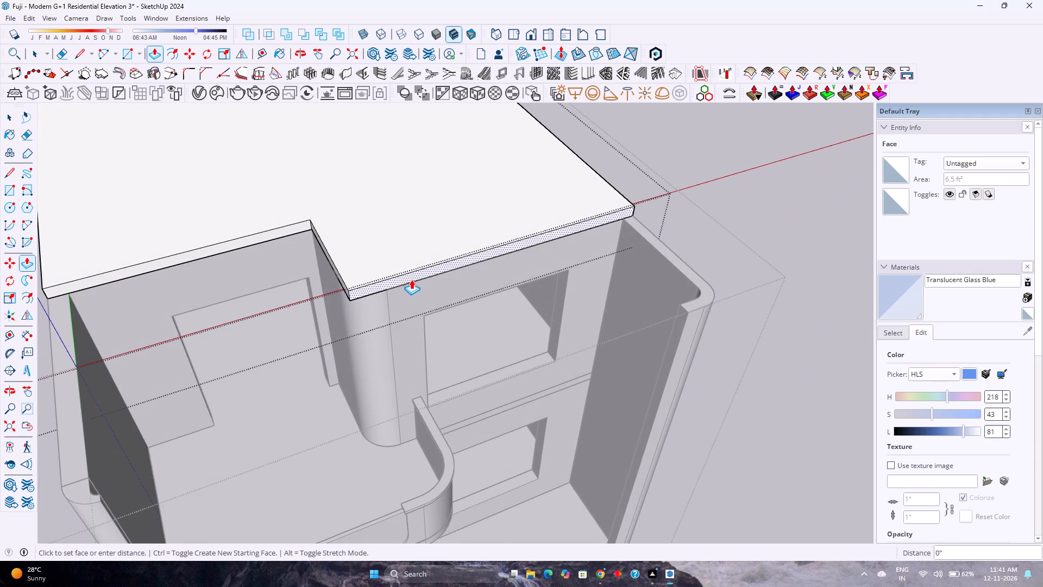
pyautogui.click(644, 426)
pyautogui.scroll(-1, 593, 390)
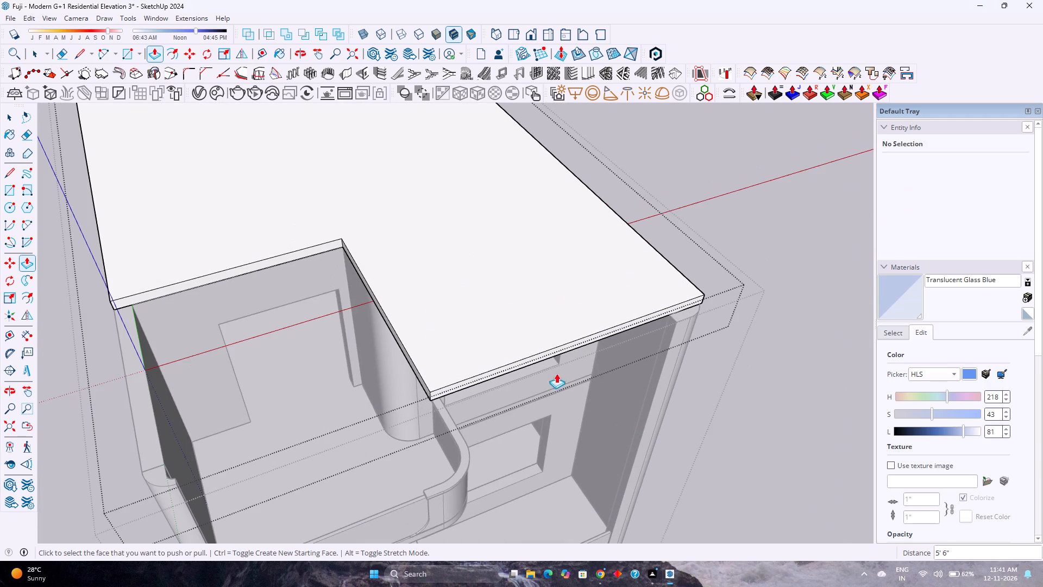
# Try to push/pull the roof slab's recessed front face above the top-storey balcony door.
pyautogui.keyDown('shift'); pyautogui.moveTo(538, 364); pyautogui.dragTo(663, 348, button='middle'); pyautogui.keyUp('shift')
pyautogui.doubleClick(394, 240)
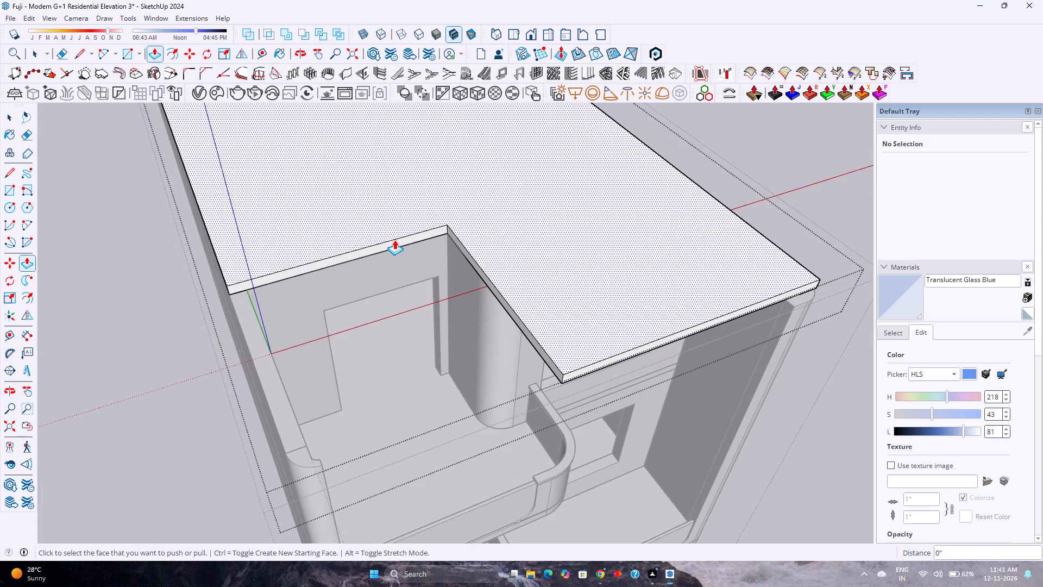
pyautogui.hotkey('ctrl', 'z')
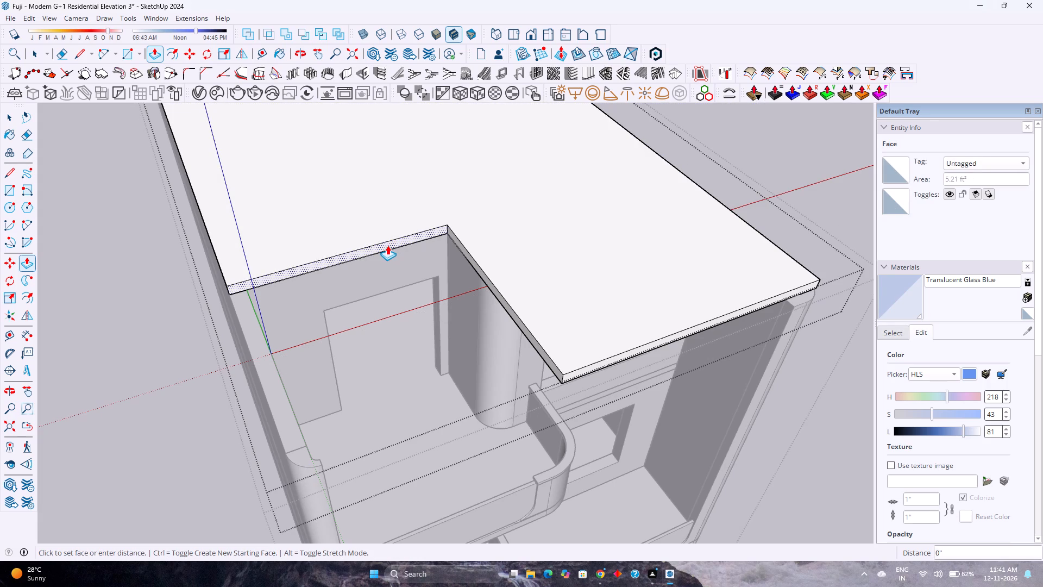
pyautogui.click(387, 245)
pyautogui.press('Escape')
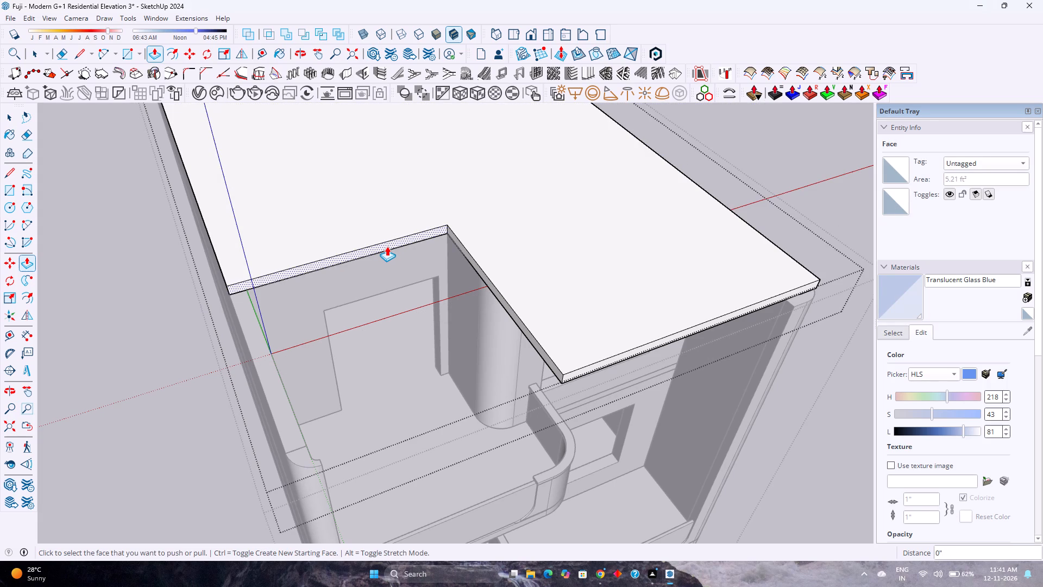
# Push/pull the roof slab's recessed front face above the top-storey balcony door outward by 5' 6".
pyautogui.doubleClick(387, 246)
pyautogui.hotkey('ctrl', 'z')
pyautogui.click(387, 246)
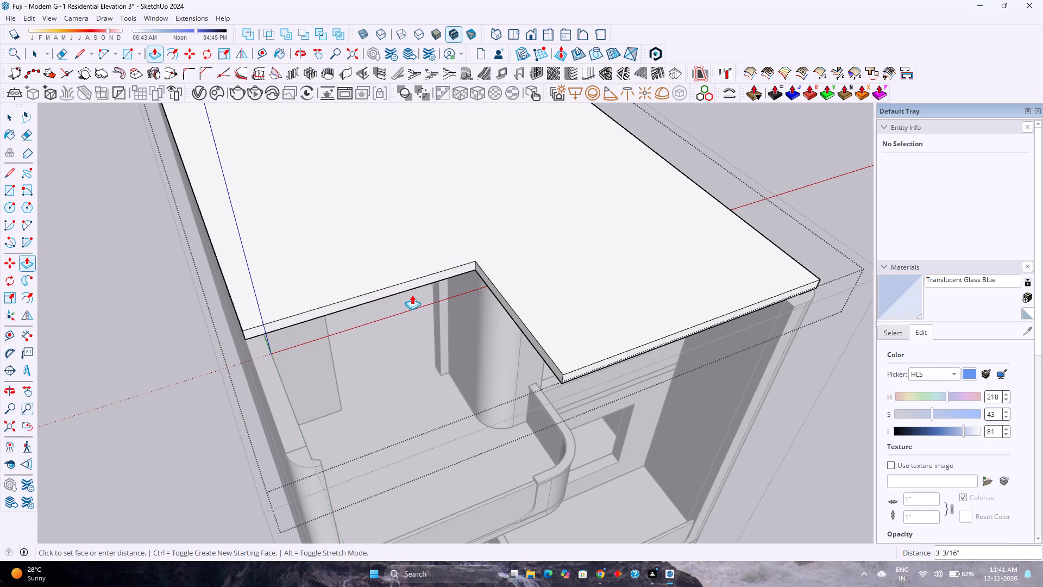
pyautogui.press('5')
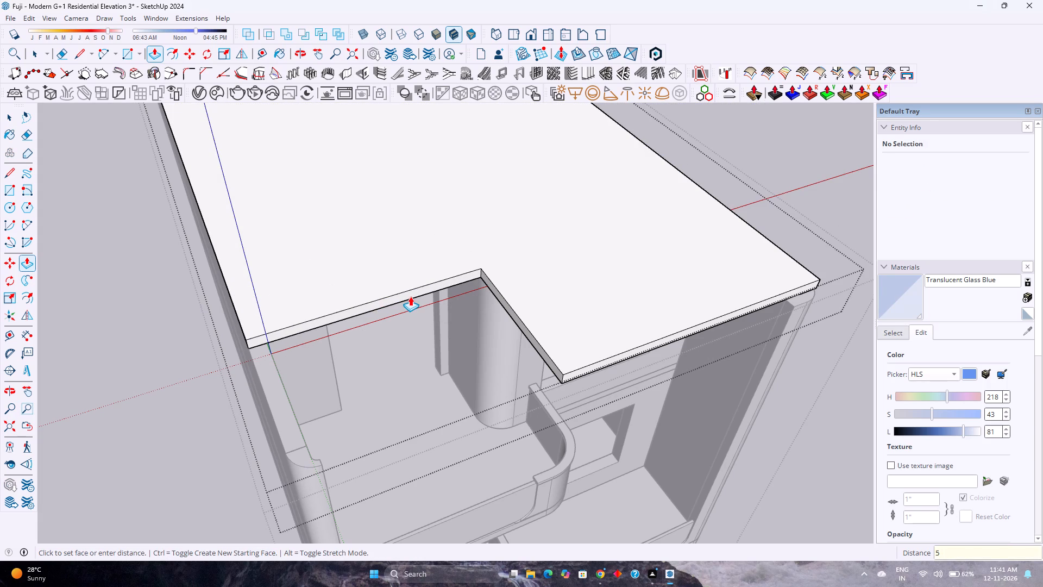
pyautogui.write("'6")
pyautogui.press('Return')
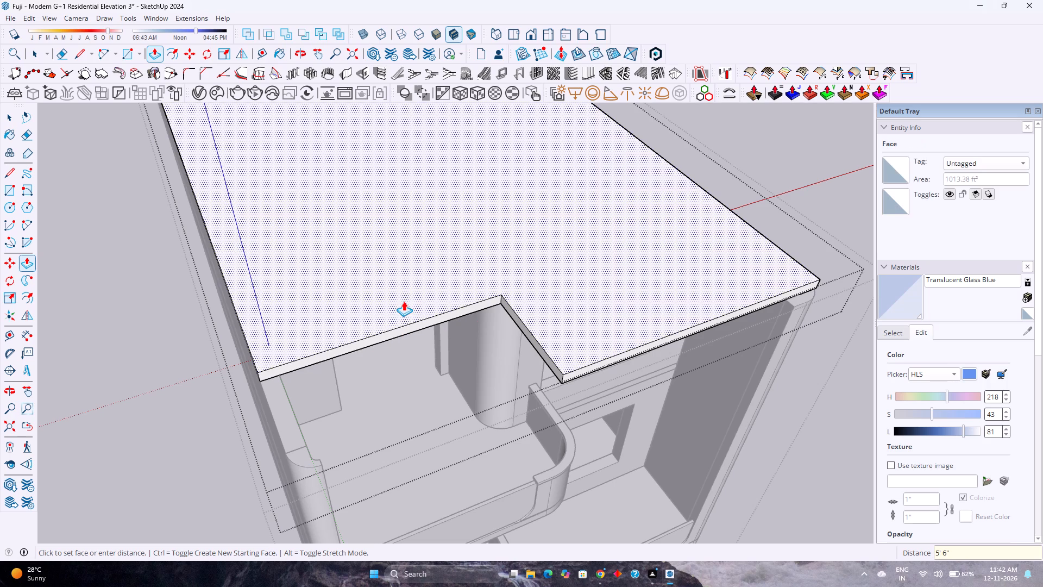
# Push/pull the front face of the roof slab's projecting part outward by 6".
pyautogui.scroll(-1, 506, 276)
pyautogui.scroll(5, 506, 276)
pyautogui.moveTo(502, 291); pyautogui.dragTo(418, 289, button='middle')
pyautogui.scroll(-2, 418, 289)
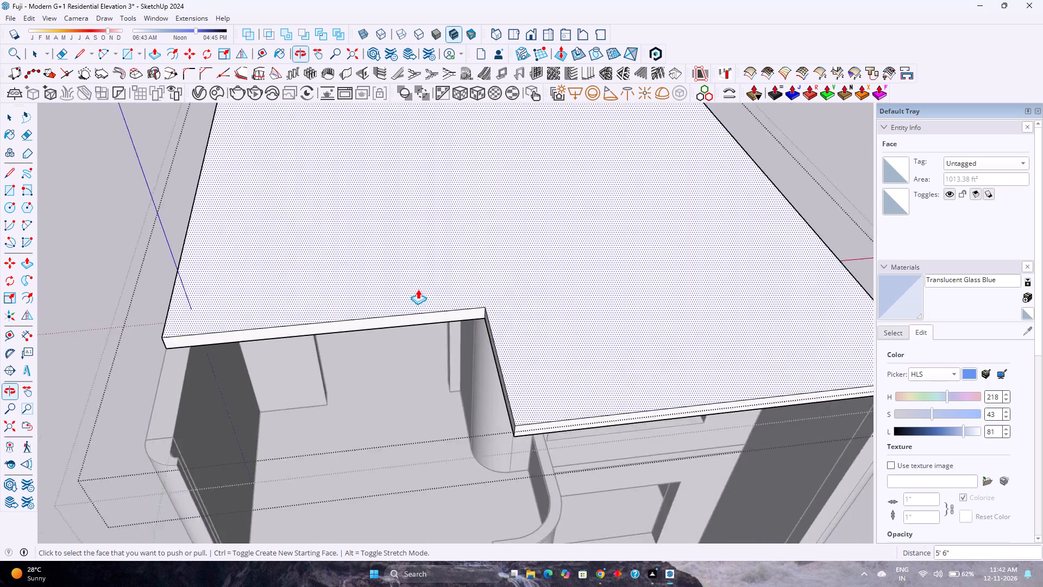
pyautogui.scroll(1, 418, 289)
pyautogui.scroll(-3, 417, 288)
pyautogui.moveTo(449, 325); pyautogui.dragTo(372, 297, button='middle')
pyautogui.scroll(-3, 372, 297)
pyautogui.moveTo(393, 318); pyautogui.dragTo(355, 296, button='middle')
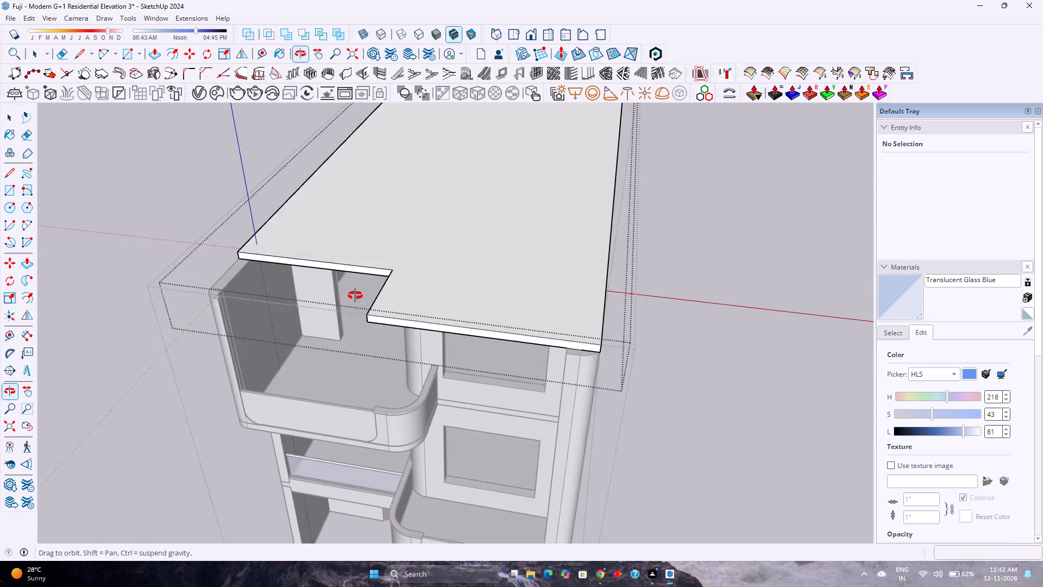
pyautogui.moveTo(355, 296); pyautogui.dragTo(335, 271, button='middle')
pyautogui.scroll(6, 335, 271)
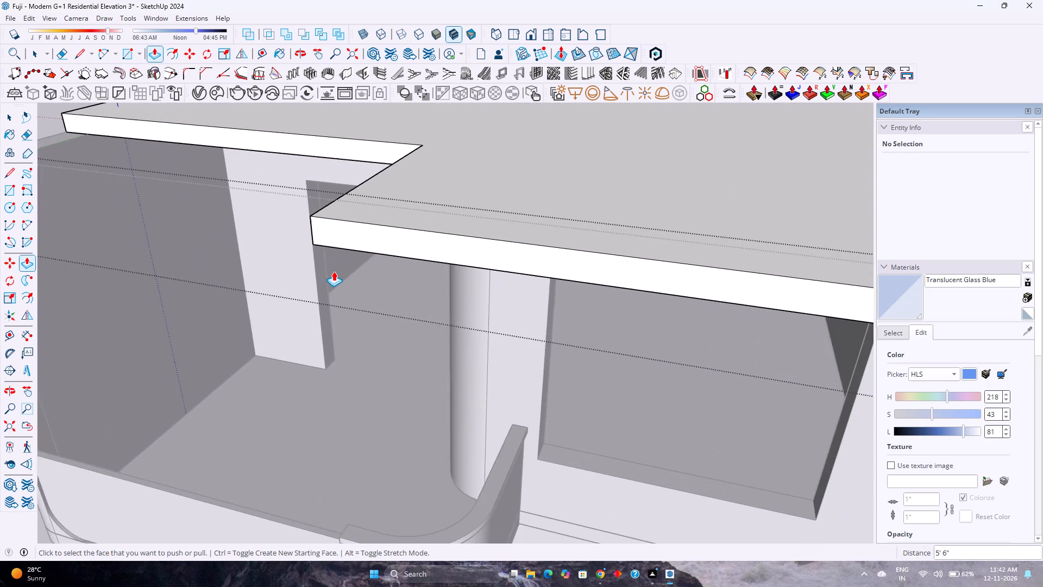
pyautogui.scroll(2, 334, 271)
pyautogui.middleClick(334, 273)
pyautogui.scroll(-6, 334, 273)
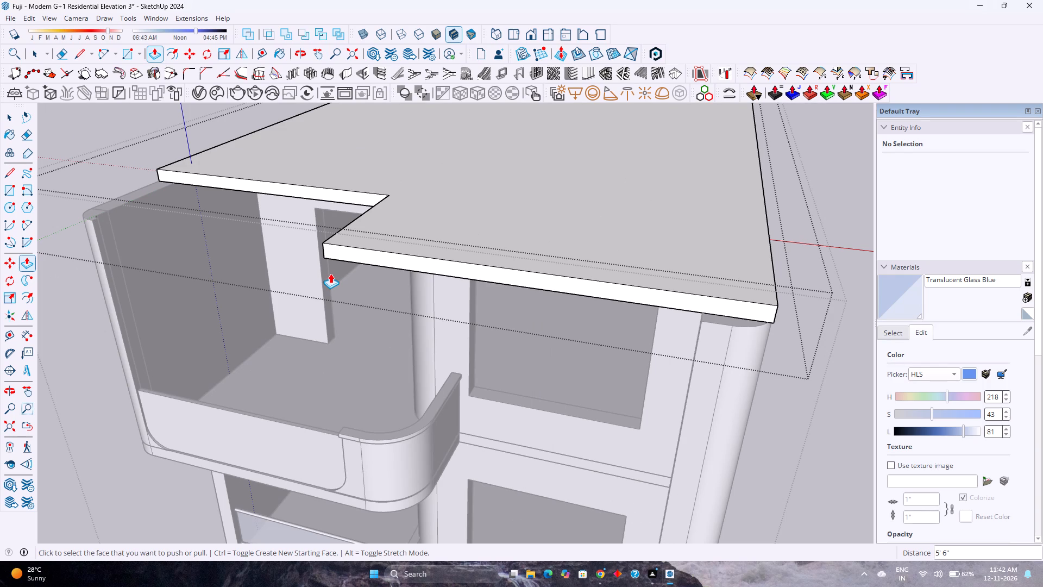
pyautogui.click(730, 306)
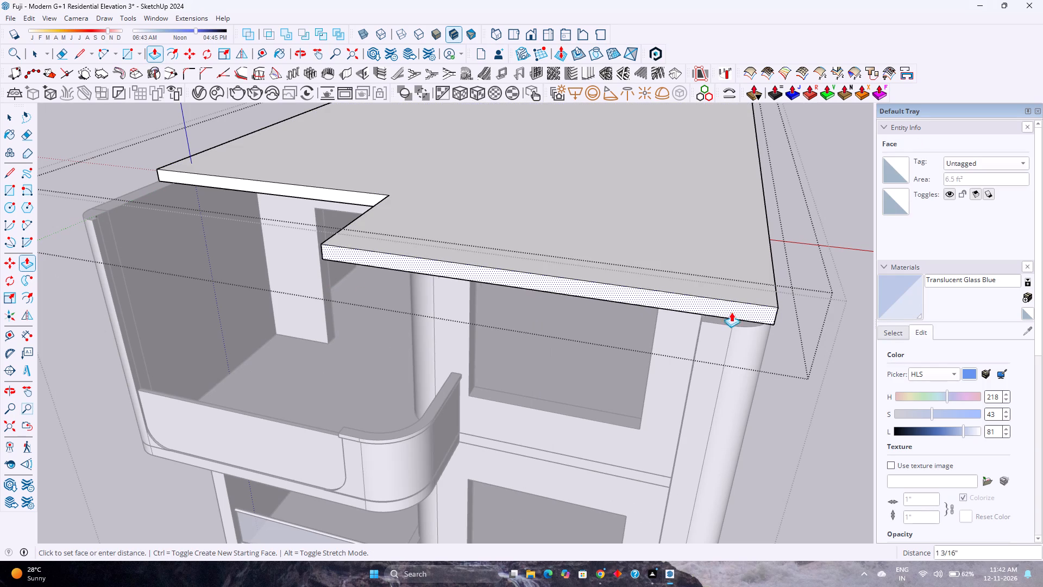
pyautogui.click(702, 354)
# Push/pull the side face of the roof slab's front notch by 2' to widen the projecting part over the balcony.
pyautogui.scroll(-3, 659, 334)
pyautogui.moveTo(649, 353); pyautogui.dragTo(574, 266, button='middle')
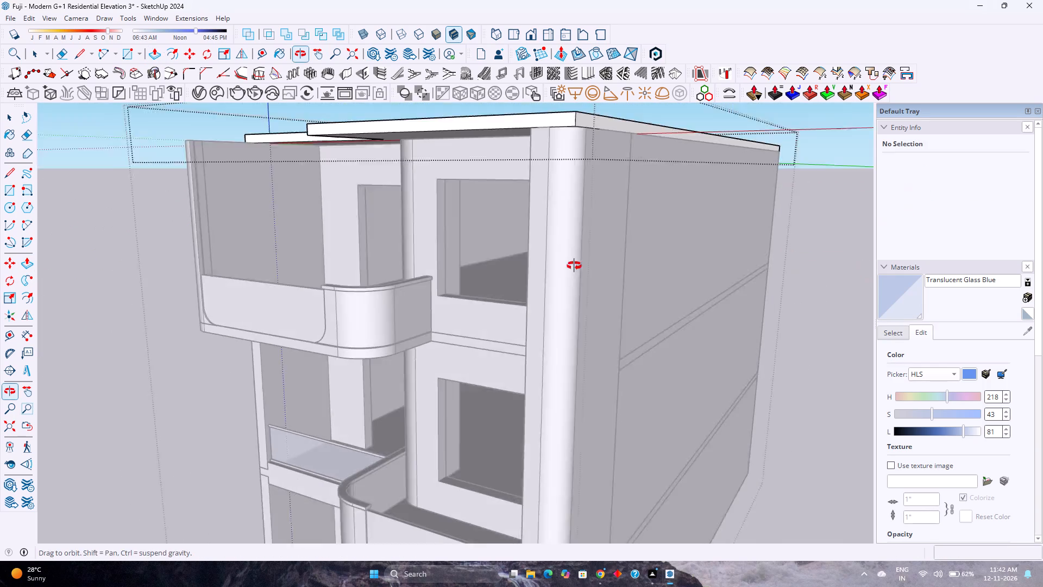
pyautogui.moveTo(574, 266); pyautogui.dragTo(570, 260, button='middle')
pyautogui.scroll(-5, 570, 260)
pyautogui.scroll(2, 480, 223)
pyautogui.keyDown('shift'); pyautogui.moveTo(480, 223); pyautogui.dragTo(498, 287, button='middle'); pyautogui.keyUp('shift')
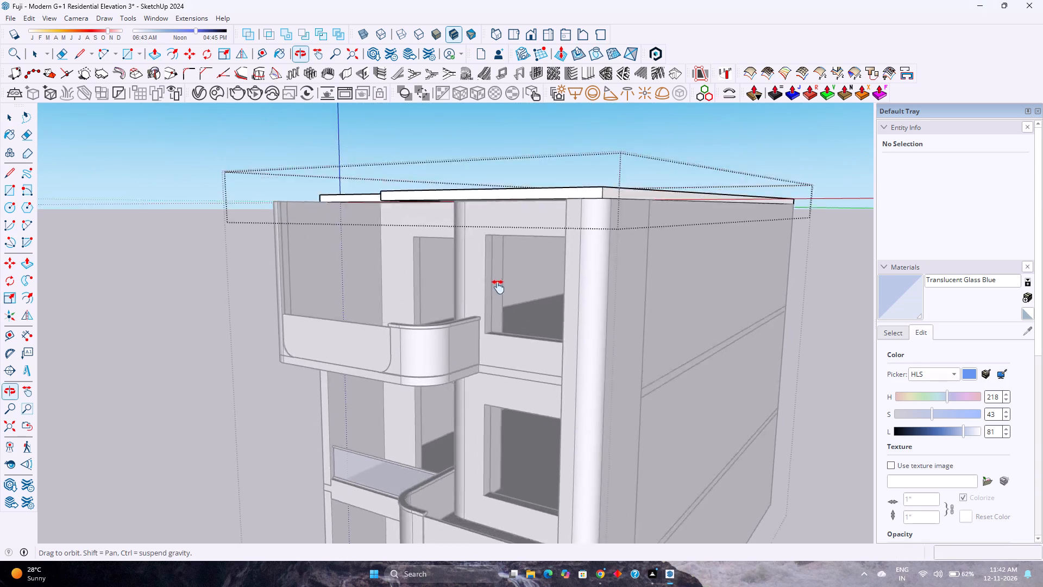
pyautogui.keyDown('shift'); pyautogui.moveTo(498, 287); pyautogui.dragTo(497, 328, button='middle'); pyautogui.keyUp('shift')
pyautogui.keyDown('shift'); pyautogui.middleClick(497, 328); pyautogui.keyUp('shift')
pyautogui.moveTo(513, 293); pyautogui.dragTo(505, 385, button='middle')
pyautogui.scroll(1, 752, 272)
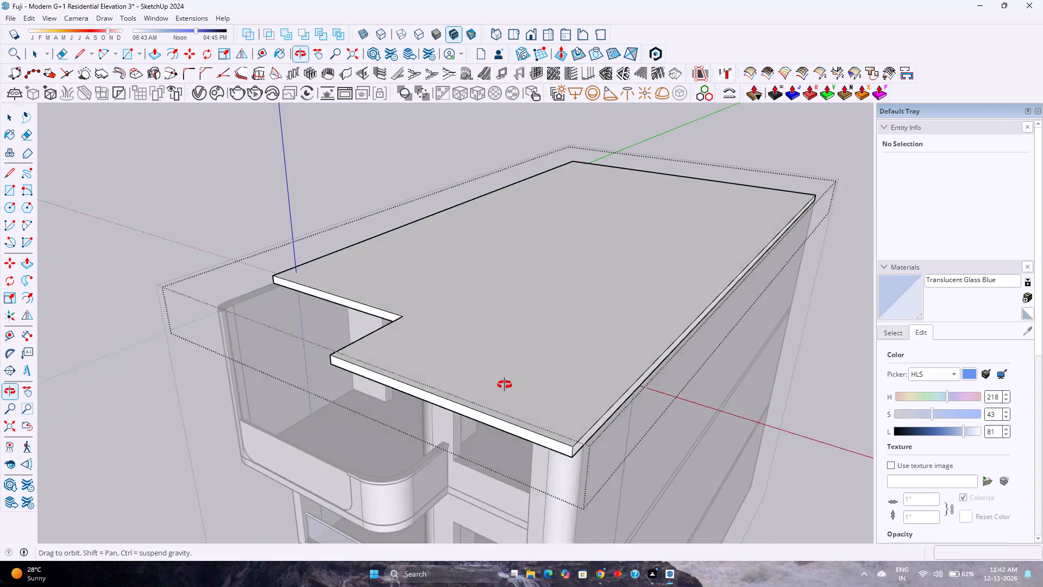
pyautogui.moveTo(505, 385); pyautogui.dragTo(502, 389, button='middle')
pyautogui.keyDown('shift'); pyautogui.moveTo(423, 303); pyautogui.dragTo(594, 243, button='middle'); pyautogui.keyUp('shift')
pyautogui.keyDown('shift'); pyautogui.middleClick(594, 243); pyautogui.keyUp('shift')
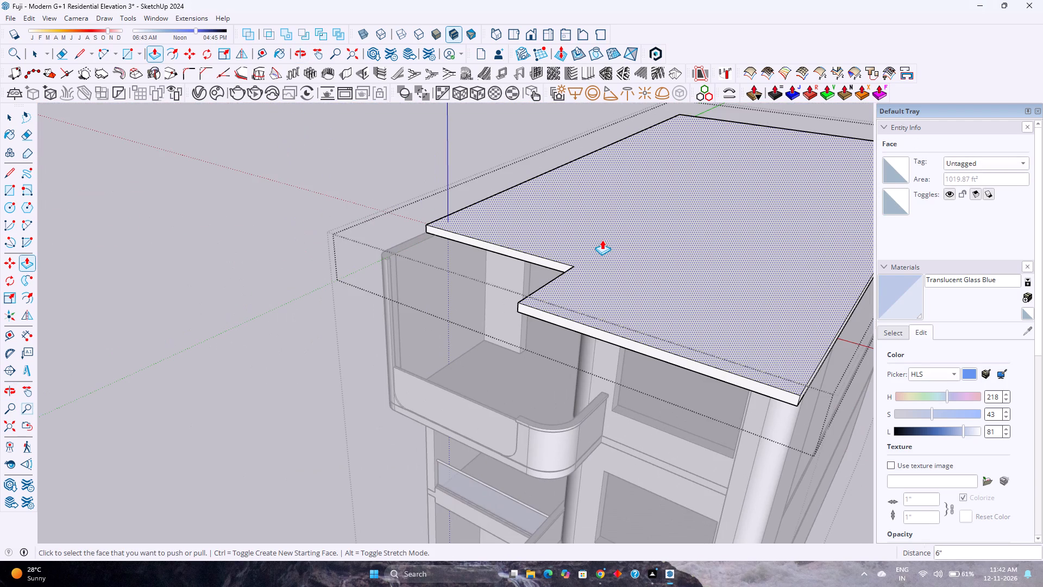
pyautogui.scroll(-2, 512, 250)
pyautogui.moveTo(521, 265); pyautogui.dragTo(684, 378, button='middle')
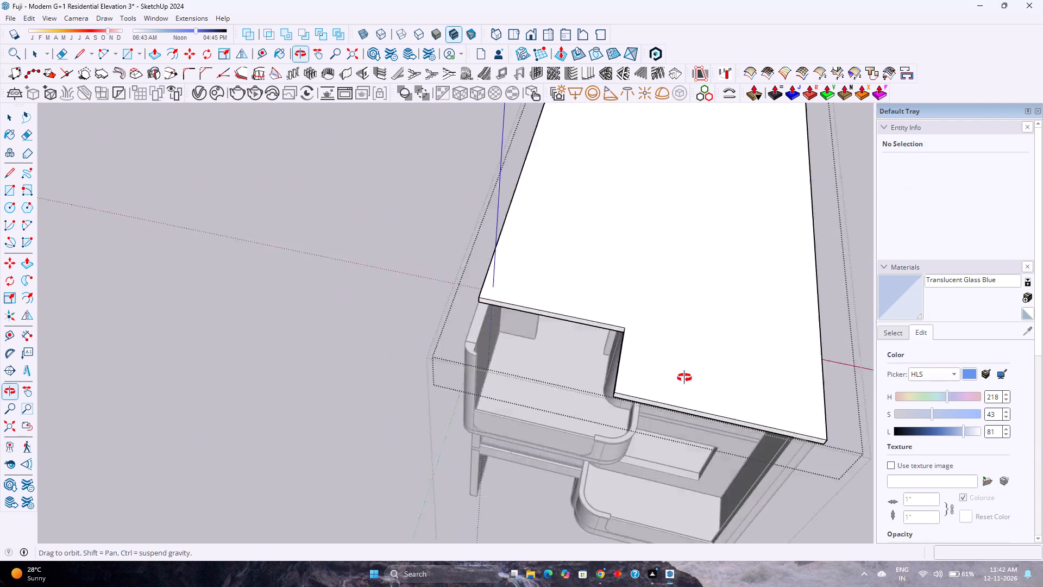
pyautogui.moveTo(684, 378); pyautogui.dragTo(782, 367, button='middle')
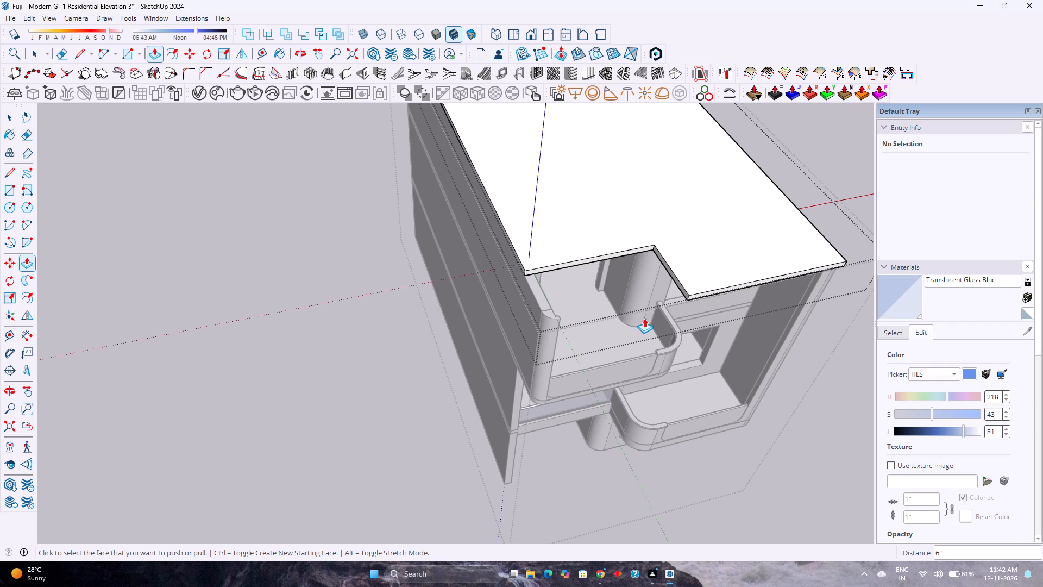
pyautogui.scroll(2, 641, 342)
pyautogui.moveTo(641, 343); pyautogui.dragTo(556, 238, button='middle')
pyautogui.middleClick(535, 202)
pyautogui.scroll(-1, 533, 199)
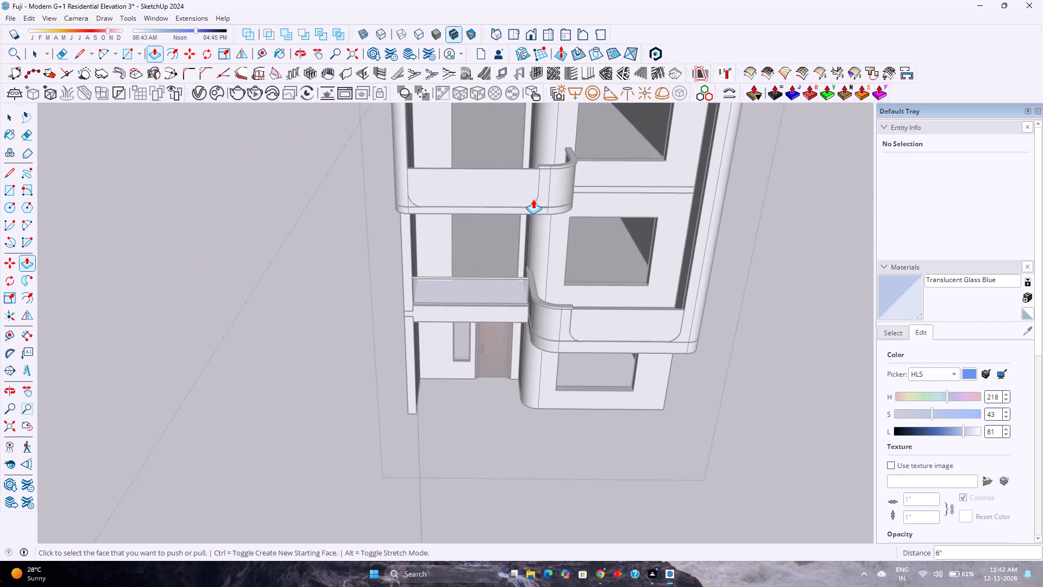
pyautogui.keyDown('shift'); pyautogui.moveTo(533, 178); pyautogui.dragTo(583, 412, button='middle'); pyautogui.keyUp('shift')
pyautogui.middleClick(583, 412)
pyautogui.moveTo(543, 333); pyautogui.dragTo(539, 210, button='middle')
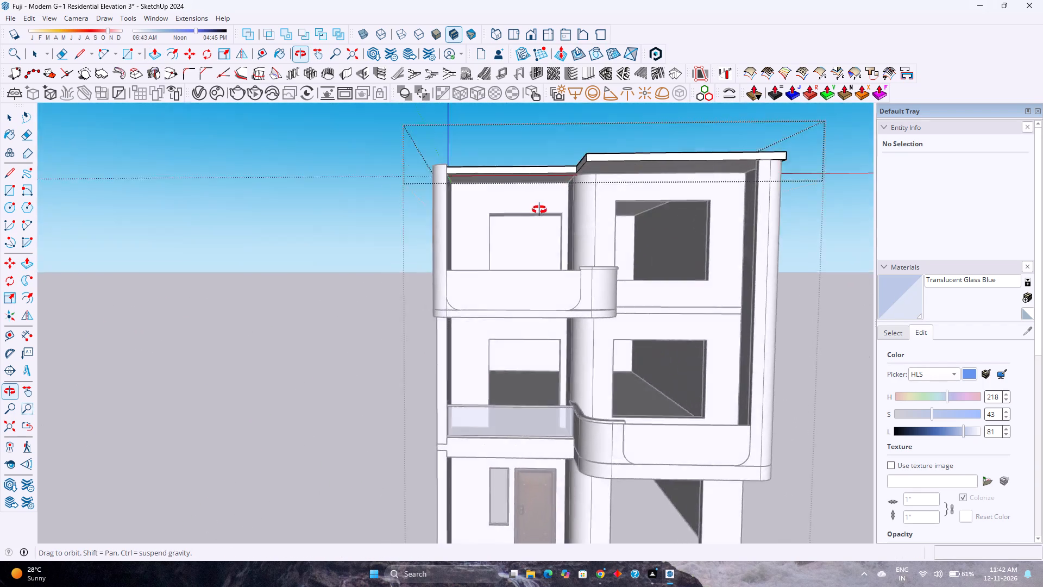
pyautogui.moveTo(539, 210); pyautogui.dragTo(611, 187, button='middle')
pyautogui.scroll(3, 620, 189)
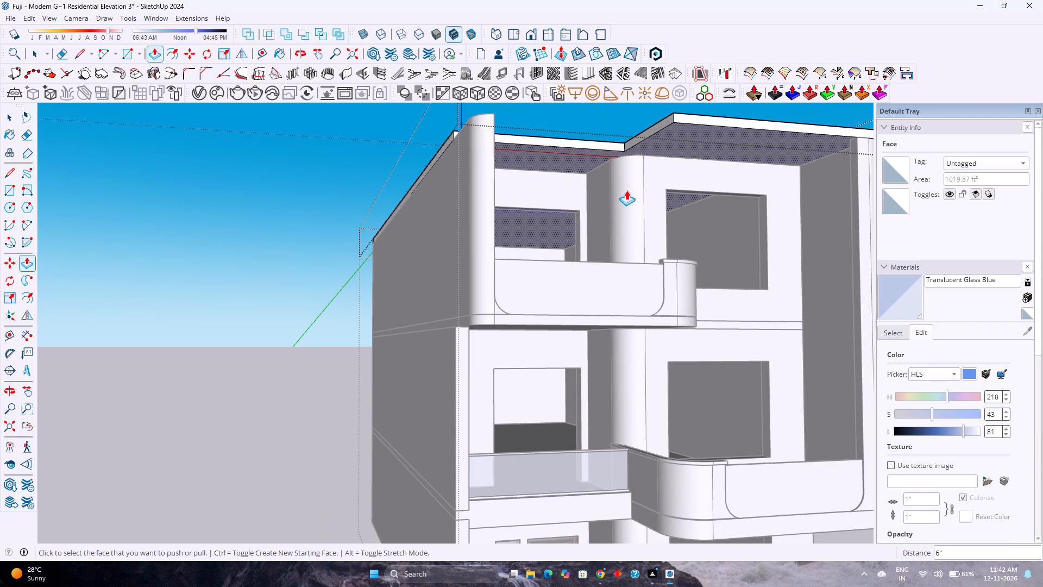
pyautogui.scroll(2, 640, 162)
pyautogui.keyDown('shift'); pyautogui.moveTo(640, 162); pyautogui.dragTo(639, 288, button='middle'); pyautogui.keyUp('shift')
pyautogui.click(635, 270)
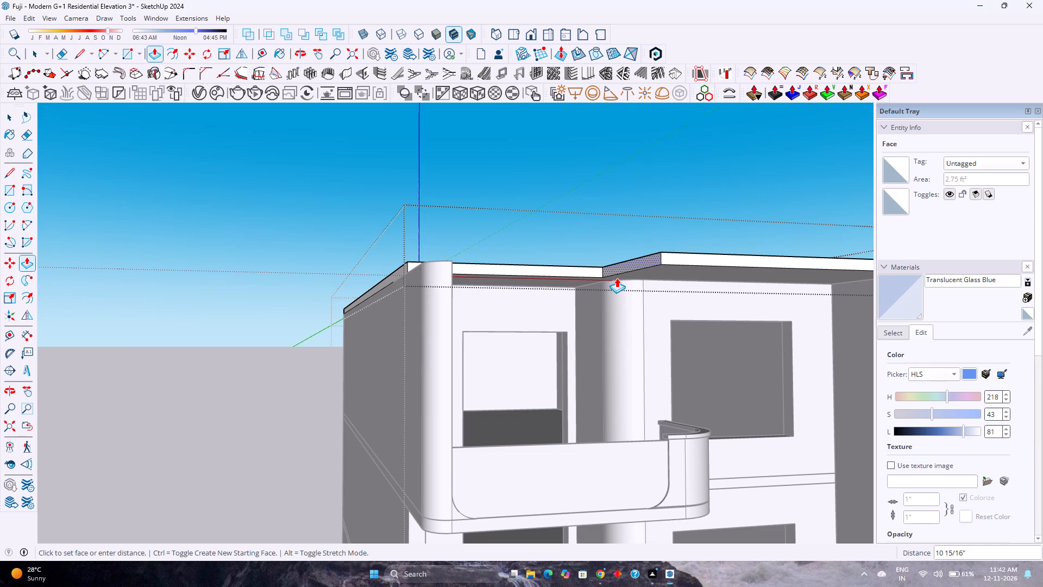
pyautogui.write("2'")
pyautogui.press('Return')
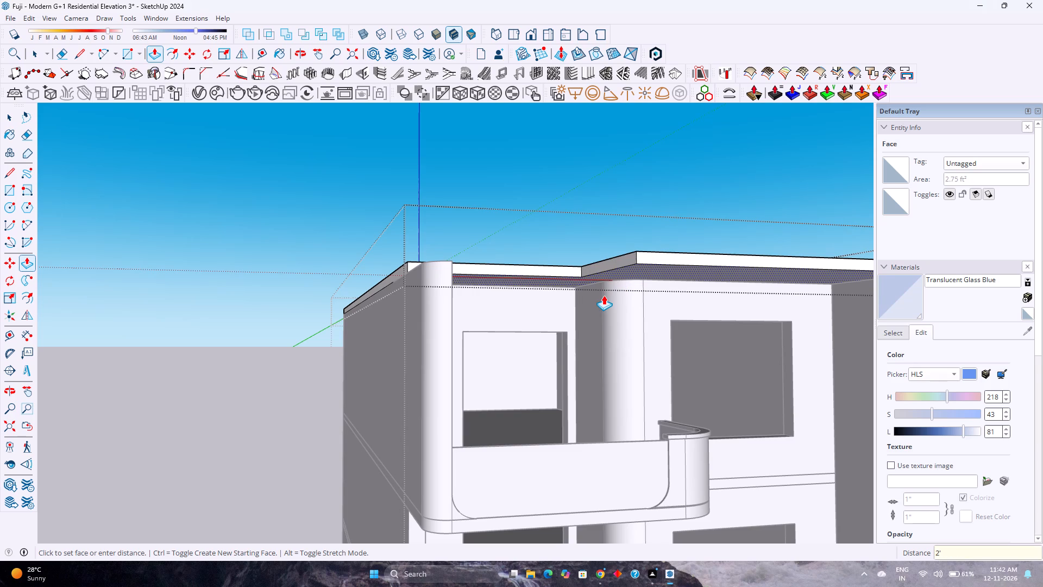
# Copy the short vertical edge at the outer end of the slab's recessed front face 9" inward along that face.
pyautogui.scroll(-2, 604, 295)
pyautogui.moveTo(601, 295); pyautogui.dragTo(489, 226, button='middle')
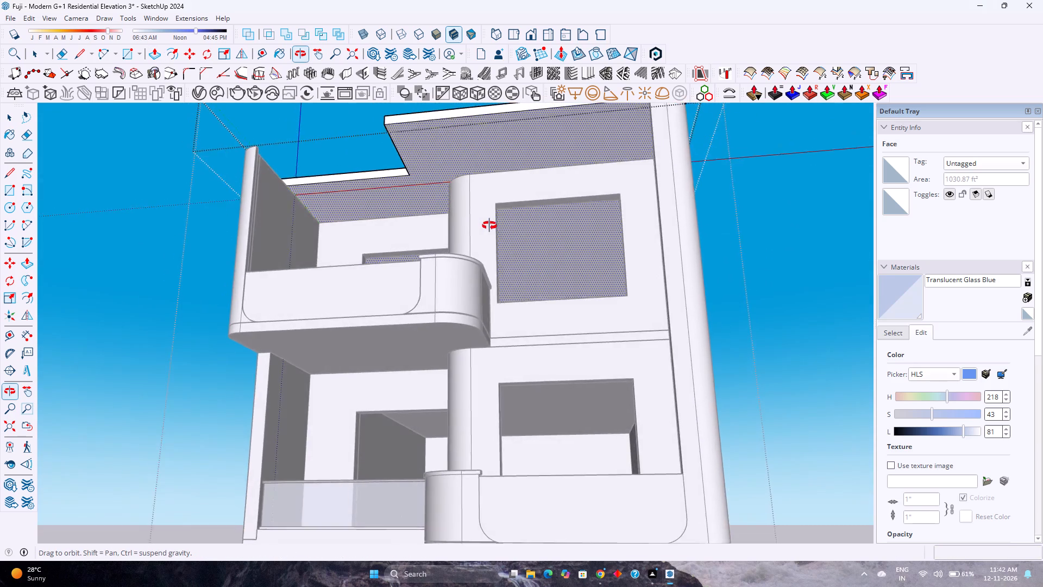
pyautogui.moveTo(489, 226); pyautogui.dragTo(540, 226, button='middle')
pyautogui.moveTo(515, 177); pyautogui.dragTo(487, 401, button='middle')
pyautogui.middleClick(487, 401)
pyautogui.scroll(-4, 486, 388)
pyautogui.keyDown('shift'); pyautogui.moveTo(469, 413); pyautogui.dragTo(525, 295, button='middle'); pyautogui.keyUp('shift')
pyautogui.keyDown('shift'); pyautogui.middleClick(525, 295); pyautogui.keyUp('shift')
pyautogui.scroll(-2, 533, 274)
pyautogui.moveTo(545, 349); pyautogui.dragTo(546, 342, button='middle')
pyautogui.middleClick(547, 342)
pyautogui.scroll(4, 537, 383)
pyautogui.scroll(1, 524, 330)
pyautogui.moveTo(524, 330); pyautogui.dragTo(523, 334, button='middle')
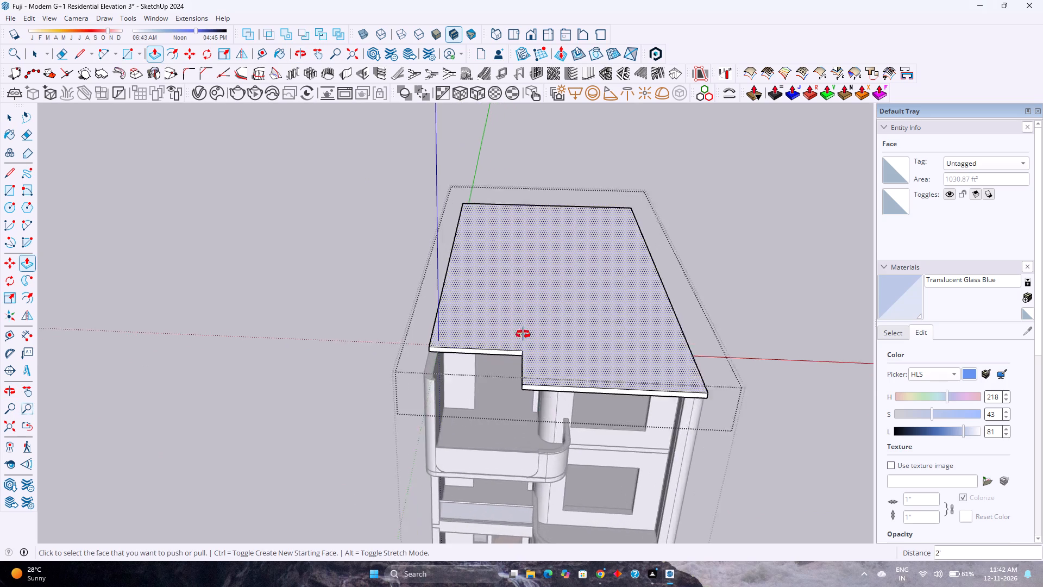
pyautogui.moveTo(523, 334); pyautogui.dragTo(514, 367, button='middle')
pyautogui.middleClick(514, 367)
pyautogui.scroll(-1, 488, 341)
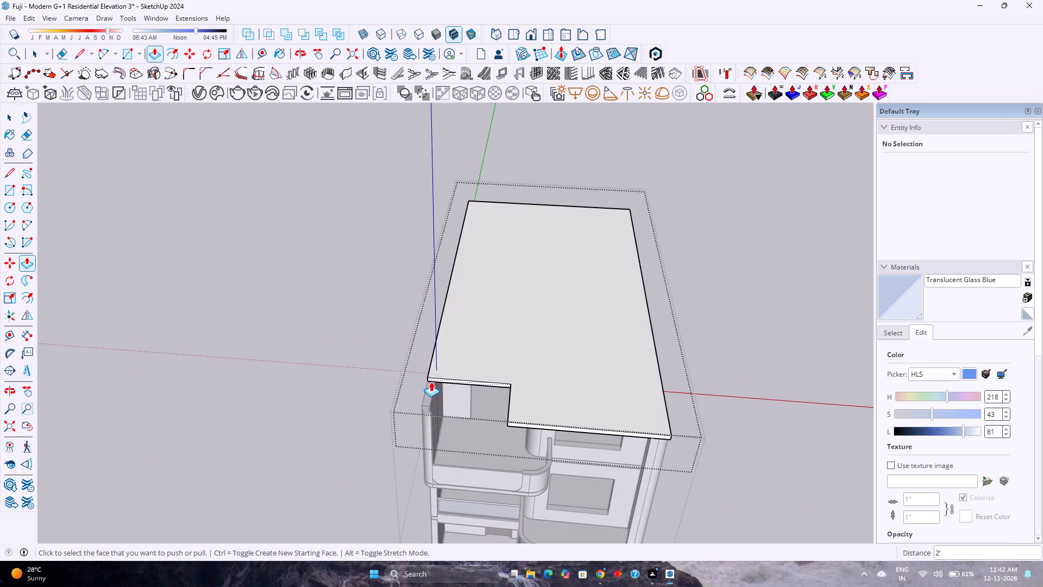
pyautogui.scroll(12, 429, 382)
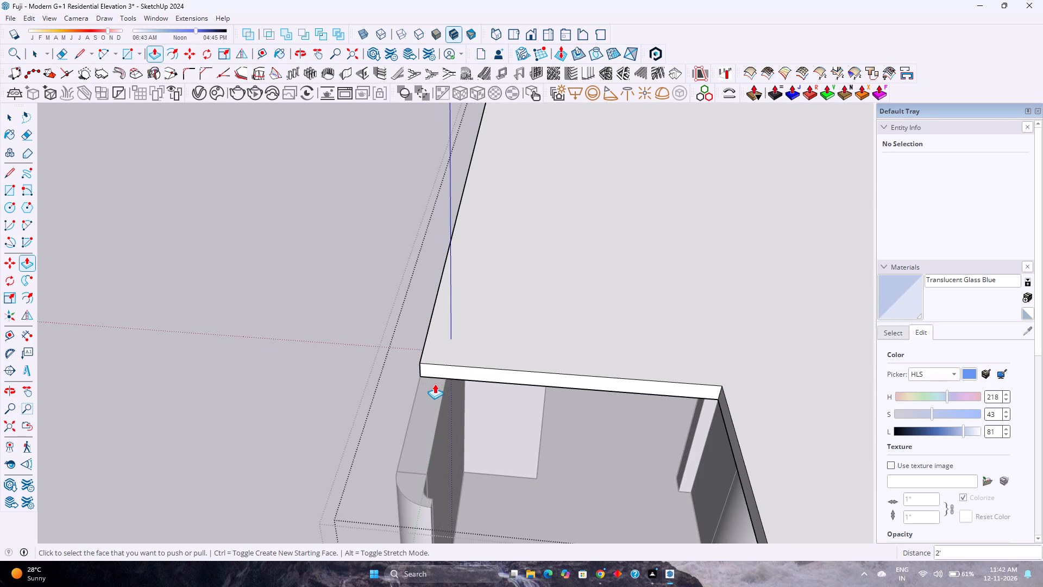
pyautogui.press('m')
pyautogui.scroll(8, 428, 384)
pyautogui.click(413, 353)
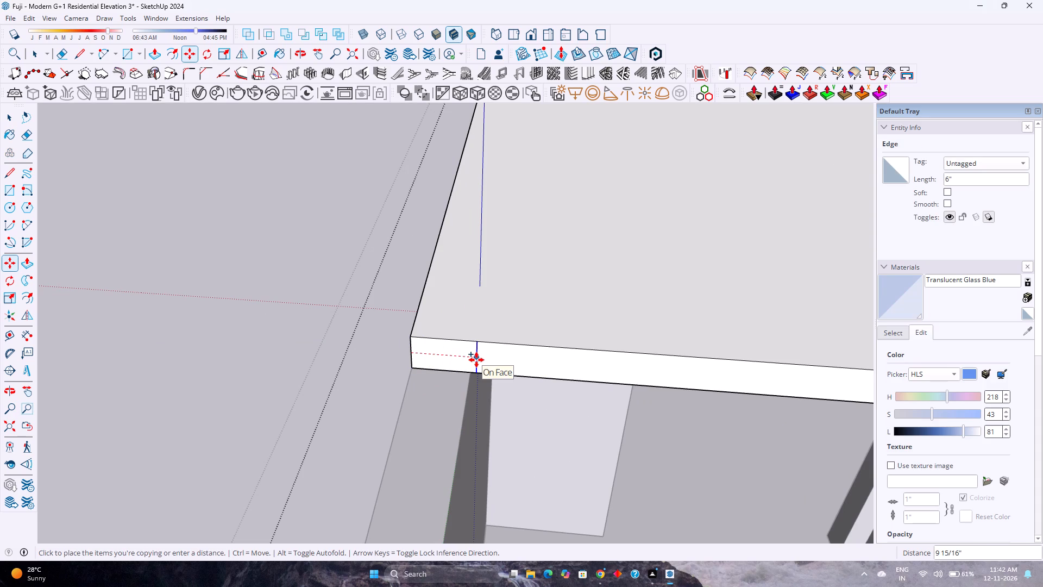
pyautogui.write("1'")
pyautogui.press('Return')
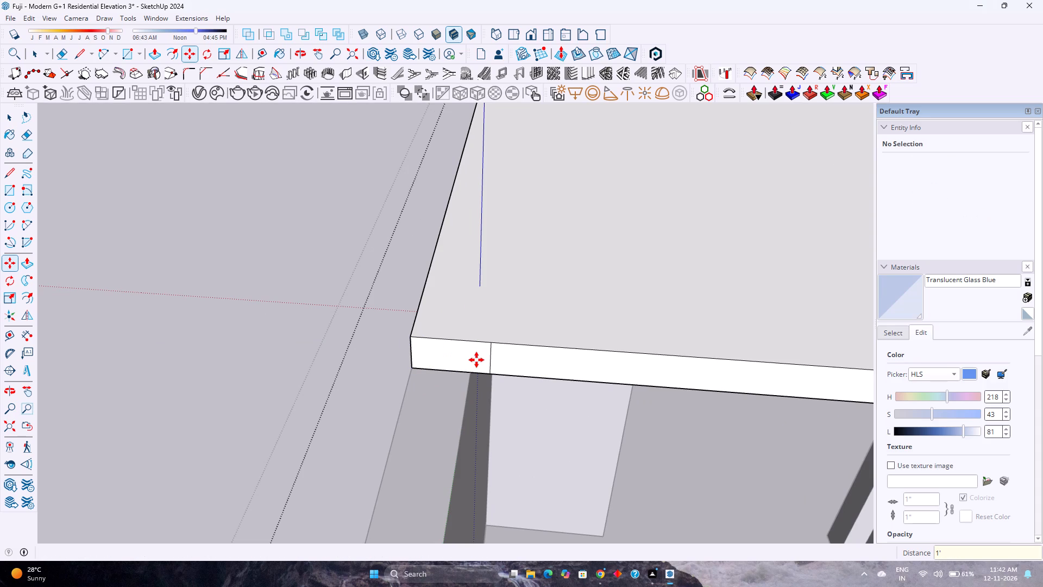
pyautogui.press('9')
pyautogui.press('Return')
# Push/pull the 9" end strip of the recessed face outward 5' 6", level with the slab's projecting front corner.
pyautogui.press('p')
pyautogui.click(451, 355)
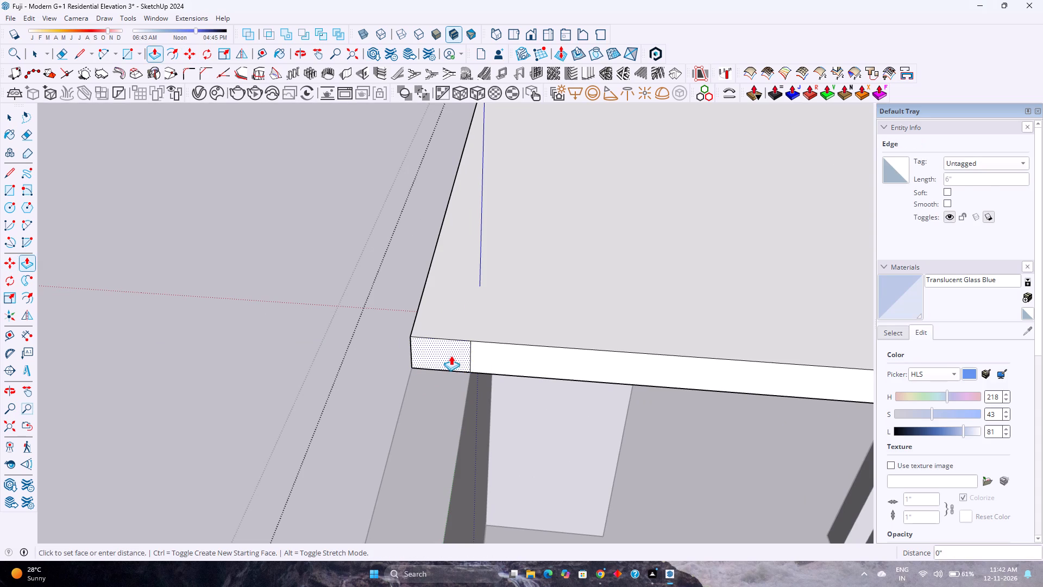
pyautogui.scroll(-11, 452, 365)
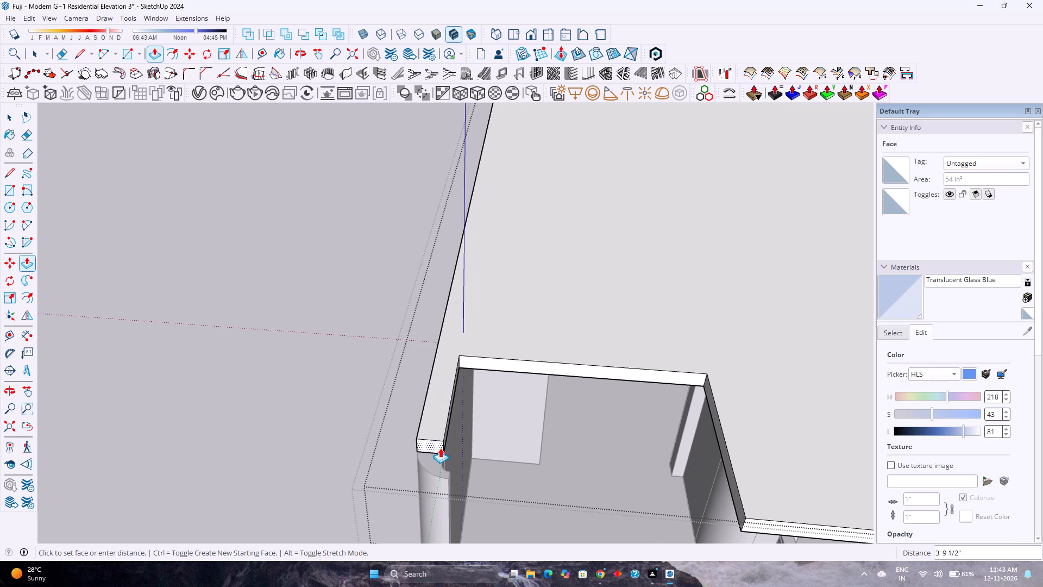
pyautogui.scroll(1, 417, 438)
pyautogui.moveTo(417, 437); pyautogui.dragTo(596, 390, button='middle')
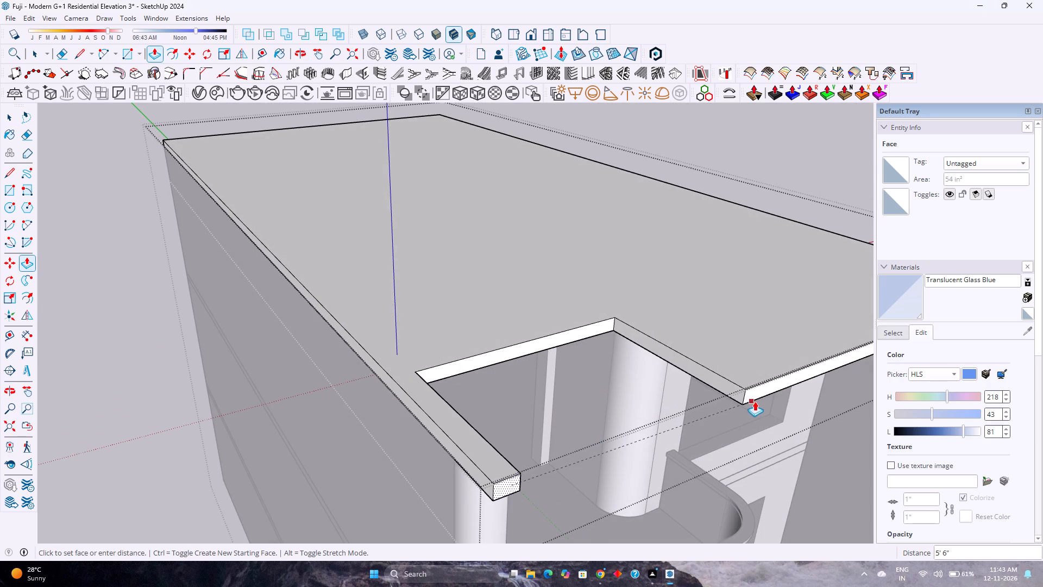
pyautogui.click(755, 398)
# Push the strip's end face back about 1' 10" to the corner where the side wall's rounded end begins.
pyautogui.moveTo(675, 421); pyautogui.dragTo(537, 355, button='middle')
pyautogui.middleClick(535, 354)
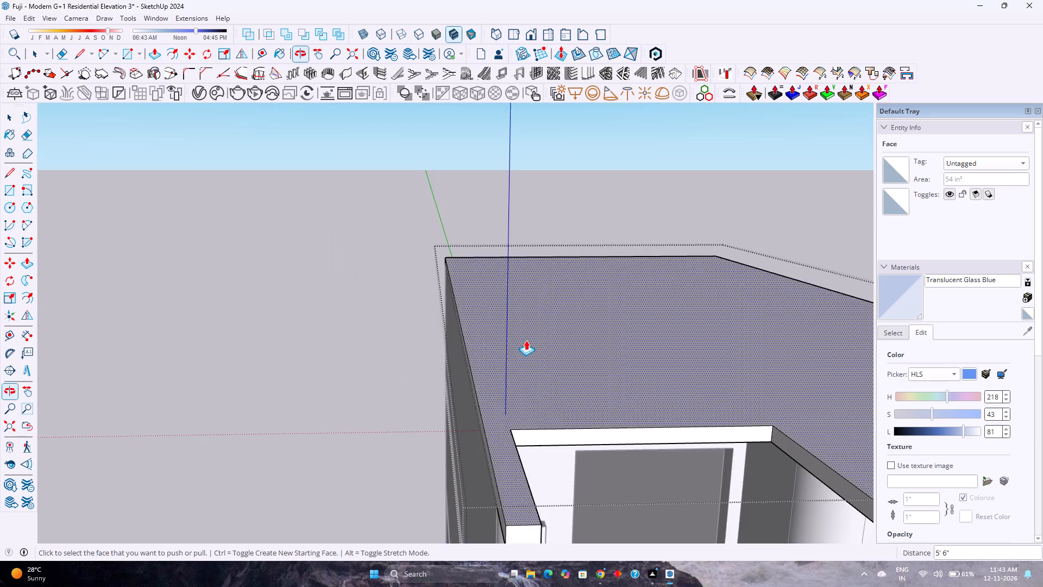
pyautogui.scroll(-8, 526, 340)
pyautogui.moveTo(563, 404); pyautogui.dragTo(476, 320, button='middle')
pyautogui.moveTo(476, 319); pyautogui.dragTo(567, 306, button='middle')
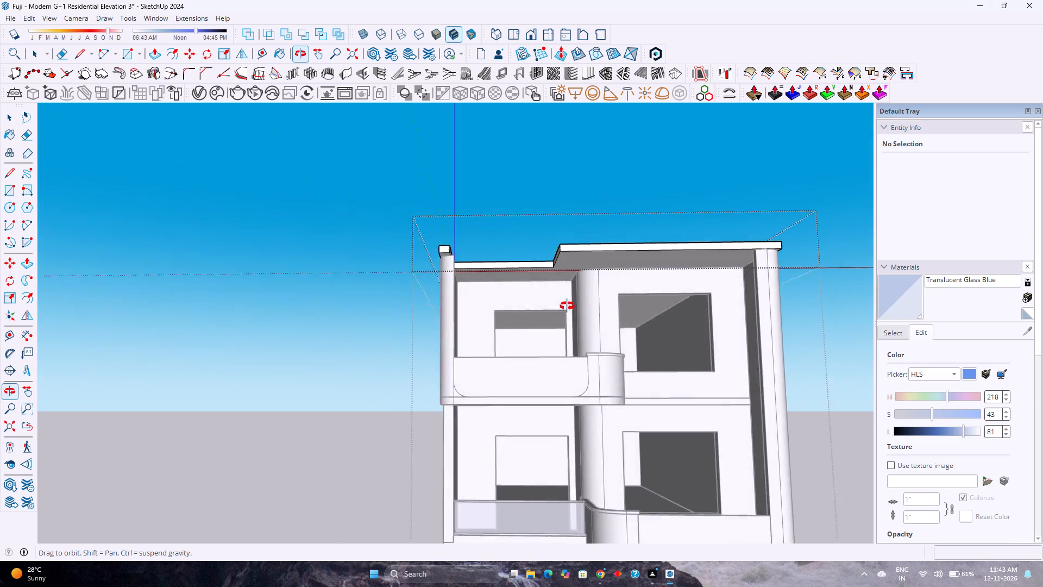
pyautogui.moveTo(567, 306); pyautogui.dragTo(631, 303, button='middle')
pyautogui.scroll(10, 523, 267)
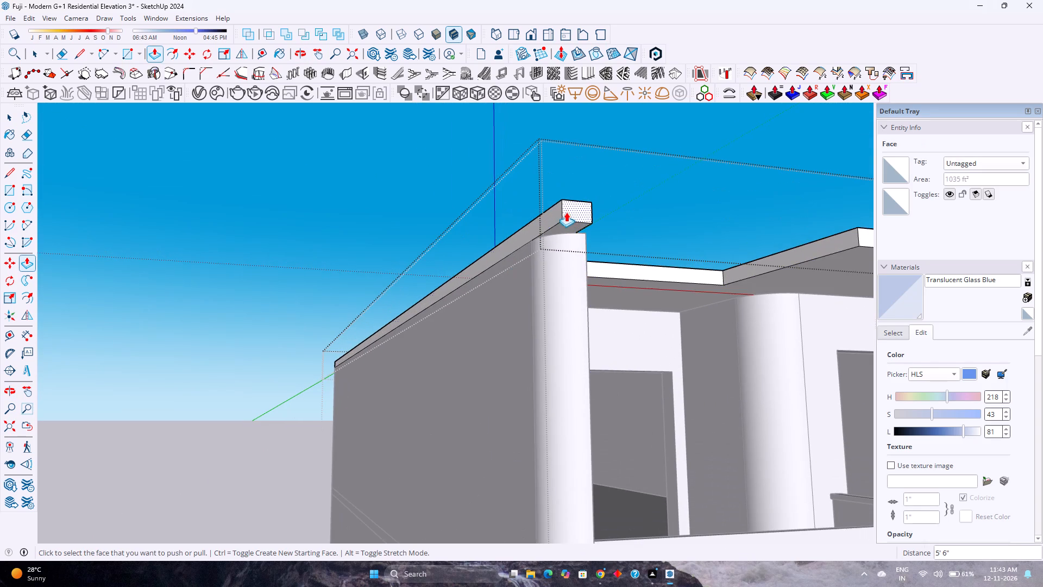
pyautogui.click(569, 211)
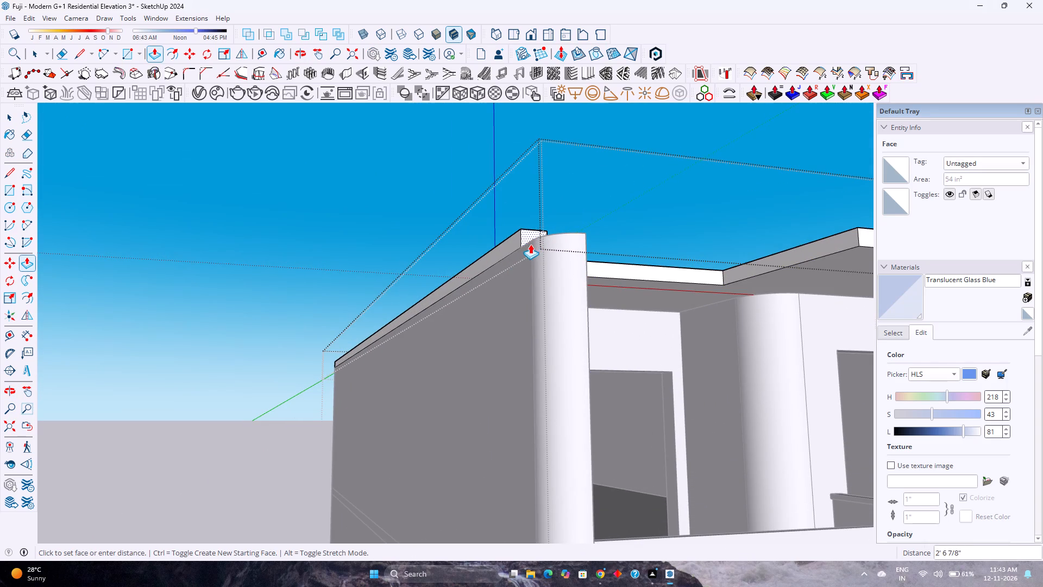
pyautogui.scroll(3, 530, 244)
pyautogui.moveTo(530, 244); pyautogui.dragTo(579, 407, button='middle')
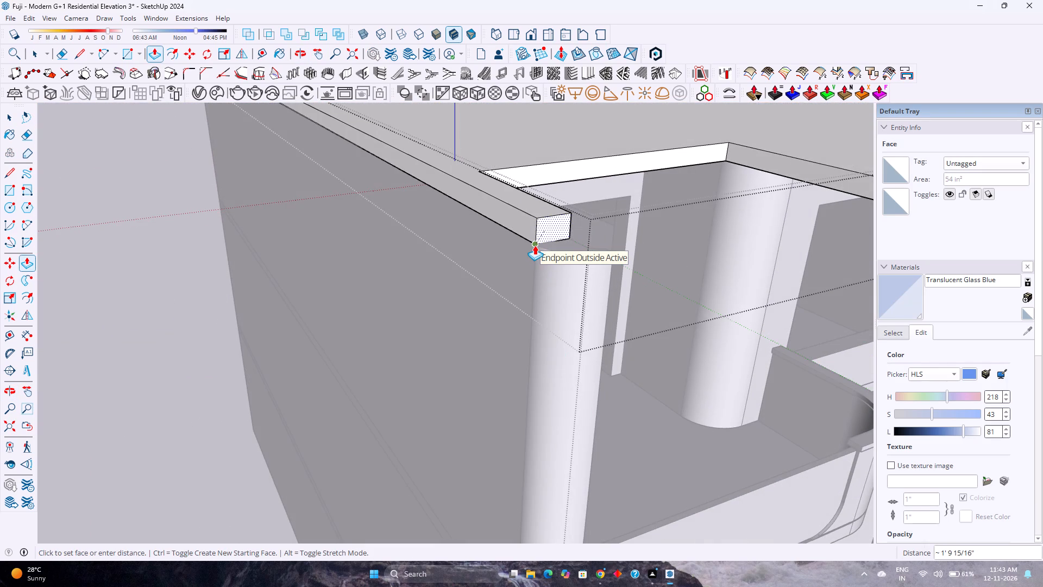
pyautogui.scroll(8, 535, 245)
pyautogui.moveTo(535, 247); pyautogui.dragTo(541, 304, button='middle')
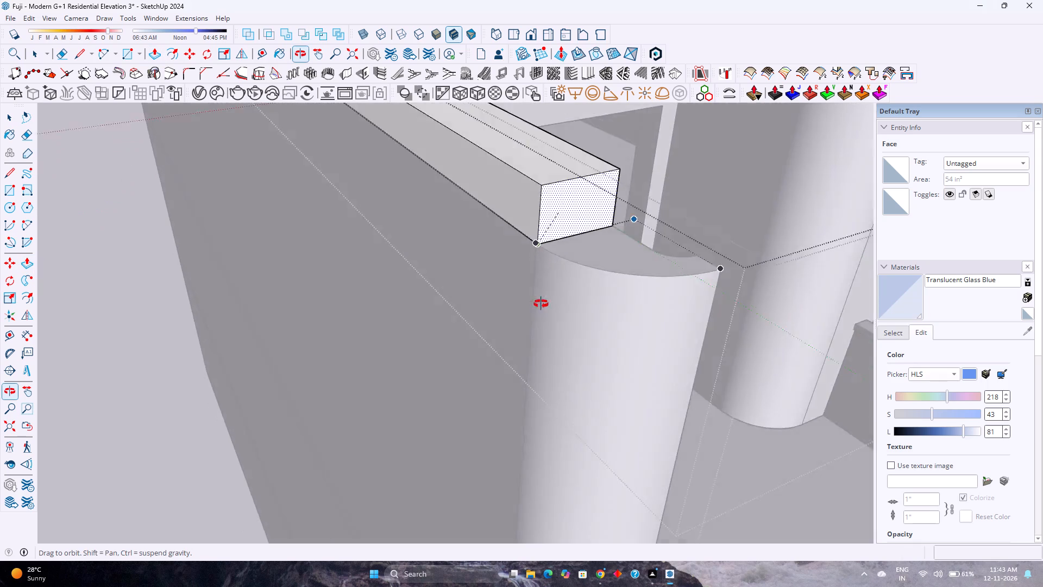
pyautogui.moveTo(541, 304); pyautogui.dragTo(537, 322, button='middle')
pyautogui.click(532, 245)
pyautogui.scroll(-5, 528, 245)
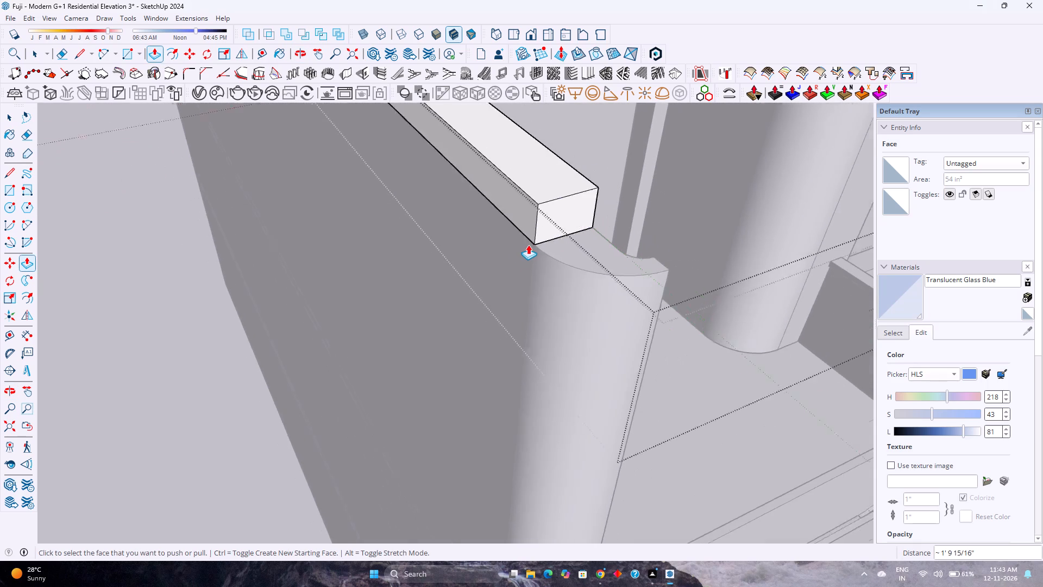
# Draw a tangent arc about 8 1/2" across on the roof slab's underside, tracing the wall's rounded corner at the opposite front end.
pyautogui.press('space')
pyautogui.scroll(-5, 528, 245)
pyautogui.press('Escape')
pyautogui.scroll(-8, 528, 245)
pyautogui.keyDown('shift'); pyautogui.moveTo(588, 243); pyautogui.dragTo(504, 348, button='middle'); pyautogui.keyUp('shift')
pyautogui.moveTo(601, 355); pyautogui.dragTo(466, 238, button='middle')
pyautogui.scroll(-3, 467, 237)
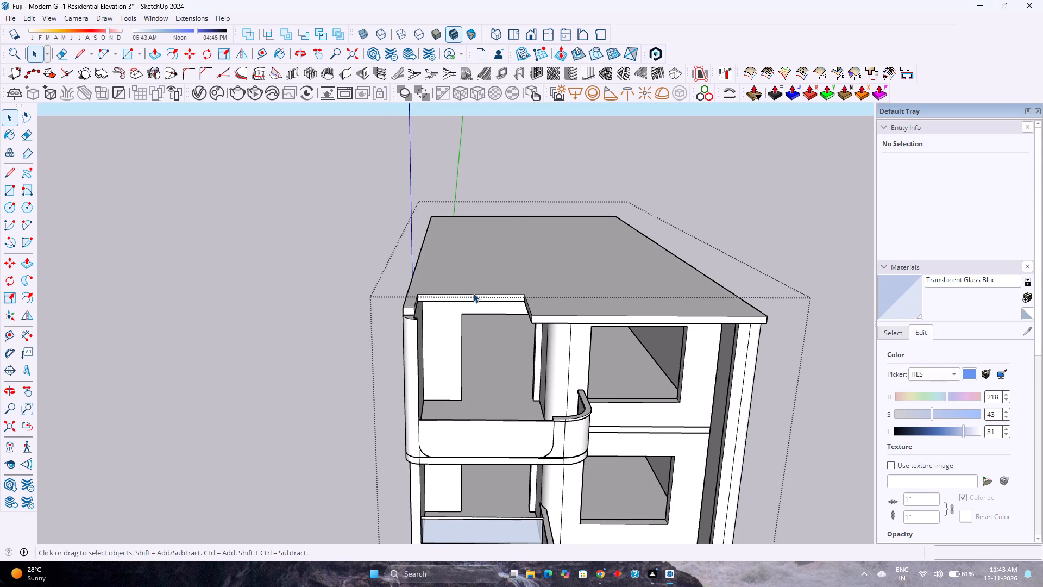
pyautogui.moveTo(662, 359); pyautogui.dragTo(598, 306, button='middle')
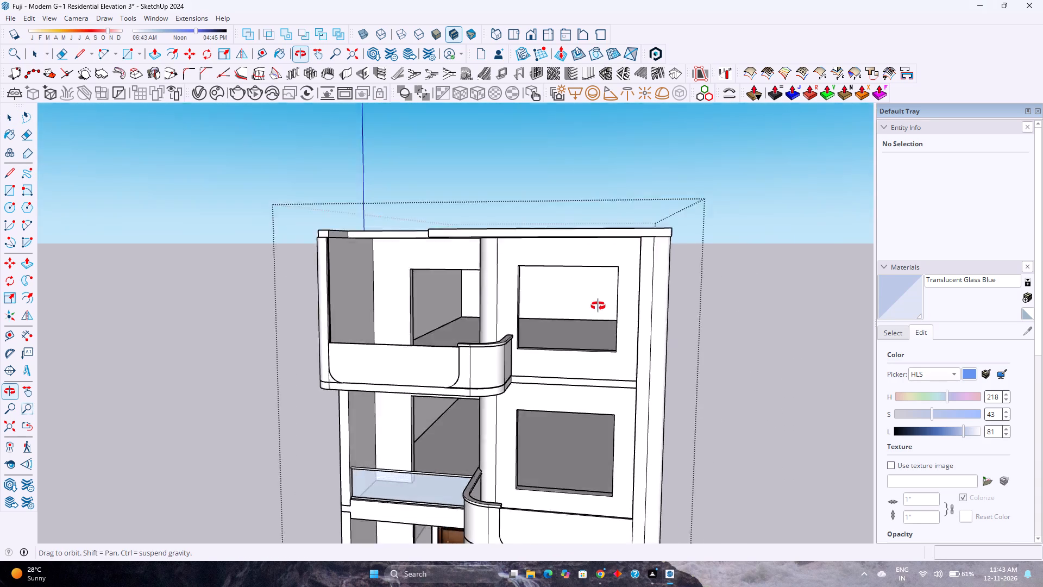
pyautogui.moveTo(598, 306); pyautogui.dragTo(587, 278, button='middle')
pyautogui.middleClick(589, 250)
pyautogui.scroll(5, 588, 231)
pyautogui.moveTo(575, 229); pyautogui.dragTo(681, 292, button='middle')
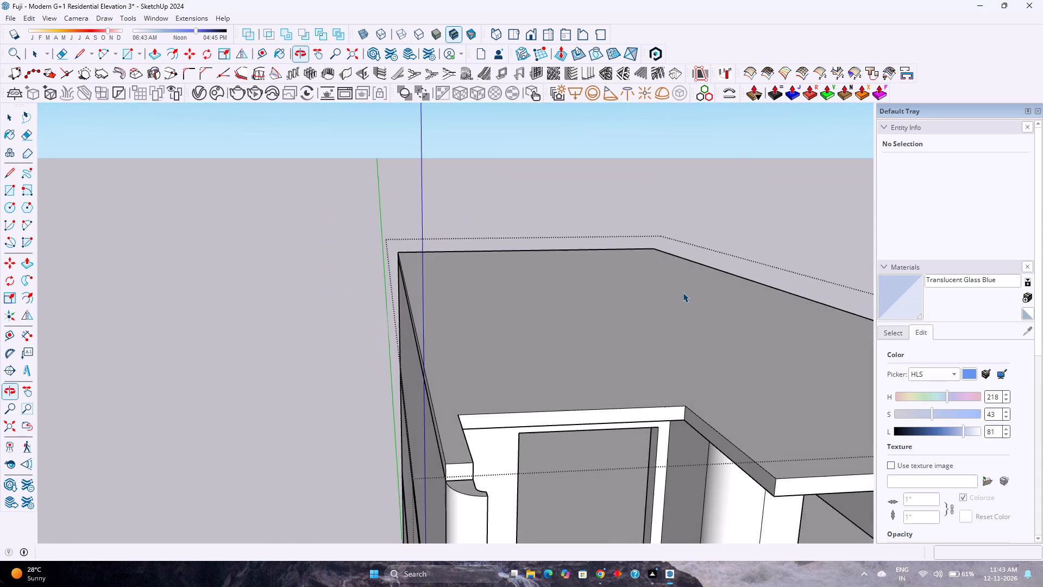
pyautogui.scroll(-4, 681, 286)
pyautogui.keyDown('shift'); pyautogui.moveTo(683, 283); pyautogui.dragTo(397, 233, button='middle'); pyautogui.keyUp('shift')
pyautogui.keyDown('shift'); pyautogui.middleClick(397, 233); pyautogui.keyUp('shift')
pyautogui.scroll(4, 449, 296)
pyautogui.moveTo(467, 296); pyautogui.dragTo(624, 216, button='middle')
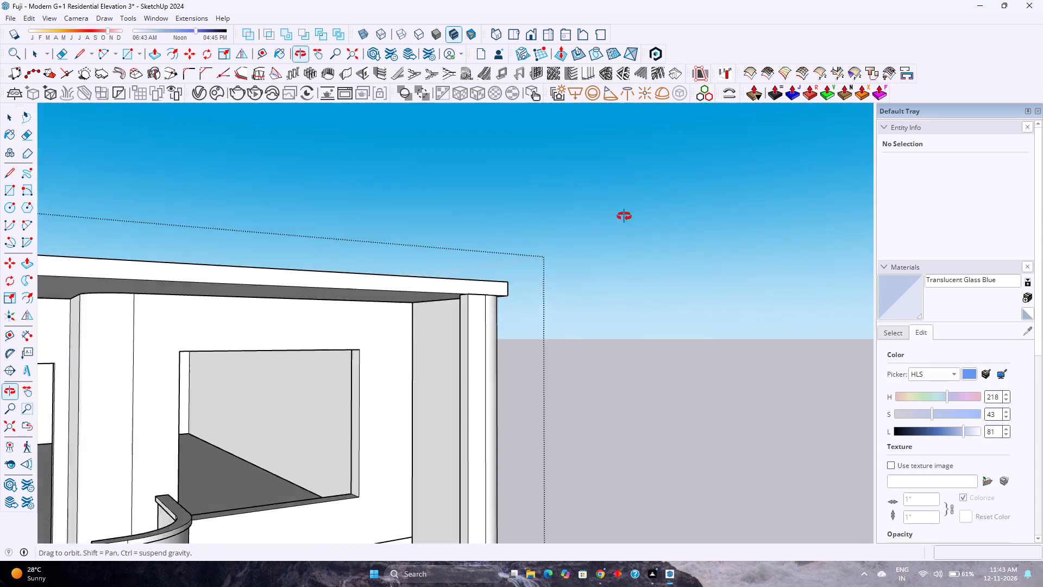
pyautogui.moveTo(624, 216); pyautogui.dragTo(654, 210, button='middle')
pyautogui.scroll(9, 467, 299)
pyautogui.moveTo(448, 312); pyautogui.dragTo(725, 285, button='middle')
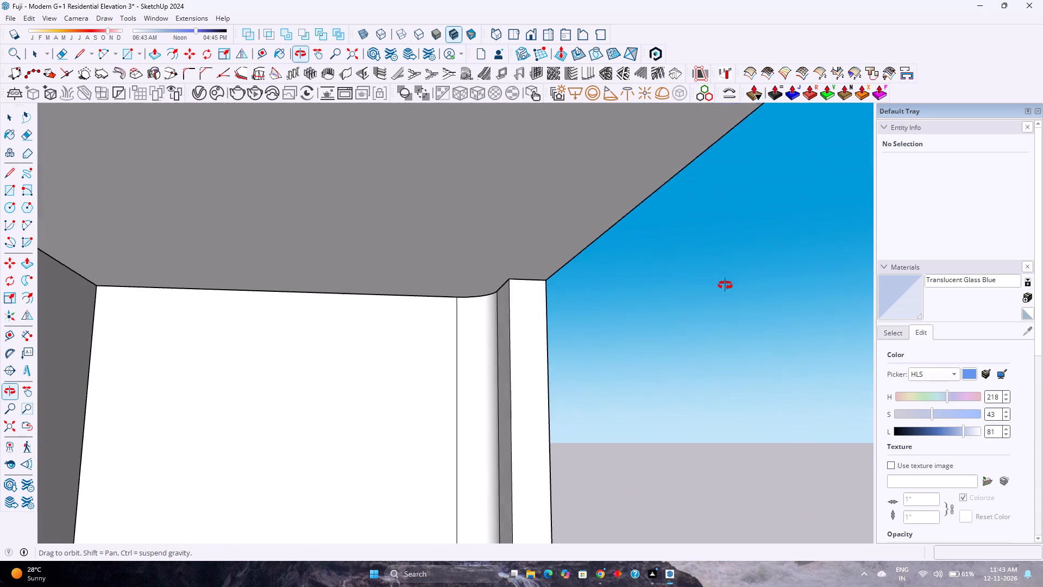
pyautogui.moveTo(725, 285); pyautogui.dragTo(731, 284, button='middle')
pyautogui.scroll(8, 511, 274)
pyautogui.scroll(-1, 410, 358)
pyautogui.scroll(2, 406, 360)
pyautogui.moveTo(406, 360); pyautogui.dragTo(420, 337, button='middle')
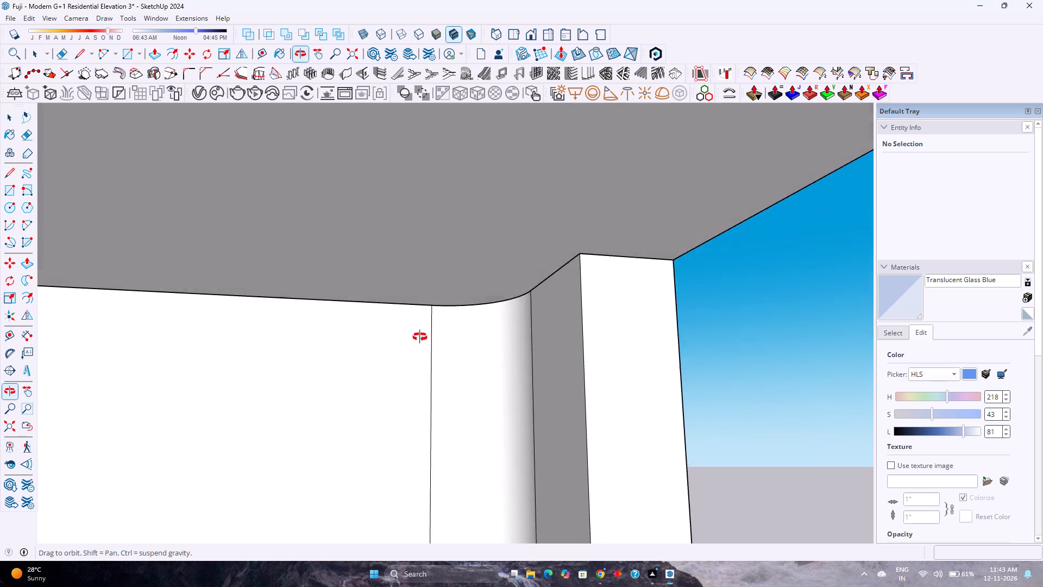
pyautogui.moveTo(420, 337); pyautogui.dragTo(507, 319, button='middle')
pyautogui.doubleClick(542, 263)
pyautogui.scroll(3, 542, 263)
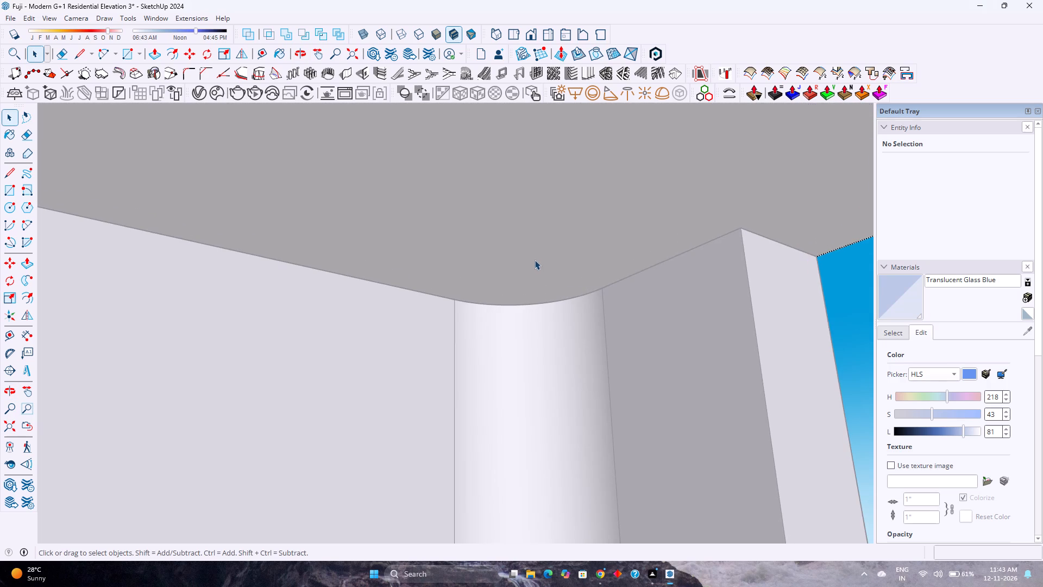
pyautogui.click(535, 260)
pyautogui.scroll(-4, 416, 283)
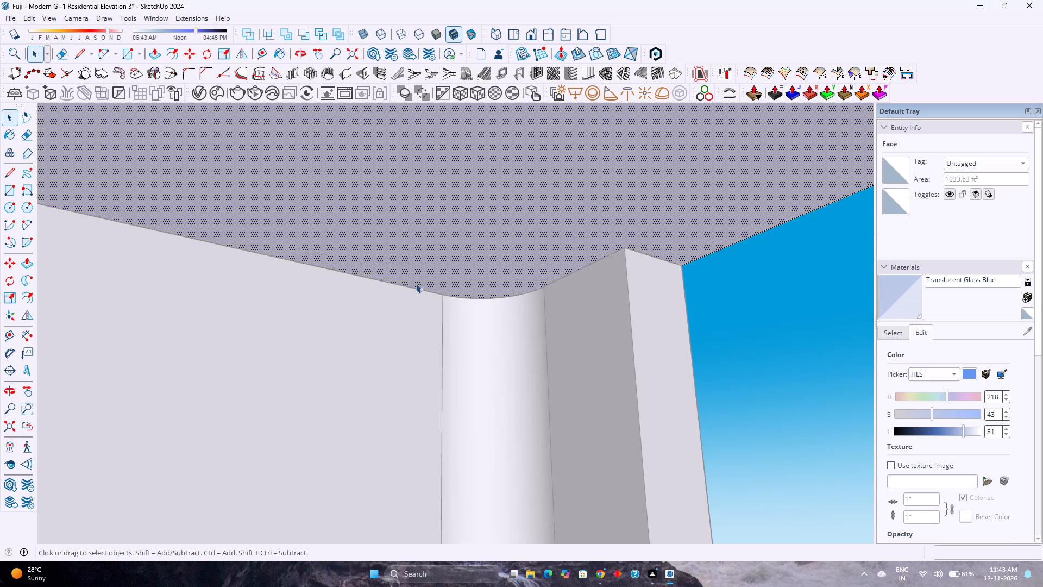
pyautogui.keyDown('shift'); pyautogui.moveTo(437, 286); pyautogui.dragTo(573, 284, button='middle'); pyautogui.keyUp('shift')
pyautogui.scroll(-2, 573, 283)
pyautogui.keyDown('shift'); pyautogui.scroll(1, 576, 279); pyautogui.keyUp('shift')
pyautogui.keyDown('shift'); pyautogui.moveTo(576, 279); pyautogui.dragTo(550, 281, button='middle'); pyautogui.keyUp('shift')
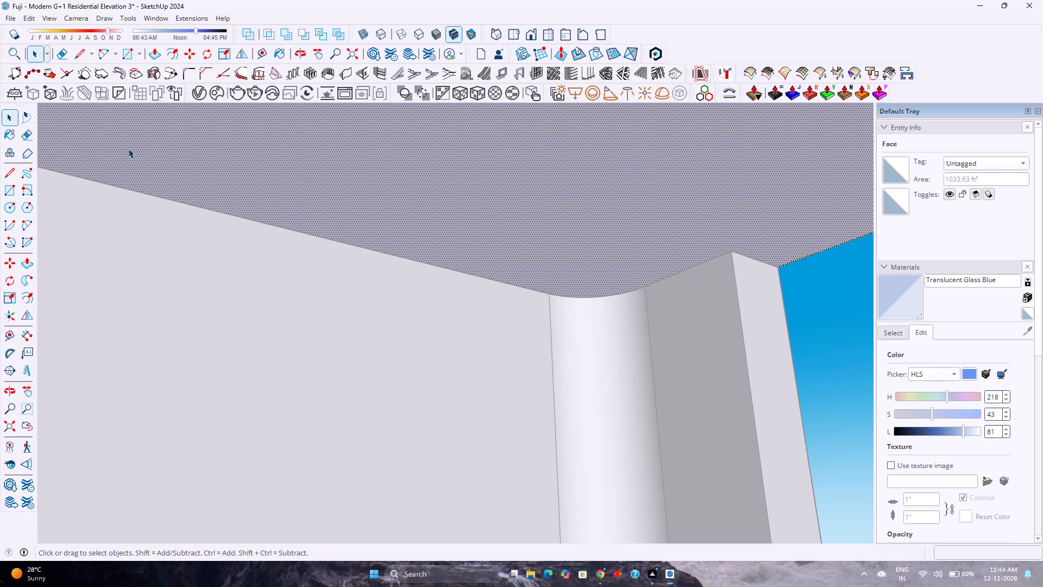
pyautogui.click(105, 53)
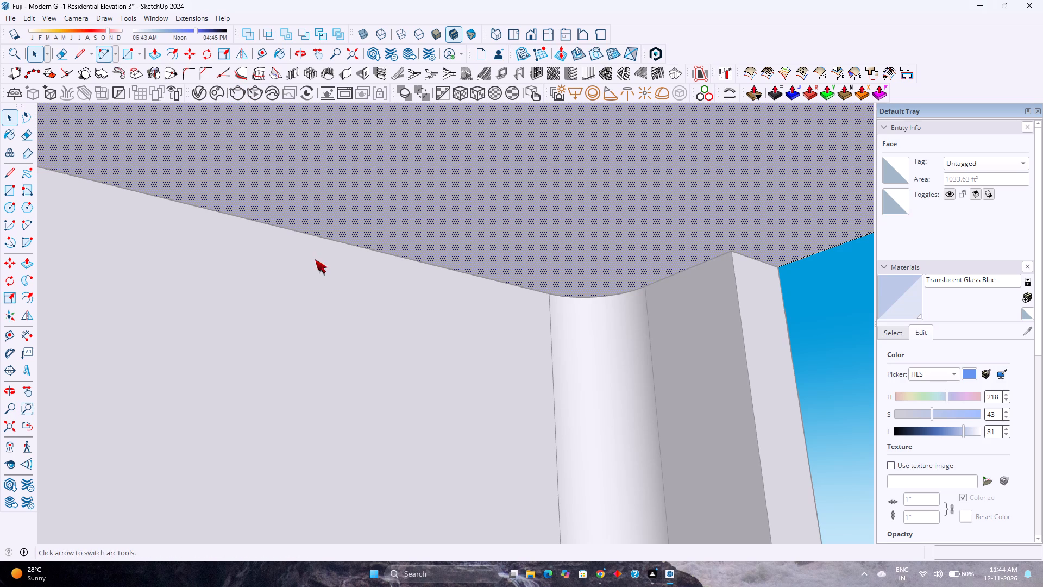
pyautogui.click(548, 296)
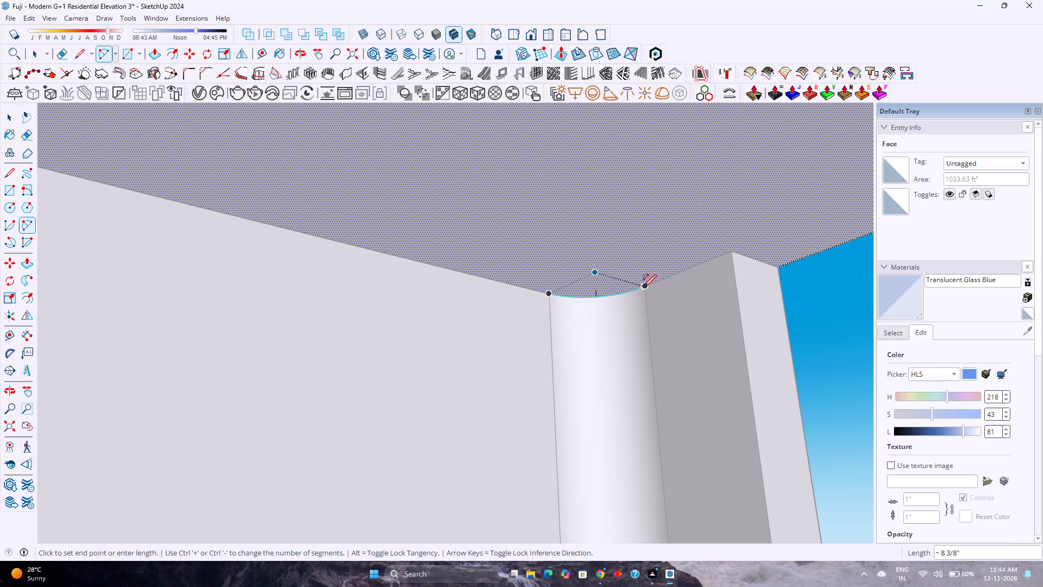
pyautogui.scroll(12, 647, 286)
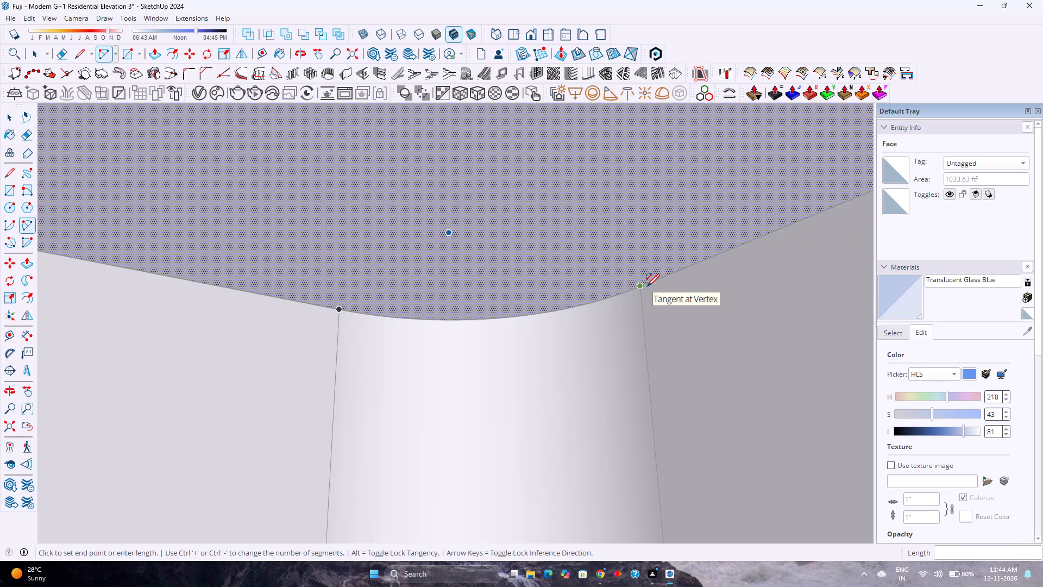
pyautogui.doubleClick(642, 285)
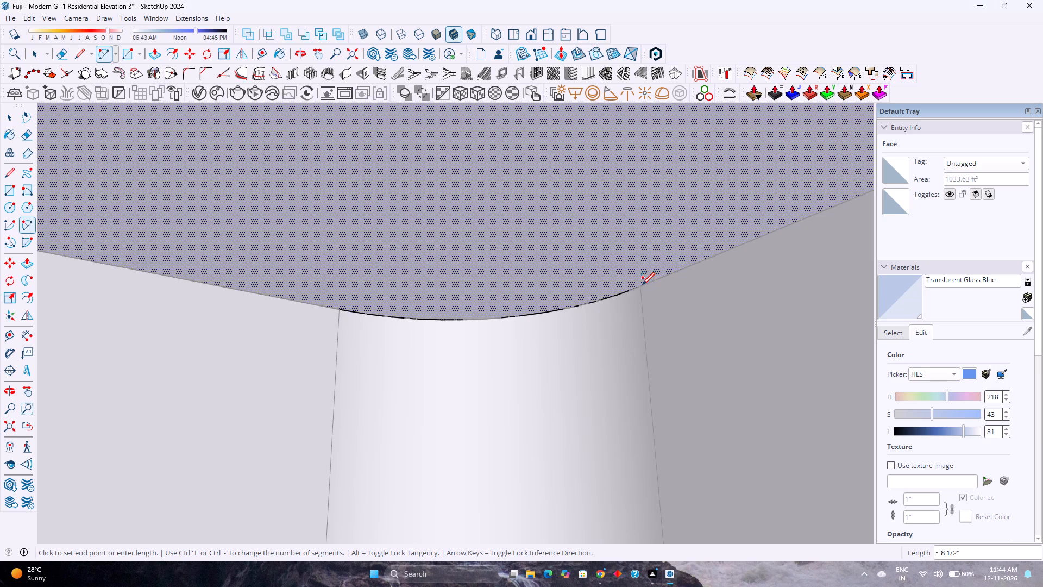
# Raise the new arc's segment count, trying 120 and settling on 80.
pyautogui.press('space')
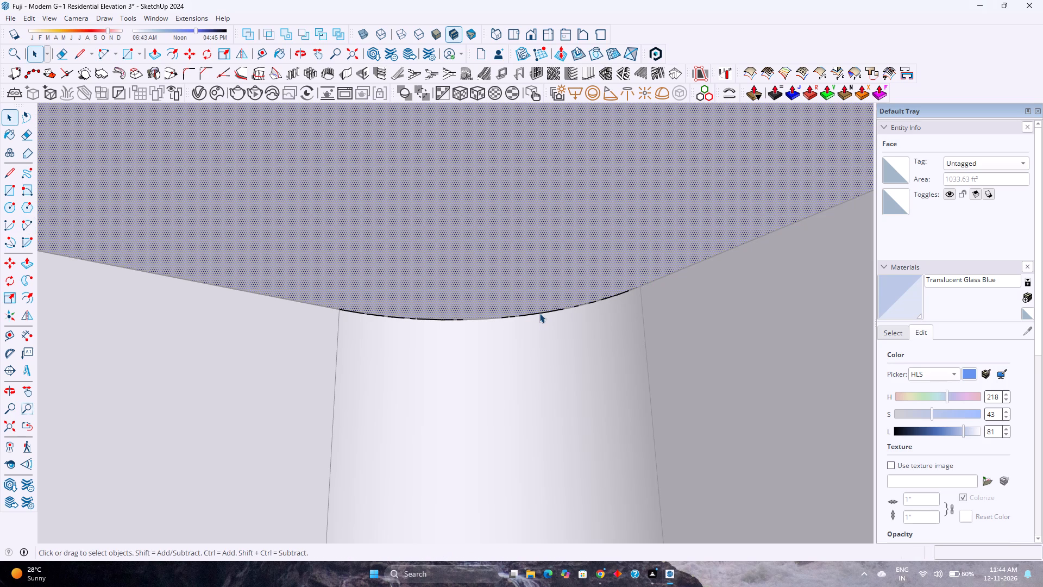
pyautogui.click(539, 313)
pyautogui.scroll(-4, 487, 304)
pyautogui.scroll(2, 487, 304)
pyautogui.scroll(-2, 487, 304)
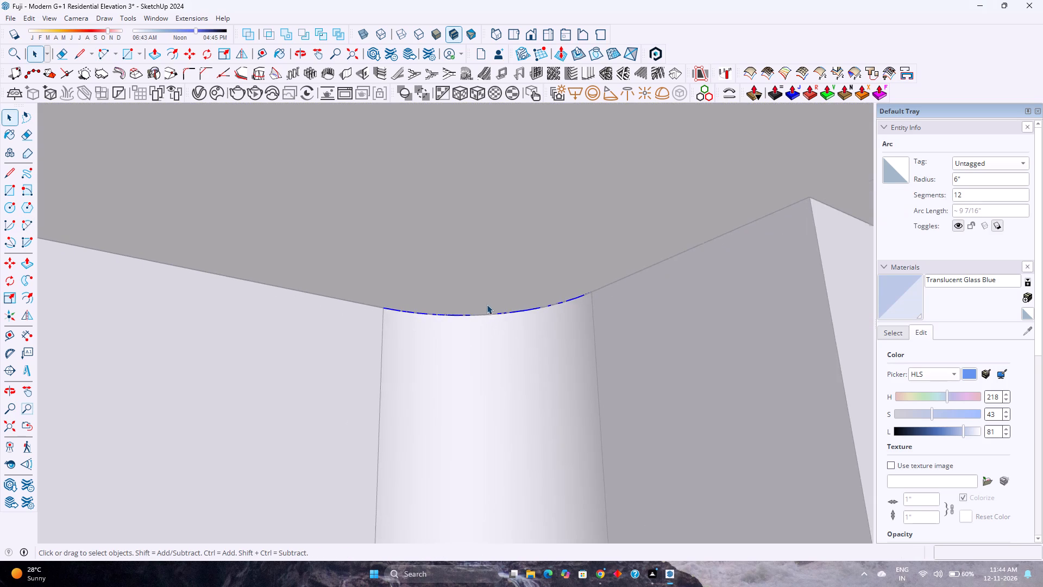
pyautogui.scroll(-3, 484, 308)
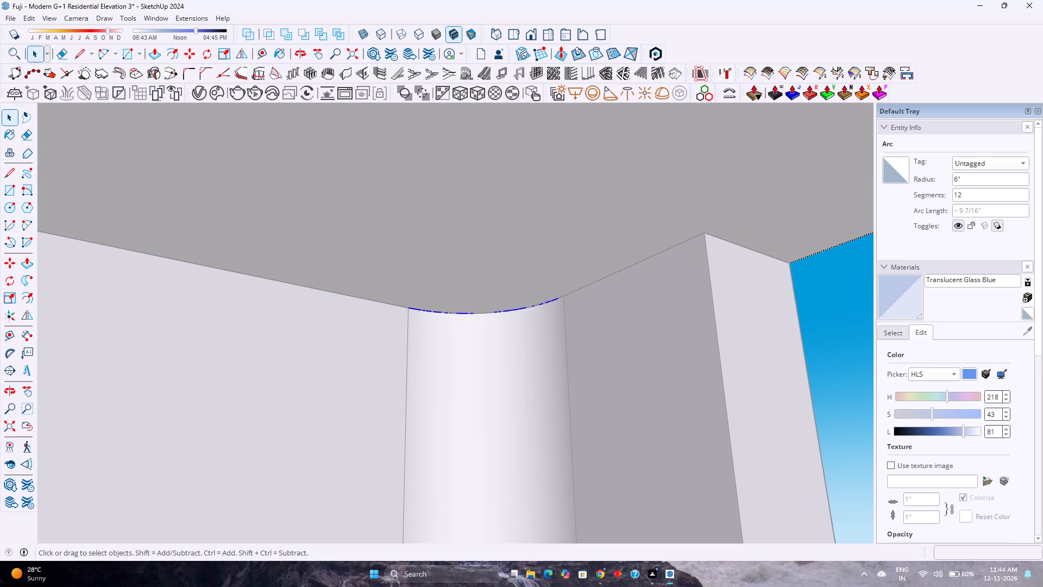
pyautogui.click(981, 201)
pyautogui.click(981, 201)
pyautogui.press('0')
pyautogui.press('Return')
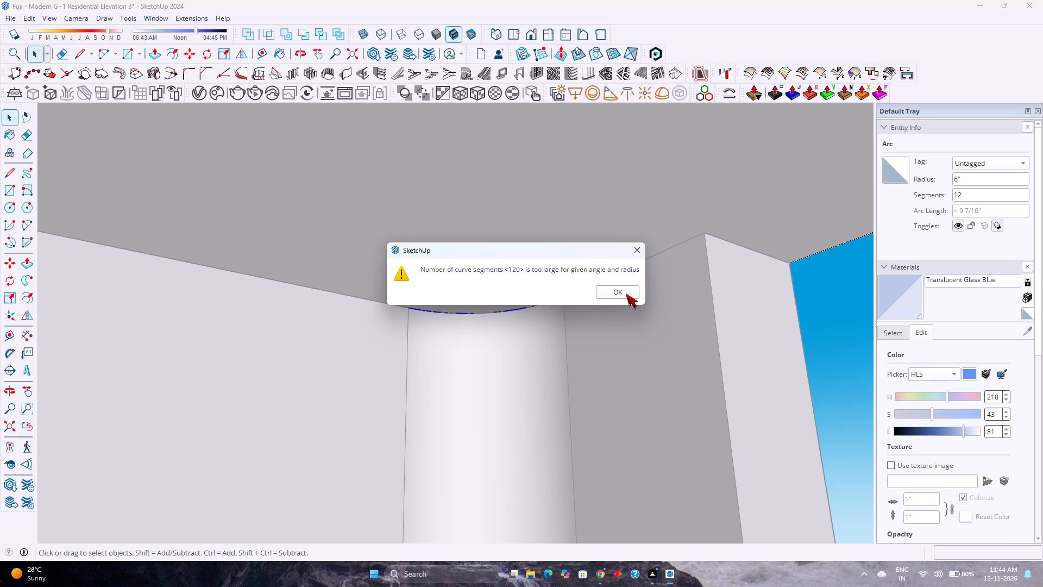
pyautogui.click(626, 293)
pyautogui.doubleClick(972, 194)
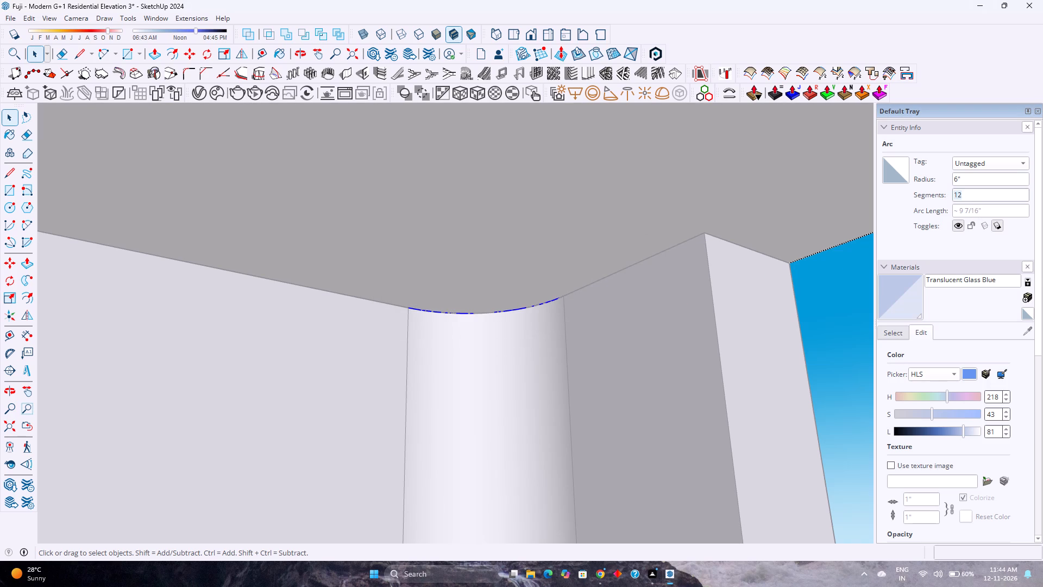
pyautogui.write('80')
pyautogui.press('Return')
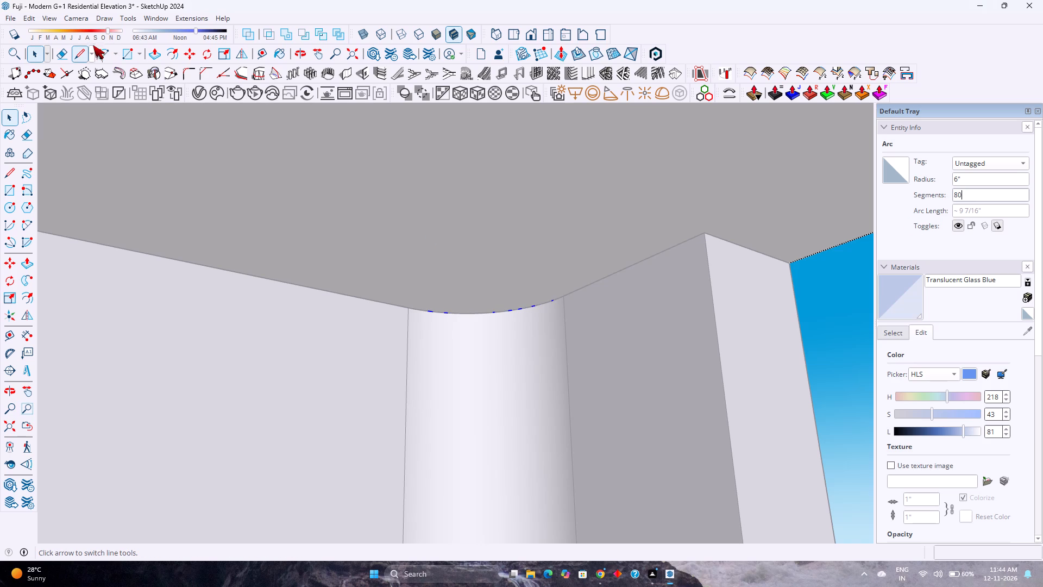
# Draw a 9" line on the slab's underside from the arc's outer end to the adjoining wall corner.
pyautogui.click(85, 52)
pyautogui.click(568, 296)
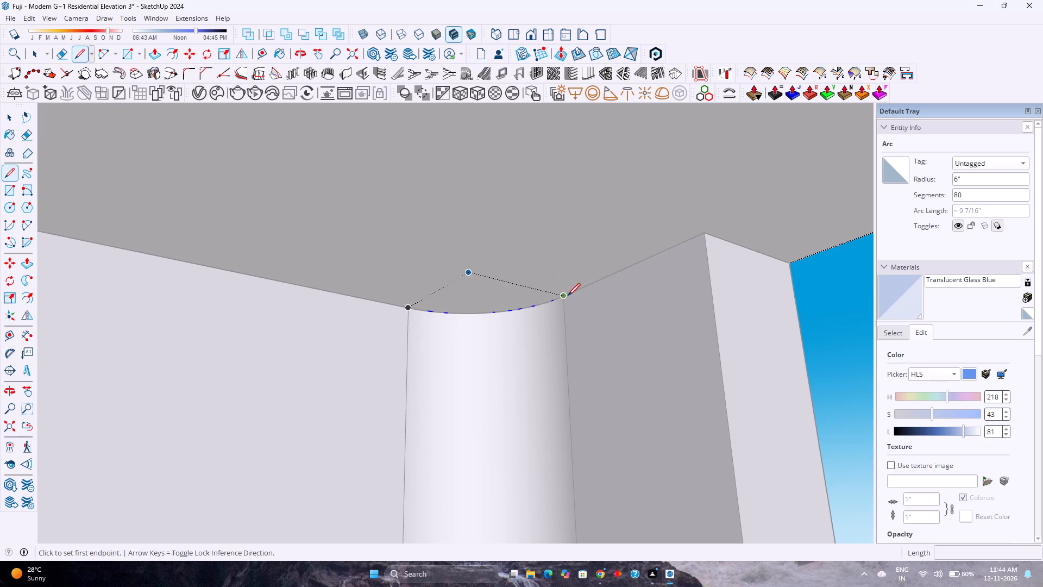
pyautogui.click(705, 232)
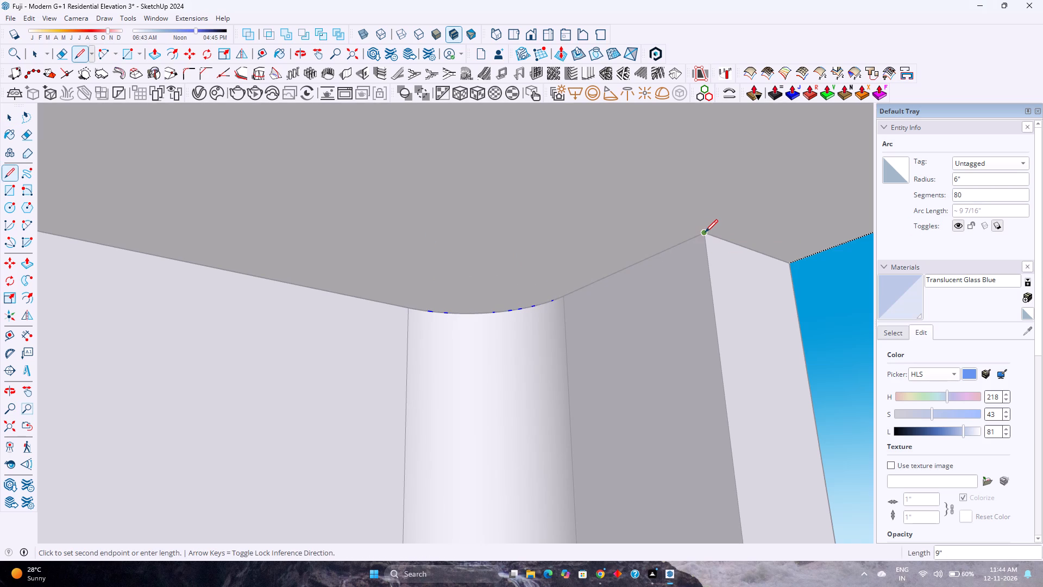
pyautogui.moveTo(705, 232); pyautogui.dragTo(696, 244, button='middle')
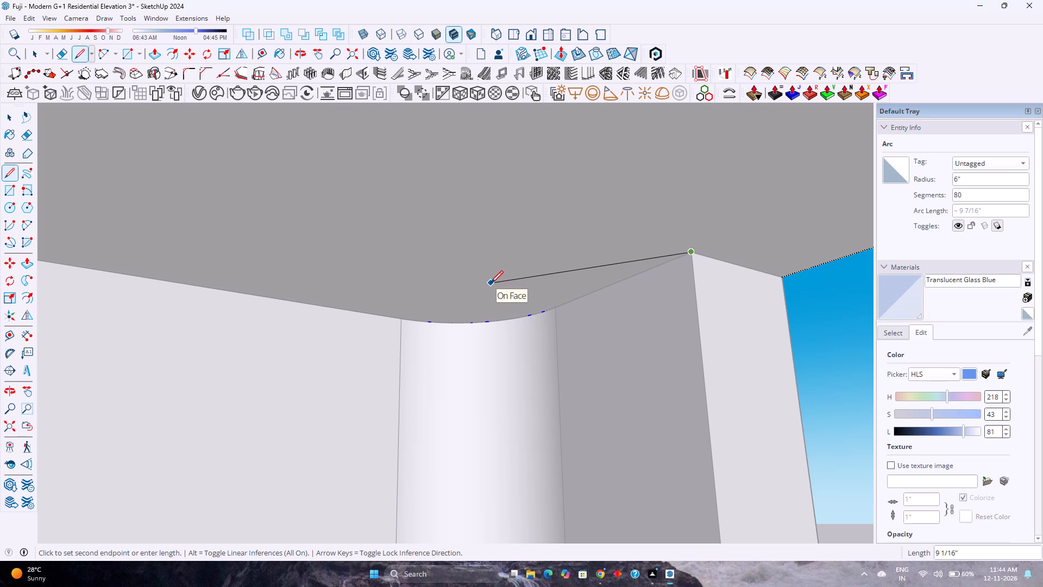
pyautogui.press('Escape')
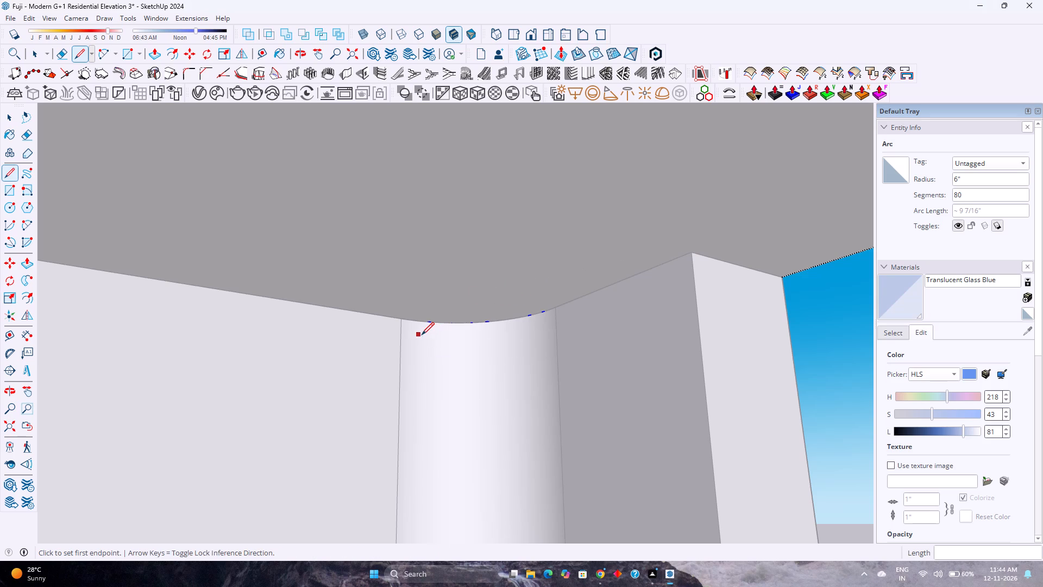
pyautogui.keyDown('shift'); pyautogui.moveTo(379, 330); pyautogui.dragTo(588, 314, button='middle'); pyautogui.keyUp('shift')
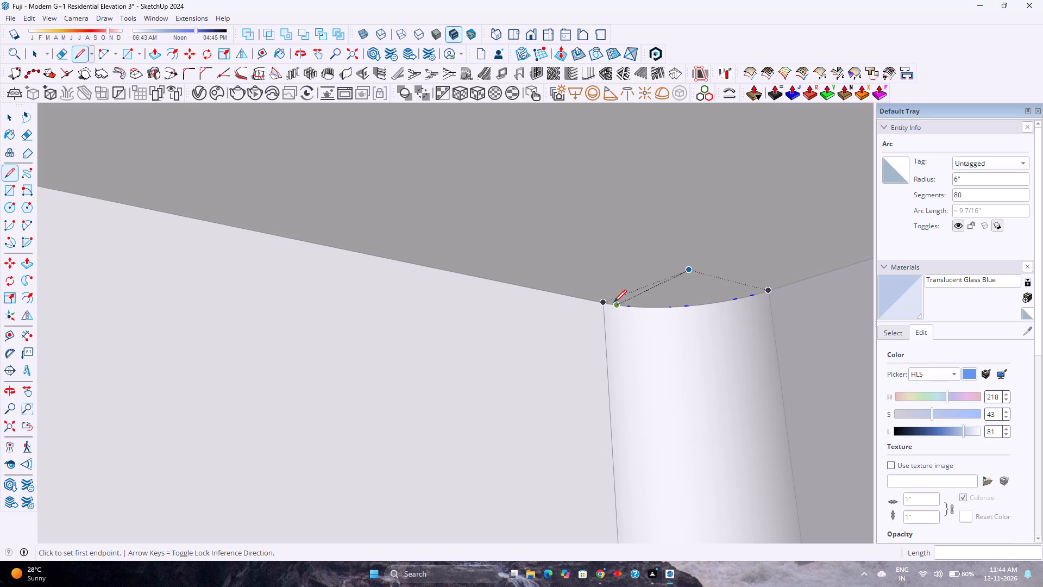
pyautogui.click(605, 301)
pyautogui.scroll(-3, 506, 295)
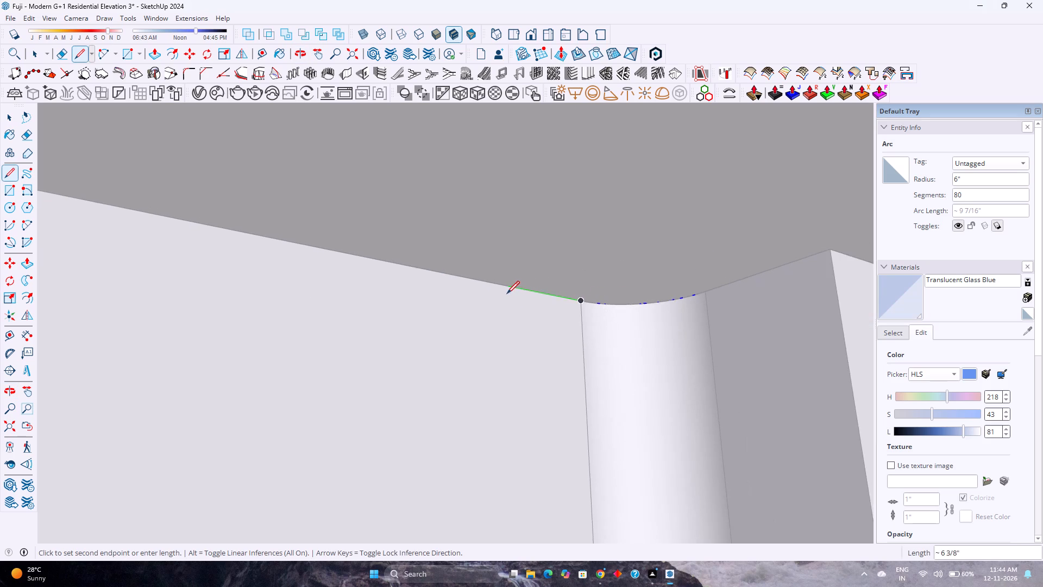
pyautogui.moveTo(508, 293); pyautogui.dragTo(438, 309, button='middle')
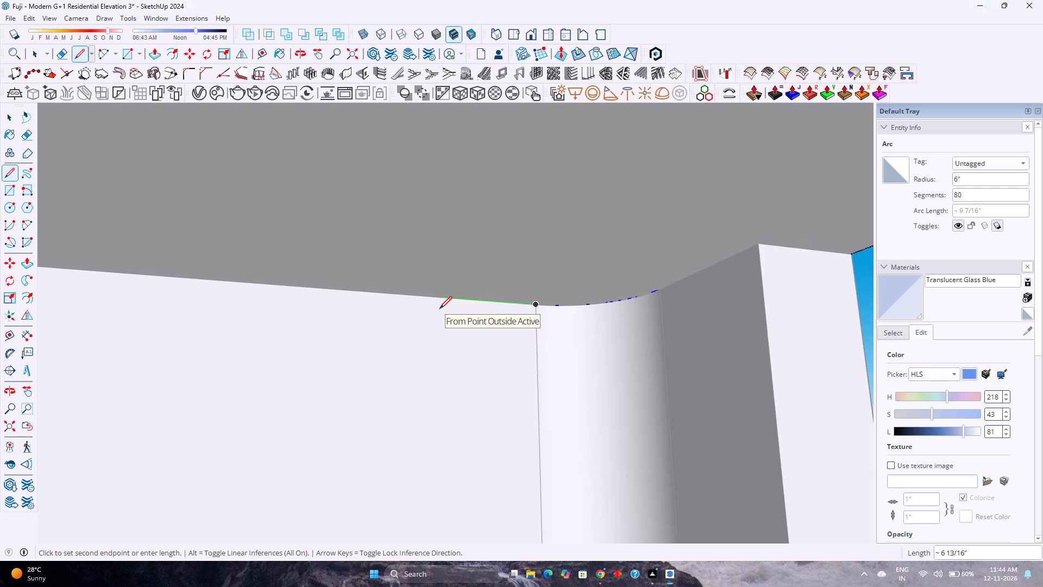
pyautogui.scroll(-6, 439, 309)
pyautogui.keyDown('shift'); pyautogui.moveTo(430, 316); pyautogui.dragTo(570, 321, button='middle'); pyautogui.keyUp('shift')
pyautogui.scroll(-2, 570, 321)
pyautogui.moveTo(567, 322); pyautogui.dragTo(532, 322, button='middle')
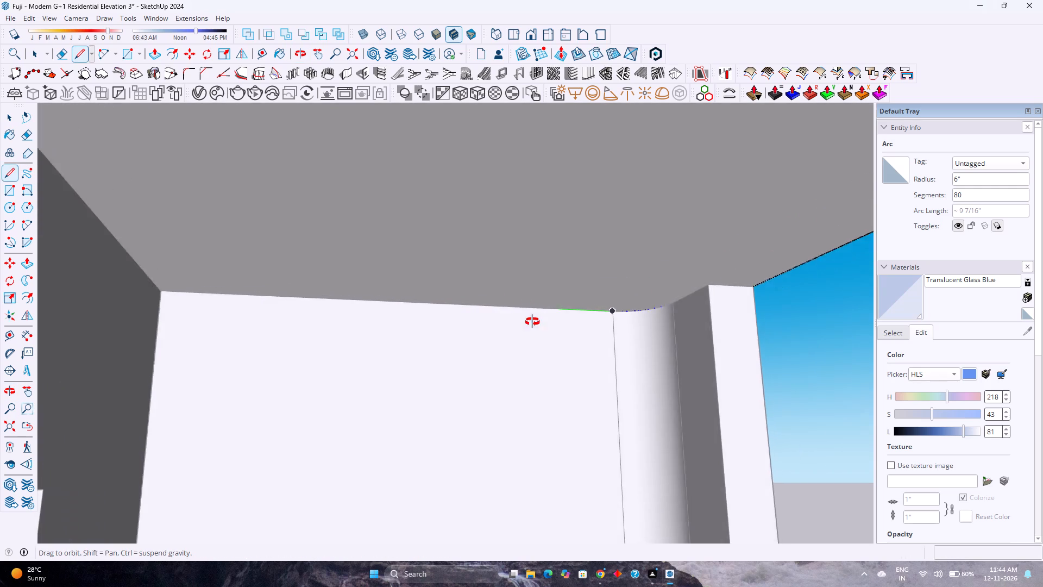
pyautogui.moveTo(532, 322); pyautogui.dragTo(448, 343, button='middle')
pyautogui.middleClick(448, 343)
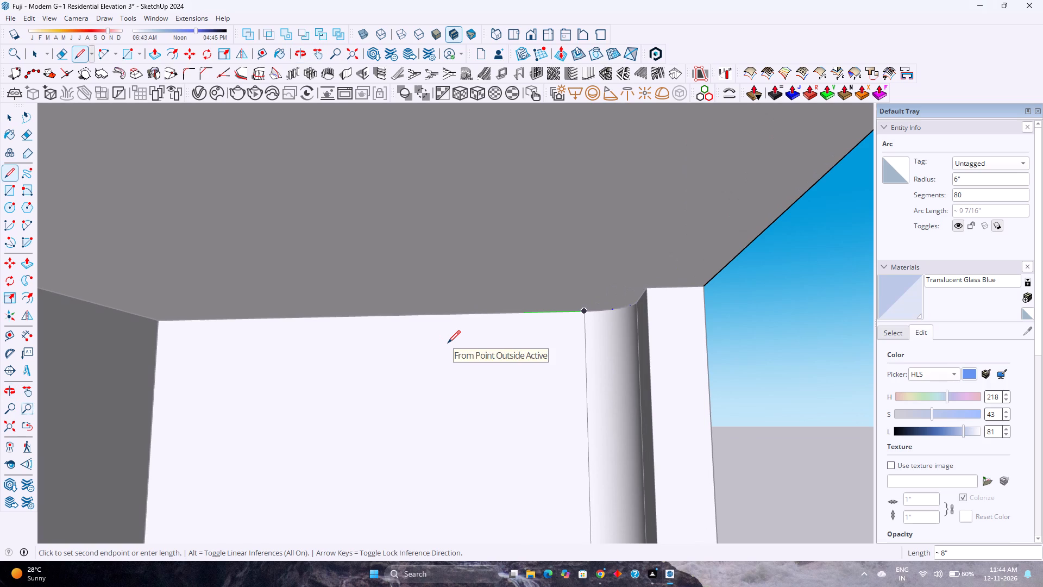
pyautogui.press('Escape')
# Copy the 6" radius arc vertically from the slab's underside up to its top face.
pyautogui.scroll(2, 653, 293)
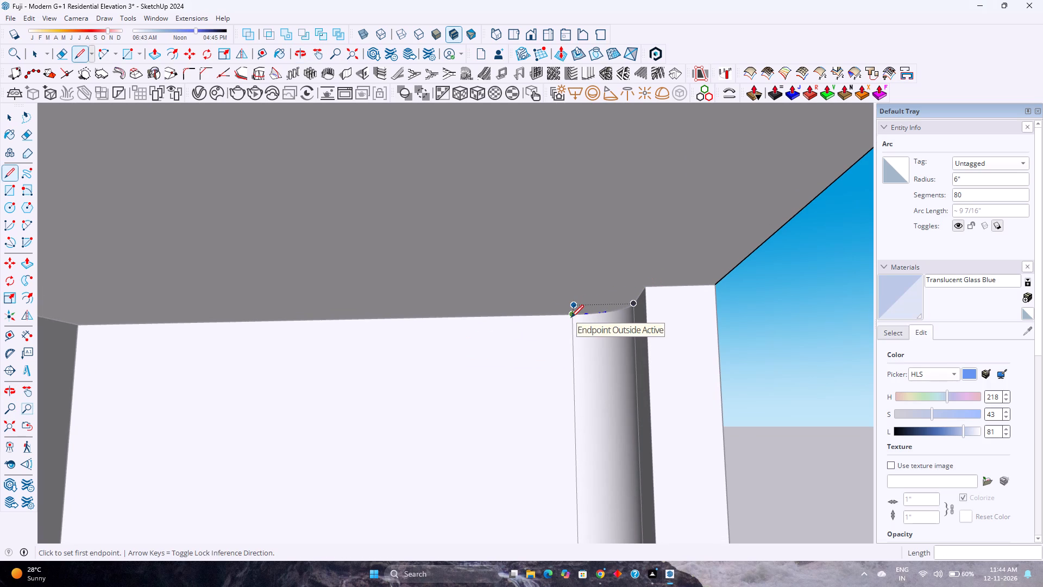
pyautogui.moveTo(610, 311); pyautogui.dragTo(446, 419, button='middle')
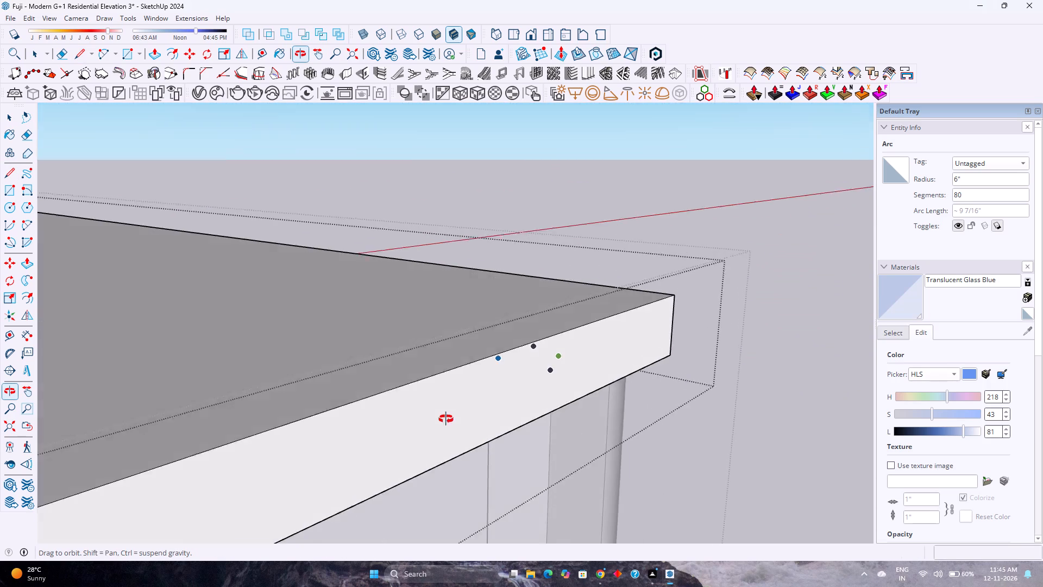
pyautogui.moveTo(446, 419); pyautogui.dragTo(596, 265, button='middle')
pyautogui.press('m')
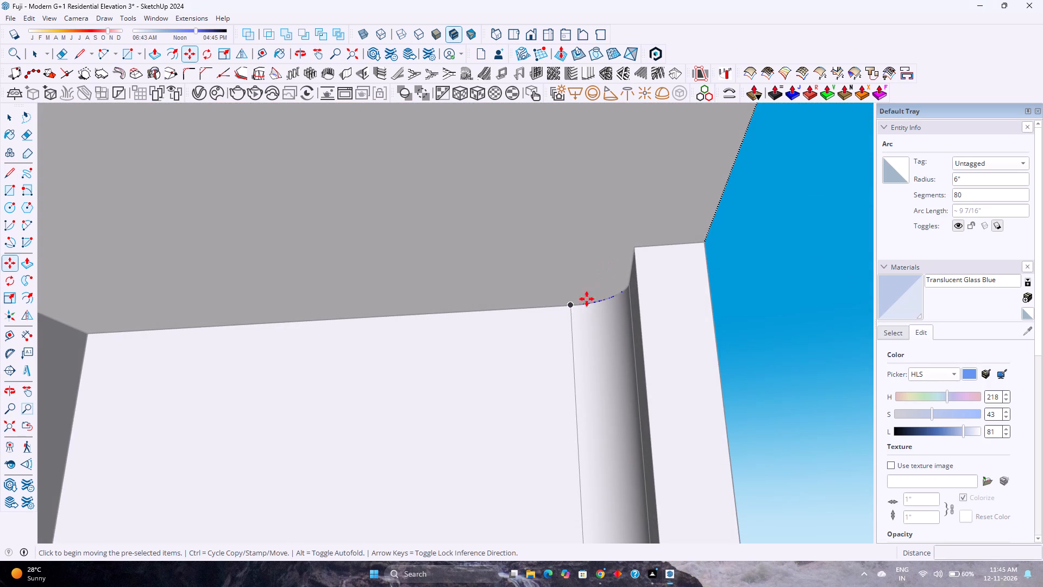
pyautogui.click(570, 307)
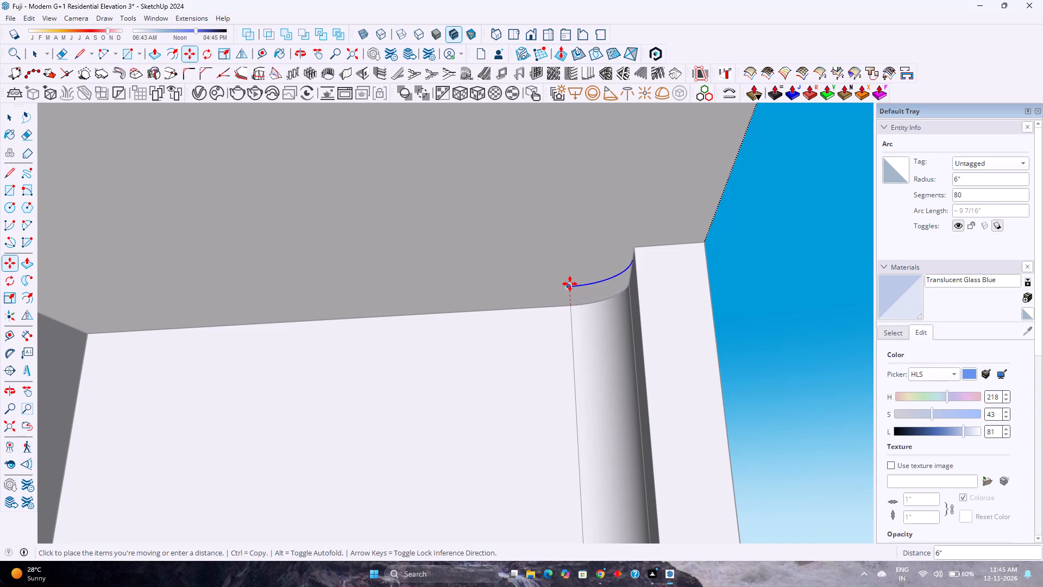
pyautogui.moveTo(576, 250); pyautogui.dragTo(487, 343, button='middle')
pyautogui.middleClick(487, 343)
pyautogui.keyDown('ctrl'); pyautogui.middleClick(487, 343); pyautogui.keyUp('ctrl')
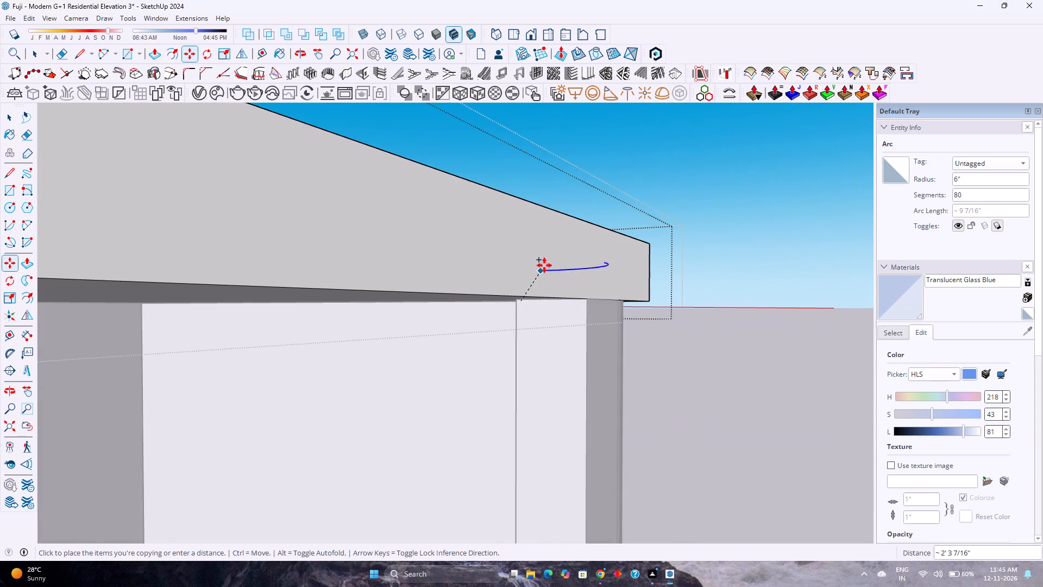
pyautogui.moveTo(538, 271); pyautogui.dragTo(464, 396, button='middle')
pyautogui.press('Up')
pyautogui.scroll(2, 554, 267)
pyautogui.click(554, 267)
pyautogui.scroll(1, 542, 294)
pyautogui.moveTo(541, 296); pyautogui.dragTo(379, 420, button='middle')
pyautogui.scroll(-4, 432, 377)
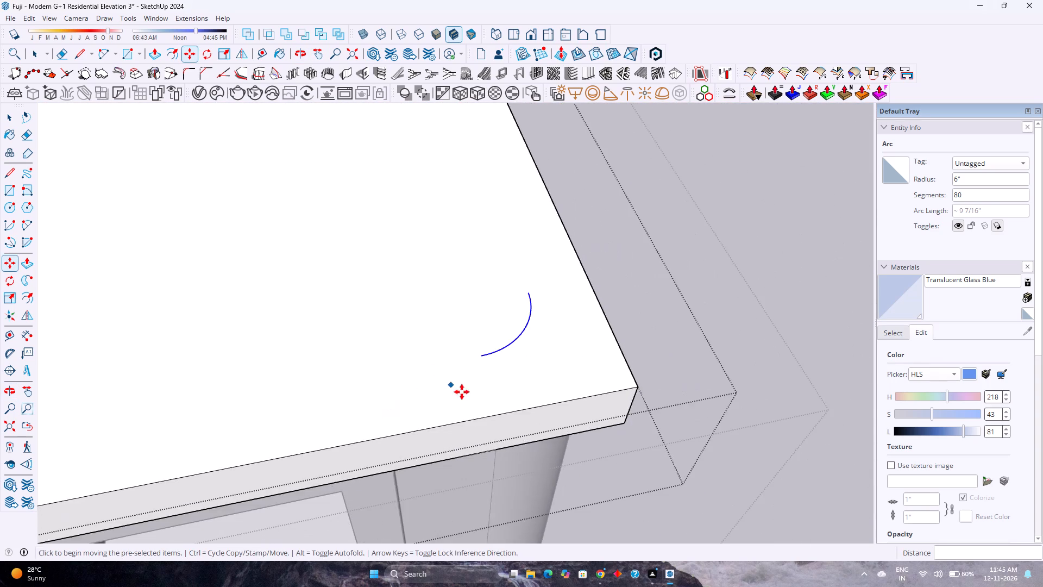
# Push the roof slab's front face and adjoining long side face inward 6" each to meet the copied arc's ends.
pyautogui.moveTo(468, 400); pyautogui.dragTo(364, 337, button='middle')
pyautogui.scroll(-3, 454, 343)
pyautogui.moveTo(485, 356); pyautogui.dragTo(389, 339, button='middle')
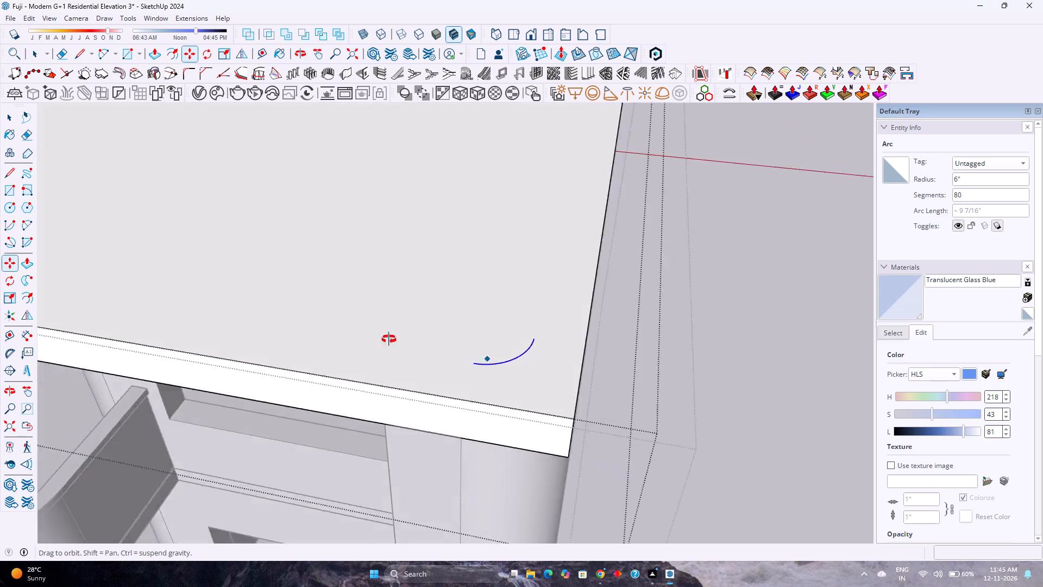
pyautogui.moveTo(389, 339); pyautogui.dragTo(307, 314, button='middle')
pyautogui.scroll(-3, 397, 403)
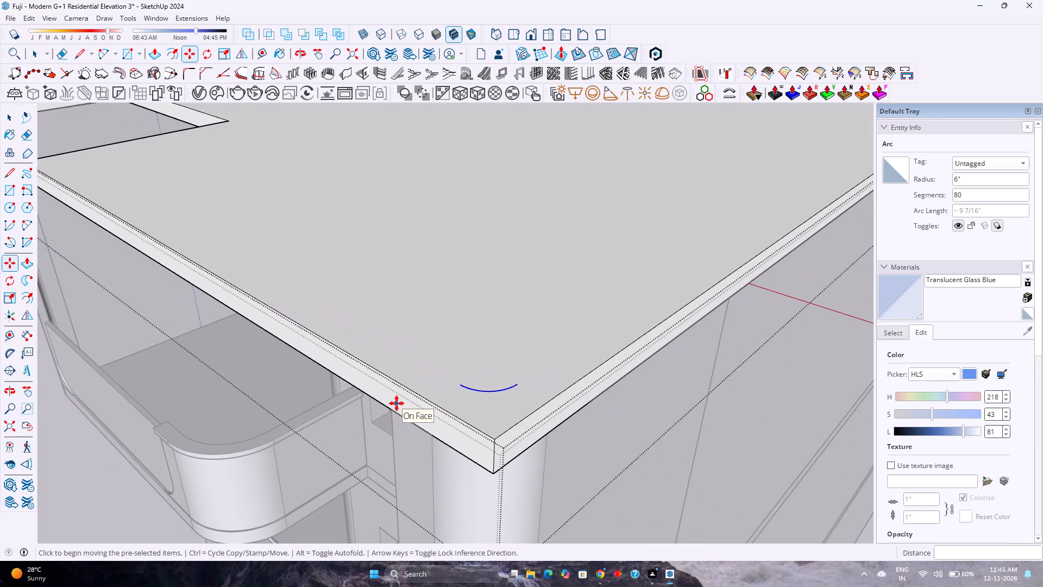
pyautogui.press('p')
pyautogui.click(408, 408)
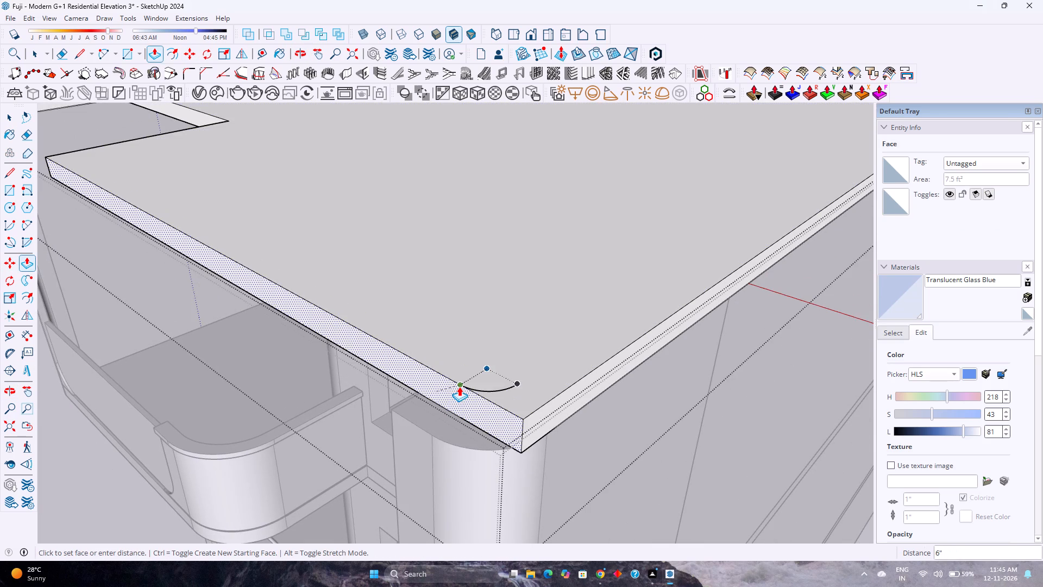
pyautogui.click(459, 386)
pyautogui.click(548, 420)
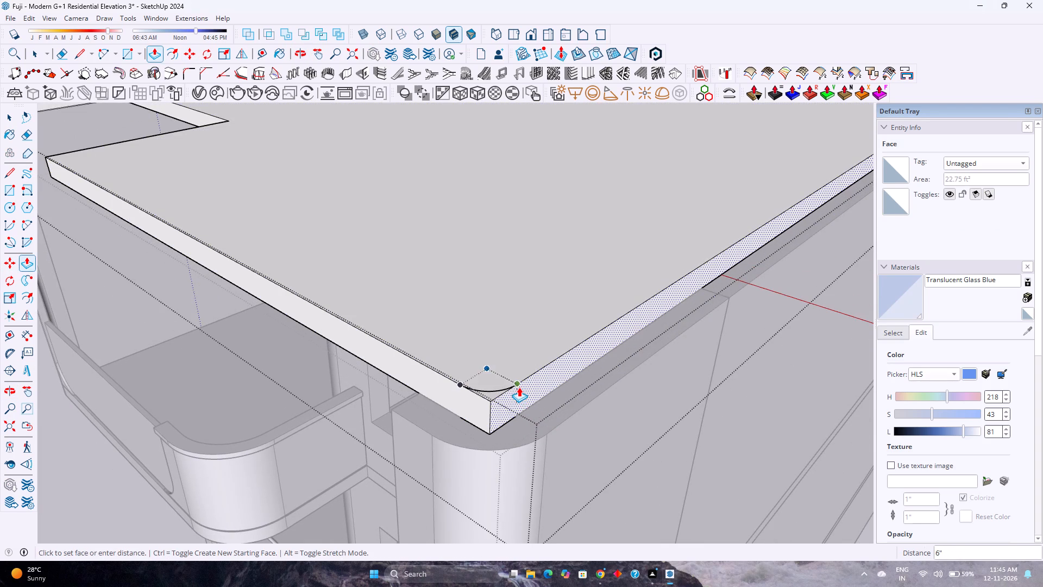
pyautogui.click(519, 386)
# Push the leftover corner piece outside the arc down through the slab's 6" thickness and leave the slab's editing.
pyautogui.scroll(1, 505, 395)
pyautogui.click(488, 395)
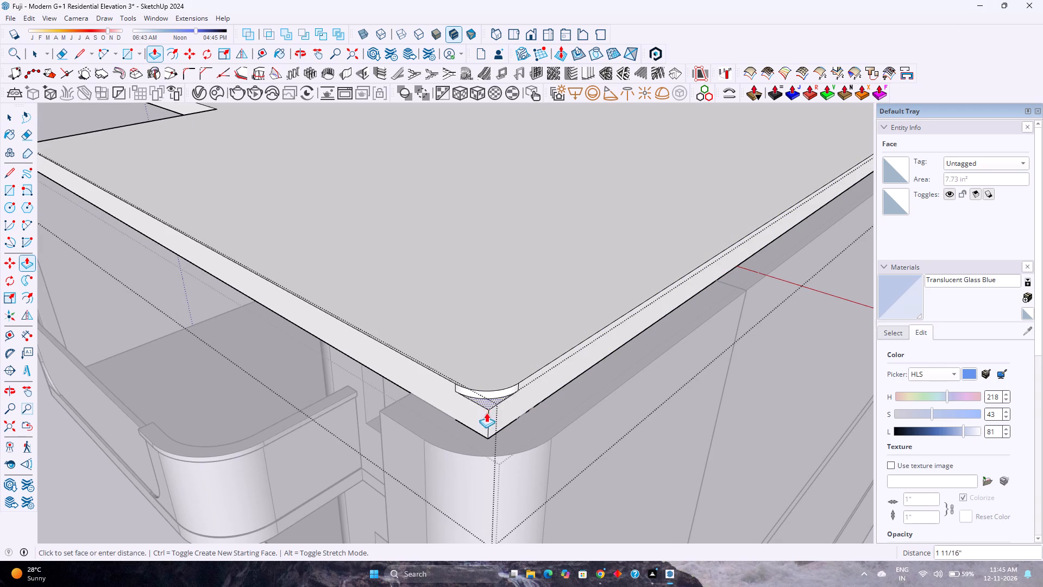
pyautogui.click(483, 436)
pyautogui.moveTo(453, 414); pyautogui.dragTo(601, 460, button='middle')
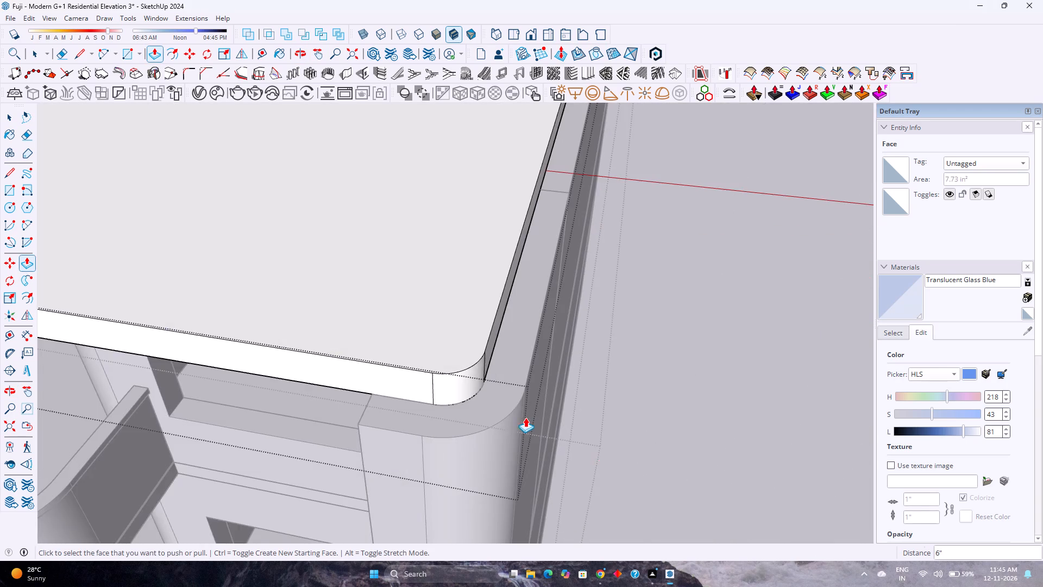
pyautogui.scroll(-17, 525, 417)
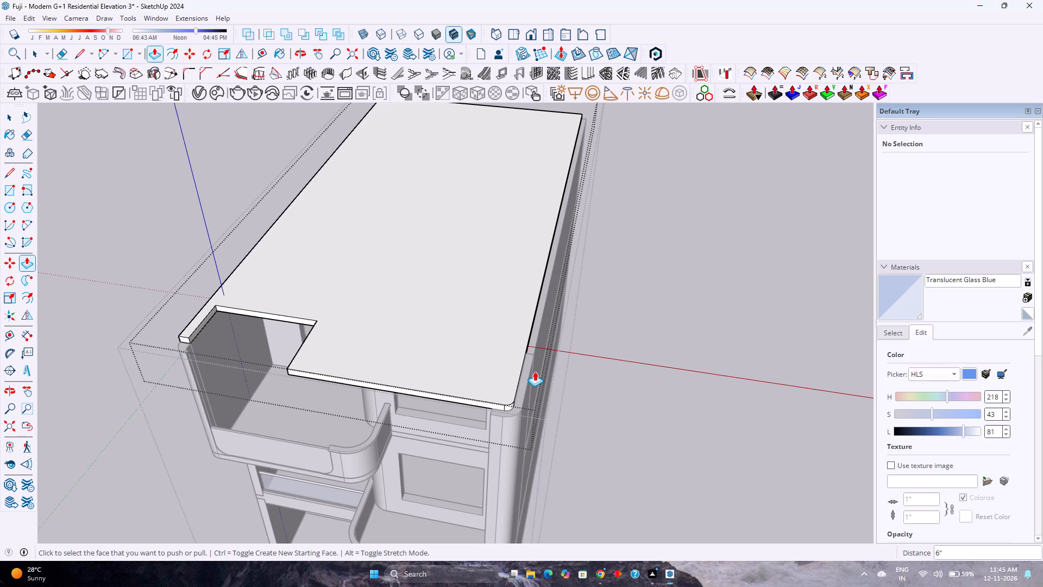
pyautogui.press('Escape')
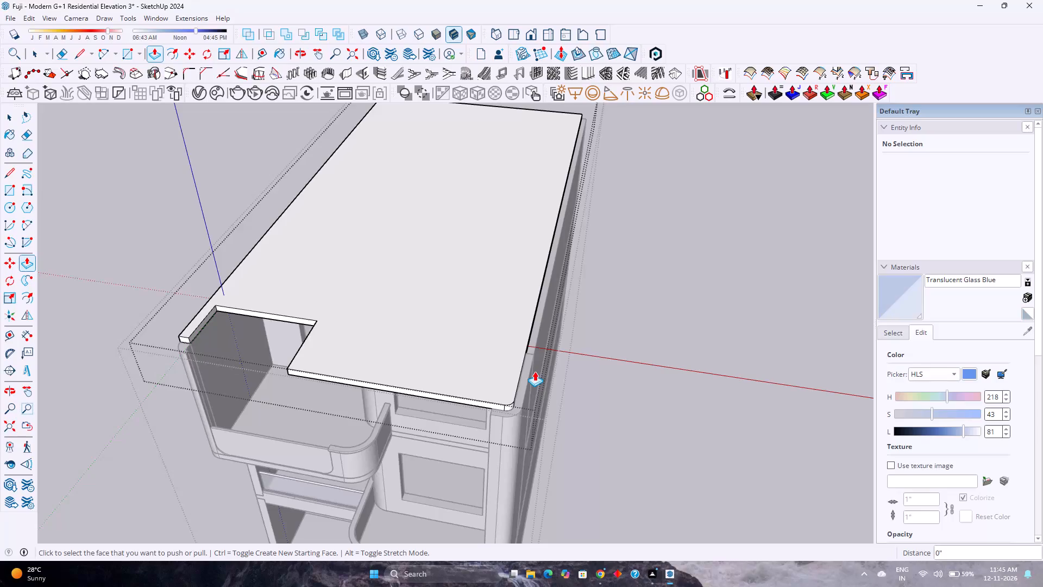
pyautogui.press('space')
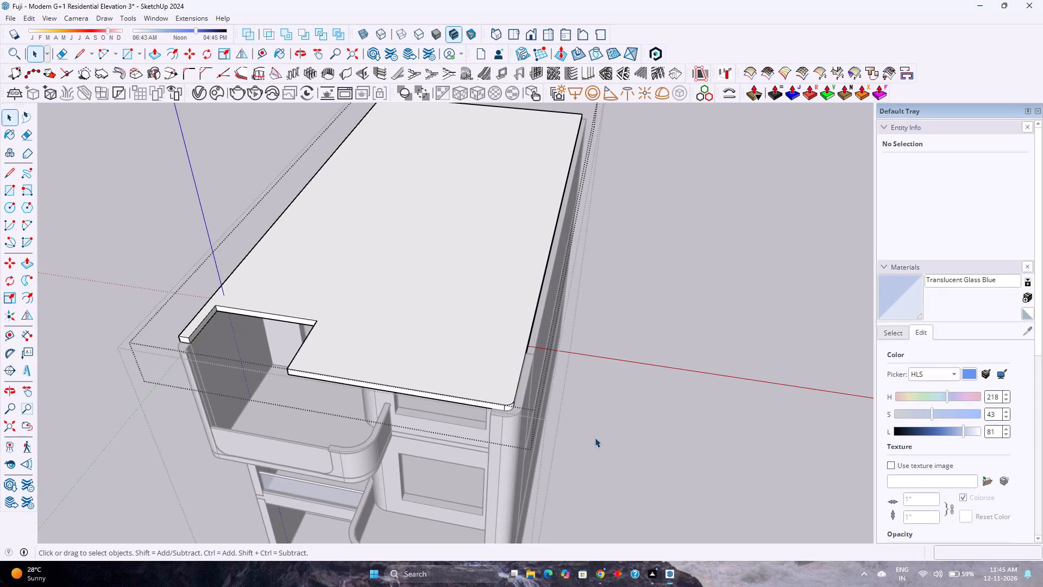
pyautogui.click(595, 438)
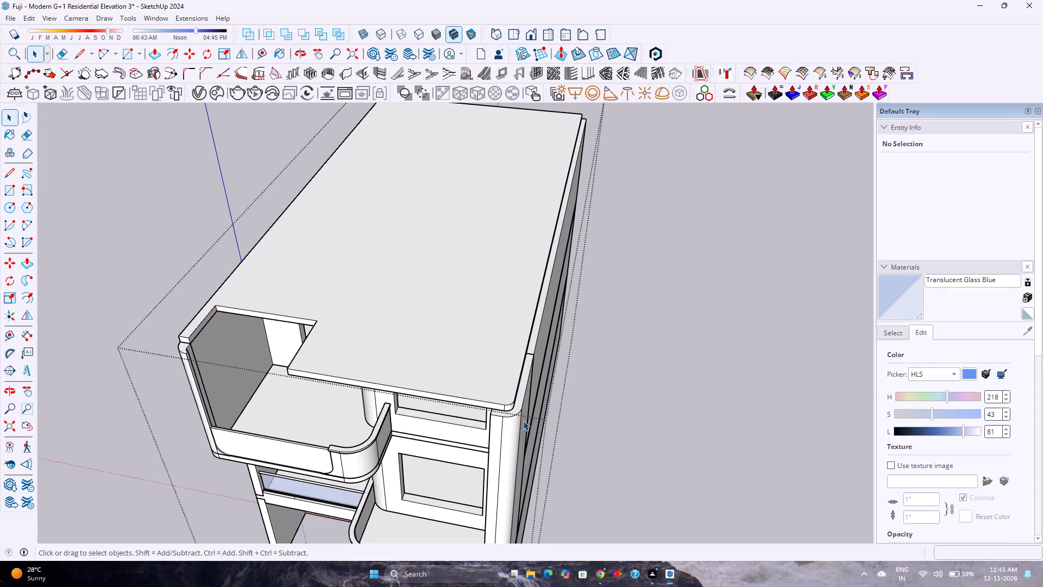
# Open the rounded corner wall for editing and pull its top face up 6" to the roof slab's top level.
pyautogui.scroll(4, 530, 392)
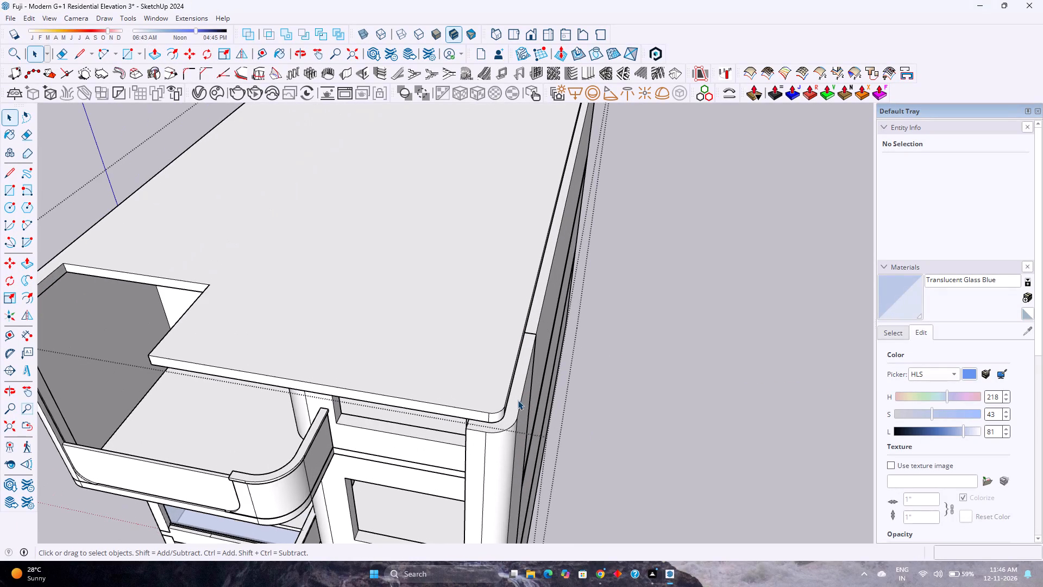
pyautogui.doubleClick(518, 400)
pyautogui.scroll(3, 518, 400)
pyautogui.click(518, 400)
pyautogui.press('p')
pyautogui.click(517, 400)
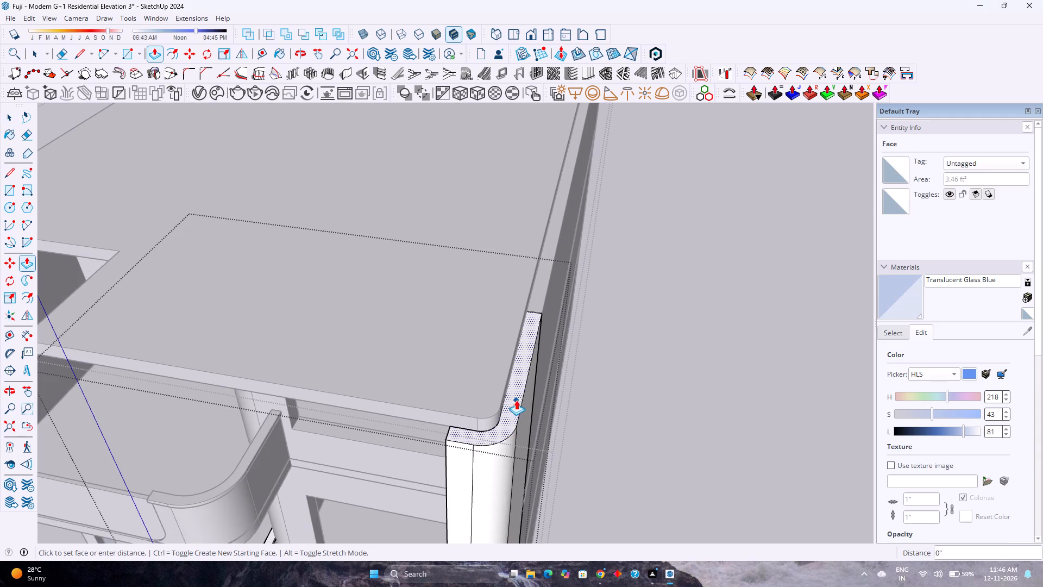
pyautogui.click(391, 405)
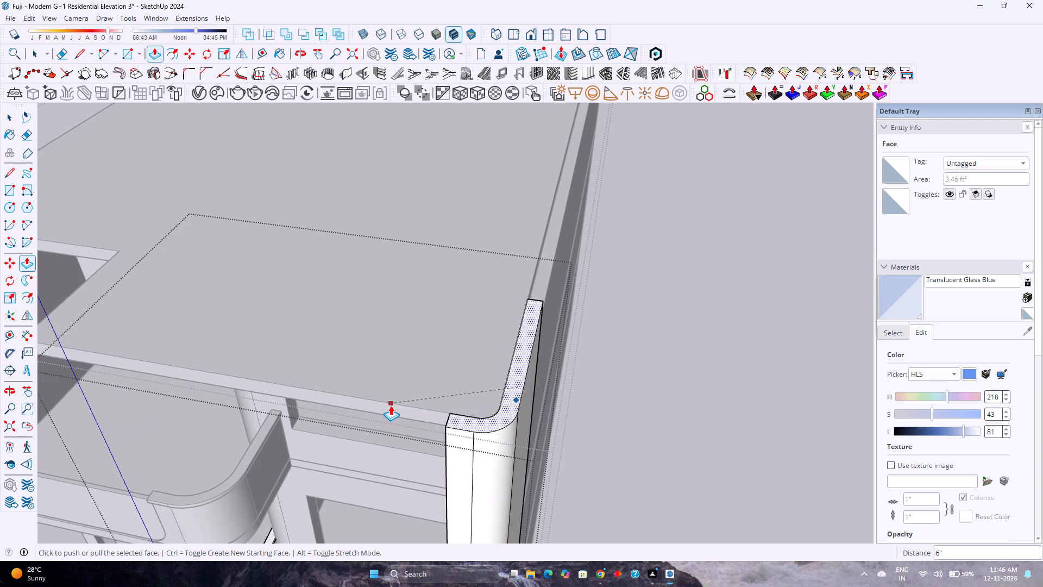
# Pull the rounded corner wall's top face up a further 3' above the roof slab and leave the wall's editing.
pyautogui.click(497, 420)
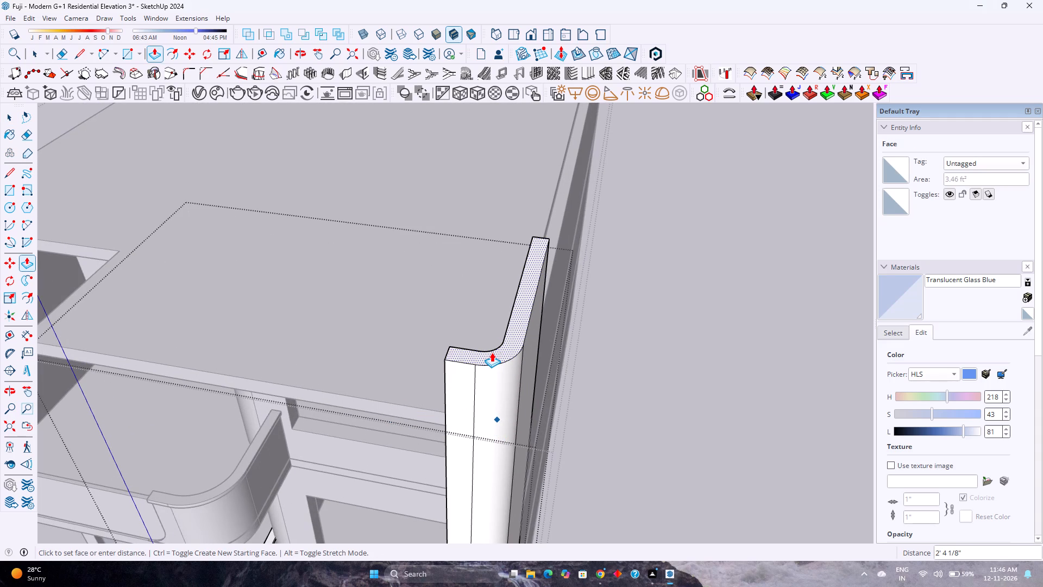
pyautogui.write("2'")
pyautogui.press('BackSpace')
pyautogui.press('BackSpace')
pyautogui.write("3'")
pyautogui.press('Return')
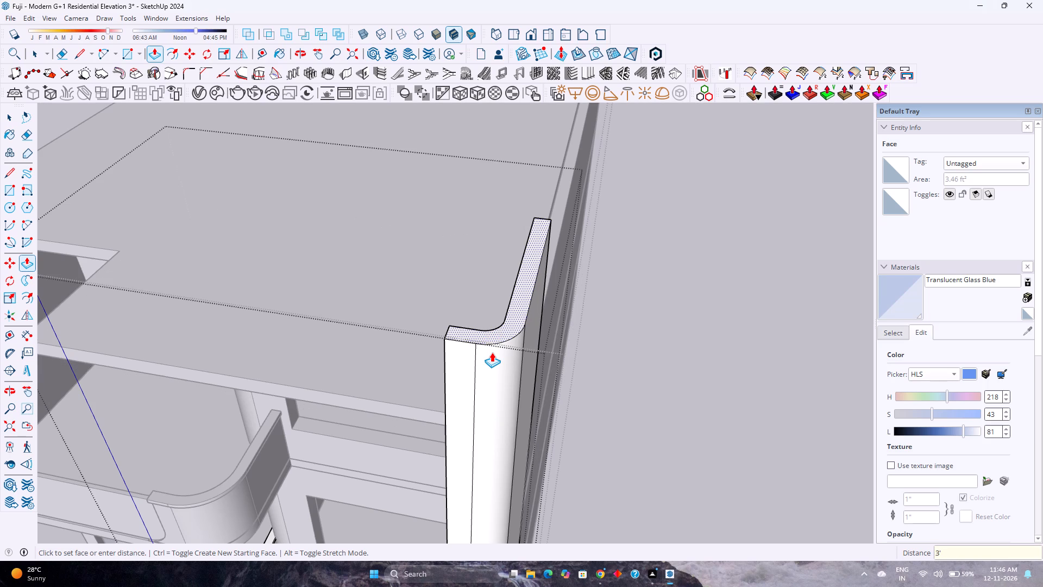
pyautogui.scroll(-4, 492, 352)
pyautogui.moveTo(433, 375); pyautogui.dragTo(697, 354, button='middle')
pyautogui.middleClick(697, 354)
pyautogui.scroll(-6, 561, 349)
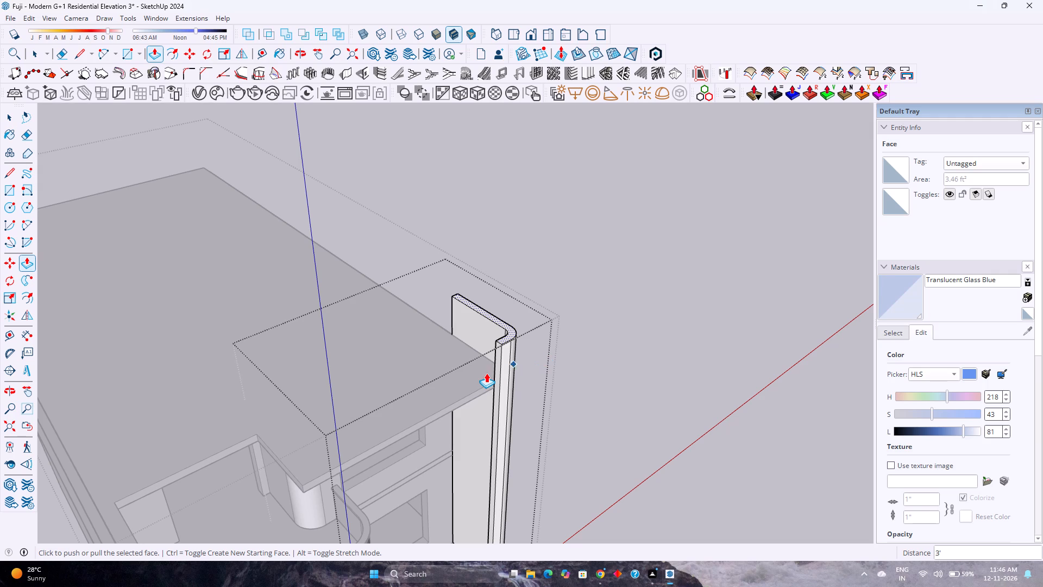
pyautogui.press('space')
pyautogui.click(602, 351)
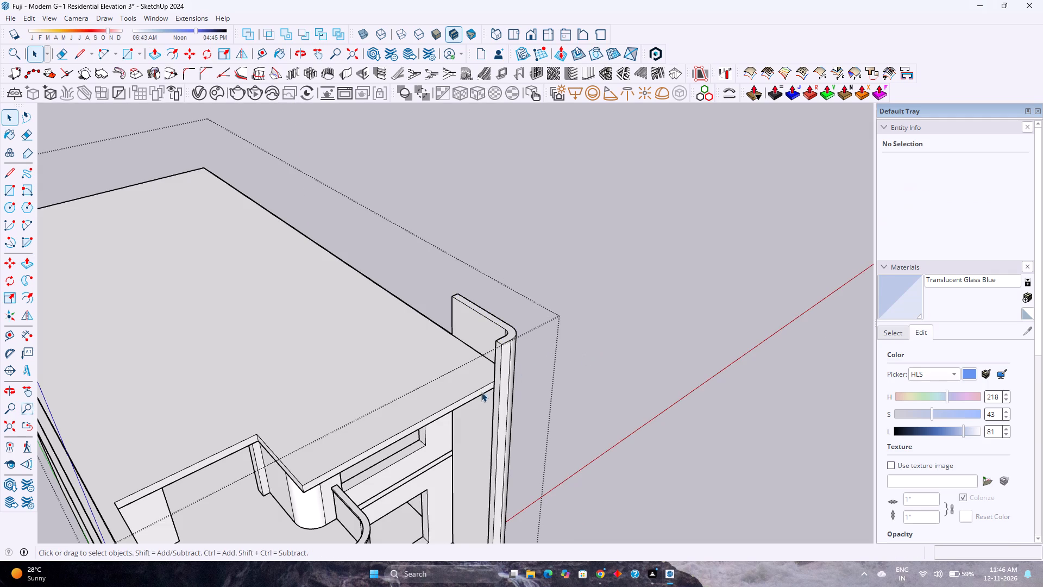
# Open the roof slab for editing and draw a 6" vertical line on its front face where it meets the rounded corner wall.
pyautogui.scroll(5, 467, 403)
pyautogui.scroll(-2, 476, 388)
pyautogui.keyDown('shift'); pyautogui.moveTo(390, 431); pyautogui.dragTo(500, 353, button='middle'); pyautogui.keyUp('shift')
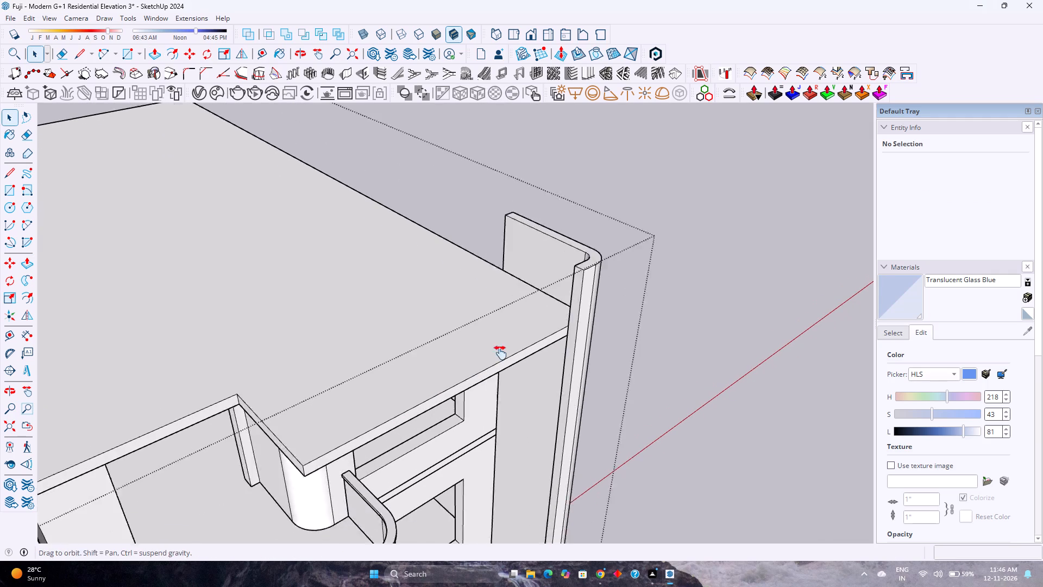
pyautogui.keyDown('shift'); pyautogui.moveTo(500, 353); pyautogui.dragTo(501, 352, button='middle'); pyautogui.keyUp('shift')
pyautogui.middleClick(502, 352)
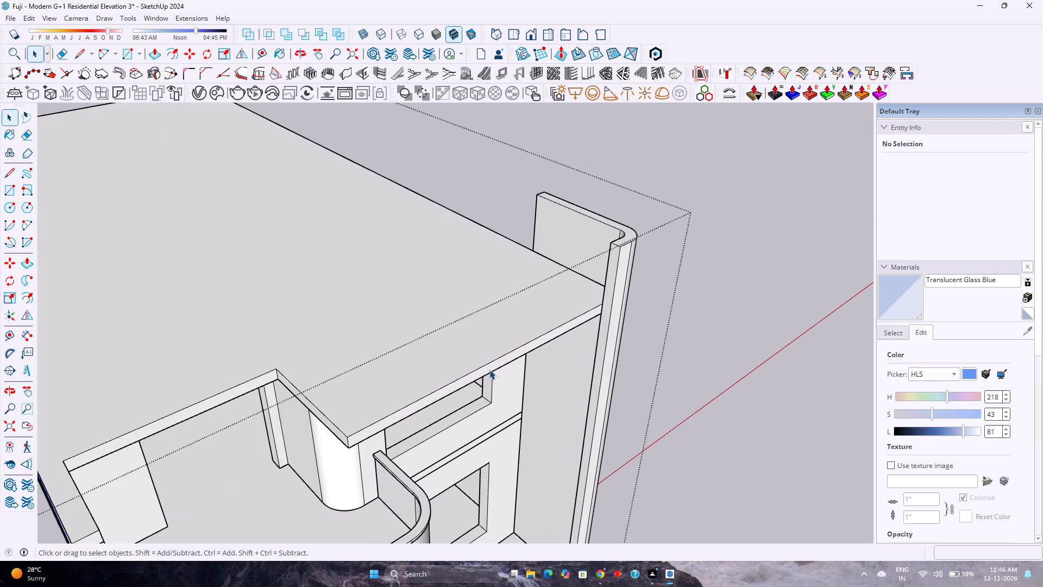
pyautogui.doubleClick(489, 370)
pyautogui.scroll(3, 486, 369)
pyautogui.scroll(3, 652, 299)
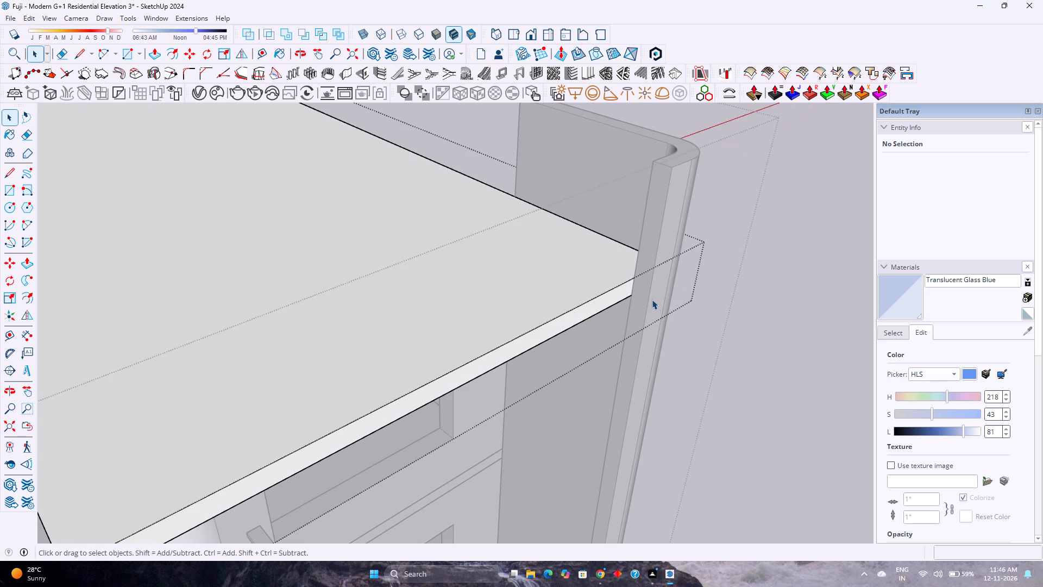
pyautogui.press('l')
pyautogui.scroll(3, 632, 289)
pyautogui.click(631, 294)
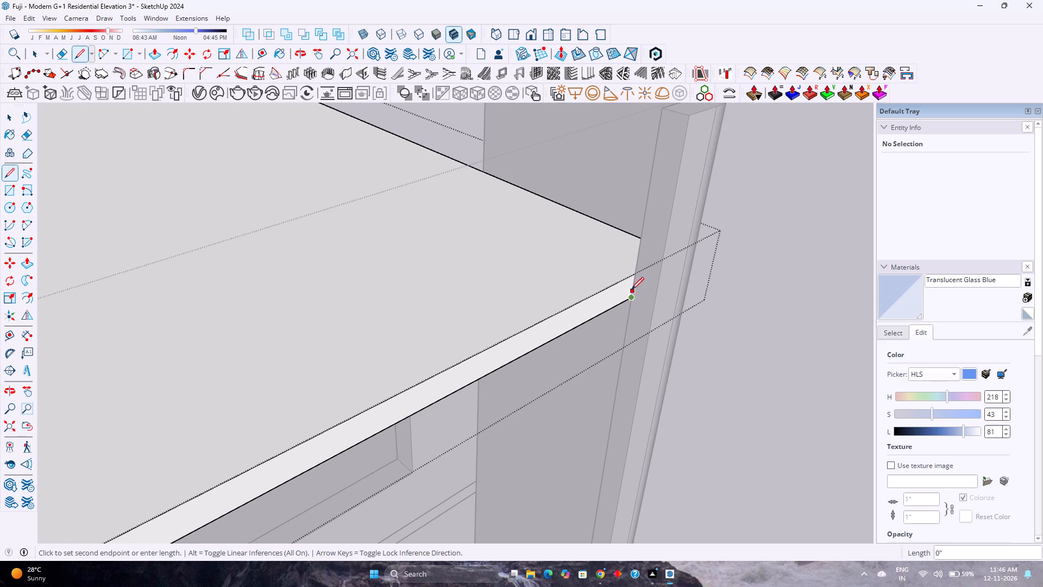
pyautogui.scroll(10, 634, 270)
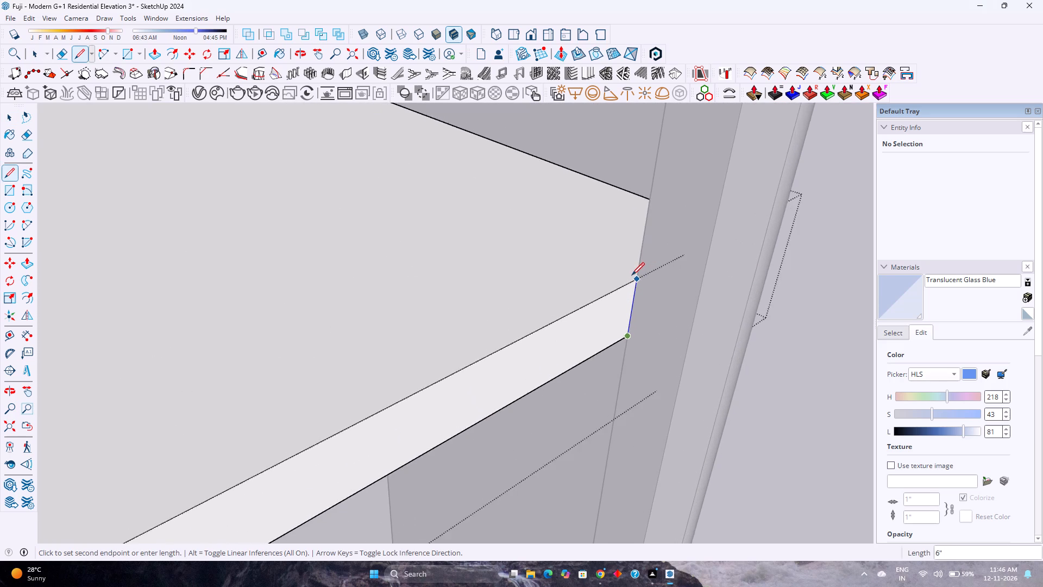
pyautogui.scroll(3, 632, 275)
pyautogui.click(634, 278)
# Pull the slab's front face beside the rounded corner wall outward 6".
pyautogui.press('p')
pyautogui.click(585, 330)
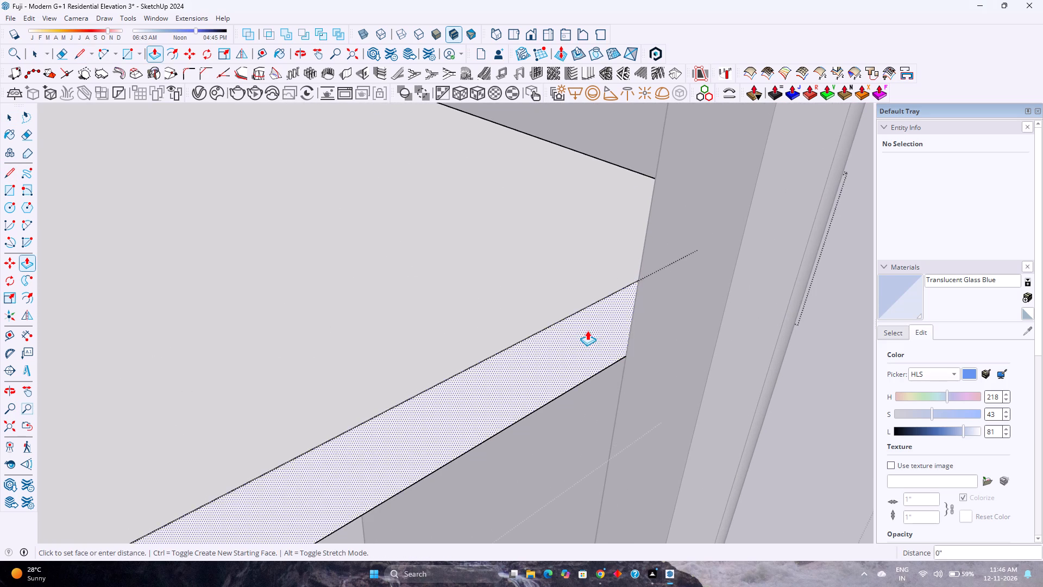
pyautogui.click(741, 244)
pyautogui.scroll(-5, 702, 254)
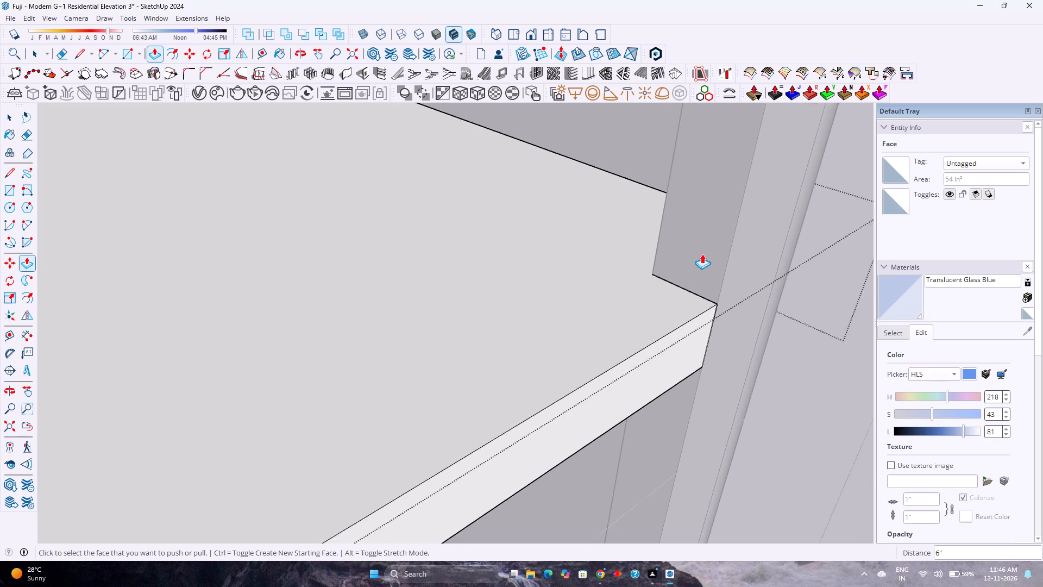
pyautogui.scroll(-15, 702, 254)
pyautogui.scroll(1, 702, 254)
pyautogui.moveTo(661, 298); pyautogui.dragTo(560, 315, button='middle')
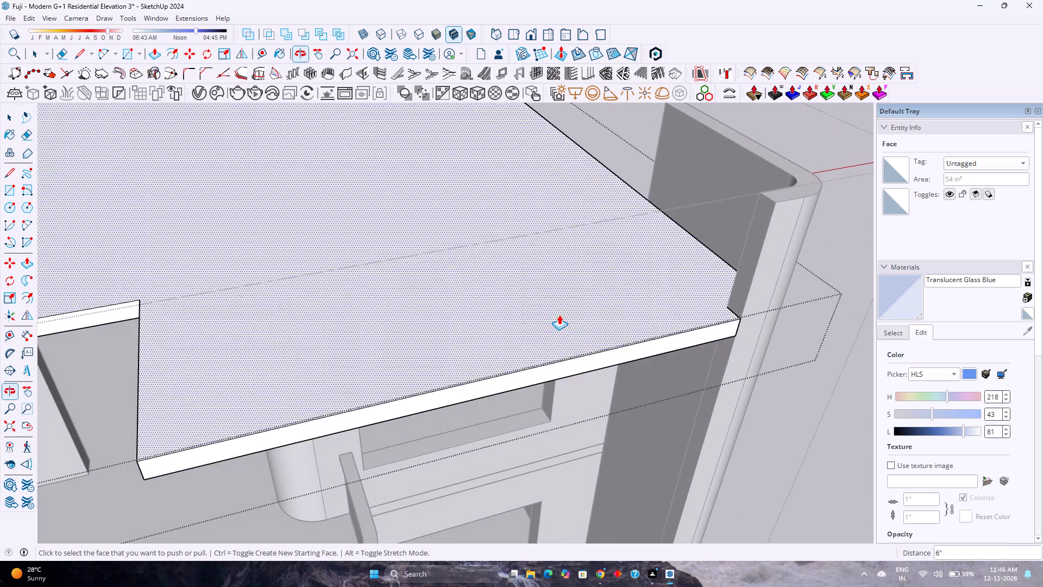
pyautogui.scroll(-4, 559, 310)
pyautogui.keyDown('shift'); pyautogui.moveTo(441, 381); pyautogui.dragTo(516, 340, button='middle'); pyautogui.keyUp('shift')
pyautogui.press('space')
# Place guides 1'6" in from the cutout edge and from the front edge at the slab's projecting corner beside the balcony cutout.
pyautogui.moveTo(501, 332); pyautogui.dragTo(488, 357, button='middle')
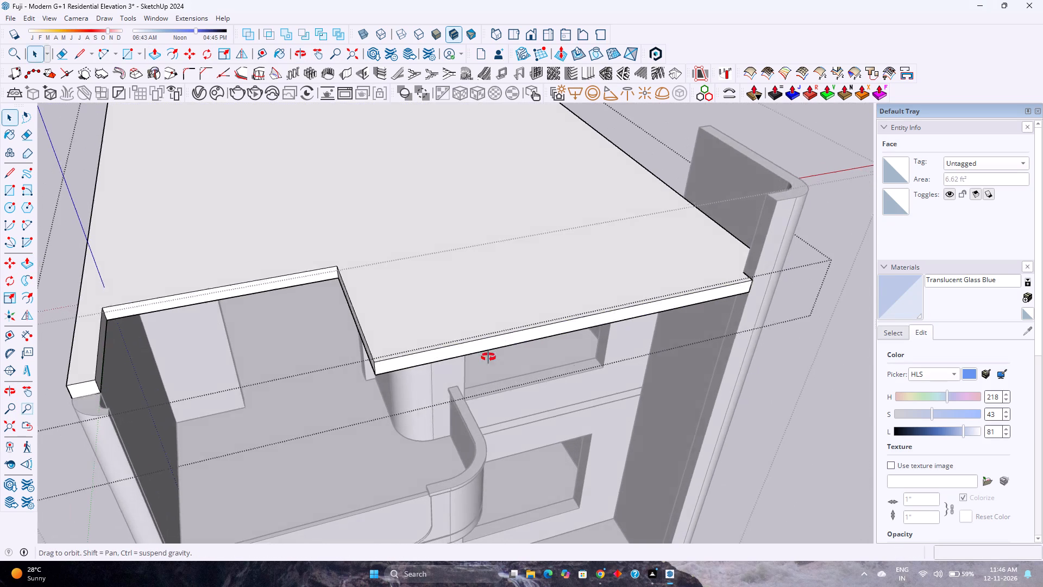
pyautogui.moveTo(488, 357); pyautogui.dragTo(428, 473, button='middle')
pyautogui.click(257, 53)
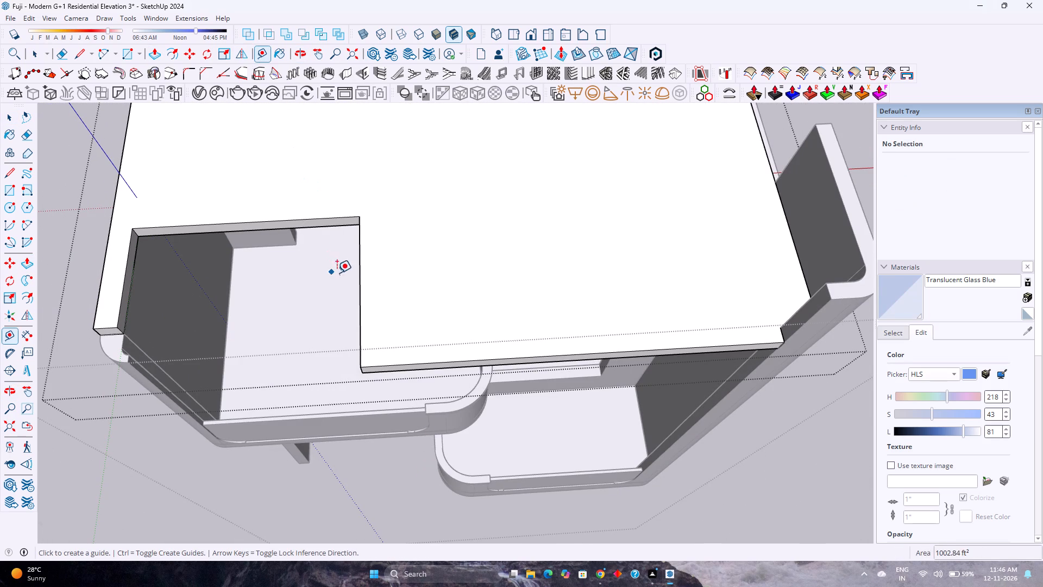
pyautogui.click(361, 309)
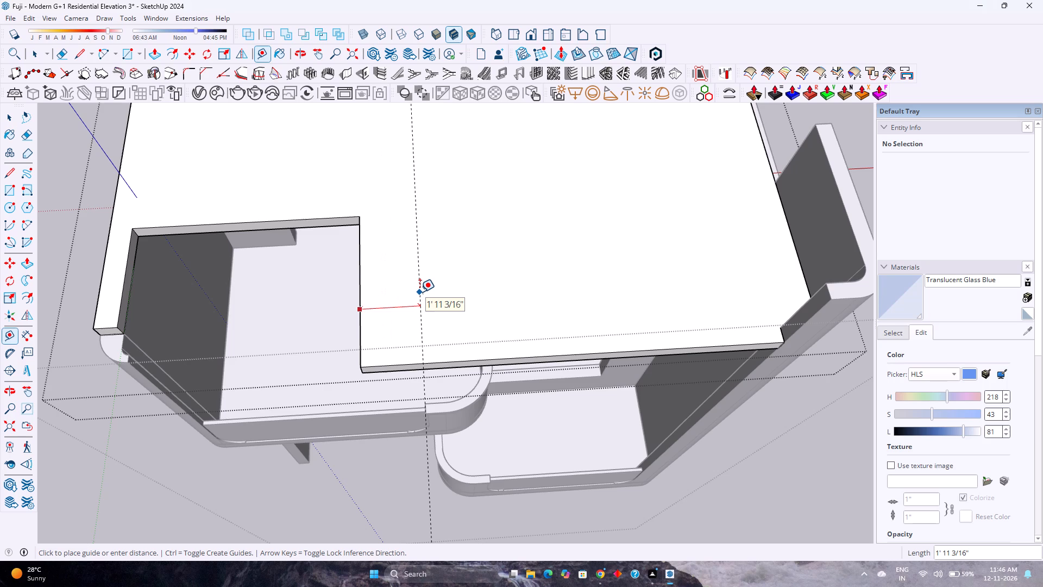
pyautogui.write("1'6")
pyautogui.press('Return')
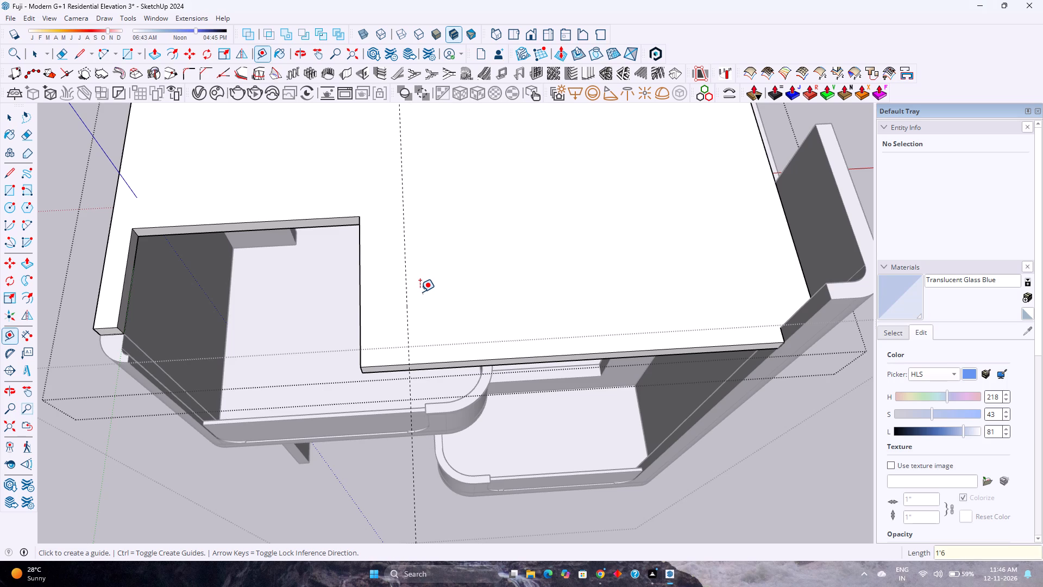
pyautogui.scroll(3, 410, 371)
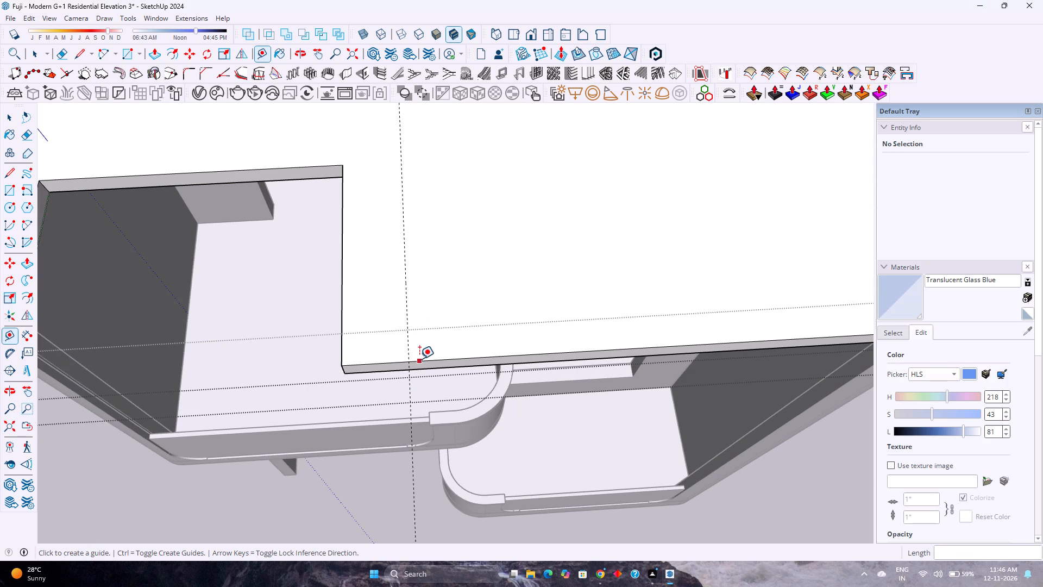
pyautogui.click(419, 359)
pyautogui.write("1'6")
pyautogui.press('Return')
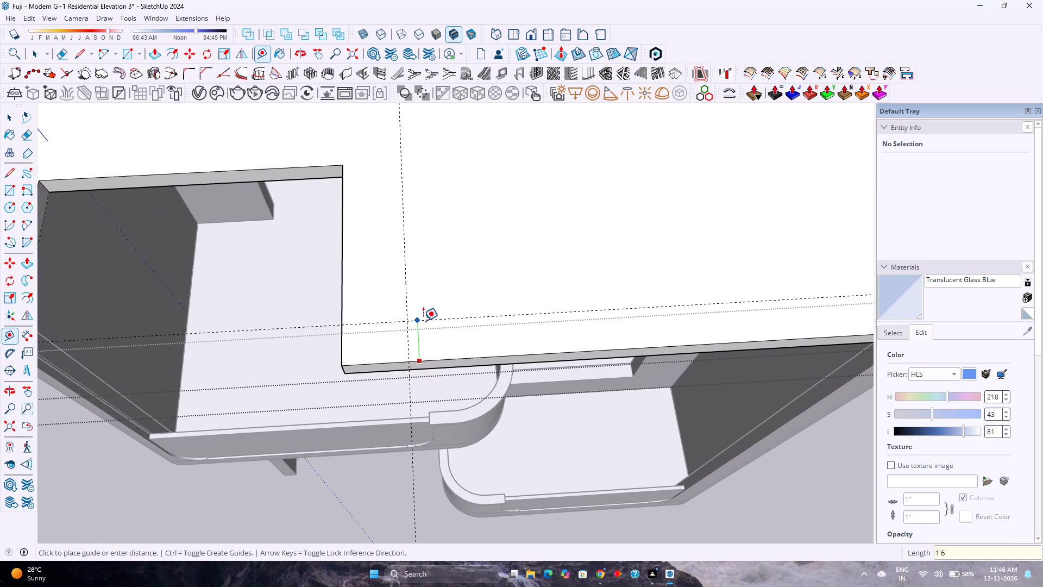
# Draw a tangent arc about 2' 1 7/16" across the slab's projecting corner, between the two guides' intersections with the slab edges.
pyautogui.press('a')
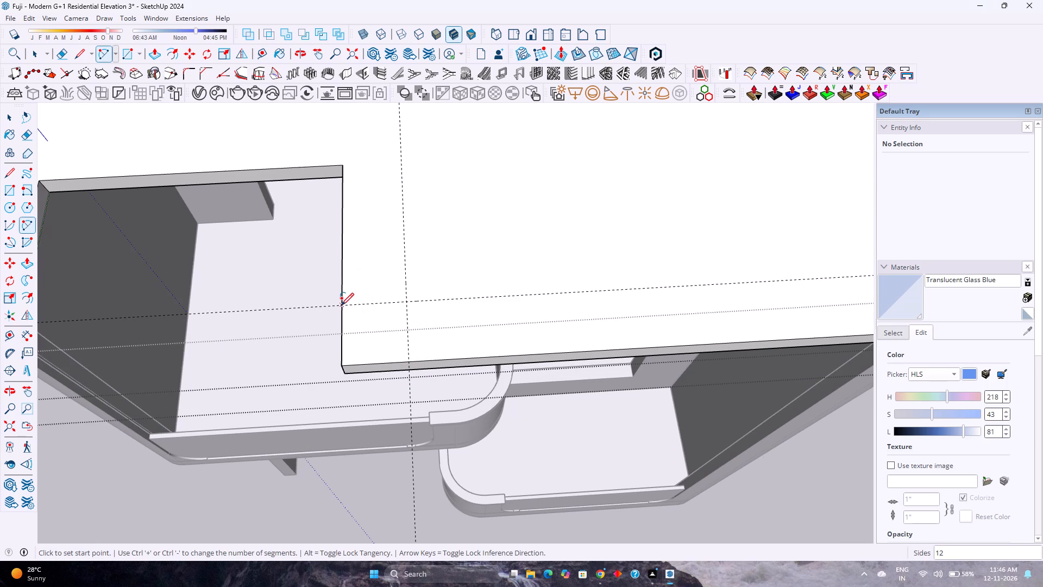
pyautogui.click(341, 305)
pyautogui.doubleClick(407, 362)
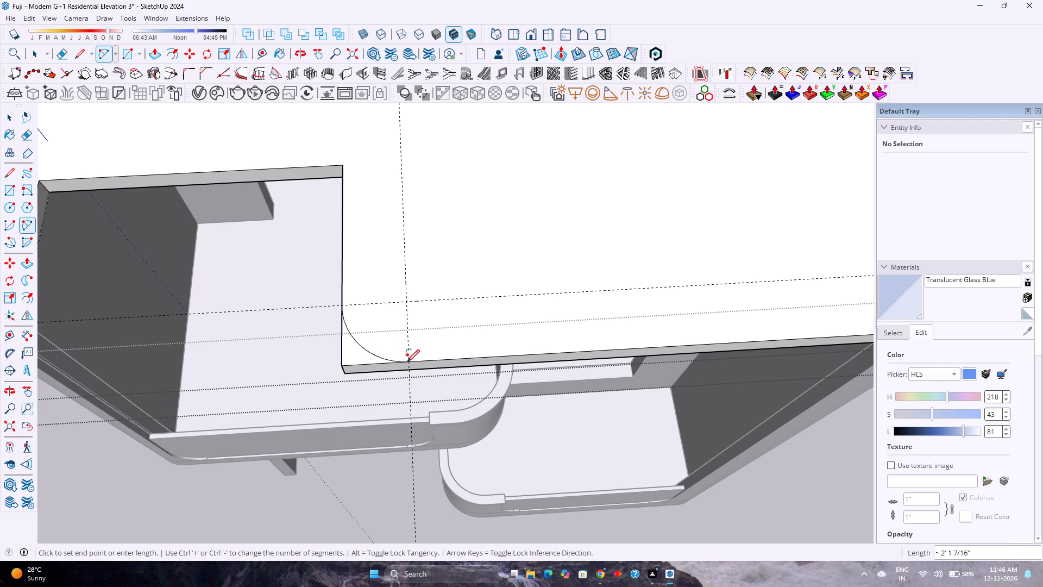
# Set the segment count of the arc at the slab's projecting corner to 120.
pyautogui.press('space')
pyautogui.click(372, 351)
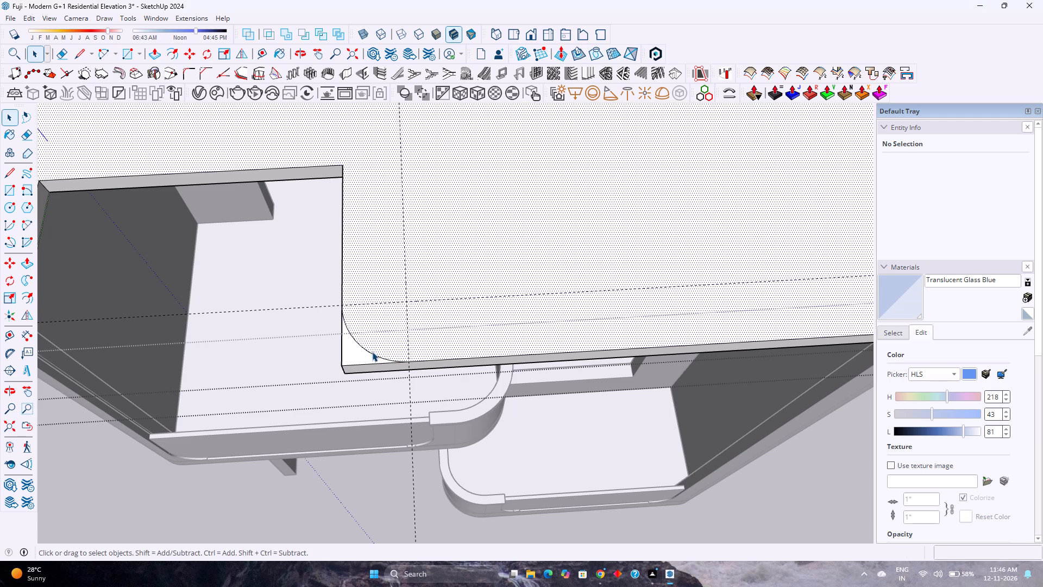
pyautogui.click(372, 353)
pyautogui.doubleClick(961, 198)
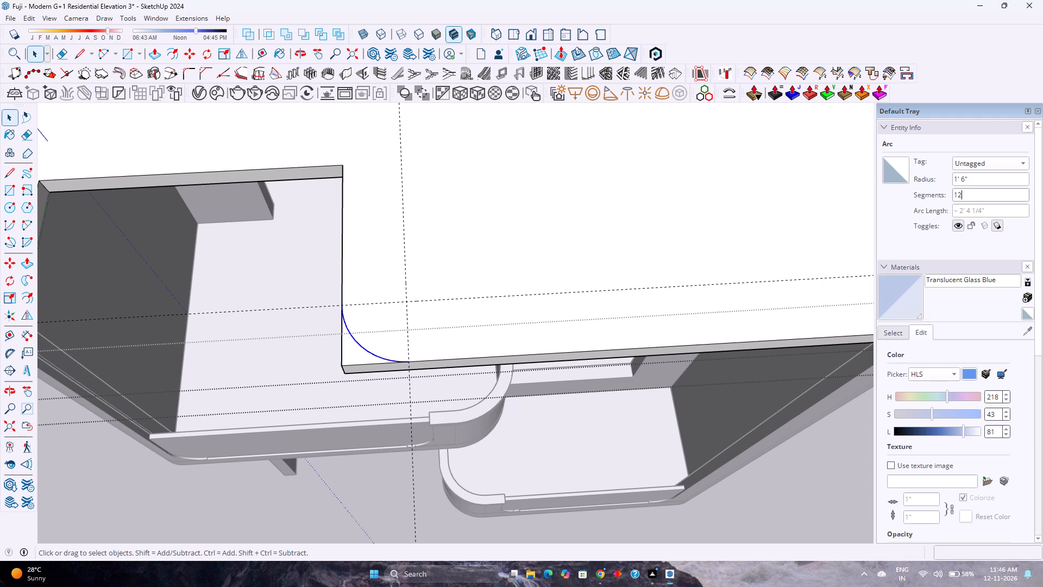
pyautogui.write('120')
pyautogui.press('Return')
# Push the small corner face outside the arc 6" through the slab to round its projecting corner, and finish editing the slab.
pyautogui.press('p')
pyautogui.click(347, 359)
pyautogui.press('p')
pyautogui.click(349, 357)
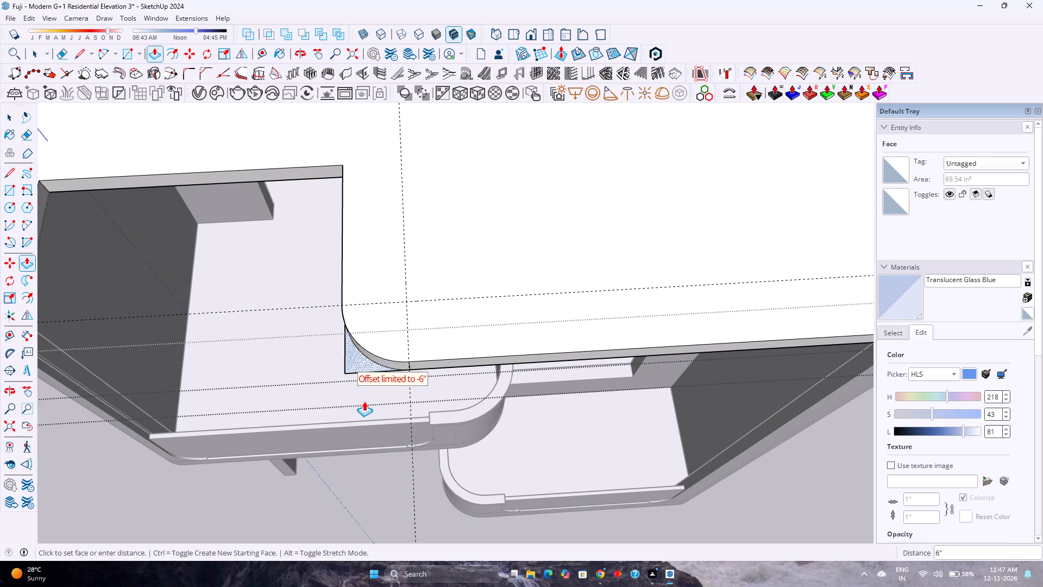
pyautogui.click(364, 401)
pyautogui.moveTo(350, 403); pyautogui.dragTo(412, 320, button='middle')
pyautogui.middleClick(412, 320)
pyautogui.scroll(-7, 422, 310)
pyautogui.keyDown('shift'); pyautogui.moveTo(442, 236); pyautogui.dragTo(408, 340, button='middle'); pyautogui.keyUp('shift')
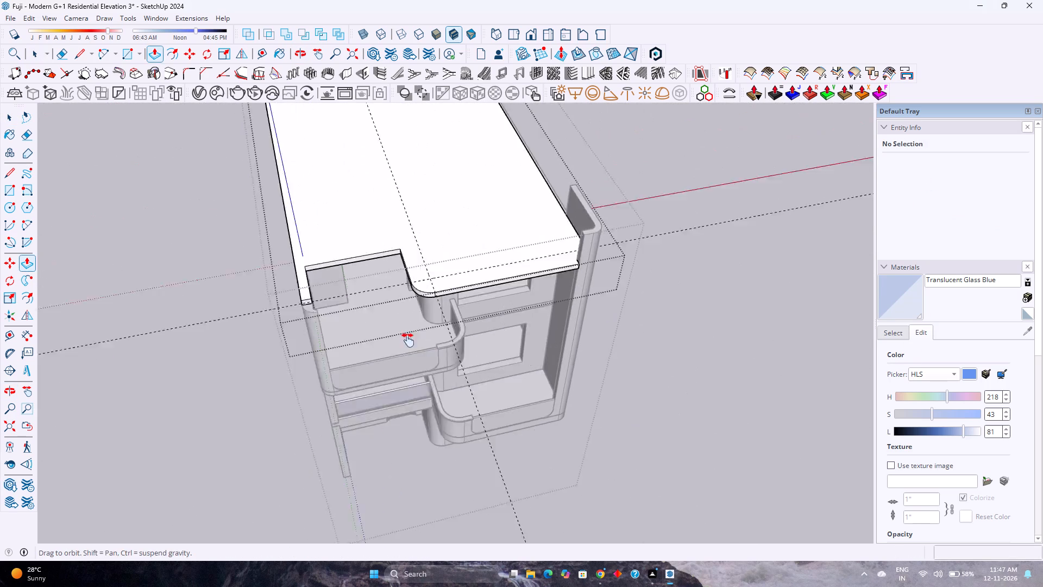
pyautogui.keyDown('shift'); pyautogui.moveTo(408, 340); pyautogui.dragTo(382, 392, button='middle'); pyautogui.keyUp('shift')
pyautogui.scroll(4, 384, 389)
pyautogui.moveTo(382, 383); pyautogui.dragTo(395, 335, button='middle')
pyautogui.middleClick(395, 335)
pyautogui.scroll(3, 411, 388)
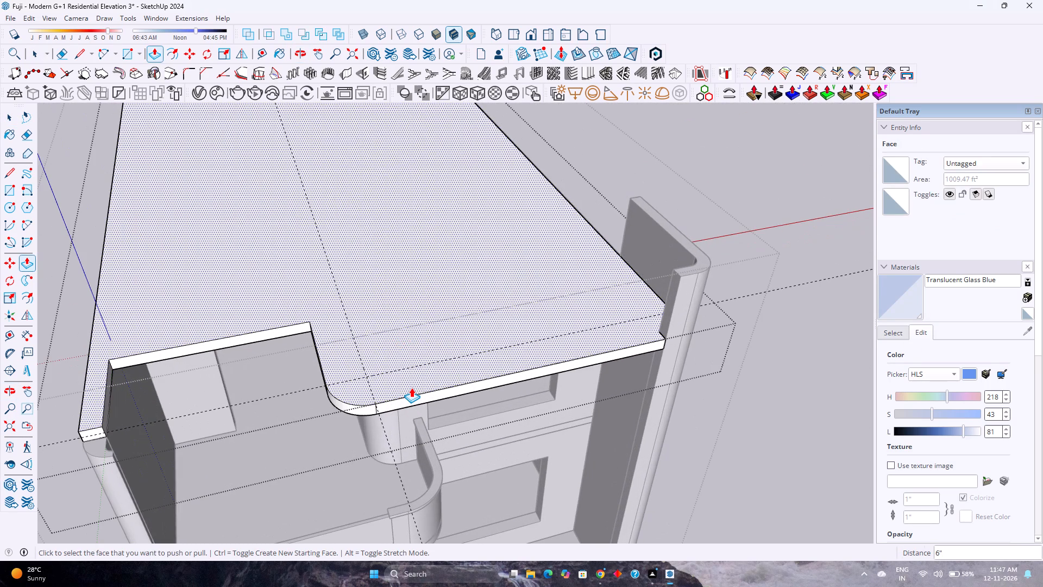
pyautogui.scroll(4, 410, 387)
pyautogui.scroll(-2, 410, 385)
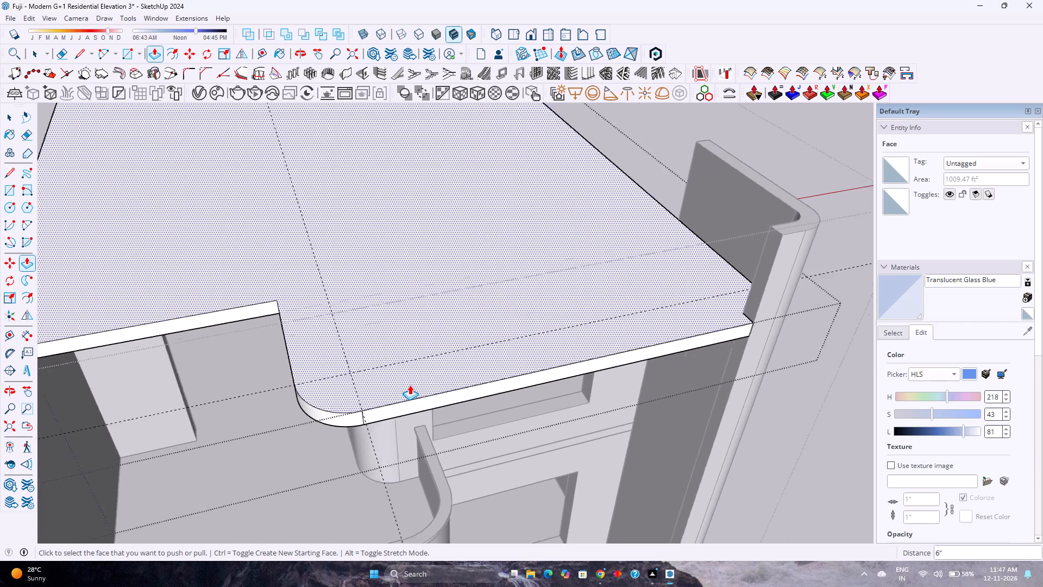
pyautogui.scroll(-1, 410, 385)
pyautogui.press('Escape')
pyautogui.press('space')
pyautogui.press('Escape')
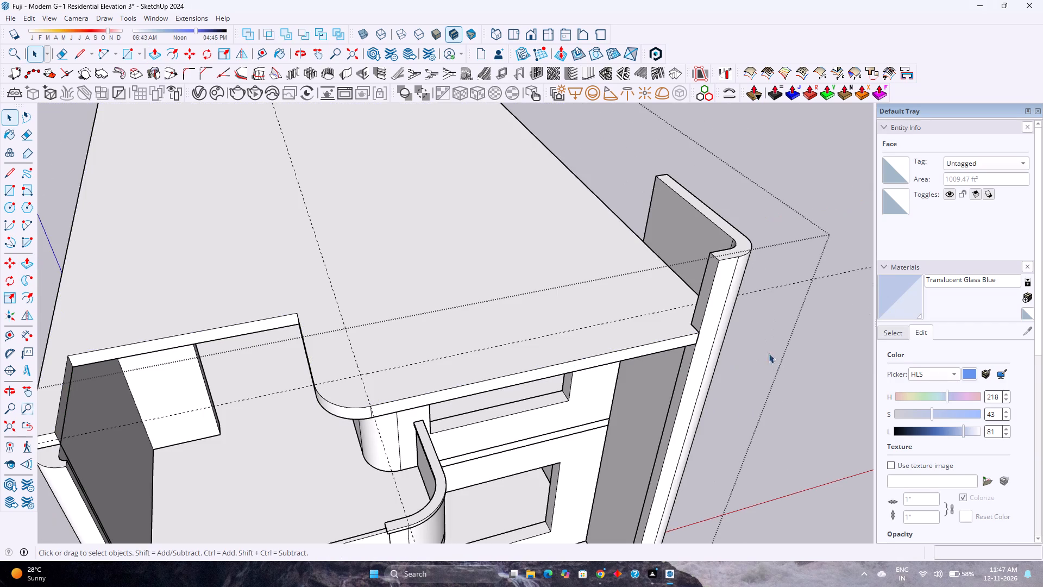
# Open the raised corner wall for editing and draw a 6" line across its front return's end face at the slab's top level.
pyautogui.doubleClick(713, 286)
pyautogui.scroll(3, 709, 287)
pyautogui.press('l')
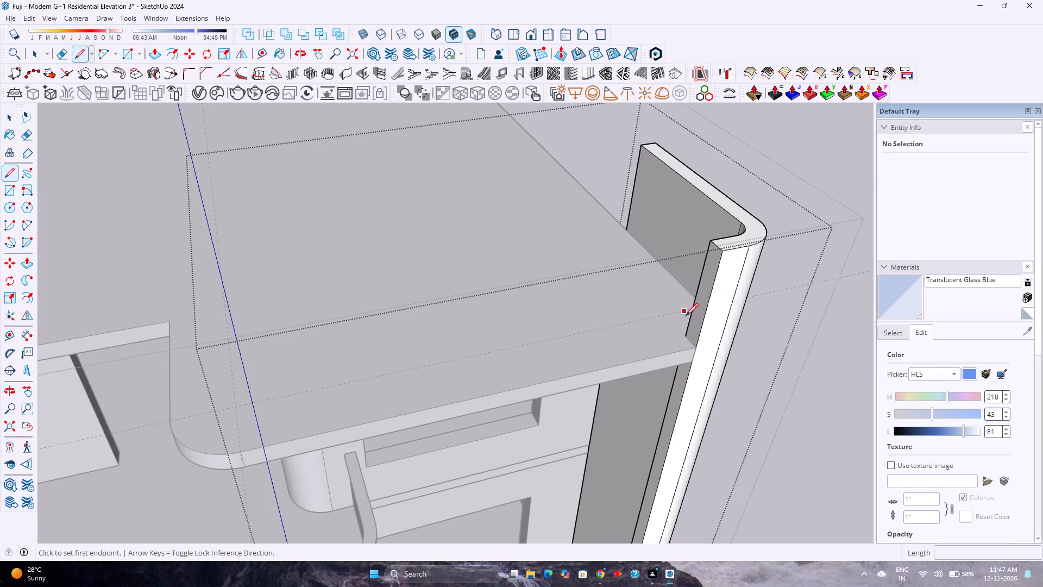
pyautogui.click(683, 338)
pyautogui.click(695, 347)
# Extend the wall's end face above the roof slab 11' 9" along the slab's front edge toward its rounded corner.
pyautogui.press('p')
pyautogui.click(696, 316)
pyautogui.scroll(-3, 585, 335)
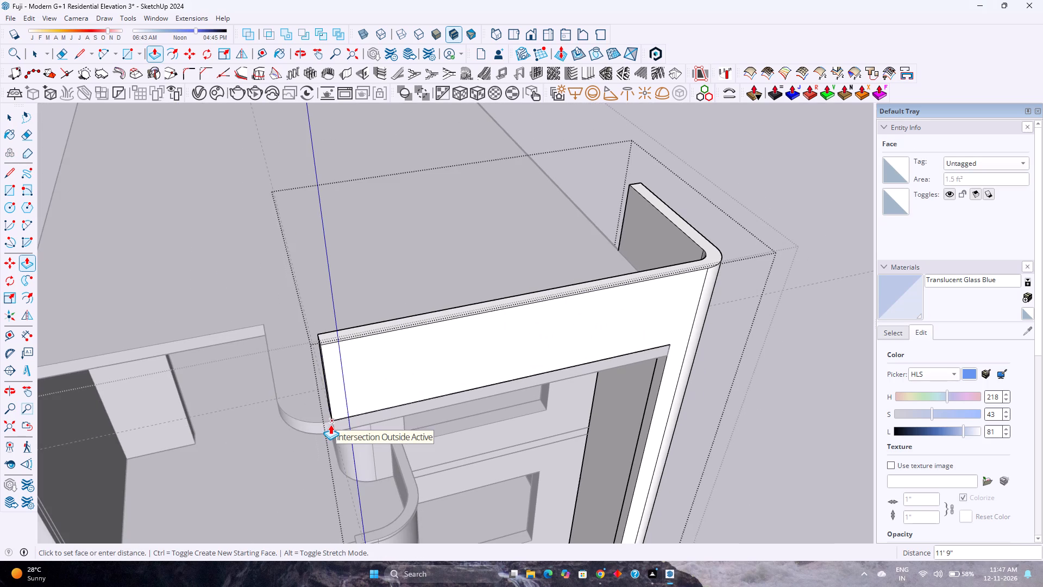
pyautogui.click(330, 424)
# Extend the front parapet's end face about 1' 6" more to line up with the slab's side edge at the balcony cutout.
pyautogui.moveTo(316, 395); pyautogui.dragTo(457, 388, button='middle')
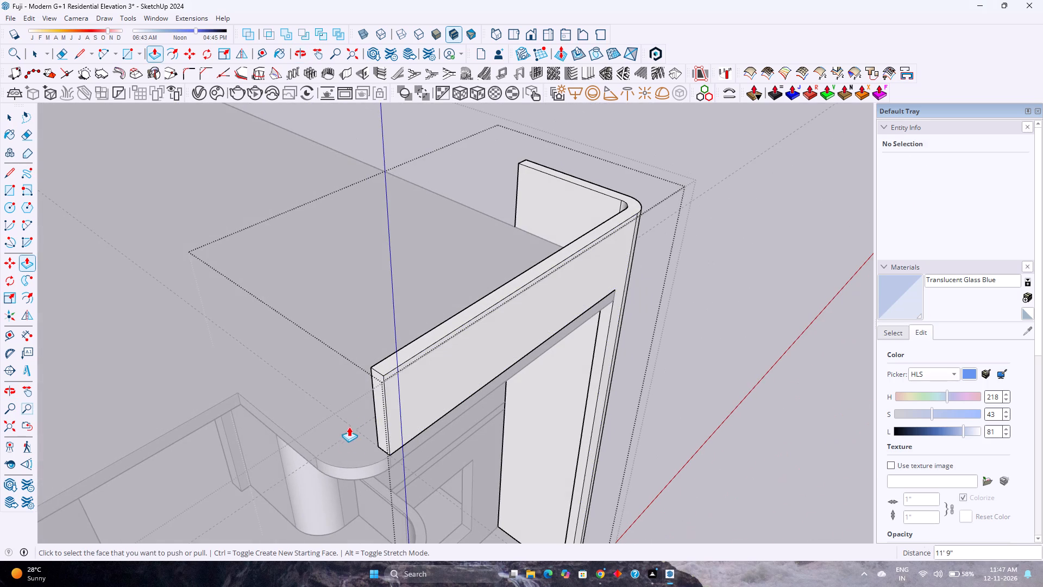
pyautogui.scroll(3, 361, 451)
pyautogui.moveTo(380, 421); pyautogui.dragTo(696, 441, button='middle')
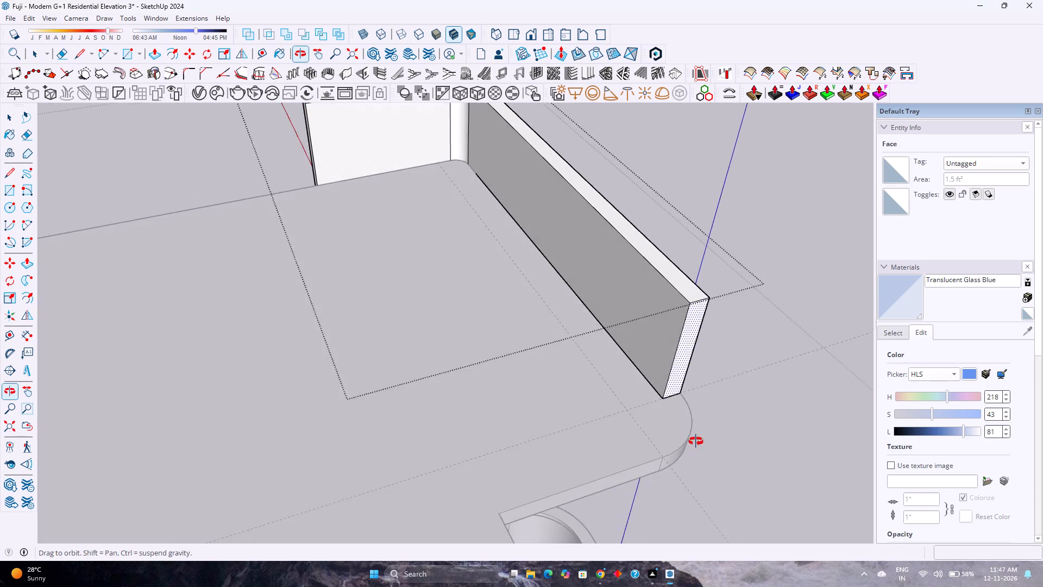
pyautogui.moveTo(696, 441); pyautogui.dragTo(696, 435, button='middle')
pyautogui.middleClick(696, 435)
pyautogui.scroll(1, 681, 389)
pyautogui.click(678, 370)
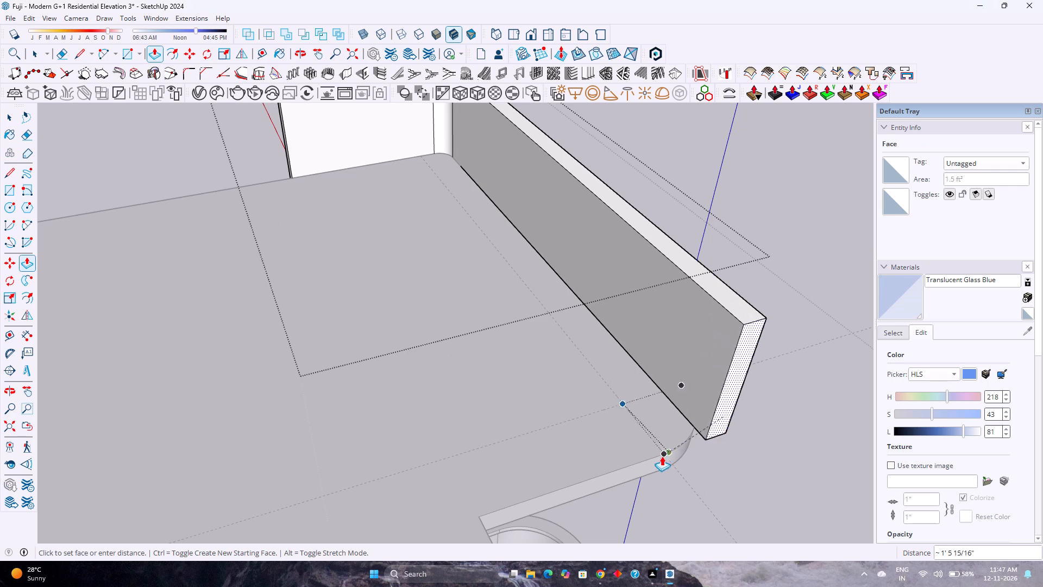
pyautogui.click(654, 457)
# Copy the inner vertical edge at the front parapet's end 6" back along the parapet's inner face.
pyautogui.moveTo(539, 459); pyautogui.dragTo(680, 503, button='middle')
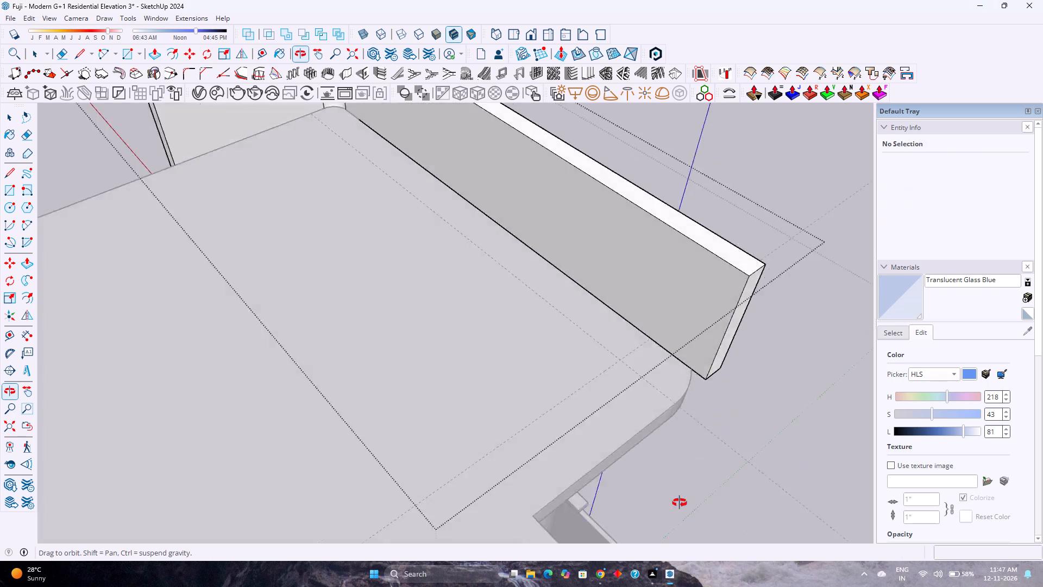
pyautogui.moveTo(680, 503); pyautogui.dragTo(738, 500, button='middle')
pyautogui.middleClick(738, 500)
pyautogui.scroll(2, 648, 374)
pyautogui.keyDown('shift'); pyautogui.moveTo(625, 369); pyautogui.dragTo(523, 539, button='middle'); pyautogui.keyUp('shift')
pyautogui.press('space')
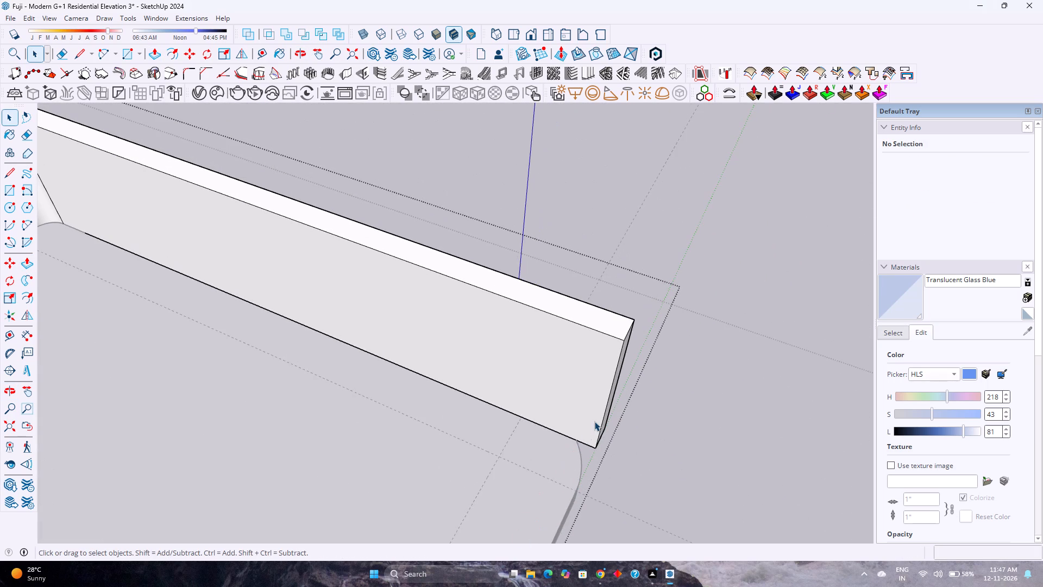
pyautogui.scroll(3, 594, 421)
pyautogui.click(608, 413)
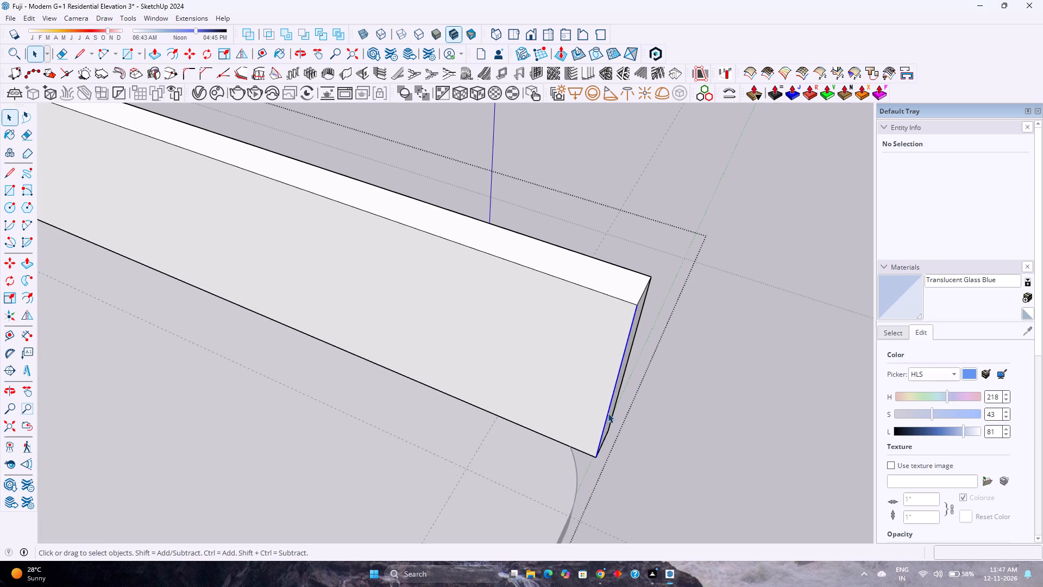
pyautogui.press('m')
pyautogui.keyDown('ctrl'); pyautogui.click(638, 305); pyautogui.keyUp('ctrl')
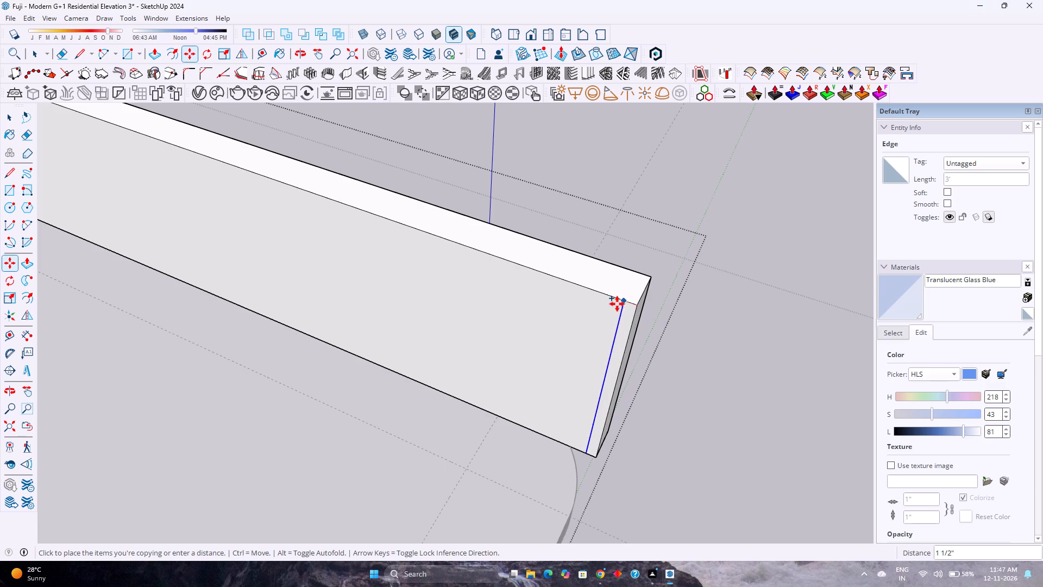
pyautogui.press('9')
pyautogui.press('Return')
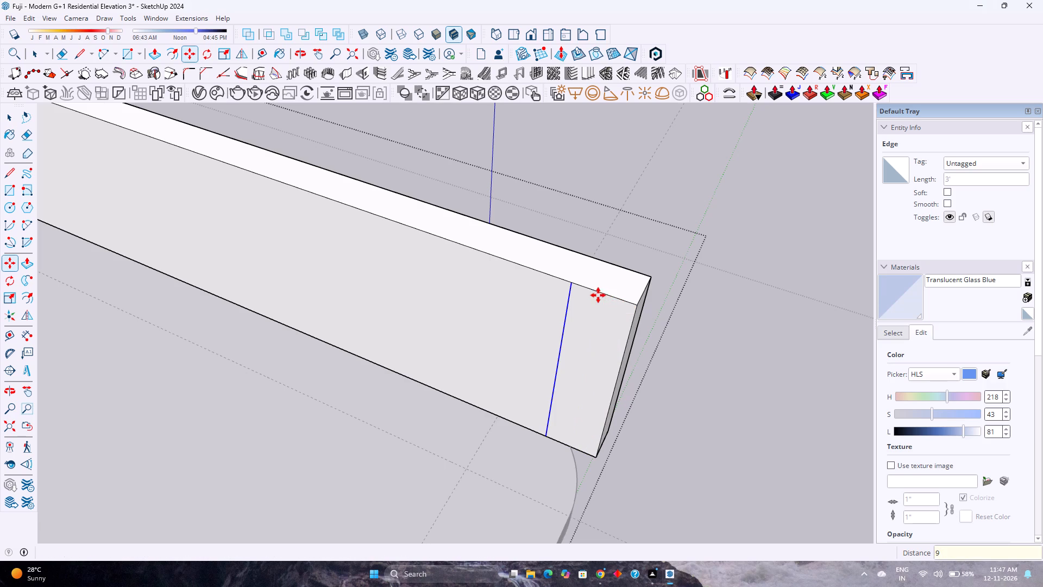
pyautogui.moveTo(576, 409); pyautogui.dragTo(555, 434, button='middle')
pyautogui.middleClick(555, 434)
pyautogui.press('6')
pyautogui.press('Return')
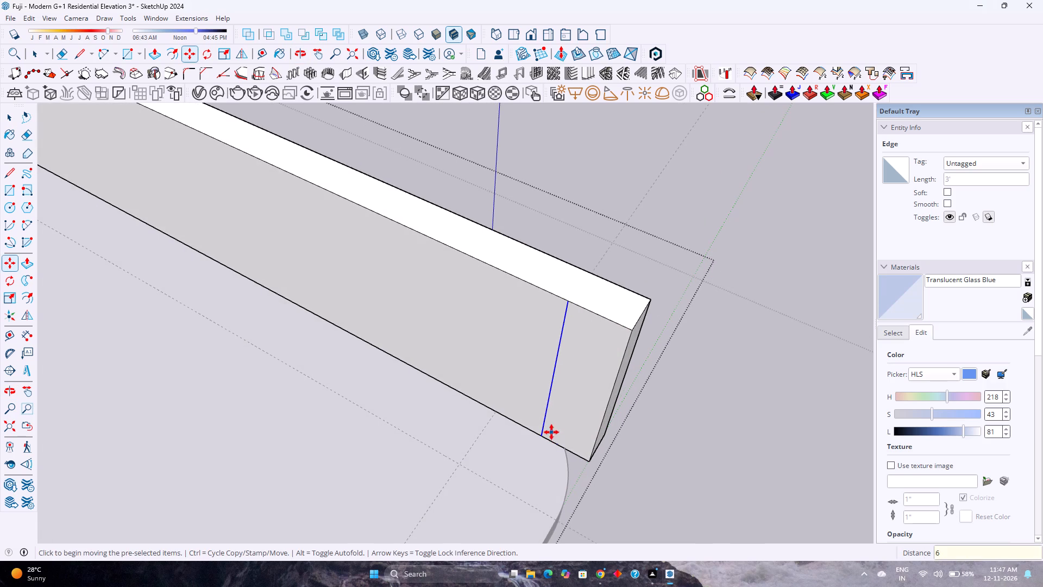
# Pull the narrow strip at the parapet's end 5' along the balcony cutout's side edge to the cutout's inner corner.
pyautogui.press('p')
pyautogui.click(587, 400)
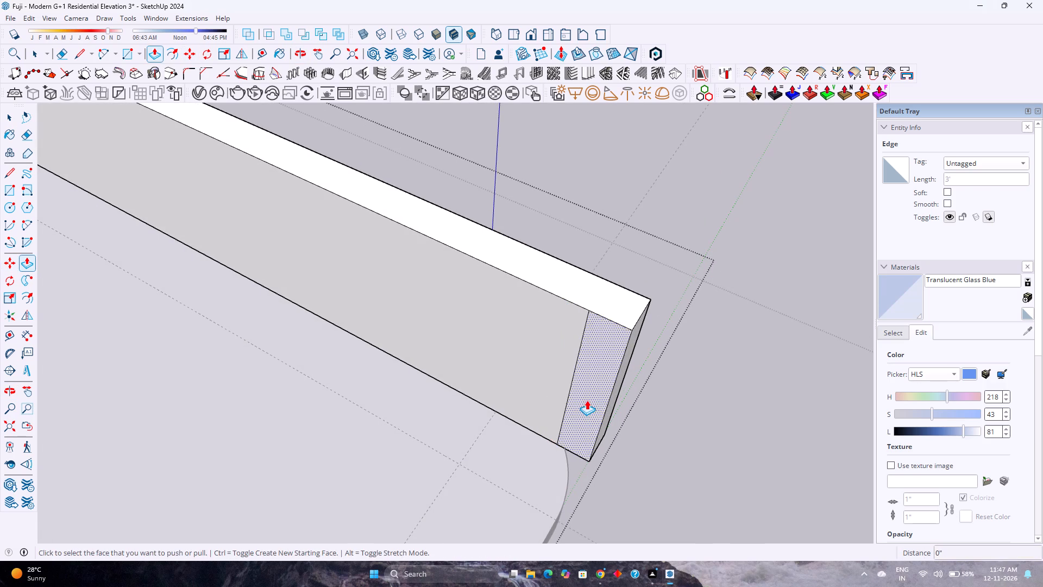
pyautogui.scroll(-15, 542, 439)
pyautogui.keyDown('shift'); pyautogui.moveTo(523, 452); pyautogui.dragTo(560, 386, button='middle'); pyautogui.keyUp('shift')
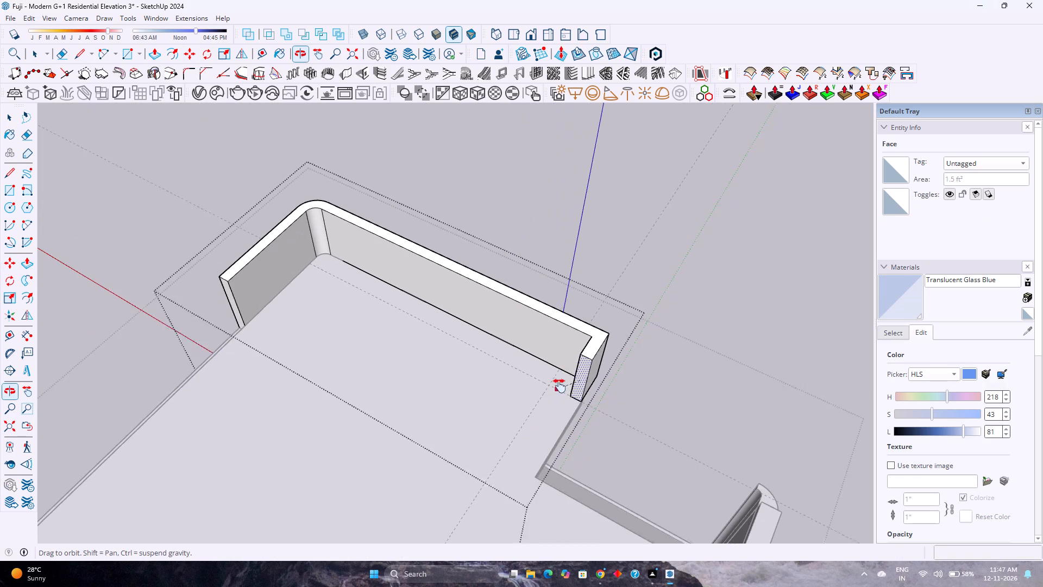
pyautogui.keyDown('shift'); pyautogui.moveTo(560, 386); pyautogui.dragTo(562, 382, button='middle'); pyautogui.keyUp('shift')
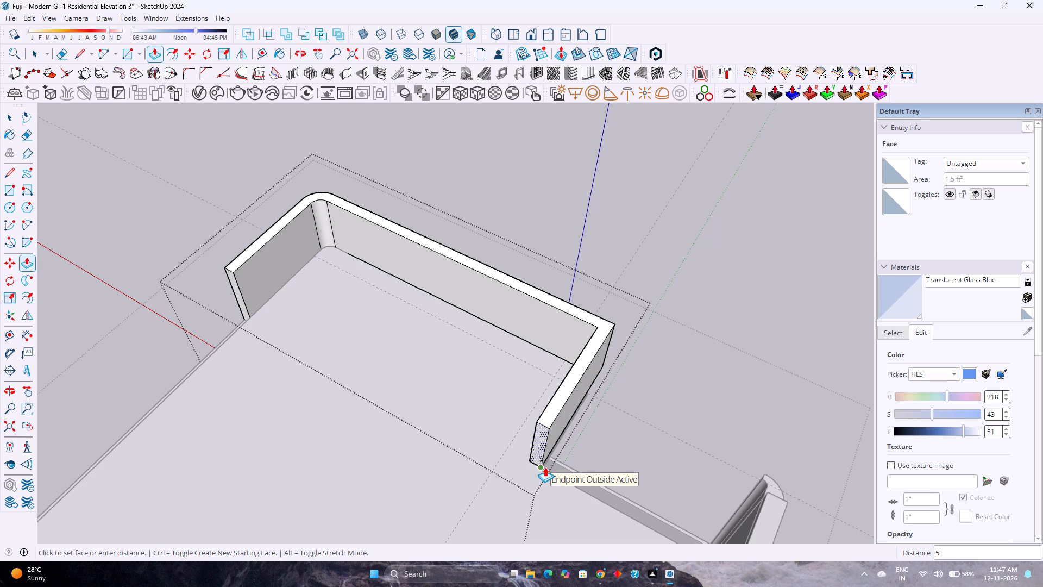
pyautogui.click(545, 467)
# Extend the end face of the parapet return beside the balcony cutout another 6" and finish editing the wall.
pyautogui.scroll(2, 545, 467)
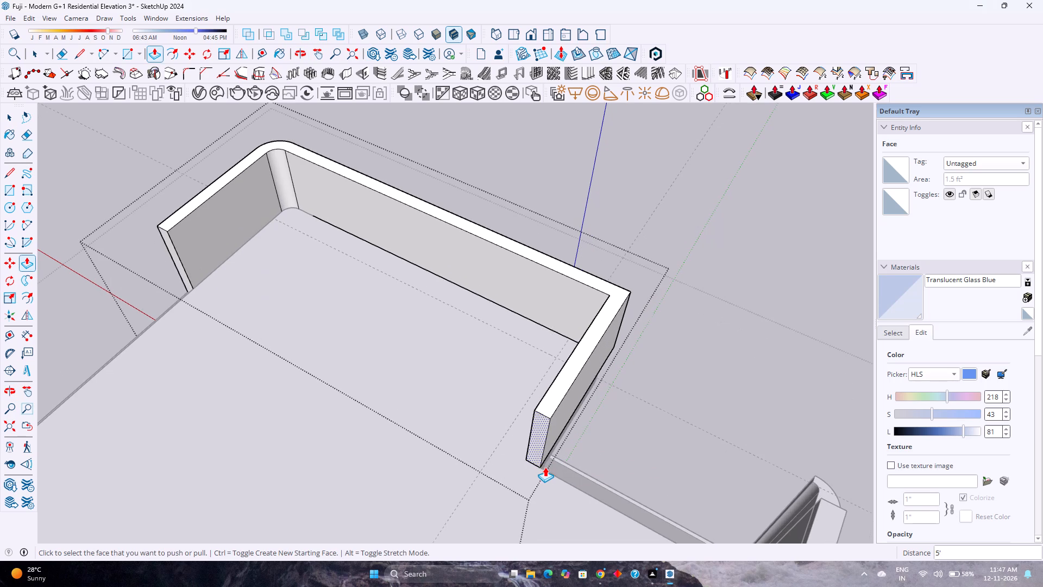
pyautogui.click(533, 453)
pyautogui.press('6')
pyautogui.press('Return')
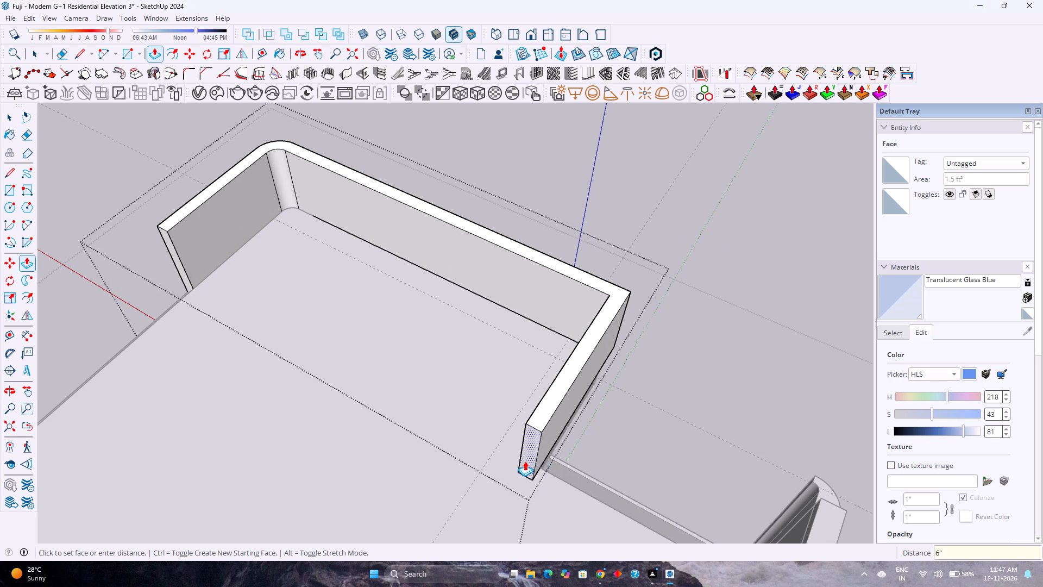
pyautogui.scroll(-3, 525, 461)
pyautogui.moveTo(556, 461); pyautogui.dragTo(409, 476, button='middle')
pyautogui.middleClick(409, 476)
pyautogui.scroll(4, 460, 392)
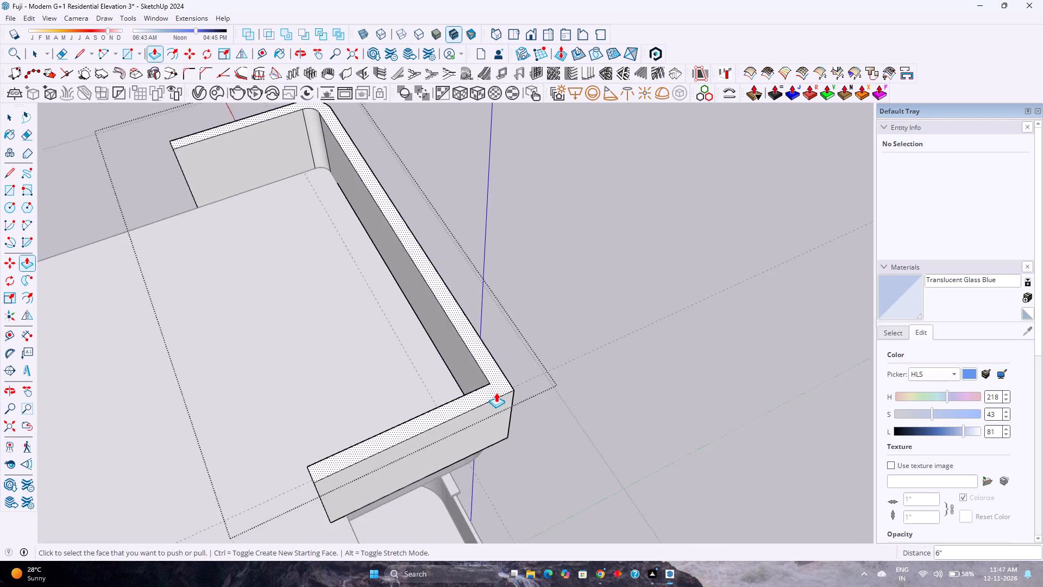
pyautogui.scroll(1, 496, 392)
pyautogui.moveTo(495, 393); pyautogui.dragTo(288, 346, button='middle')
pyautogui.scroll(-3, 290, 344)
pyautogui.scroll(6, 349, 369)
pyautogui.moveTo(336, 394); pyautogui.dragTo(332, 401, button='middle')
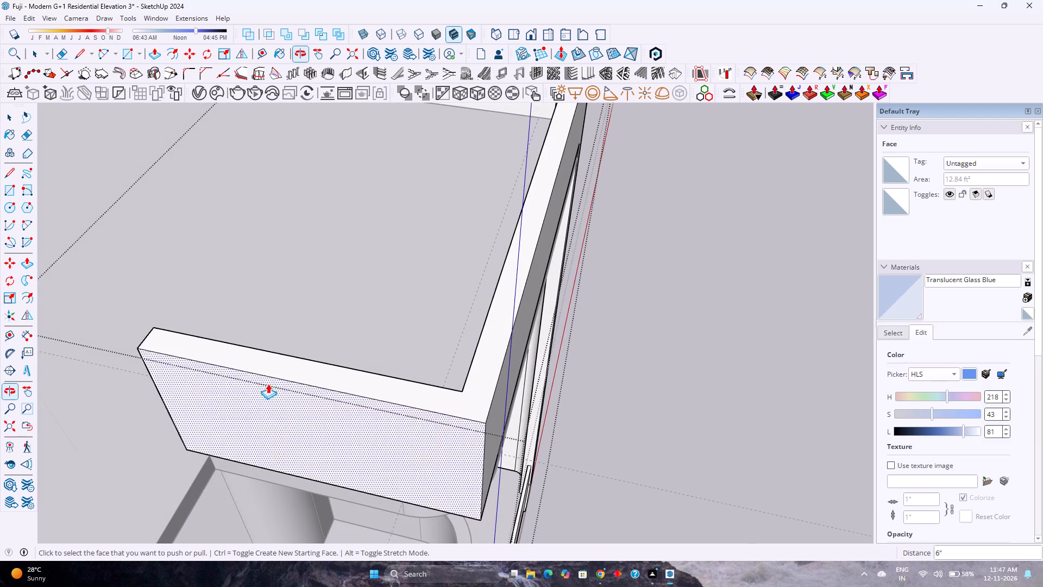
pyautogui.press('space')
pyautogui.press('Escape')
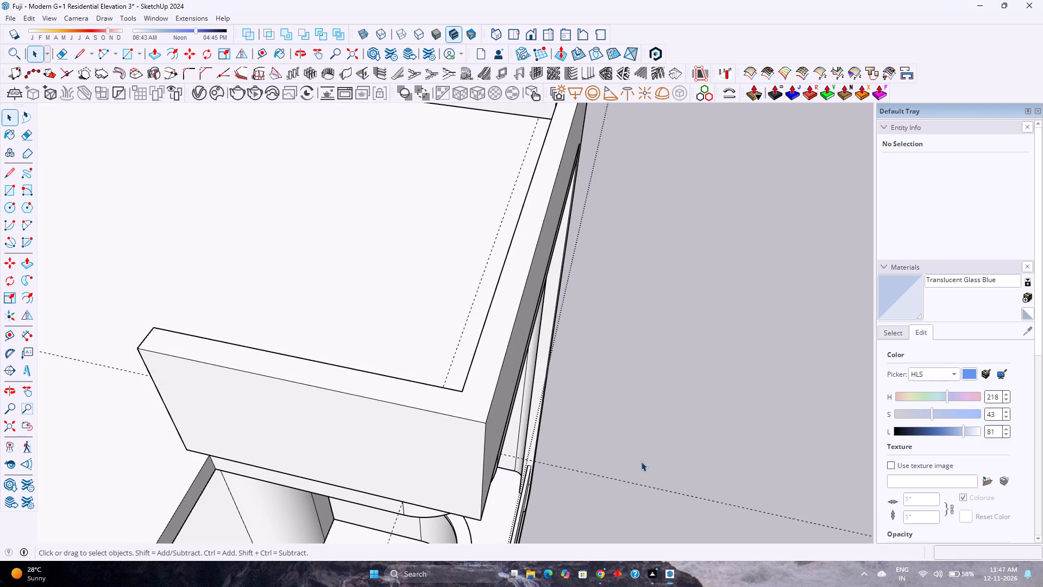
# Move the two guides at the slab's rounded front corner straight up 3' to the top level of the parapet.
pyautogui.click(627, 479)
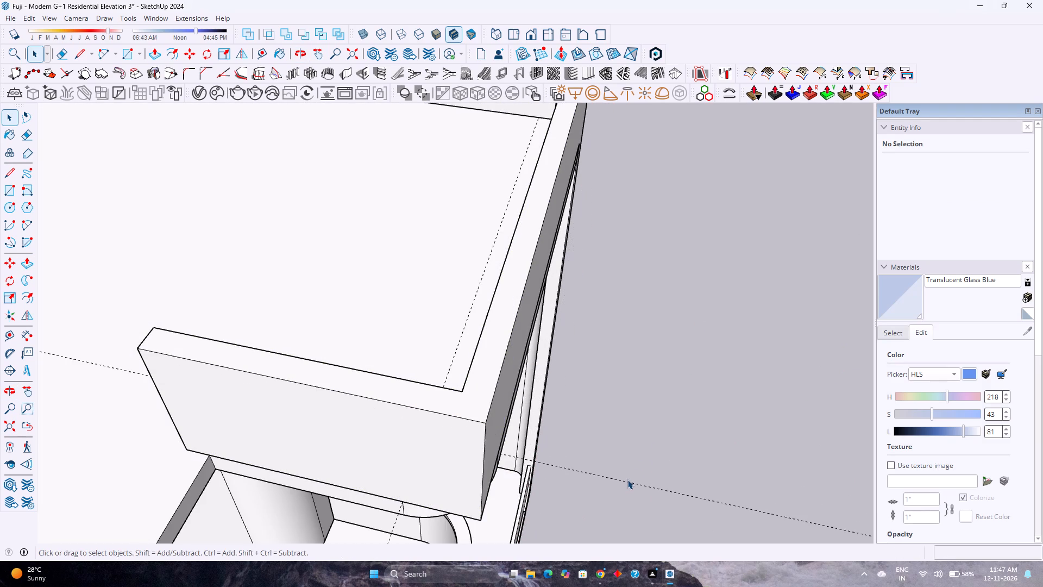
pyautogui.click(629, 482)
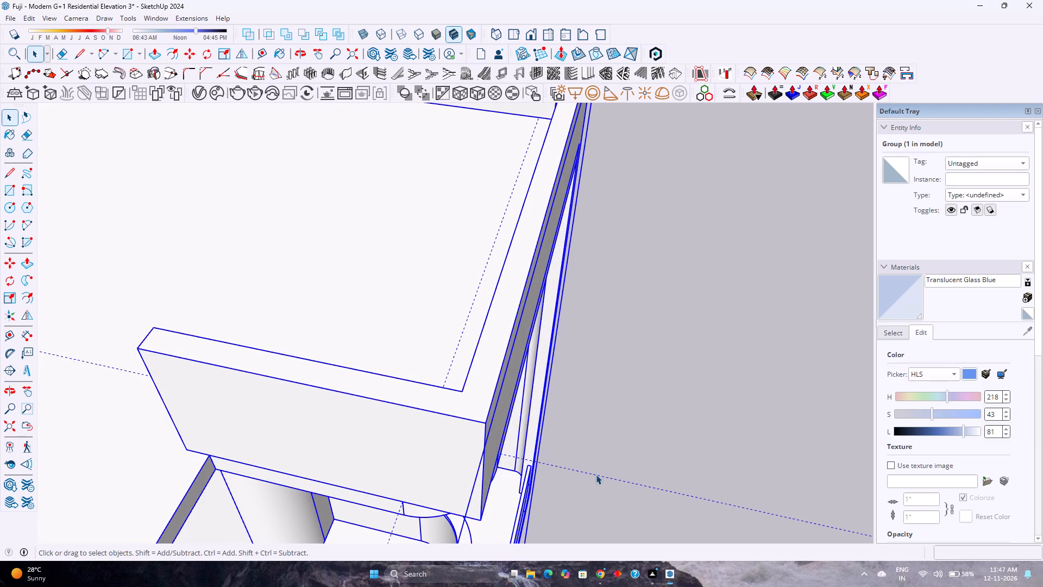
pyautogui.doubleClick(595, 474)
pyautogui.click(571, 470)
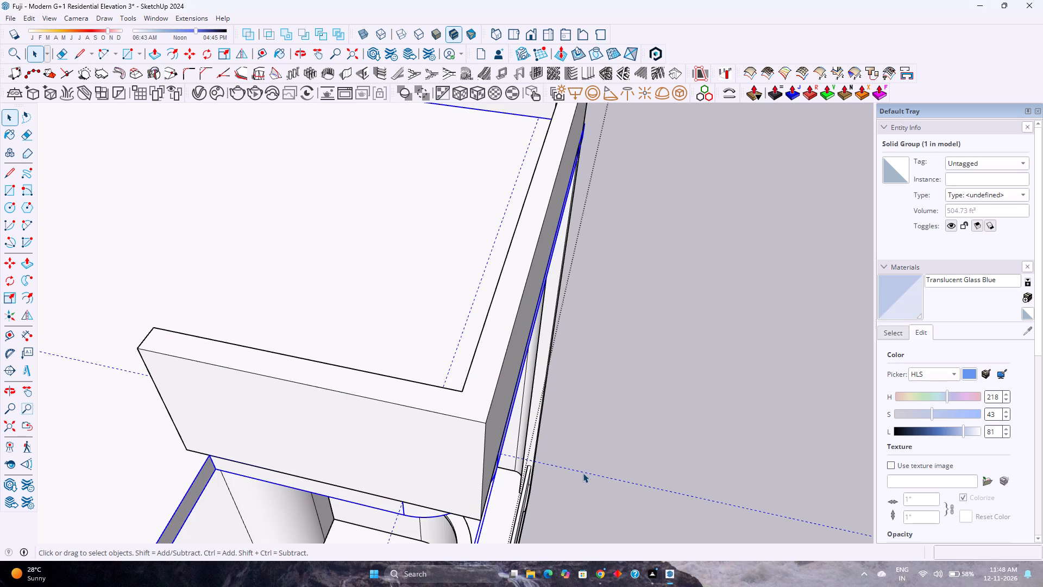
pyautogui.doubleClick(582, 472)
pyautogui.click(582, 472)
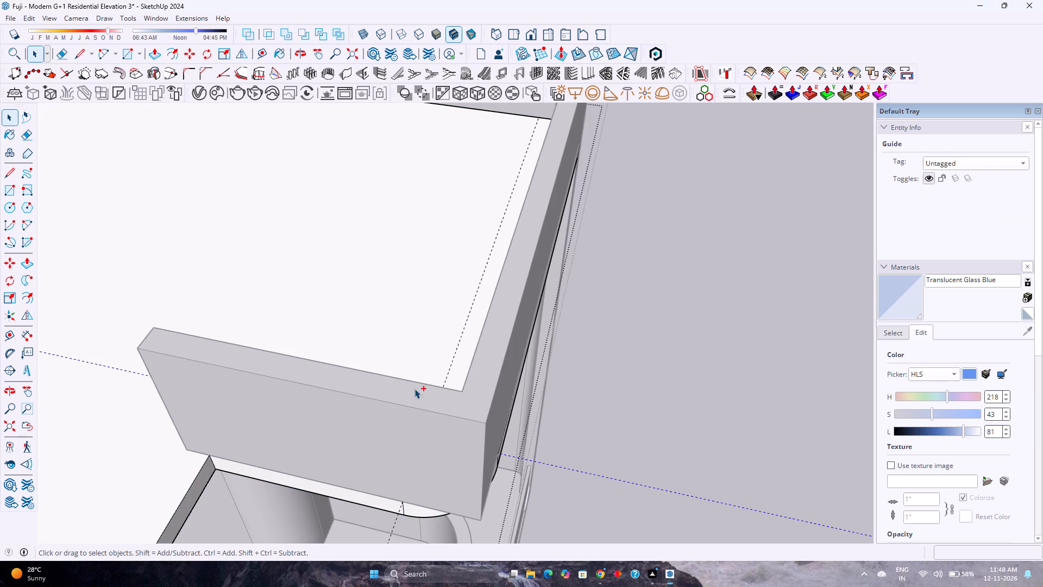
pyautogui.keyDown('ctrl'); pyautogui.click(452, 360); pyautogui.keyUp('ctrl')
pyautogui.click(189, 55)
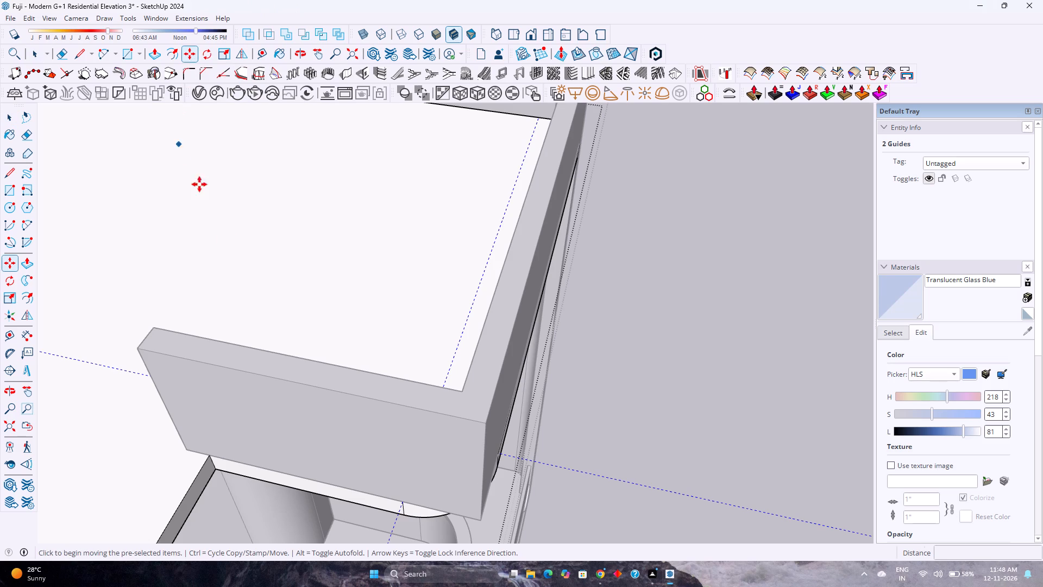
pyautogui.moveTo(413, 497); pyautogui.dragTo(399, 373, button='middle')
pyautogui.middleClick(399, 373)
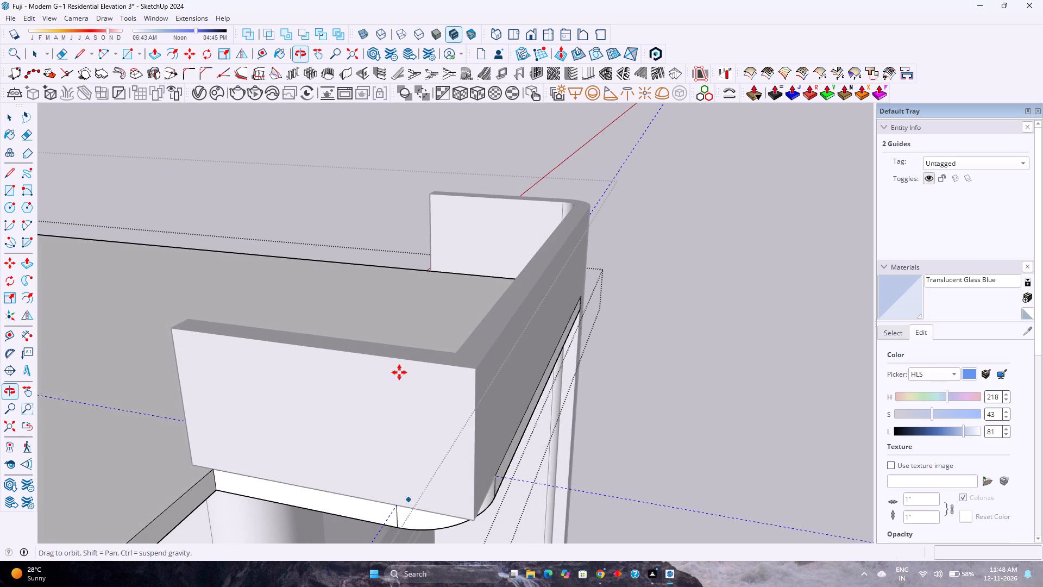
pyautogui.scroll(1, 406, 512)
pyautogui.moveTo(400, 504); pyautogui.dragTo(386, 478, button='middle')
pyautogui.click(392, 504)
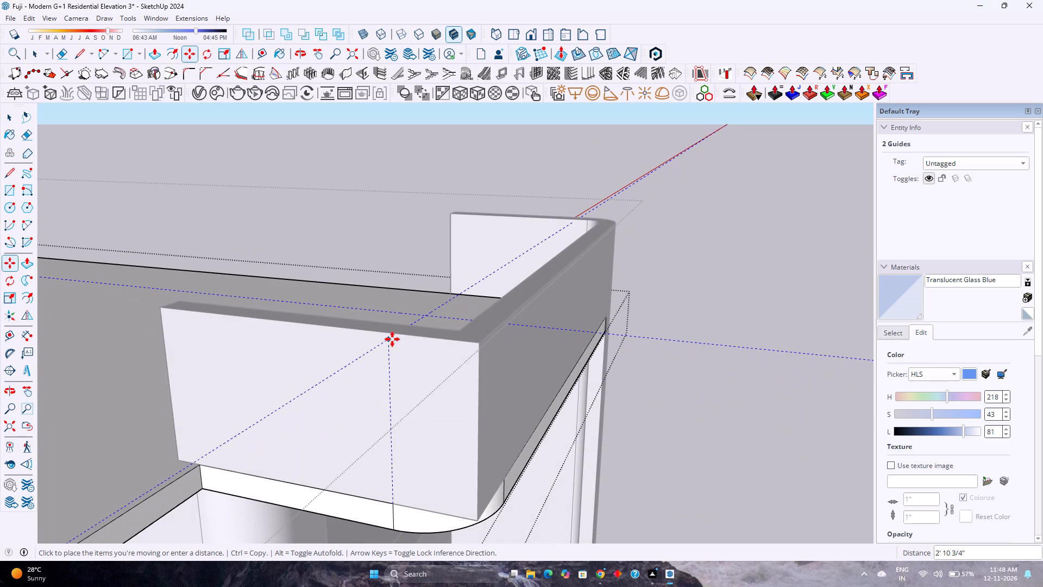
pyautogui.press('Up')
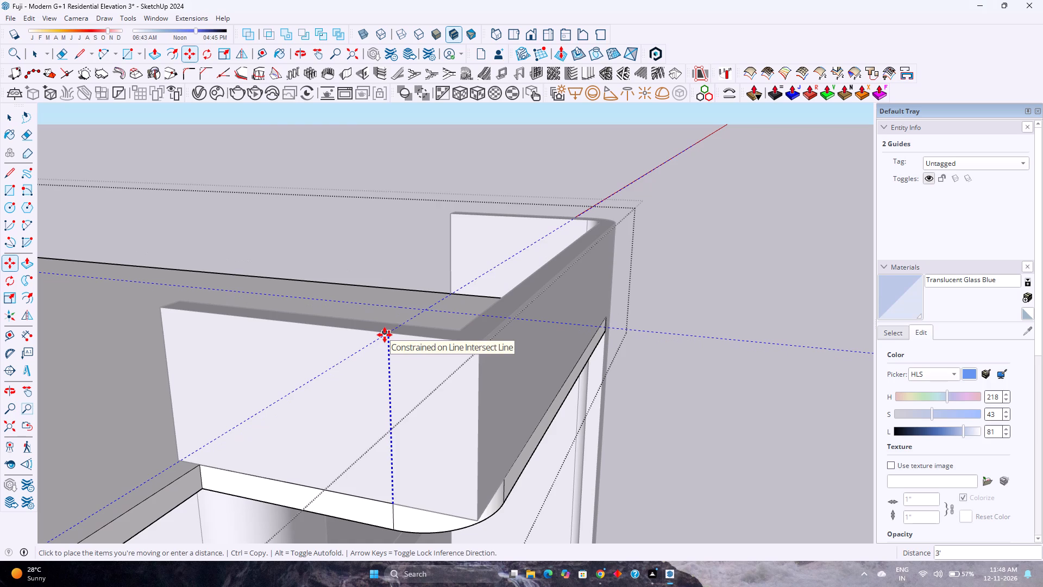
pyautogui.click(385, 335)
pyautogui.moveTo(444, 332); pyautogui.dragTo(422, 459, button='middle')
pyautogui.press('space')
pyautogui.click(654, 417)
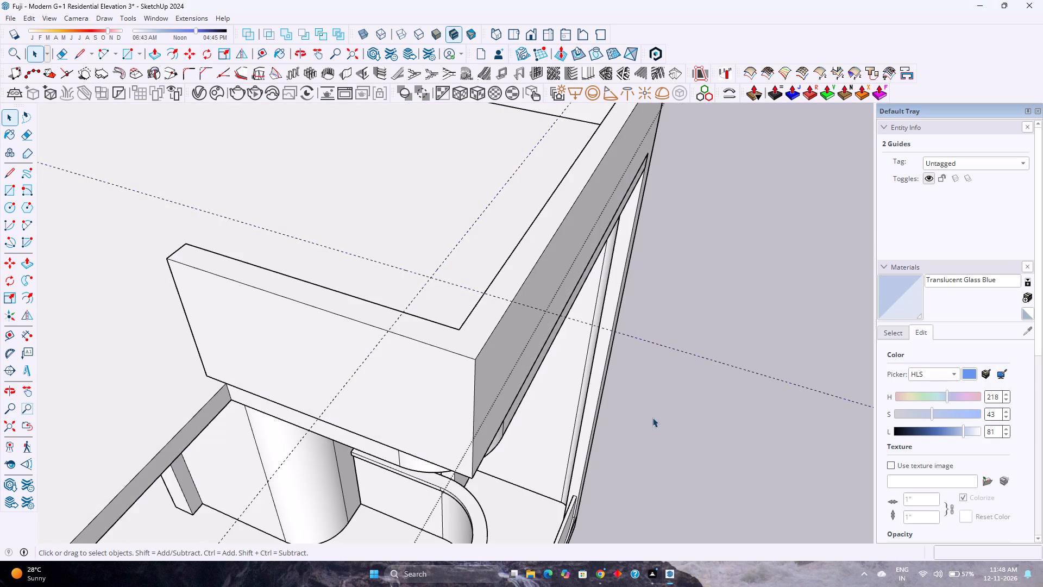
# Draw a 1' 6" radius arc between the guides on the parapet's top corner and set it to 120 segments.
pyautogui.doubleClick(469, 334)
pyautogui.scroll(2, 468, 334)
pyautogui.moveTo(466, 334); pyautogui.dragTo(455, 383, button='middle')
pyautogui.press('a')
pyautogui.click(372, 325)
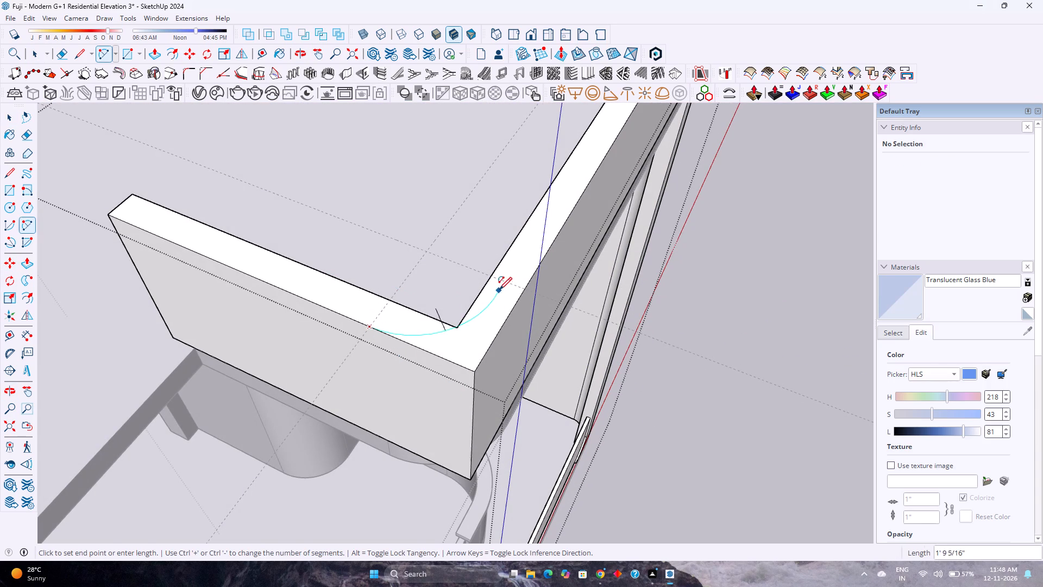
pyautogui.doubleClick(524, 291)
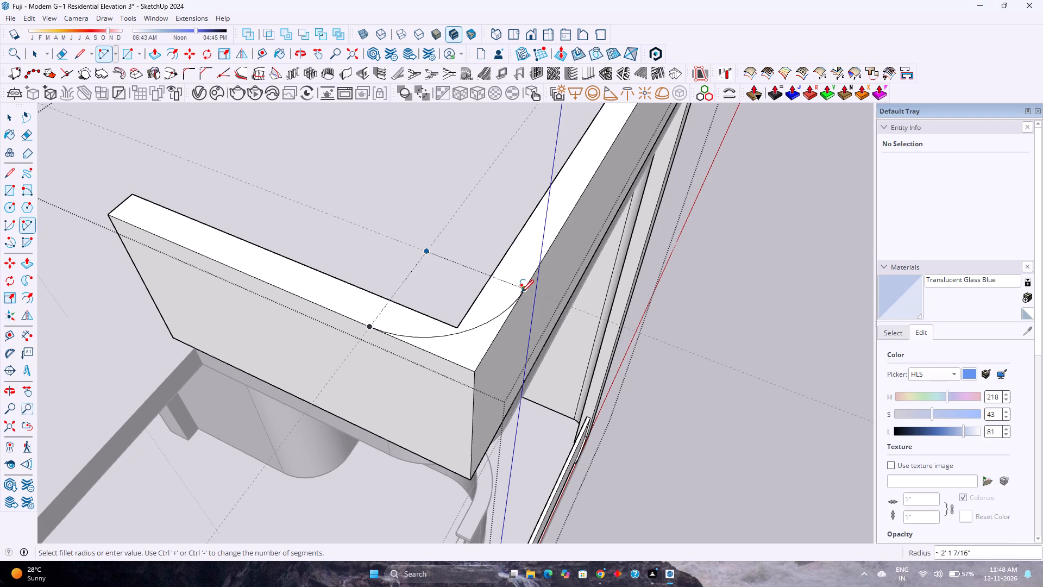
pyautogui.press('space')
pyautogui.click(464, 330)
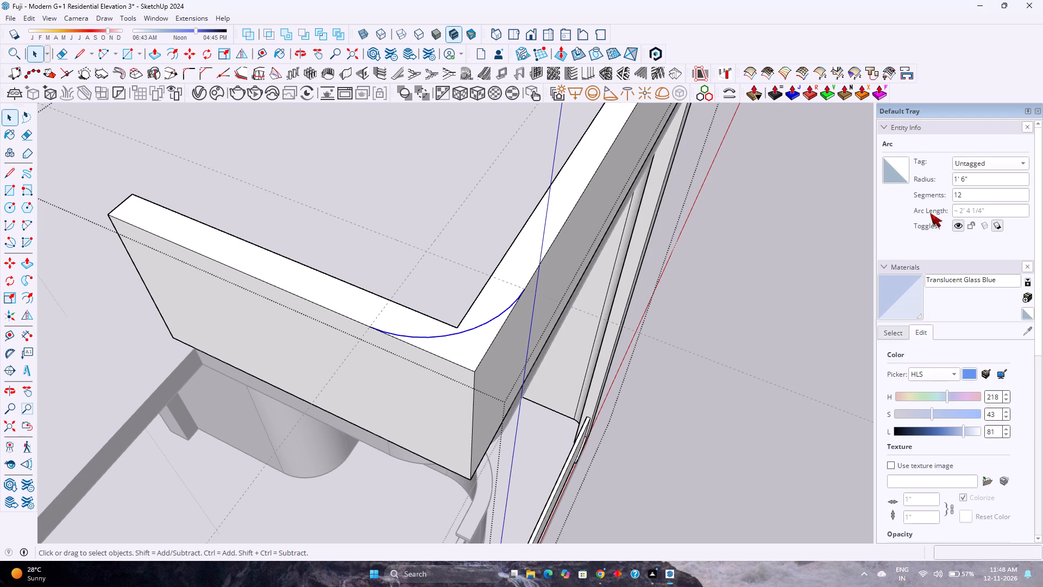
pyautogui.click(972, 194)
pyautogui.press('0')
pyautogui.press('Return')
# Offset the corner arc 6" inward to mark the rounded inner edge of the parapet.
pyautogui.scroll(1, 608, 283)
pyautogui.moveTo(608, 284); pyautogui.dragTo(879, 376, button='middle')
pyautogui.scroll(-8, 311, 252)
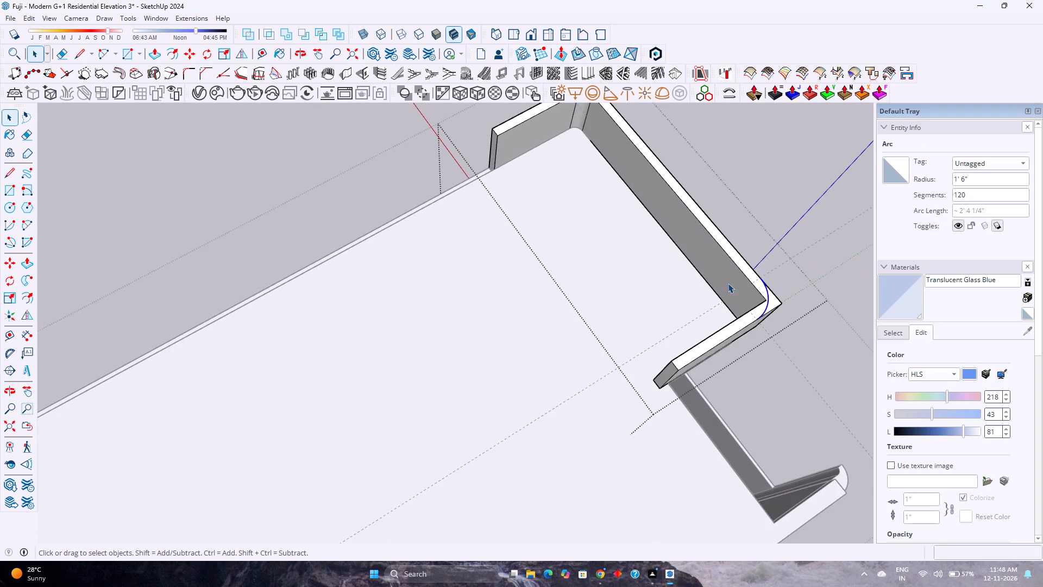
pyautogui.scroll(4, 728, 283)
pyautogui.keyDown('shift'); pyautogui.moveTo(745, 288); pyautogui.dragTo(510, 307, button='middle'); pyautogui.keyUp('shift')
pyautogui.keyDown('shift'); pyautogui.middleClick(510, 307); pyautogui.keyUp('shift')
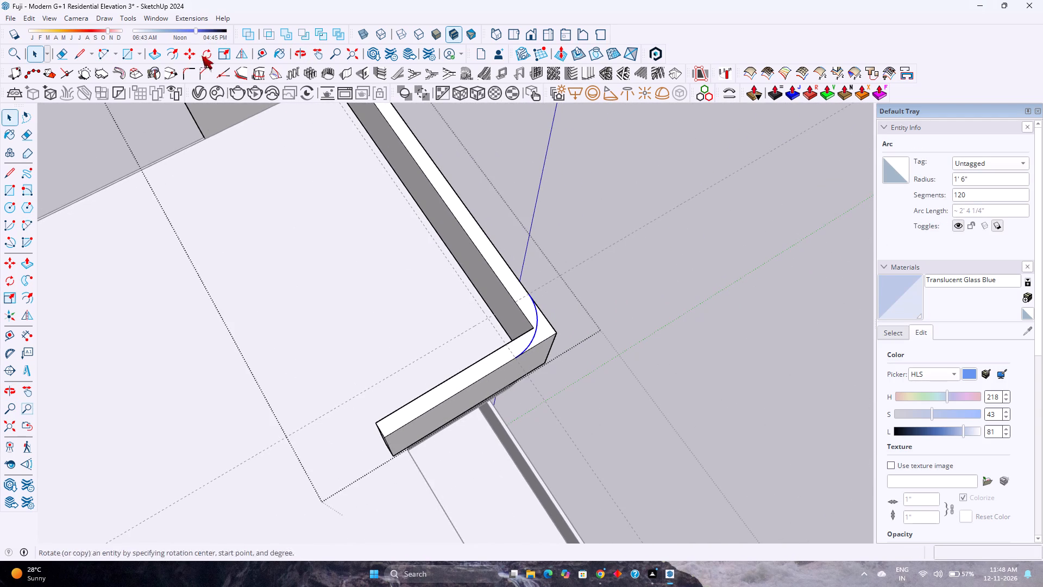
pyautogui.click(174, 57)
pyautogui.click(539, 322)
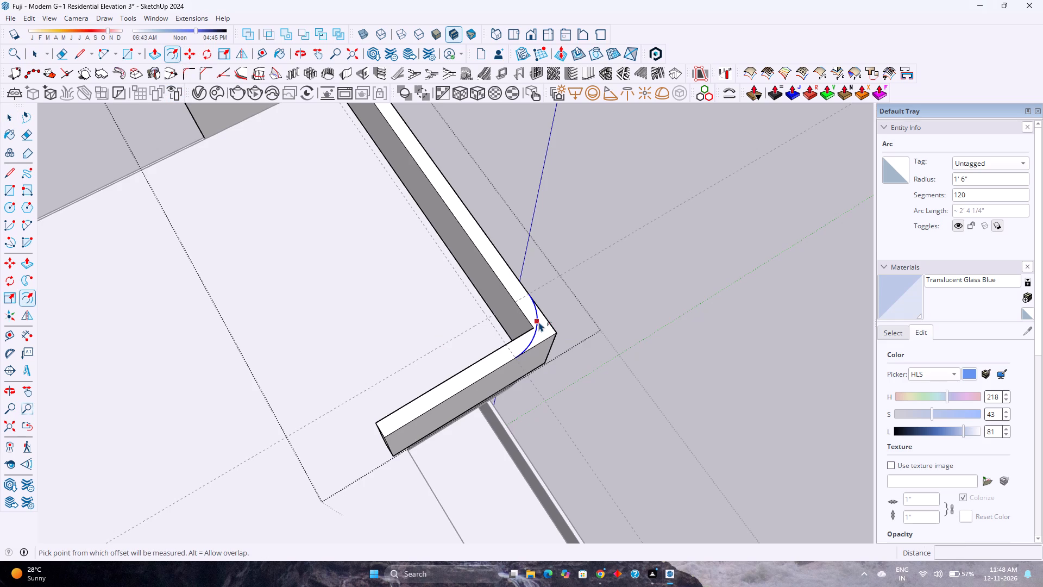
pyautogui.press('6')
pyautogui.press('Return')
pyautogui.scroll(2, 525, 345)
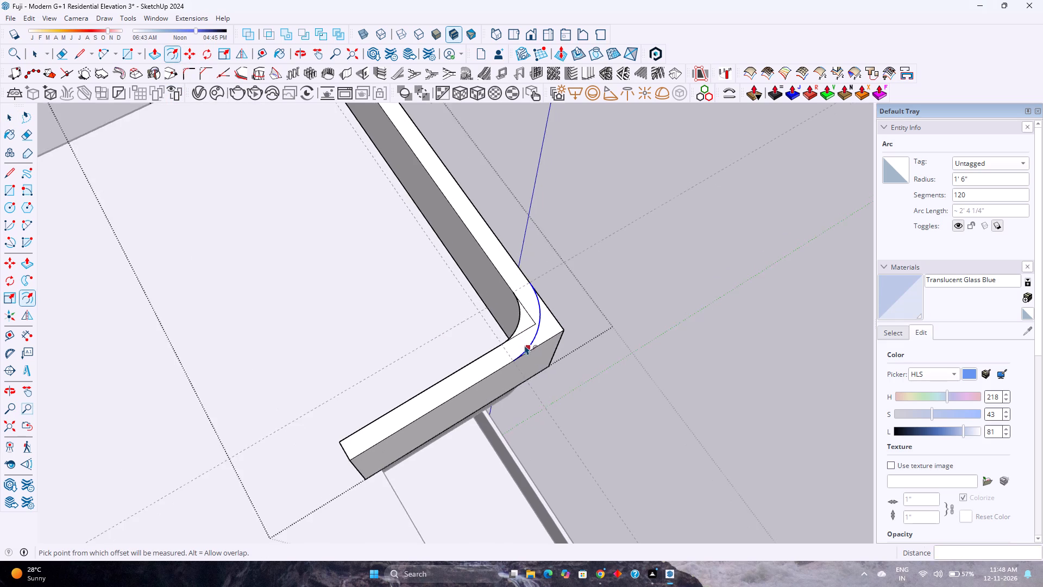
pyautogui.scroll(4, 525, 345)
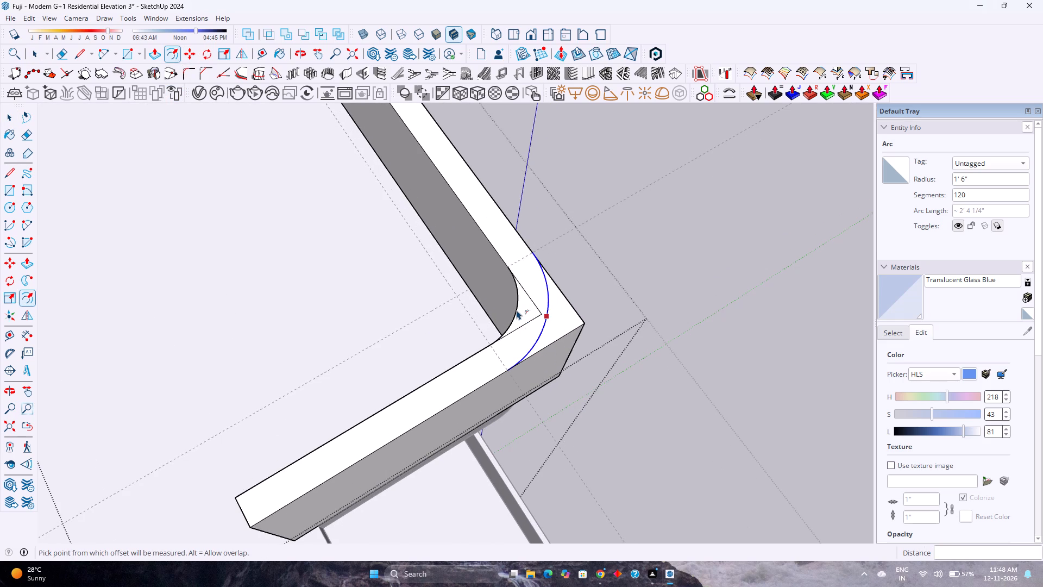
pyautogui.press('Escape')
# Round the parapet corner by pulling the inner sliver down 3' to the slab and pushing the outer corner piece away.
pyautogui.press('p')
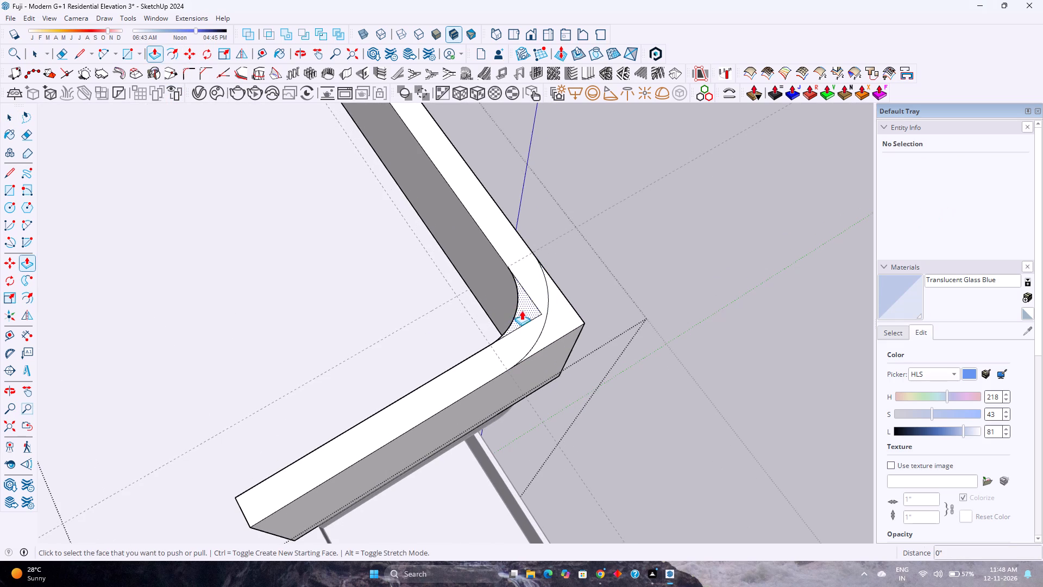
pyautogui.click(523, 311)
pyautogui.moveTo(450, 320); pyautogui.dragTo(702, 301, button='middle')
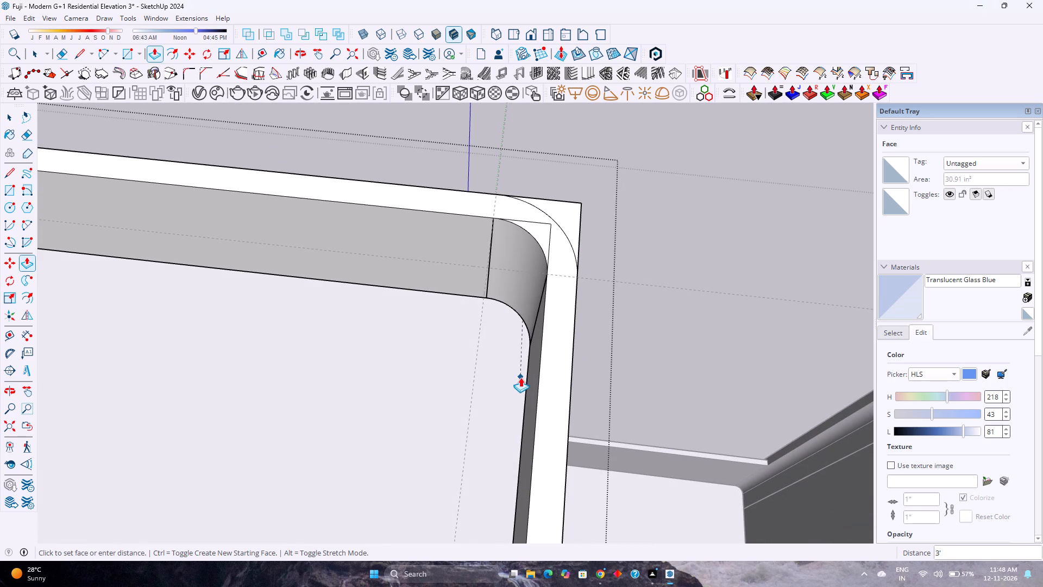
pyautogui.click(525, 377)
pyautogui.moveTo(554, 332); pyautogui.dragTo(223, 369, button='middle')
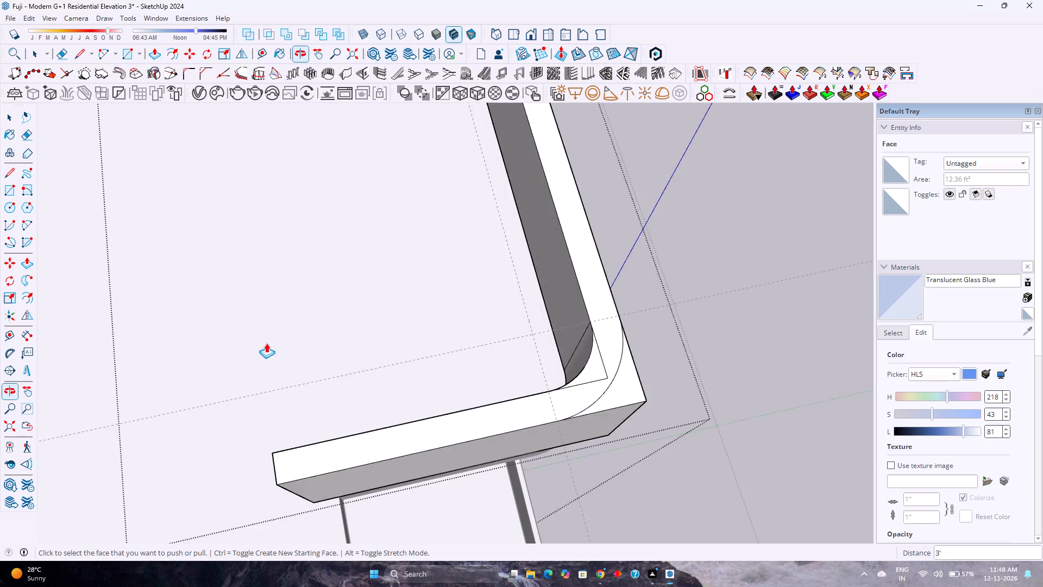
pyautogui.scroll(-3, 271, 339)
pyautogui.doubleClick(516, 379)
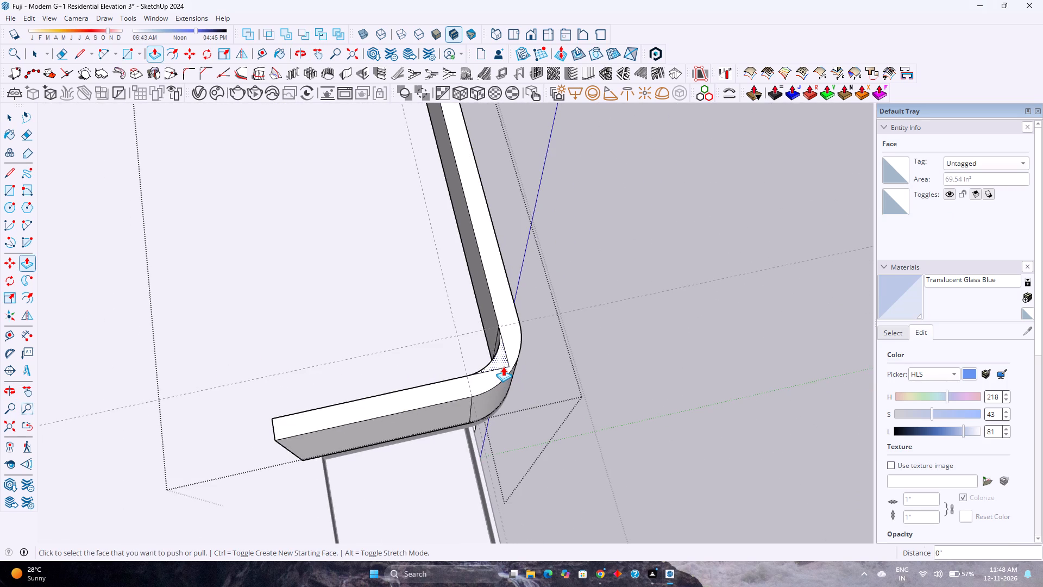
# Erase the leftover square inner-corner edges on the parapet's top face and finish editing the wall.
pyautogui.press('e')
pyautogui.click(499, 366)
pyautogui.click(507, 361)
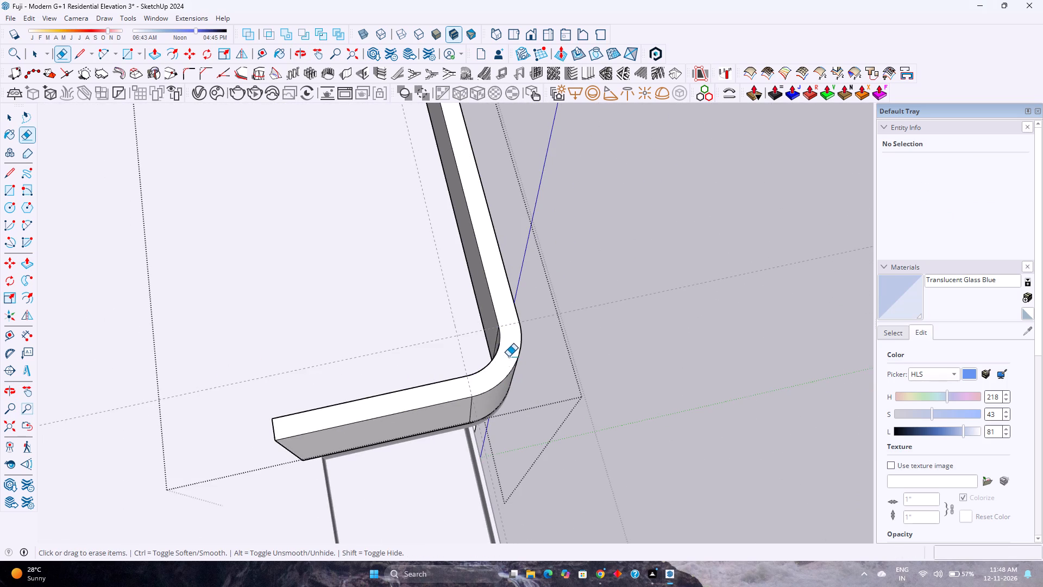
pyautogui.scroll(-5, 508, 357)
pyautogui.press('space')
pyautogui.click(553, 357)
# Delete all guide lines in the model.
pyautogui.scroll(-2, 608, 367)
pyautogui.moveTo(608, 367); pyautogui.dragTo(342, 320, button='middle')
pyautogui.scroll(-3, 343, 304)
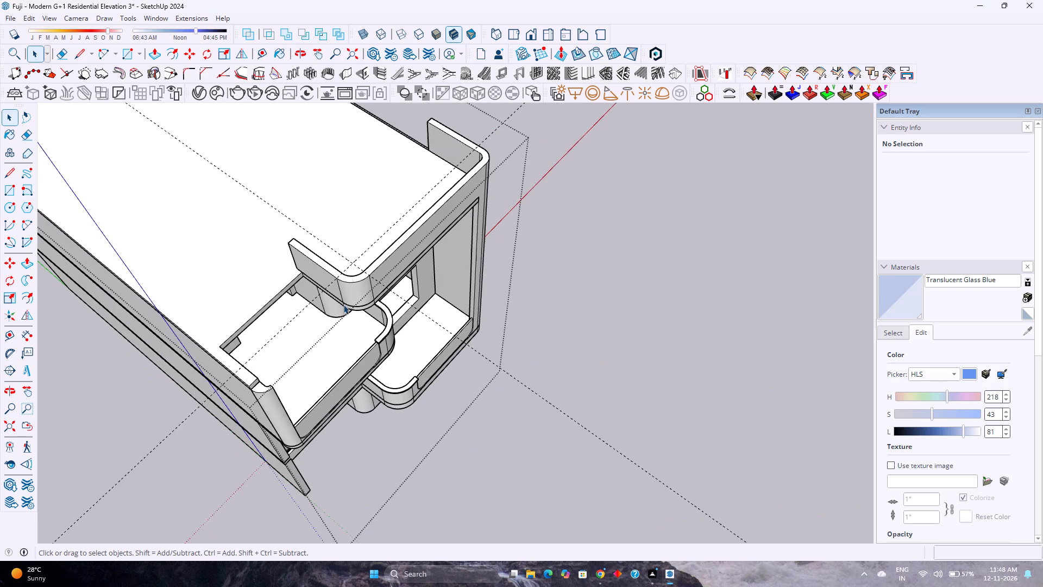
pyautogui.keyDown('shift'); pyautogui.moveTo(349, 304); pyautogui.dragTo(445, 387, button='middle'); pyautogui.keyUp('shift')
pyautogui.moveTo(498, 404); pyautogui.dragTo(334, 290, button='middle')
pyautogui.middleClick(334, 290)
pyautogui.scroll(1, 337, 238)
pyautogui.keyDown('shift'); pyautogui.moveTo(399, 276); pyautogui.dragTo(444, 307, button='middle'); pyautogui.keyUp('shift')
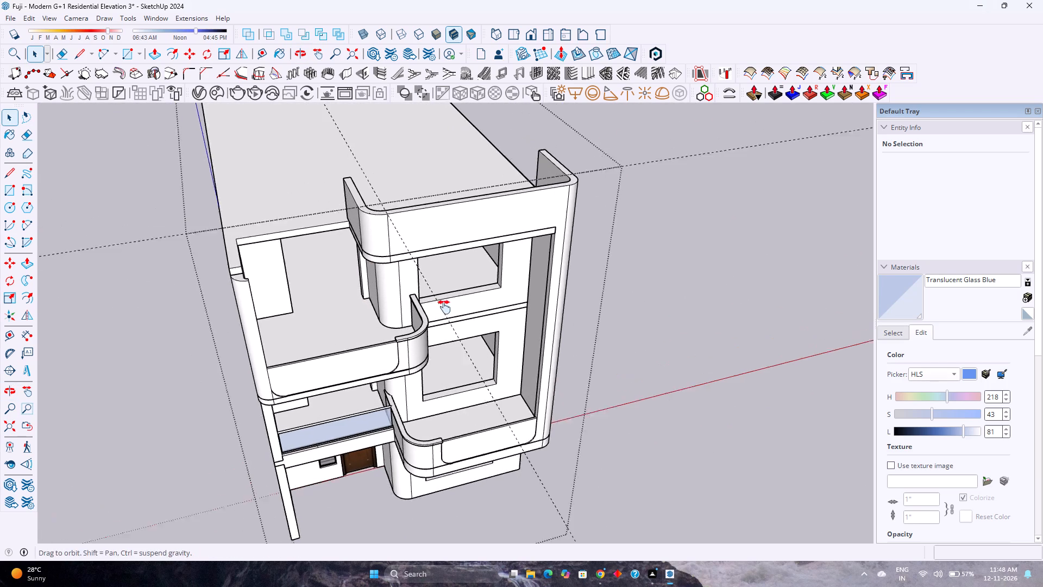
pyautogui.keyDown('shift'); pyautogui.moveTo(444, 307); pyautogui.dragTo(464, 324, button='middle'); pyautogui.keyUp('shift')
pyautogui.click(29, 16)
pyautogui.click(86, 125)
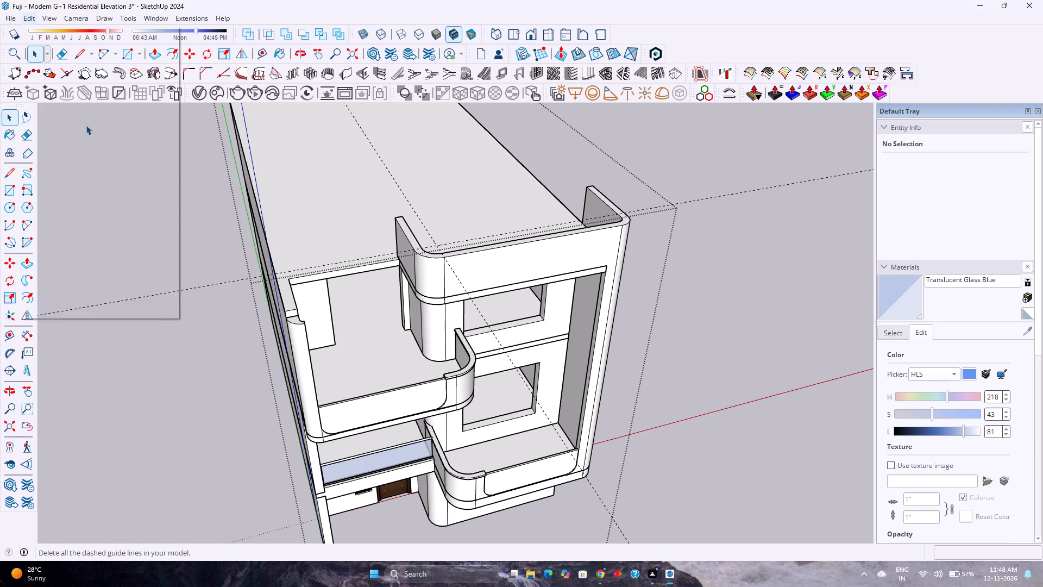
# Open the roof slab for editing and extend its narrow end face beside the balcony cutout over the side wall's curved top.
pyautogui.scroll(-3, 328, 262)
pyautogui.moveTo(386, 296); pyautogui.dragTo(222, 314, button='middle')
pyautogui.scroll(1, 315, 196)
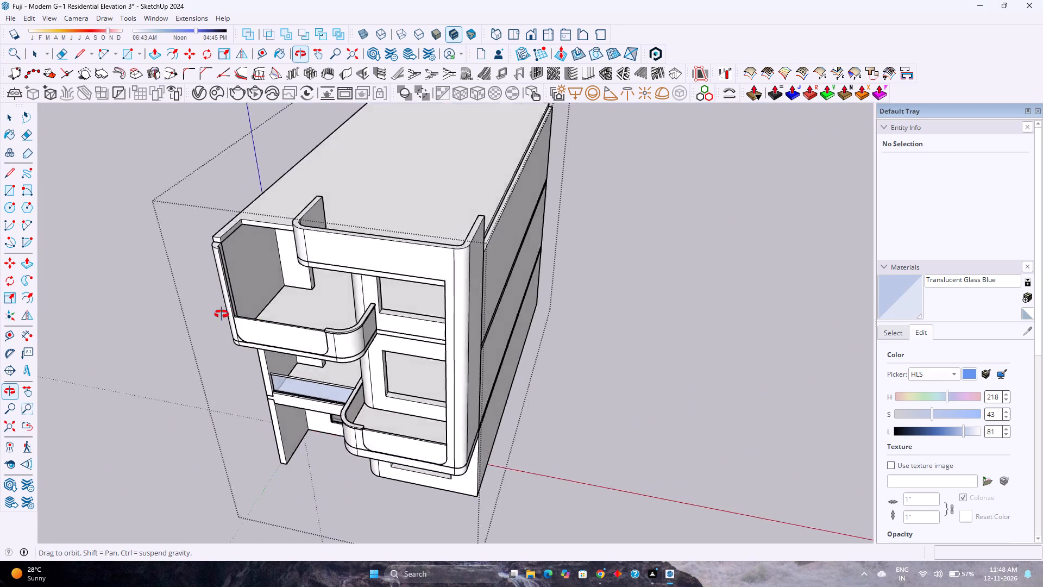
pyautogui.moveTo(222, 314); pyautogui.dragTo(359, 259, button='middle')
pyautogui.scroll(-2, 359, 259)
pyautogui.scroll(2, 356, 258)
pyautogui.scroll(-1, 356, 258)
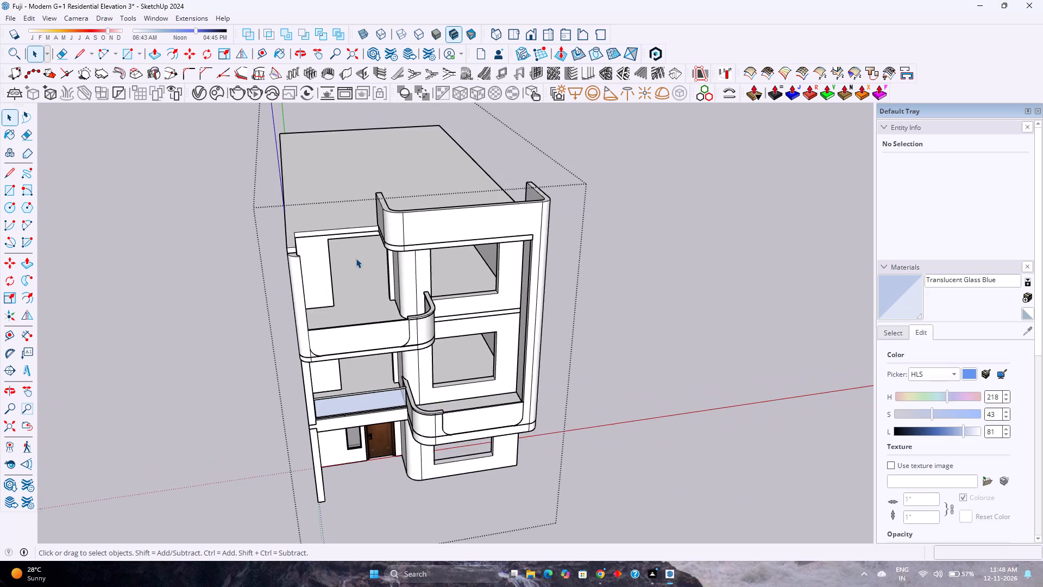
pyautogui.scroll(2, 356, 258)
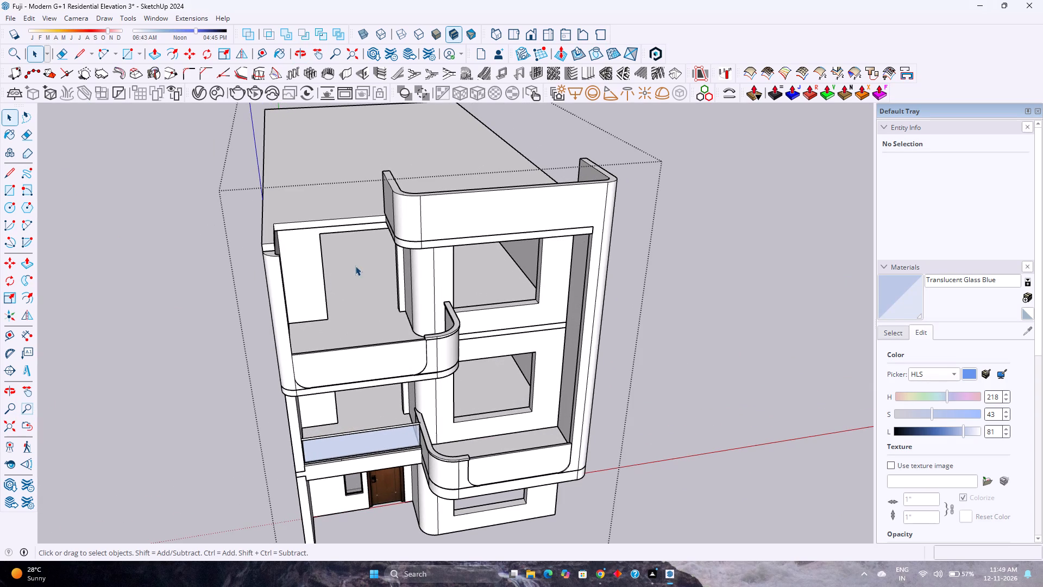
pyautogui.scroll(1, 260, 248)
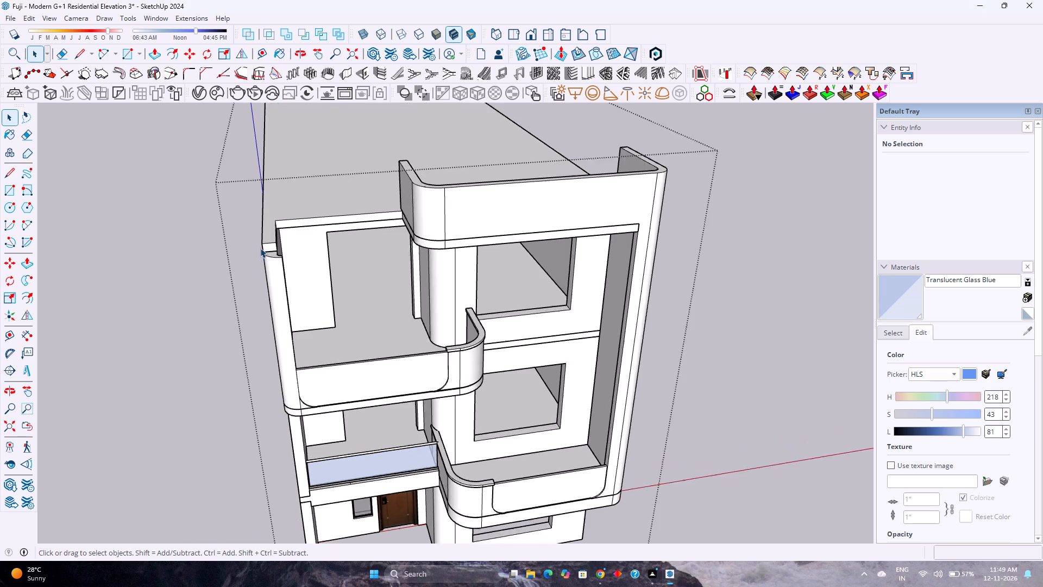
pyautogui.scroll(8, 260, 248)
pyautogui.doubleClick(293, 248)
pyautogui.scroll(3, 293, 251)
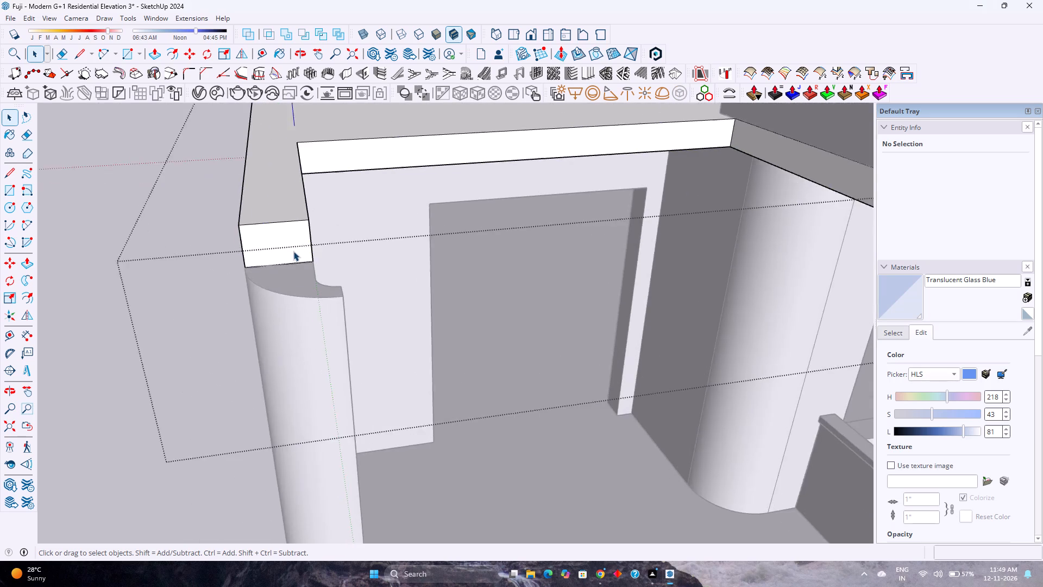
pyautogui.moveTo(293, 251); pyautogui.dragTo(222, 373, button='middle')
pyautogui.scroll(1, 222, 373)
pyautogui.click(322, 190)
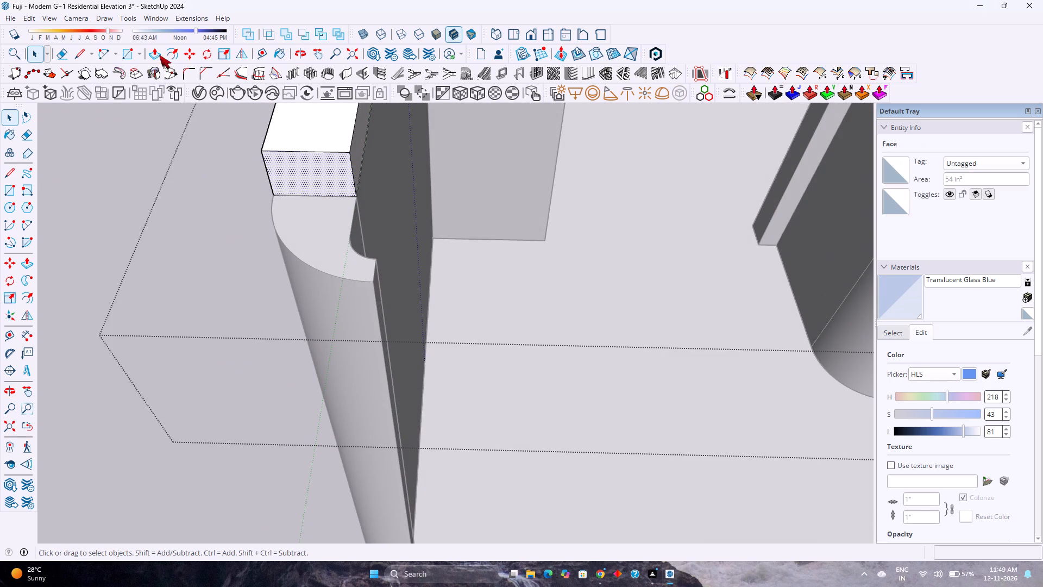
pyautogui.click(158, 51)
pyautogui.click(342, 180)
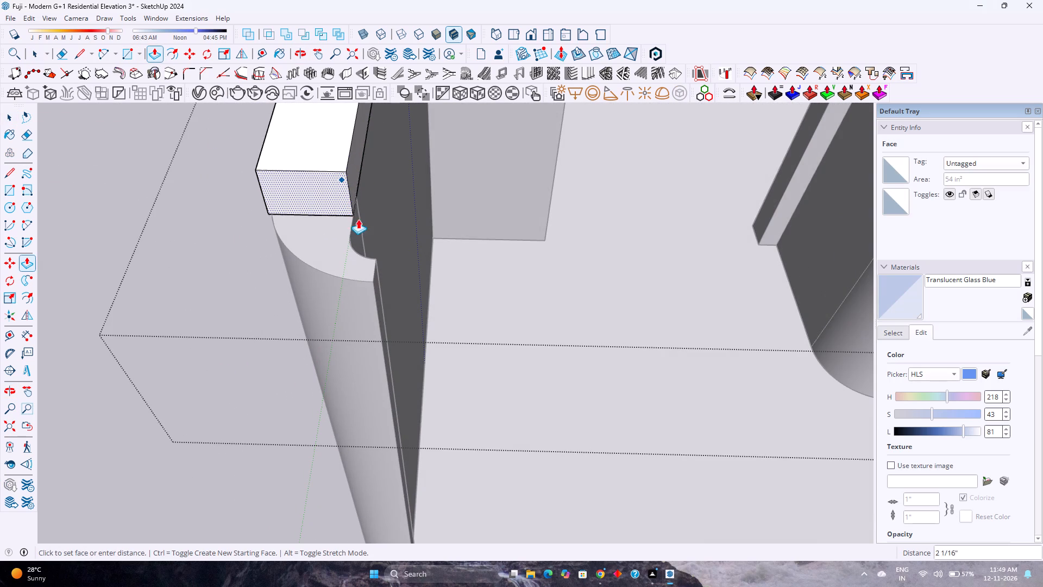
pyautogui.click(349, 235)
pyautogui.scroll(2, 349, 235)
pyautogui.moveTo(344, 235); pyautogui.dragTo(222, 254, button='middle')
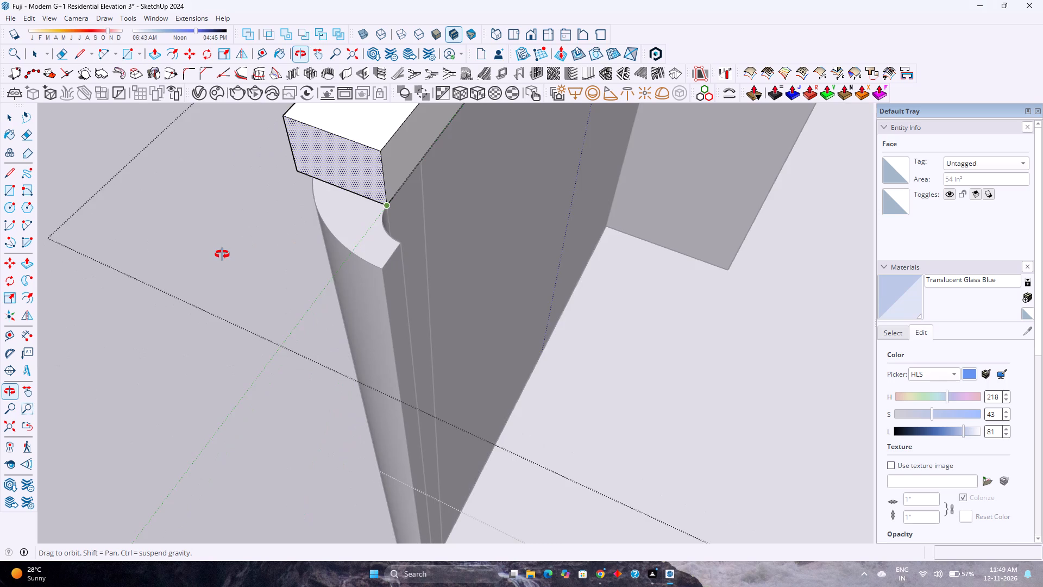
# Examine the roof slab's outline from the extended end beside the balcony cutout round to the opposite long side.
pyautogui.moveTo(222, 254); pyautogui.dragTo(488, 203, button='middle')
pyautogui.scroll(-5, 488, 201)
pyautogui.moveTo(415, 230); pyautogui.dragTo(552, 155, button='middle')
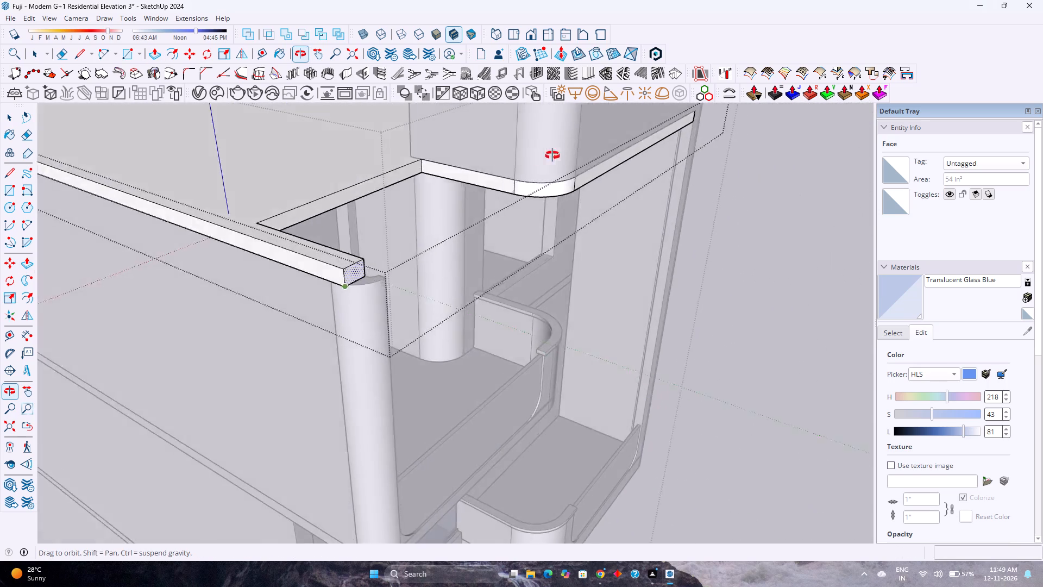
pyautogui.moveTo(552, 155); pyautogui.dragTo(335, 254, button='middle')
pyautogui.scroll(-6, 335, 254)
pyautogui.moveTo(347, 240); pyautogui.dragTo(335, 240, button='middle')
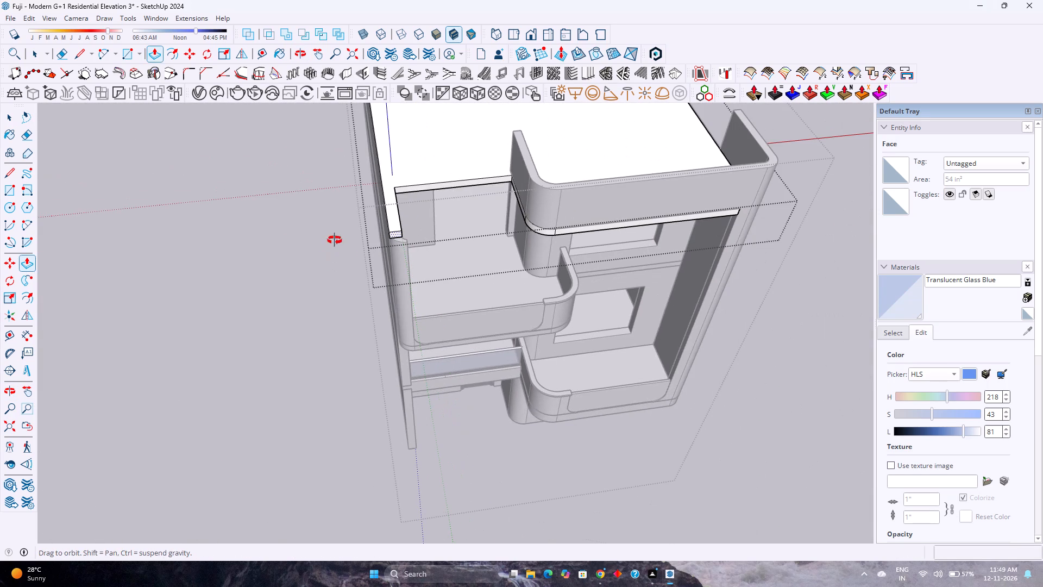
pyautogui.moveTo(335, 240); pyautogui.dragTo(214, 222, button='middle')
pyautogui.scroll(-3, 304, 220)
pyautogui.keyDown('shift'); pyautogui.moveTo(310, 210); pyautogui.dragTo(338, 306, button='middle'); pyautogui.keyUp('shift')
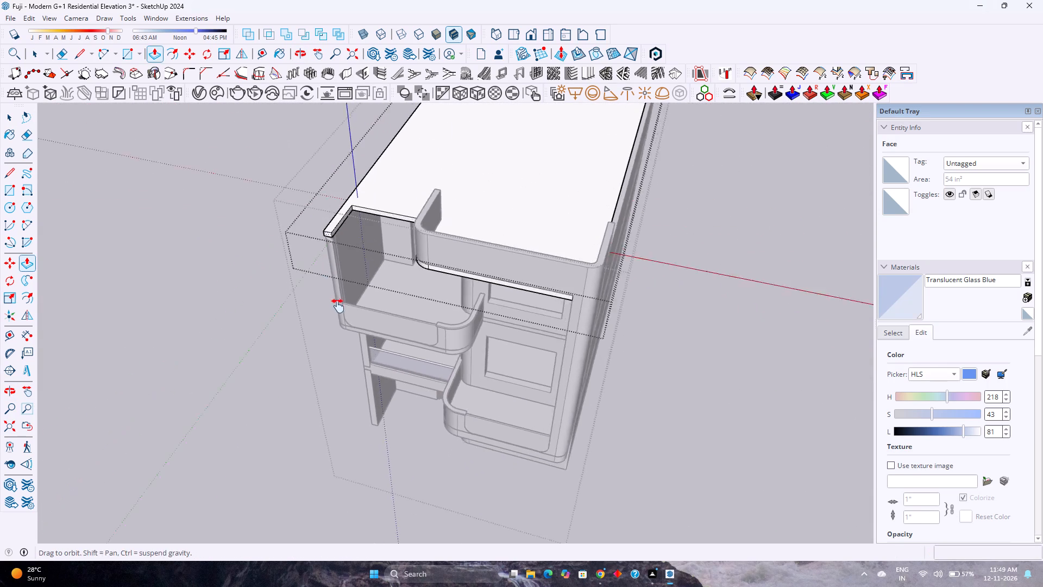
pyautogui.keyDown('shift'); pyautogui.moveTo(338, 306); pyautogui.dragTo(348, 348, button='middle'); pyautogui.keyUp('shift')
pyautogui.scroll(3, 411, 273)
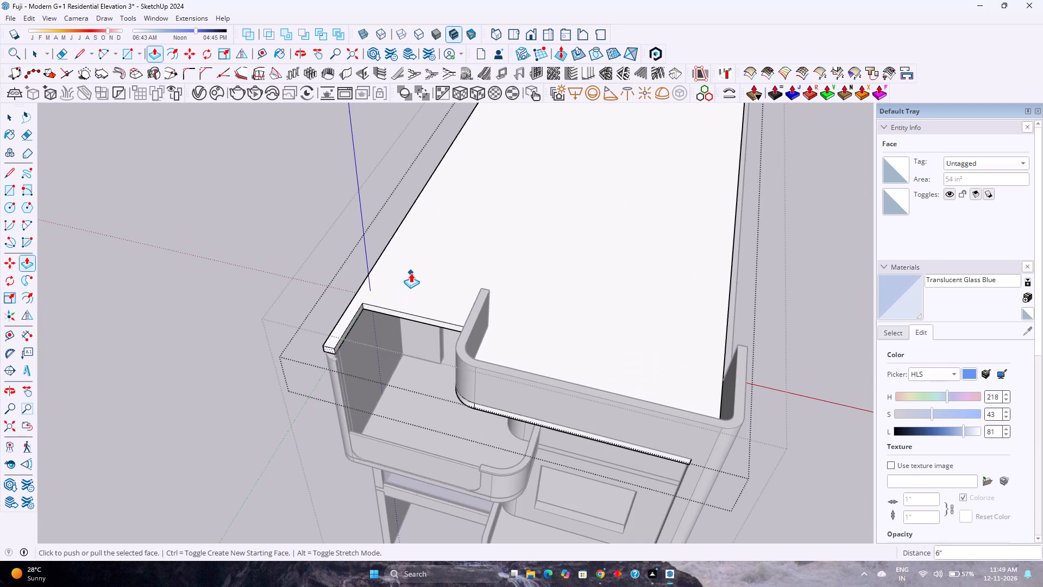
pyautogui.press('space')
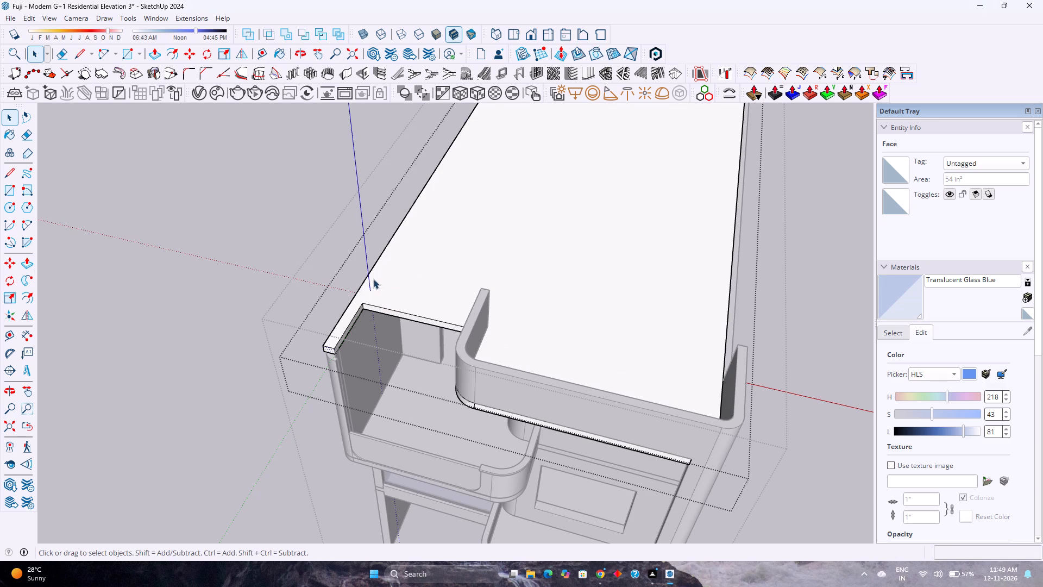
pyautogui.scroll(2, 372, 279)
pyautogui.click(366, 278)
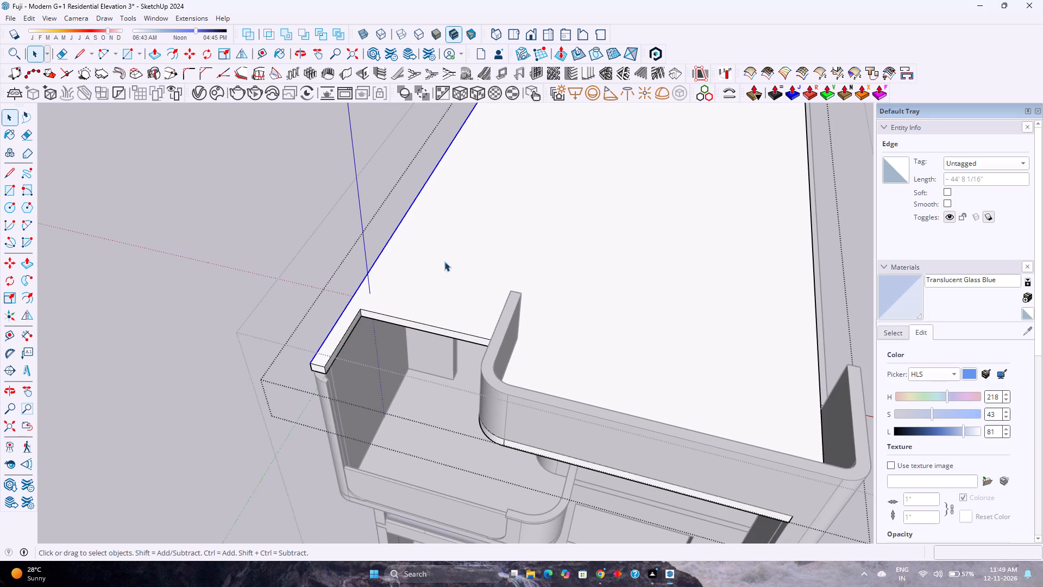
pyautogui.keyDown('shift'); pyautogui.moveTo(468, 269); pyautogui.dragTo(418, 371, button='middle'); pyautogui.keyUp('shift')
pyautogui.middleClick(418, 371)
pyautogui.moveTo(448, 365); pyautogui.dragTo(425, 377, button='middle')
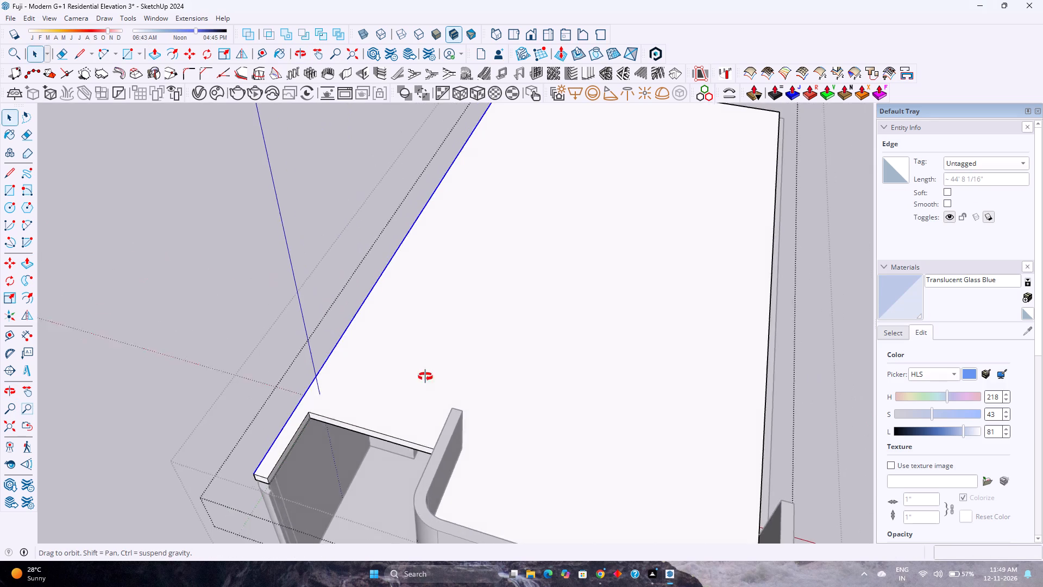
pyautogui.moveTo(425, 377); pyautogui.dragTo(463, 372, button='middle')
pyautogui.scroll(-4, 463, 353)
pyautogui.moveTo(531, 386); pyautogui.dragTo(524, 437, button='middle')
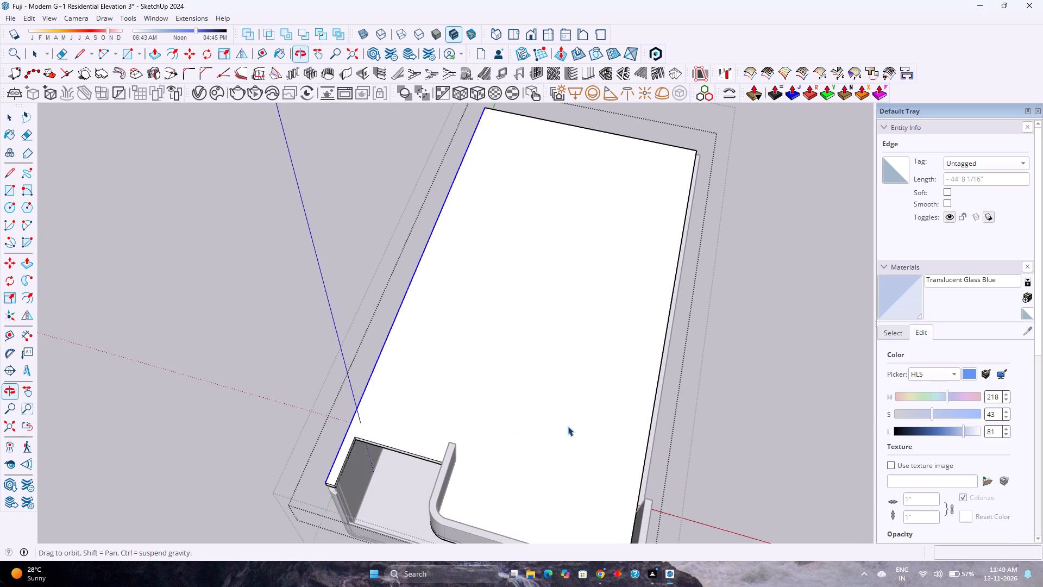
pyautogui.moveTo(658, 383); pyautogui.dragTo(521, 331, button='middle')
pyautogui.scroll(-1, 513, 321)
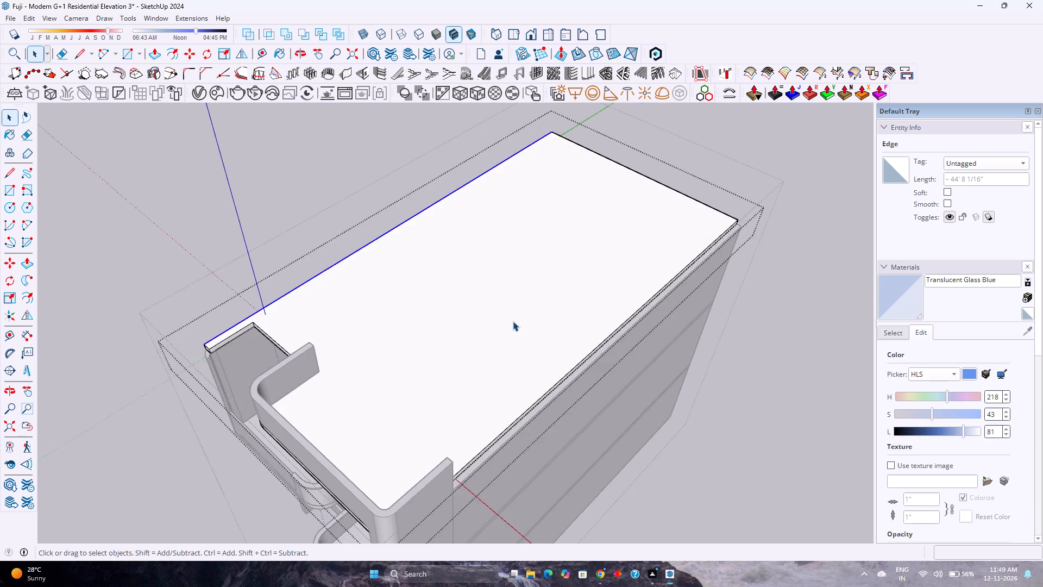
pyautogui.scroll(-1, 513, 321)
# Leave the current selection and reopen the roof slab for editing at its long side by the parapet's end.
pyautogui.doubleClick(521, 346)
pyautogui.scroll(3, 561, 452)
pyautogui.press('Escape')
pyautogui.scroll(3, 460, 429)
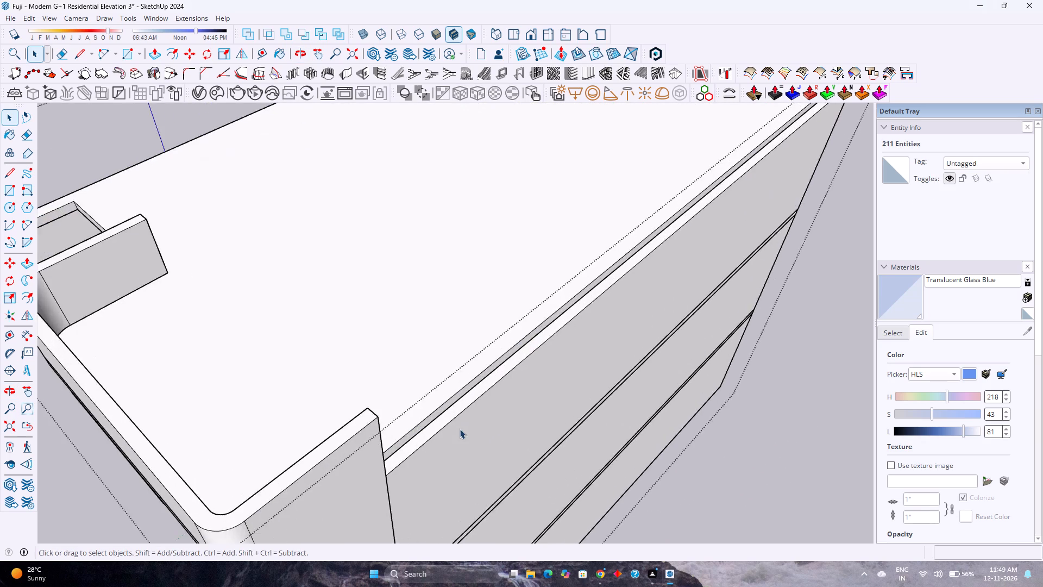
pyautogui.scroll(4, 460, 429)
pyautogui.moveTo(433, 435); pyautogui.dragTo(255, 351, button='middle')
pyautogui.scroll(2, 334, 429)
pyautogui.doubleClick(301, 397)
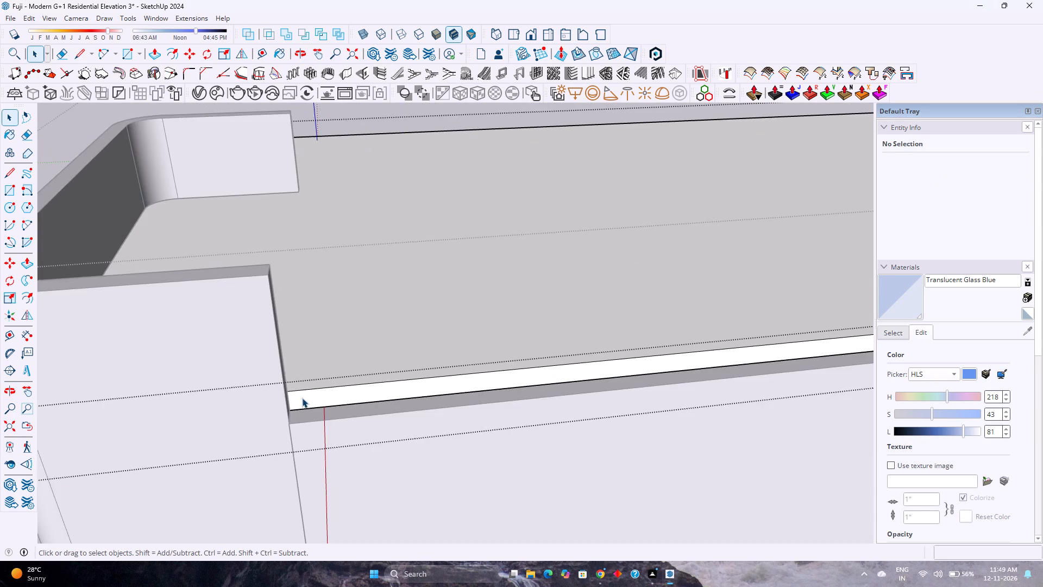
pyautogui.scroll(2, 302, 398)
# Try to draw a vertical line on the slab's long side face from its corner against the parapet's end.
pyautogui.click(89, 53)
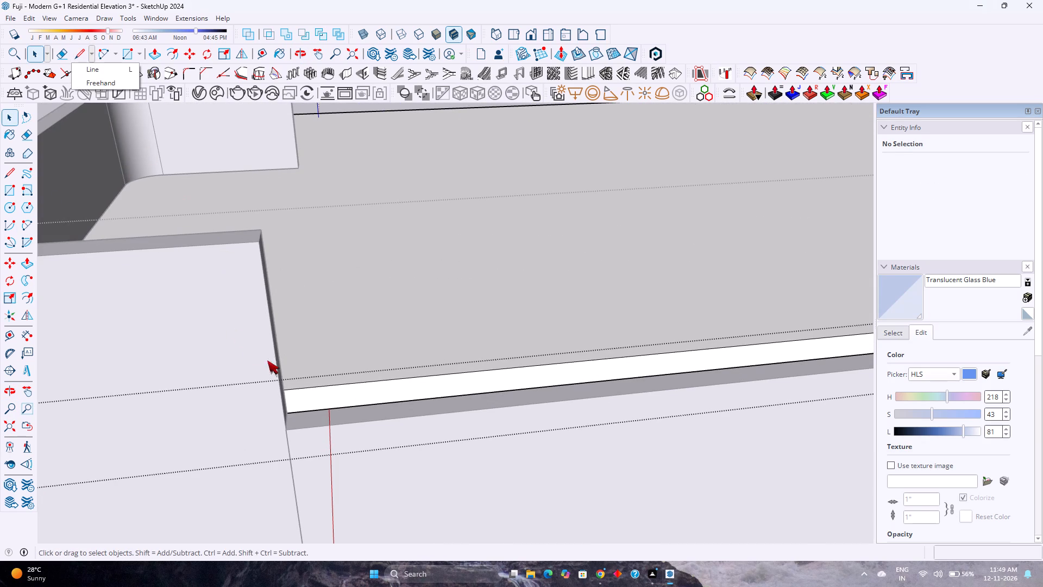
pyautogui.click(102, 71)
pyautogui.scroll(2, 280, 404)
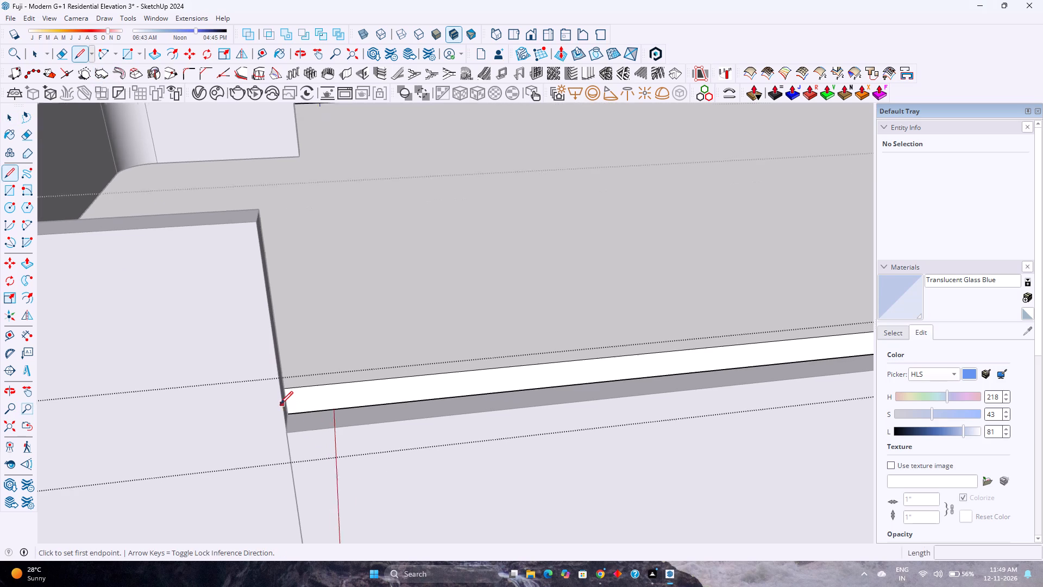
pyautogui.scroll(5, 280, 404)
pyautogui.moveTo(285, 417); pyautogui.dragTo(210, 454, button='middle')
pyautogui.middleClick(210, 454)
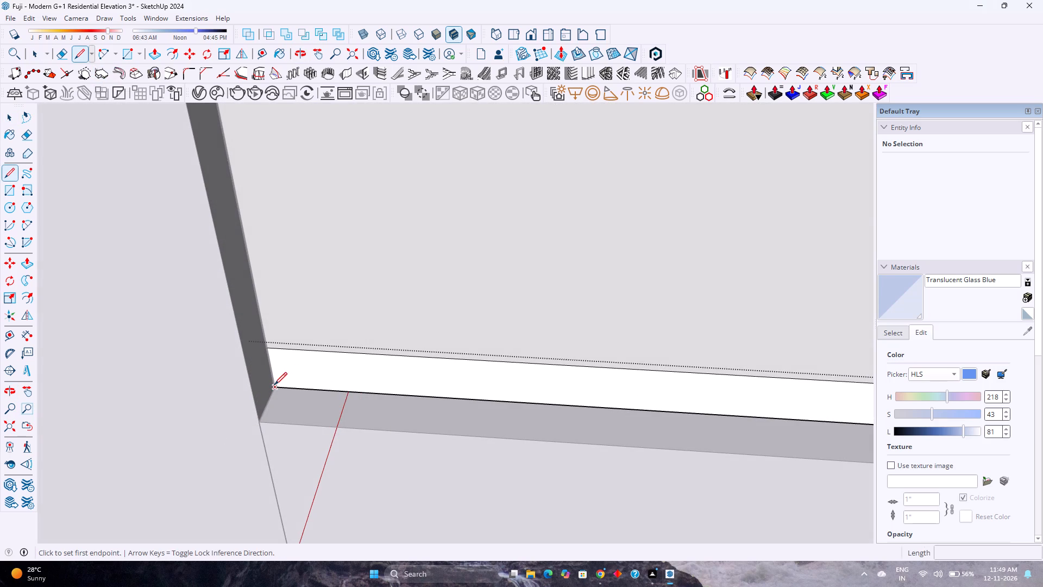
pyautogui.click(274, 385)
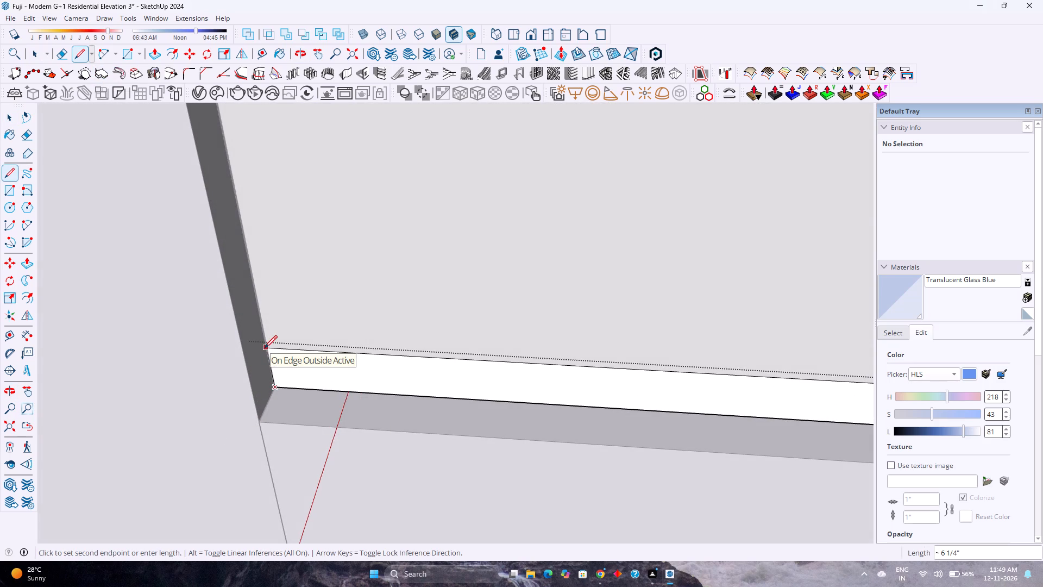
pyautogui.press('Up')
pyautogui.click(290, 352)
# Push/pull the slab's long side face 6" outward to the outer face of the side wall.
pyautogui.press('p')
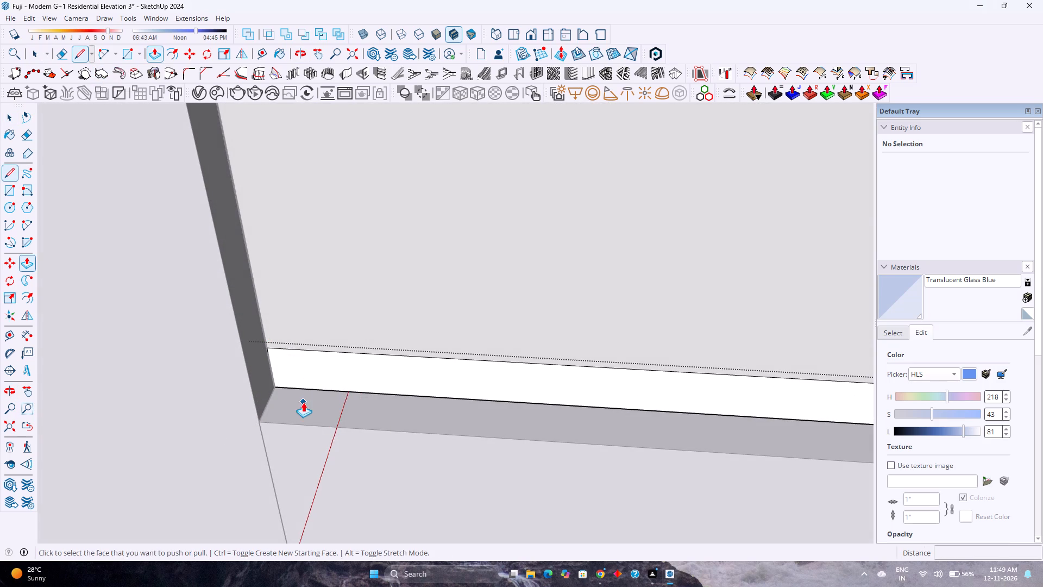
pyautogui.click(335, 373)
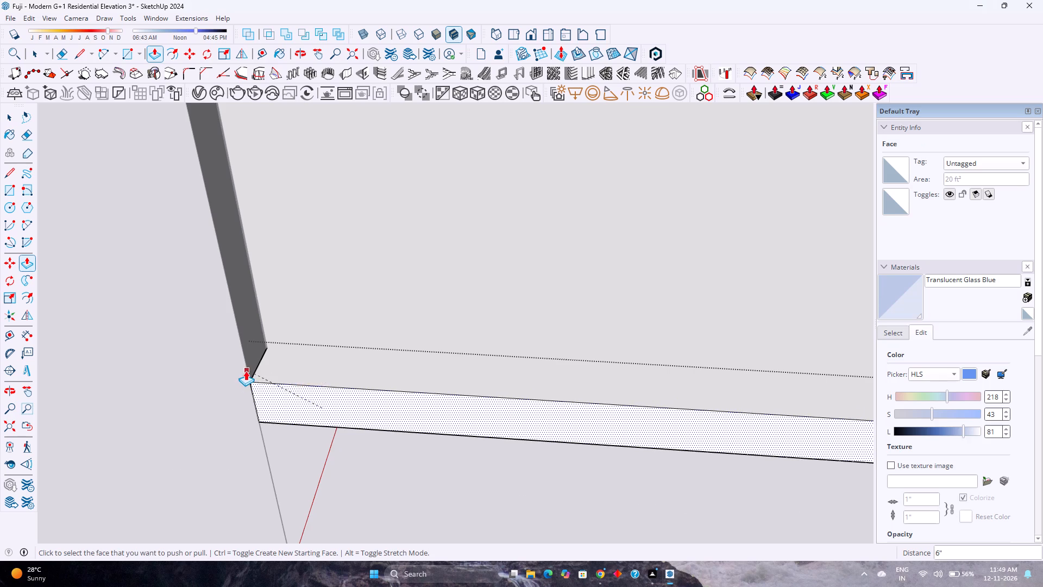
pyautogui.click(246, 371)
# Offset the slab's two long and one rear top edges 9" inward, matching the strip beside the balcony cutout.
pyautogui.scroll(-9, 296, 422)
pyautogui.press('space')
pyautogui.click(300, 407)
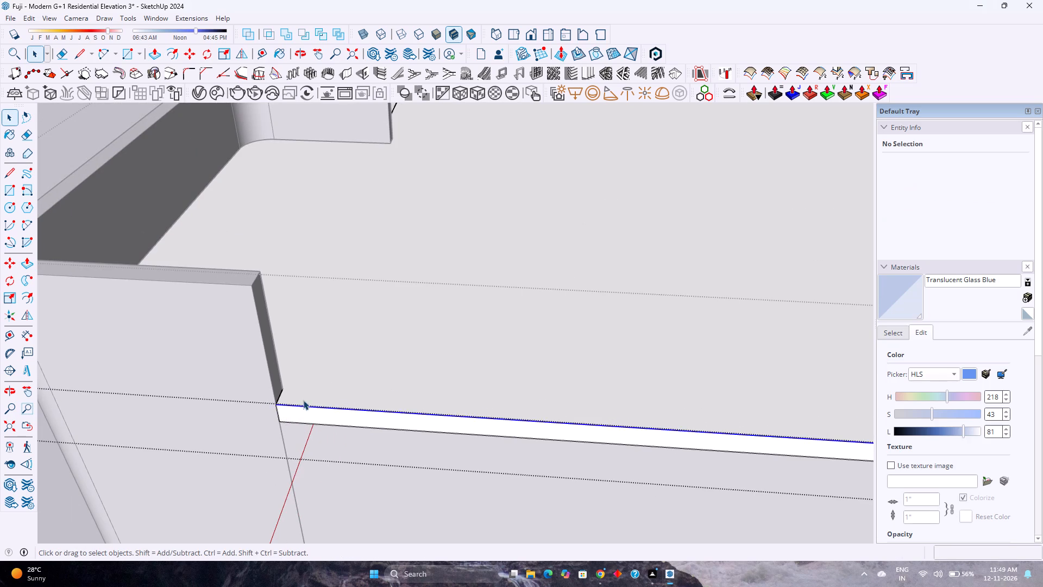
pyautogui.scroll(-4, 303, 397)
pyautogui.moveTo(304, 391); pyautogui.dragTo(380, 497, button='middle')
pyautogui.scroll(-12, 378, 422)
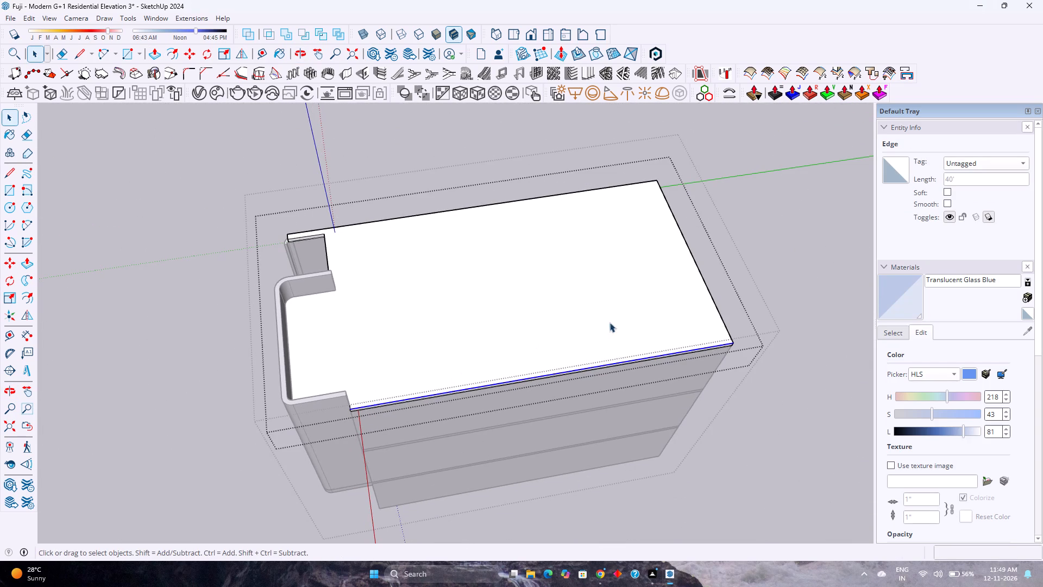
pyautogui.keyDown('ctrl'); pyautogui.click(711, 295); pyautogui.keyUp('ctrl')
pyautogui.keyDown('ctrl'); pyautogui.click(554, 195); pyautogui.keyUp('ctrl')
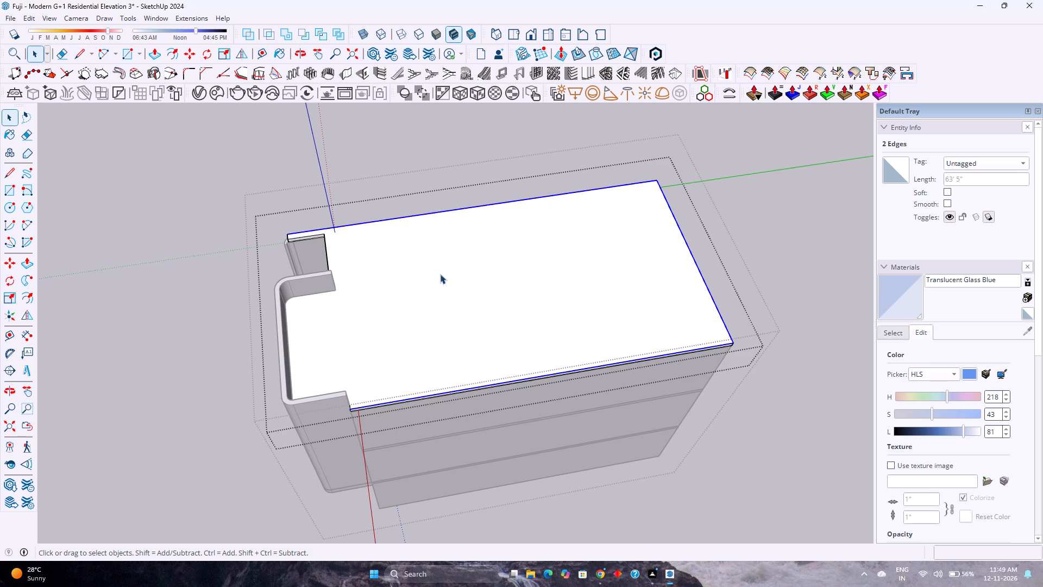
pyautogui.scroll(-1, 427, 257)
pyautogui.moveTo(430, 261); pyautogui.dragTo(607, 310, button='middle')
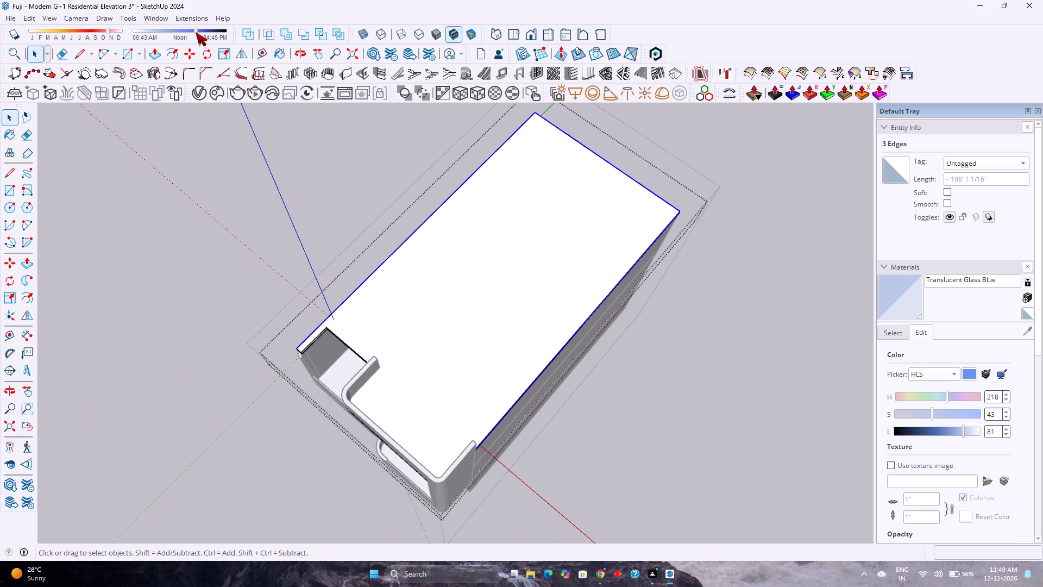
pyautogui.click(166, 55)
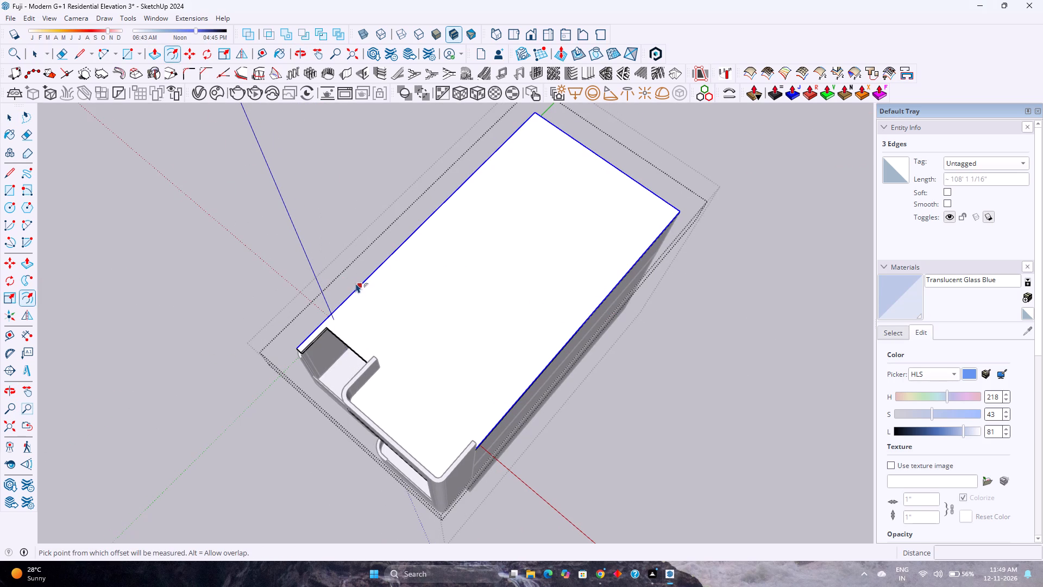
pyautogui.click(356, 283)
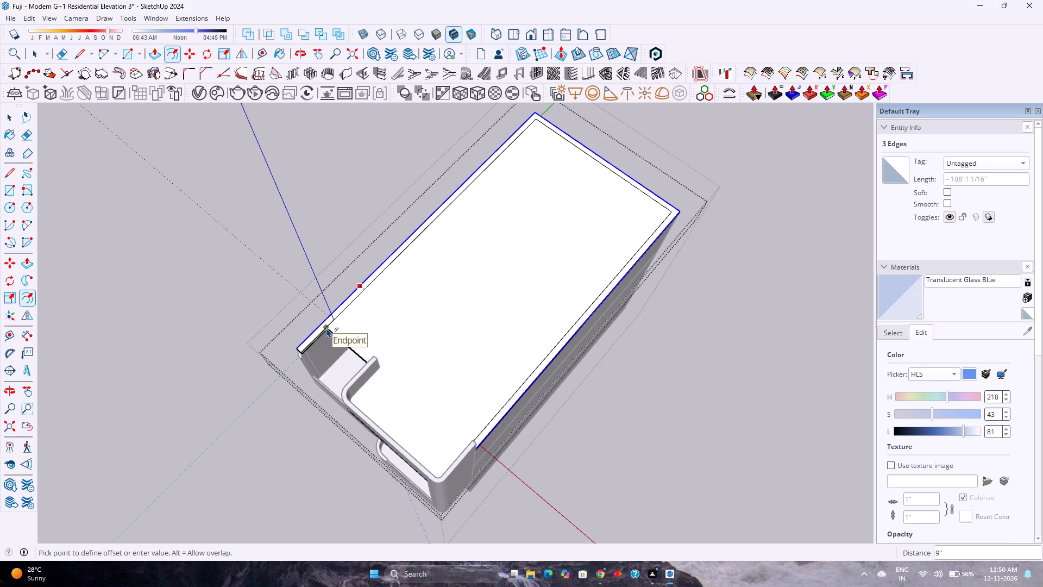
pyautogui.click(326, 328)
# Draw a 9" line closing the open end of the offset strip where it meets the existing parapet.
pyautogui.scroll(4, 334, 329)
pyautogui.moveTo(348, 333); pyautogui.dragTo(583, 320, button='middle')
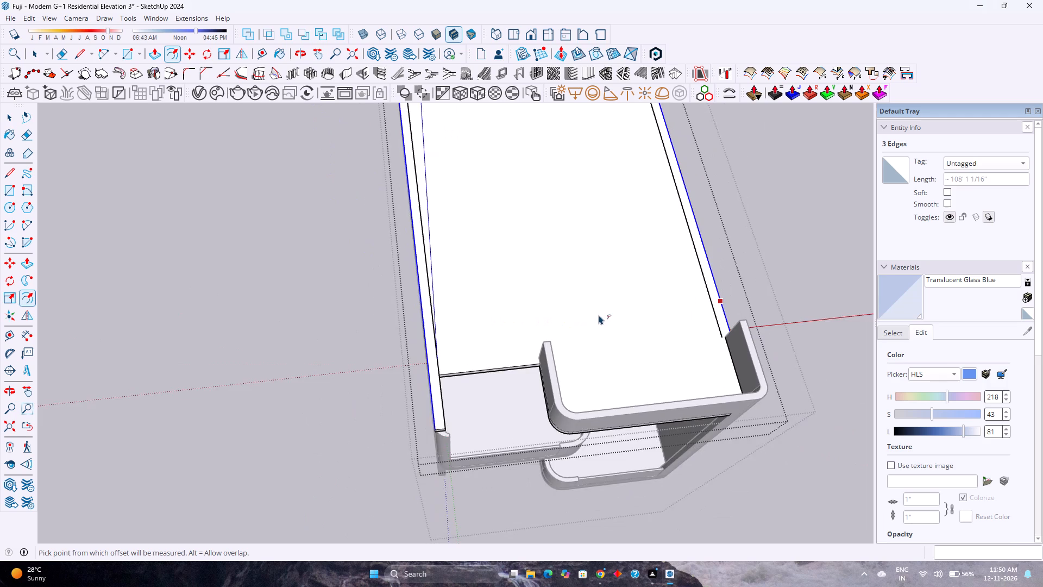
pyautogui.scroll(2, 599, 315)
pyautogui.press('l')
pyautogui.scroll(2, 738, 342)
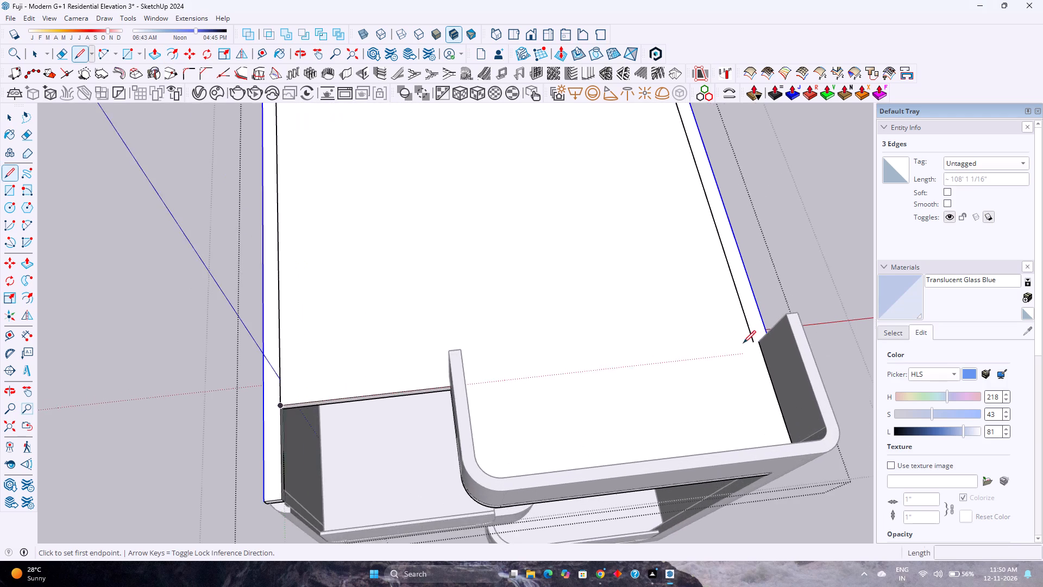
pyautogui.scroll(4, 743, 343)
pyautogui.moveTo(756, 339); pyautogui.dragTo(762, 405, button='middle')
pyautogui.scroll(5, 762, 310)
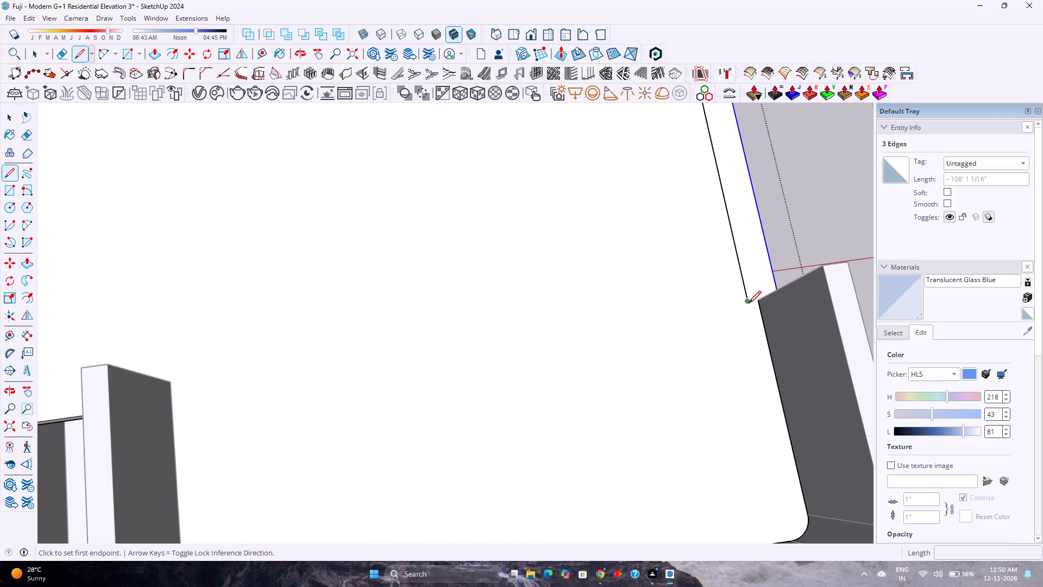
pyautogui.click(749, 303)
pyautogui.scroll(1, 774, 295)
pyautogui.moveTo(775, 296); pyautogui.dragTo(779, 357, button='middle')
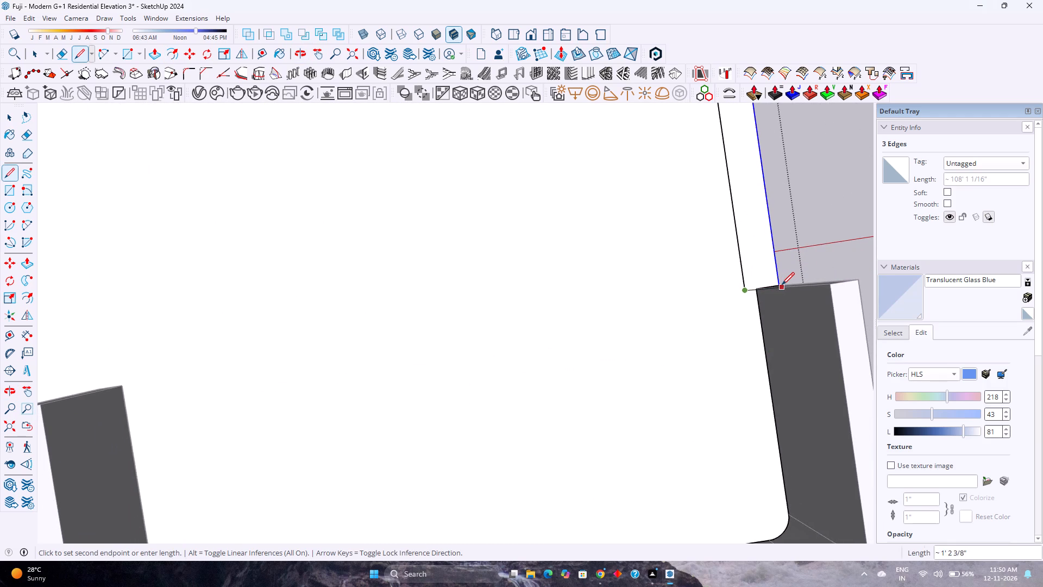
pyautogui.scroll(6, 782, 285)
pyautogui.moveTo(771, 289); pyautogui.dragTo(739, 355, button='middle')
pyautogui.middleClick(739, 355)
pyautogui.click(773, 254)
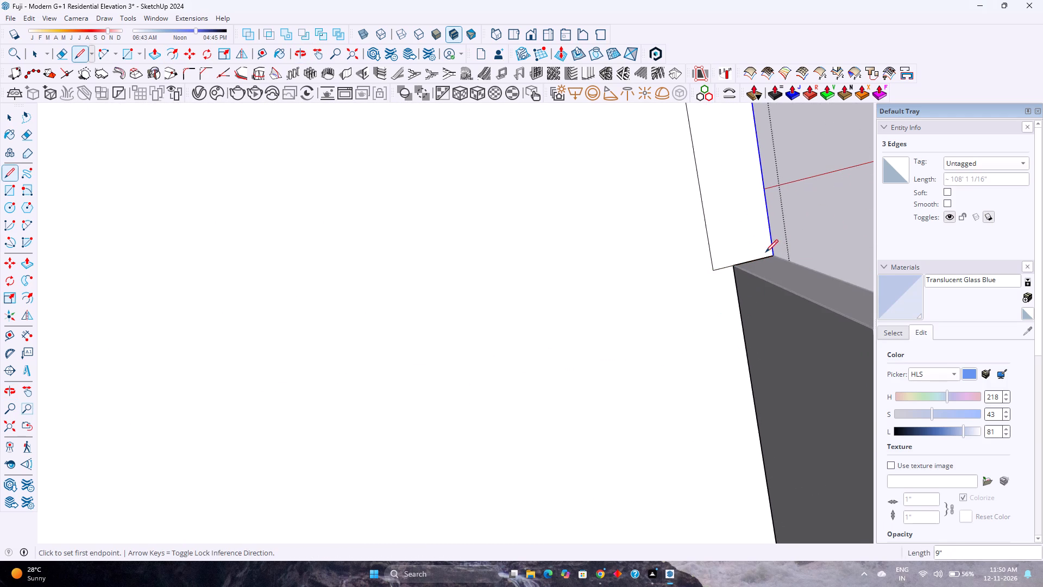
pyautogui.scroll(-14, 727, 245)
pyautogui.press('[')
pyautogui.click(726, 238)
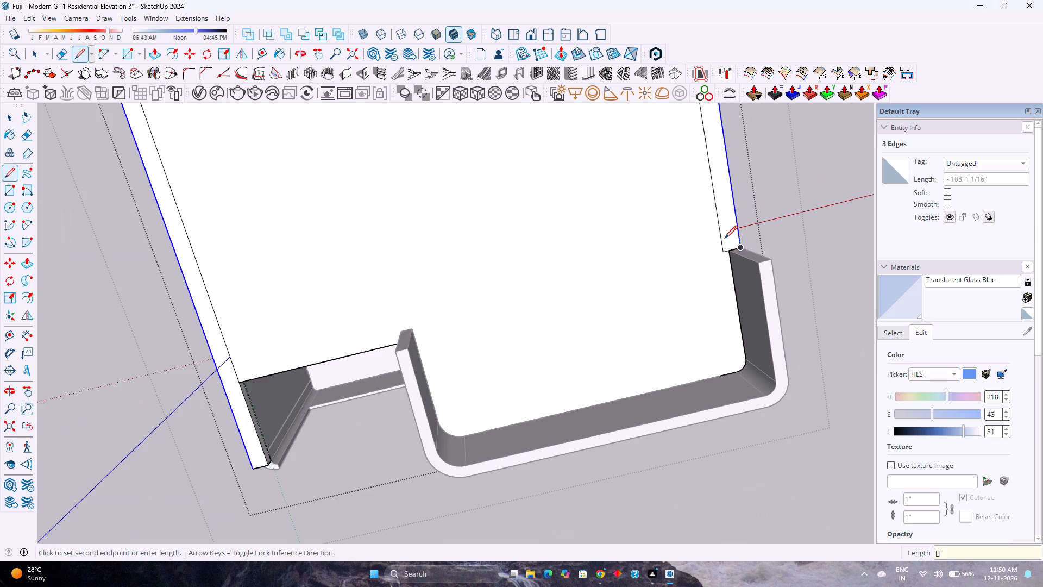
pyautogui.press('Escape')
# Push/pull the 9" perimeter strip up 3' to the top of the existing front parapet.
pyautogui.press('p')
pyautogui.click(726, 234)
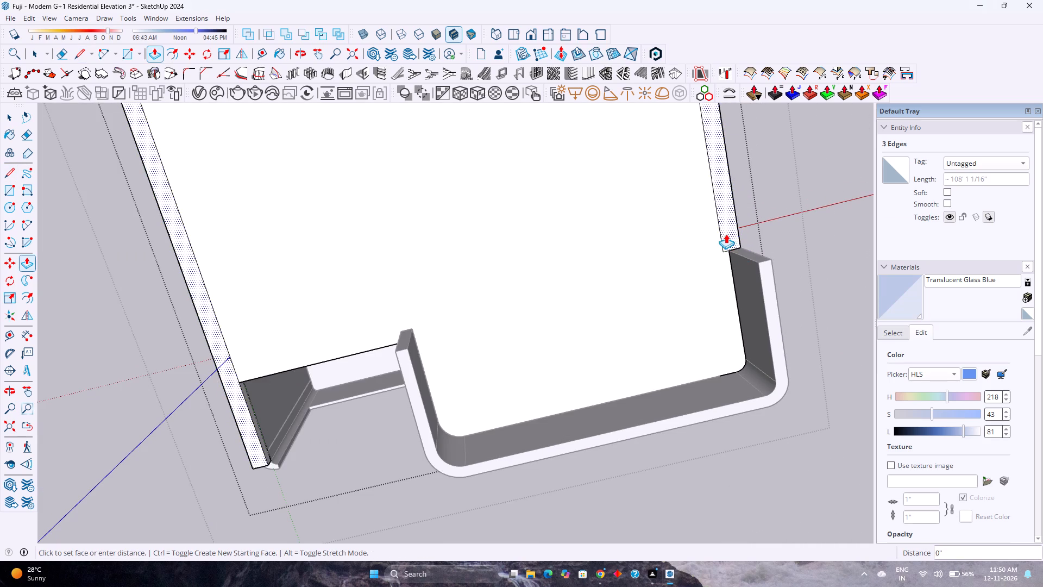
pyautogui.click(765, 266)
# Examine the raised parapet around the roof and its end beside the balcony cutout.
pyautogui.scroll(-4, 646, 268)
pyautogui.moveTo(577, 312); pyautogui.dragTo(532, 274, button='middle')
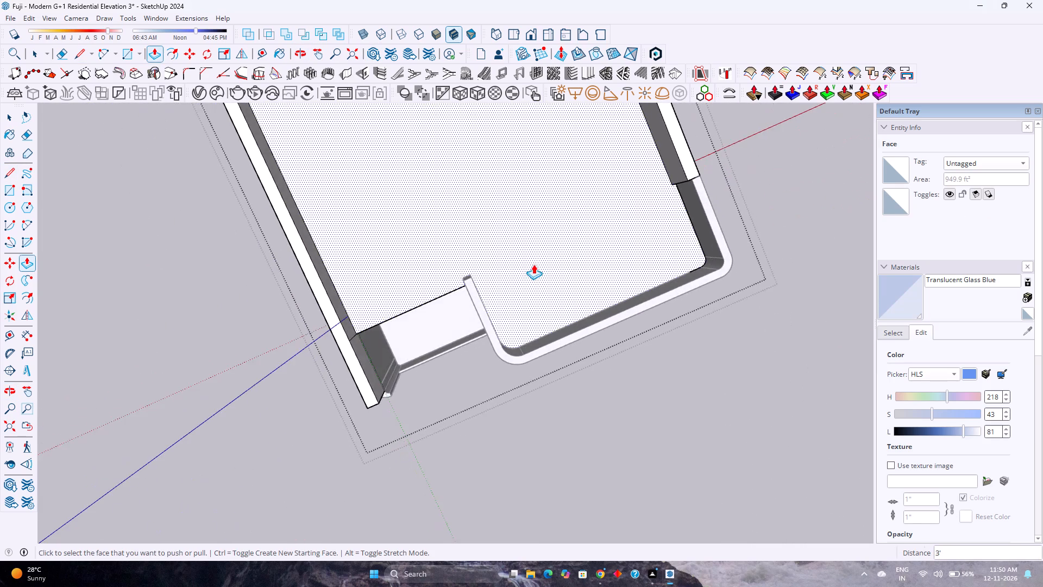
pyautogui.scroll(-3, 529, 261)
pyautogui.keyDown('shift'); pyautogui.moveTo(489, 278); pyautogui.dragTo(591, 369, button='middle'); pyautogui.keyUp('shift')
pyautogui.moveTo(574, 377); pyautogui.dragTo(463, 278, button='middle')
pyautogui.middleClick(462, 277)
pyautogui.scroll(3, 530, 326)
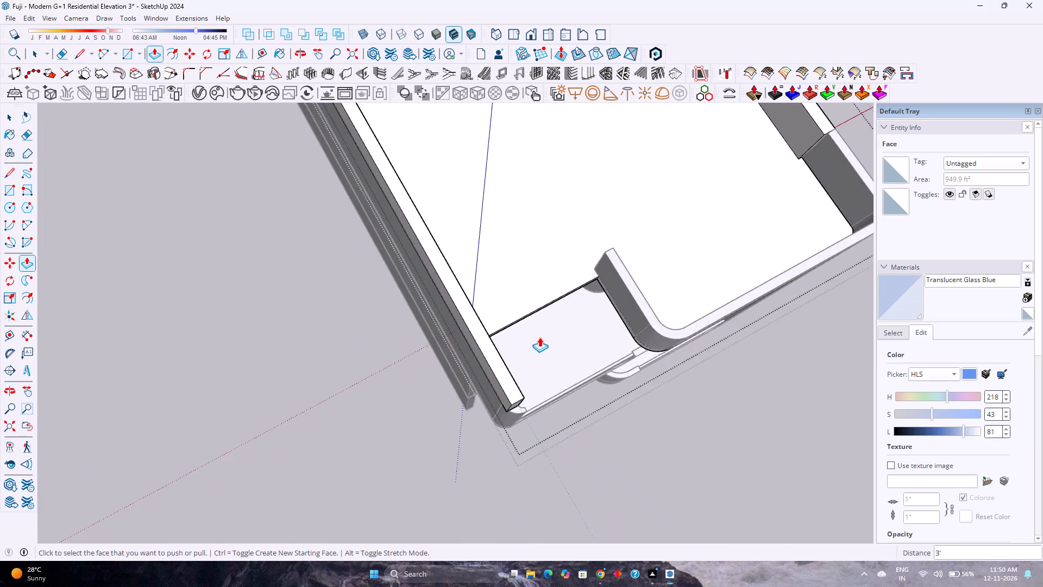
pyautogui.moveTo(467, 337); pyautogui.dragTo(231, 257, button='middle')
pyautogui.scroll(1, 384, 198)
pyautogui.scroll(1, 447, 233)
pyautogui.moveTo(350, 227); pyautogui.dragTo(335, 218, button='middle')
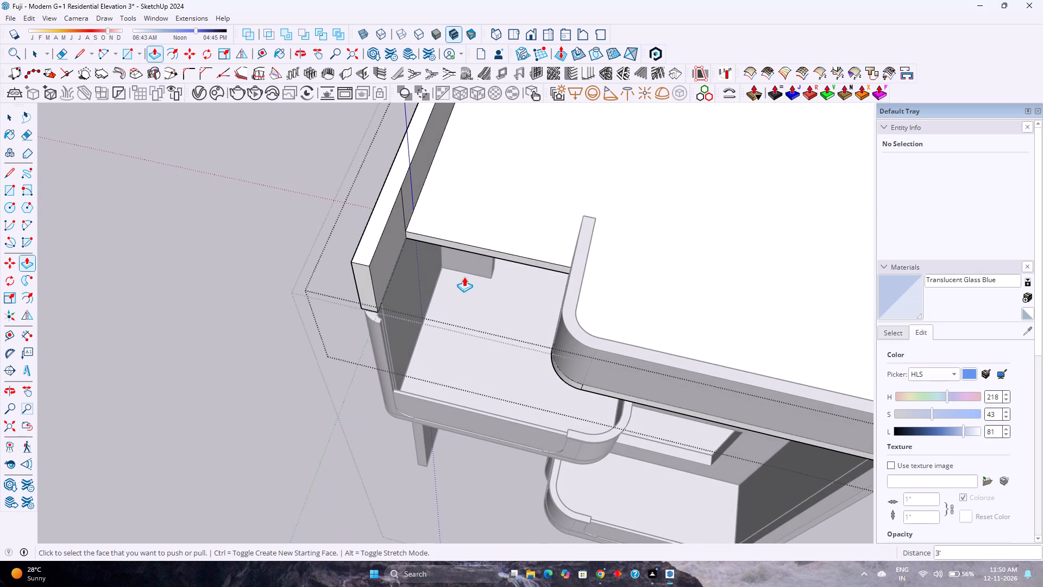
pyautogui.keyDown('shift'); pyautogui.moveTo(465, 283); pyautogui.dragTo(513, 377, button='middle'); pyautogui.keyUp('shift')
pyautogui.moveTo(506, 383); pyautogui.dragTo(378, 299, button='middle')
pyautogui.keyDown('shift'); pyautogui.moveTo(368, 284); pyautogui.dragTo(427, 383, button='middle'); pyautogui.keyUp('shift')
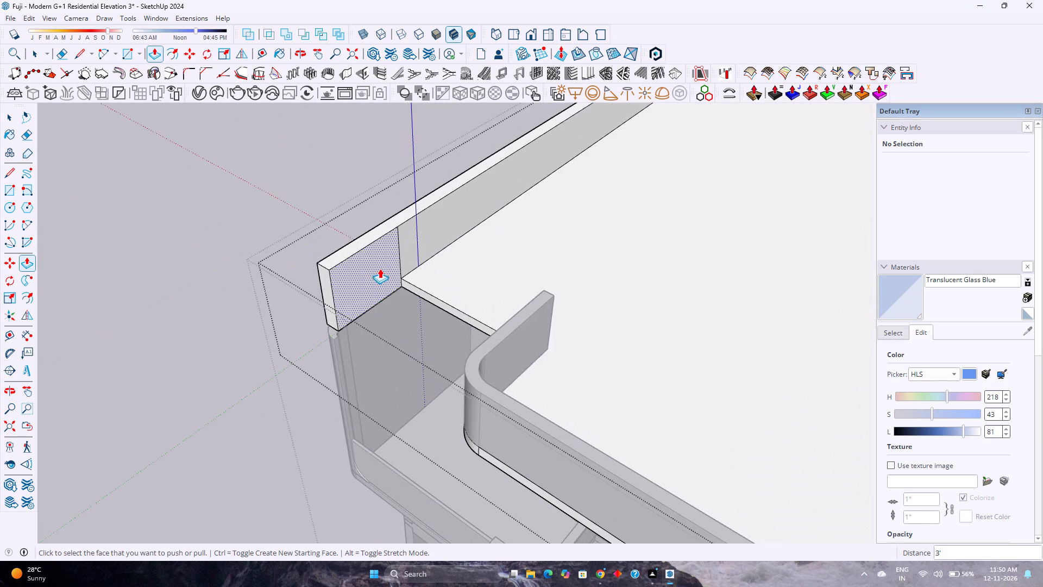
# Erase the leftover vertical seam on the parapet's inner face beside the balcony cutout and close the slab group.
pyautogui.scroll(7, 382, 257)
pyautogui.press('e')
pyautogui.click(412, 236)
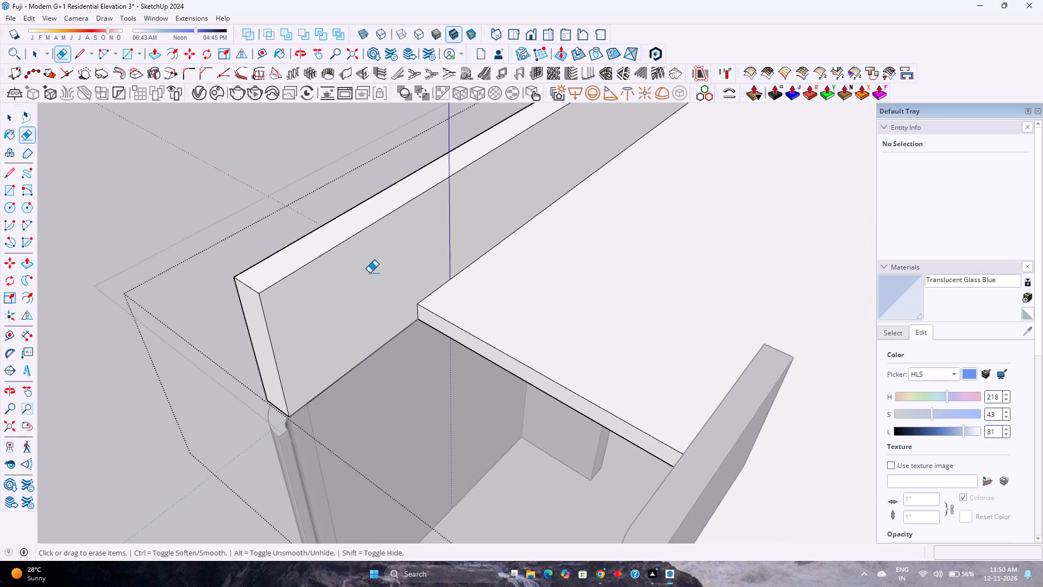
pyautogui.scroll(-7, 369, 273)
pyautogui.press('space')
pyautogui.scroll(-4, 367, 274)
pyautogui.click(241, 348)
# Examine the completed parapet around the roof from above, including both junctions with the curved front parapet.
pyautogui.scroll(-1, 240, 348)
pyautogui.moveTo(240, 348); pyautogui.dragTo(273, 355, button='middle')
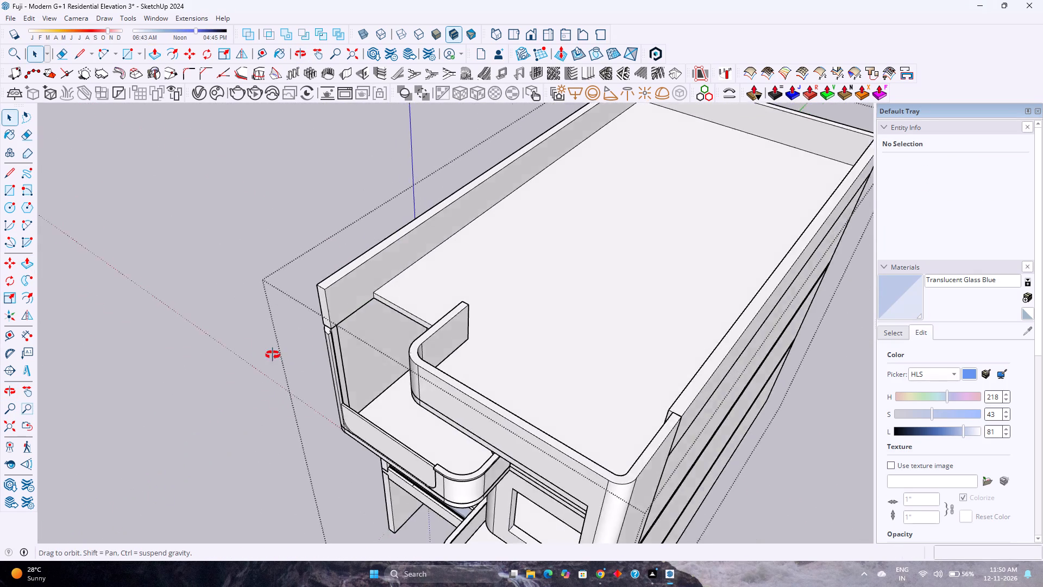
pyautogui.moveTo(273, 355); pyautogui.dragTo(429, 298, button='middle')
pyautogui.middleClick(429, 298)
pyautogui.scroll(-1, 438, 289)
pyautogui.scroll(1, 399, 330)
pyautogui.moveTo(399, 330); pyautogui.dragTo(193, 432, button='middle')
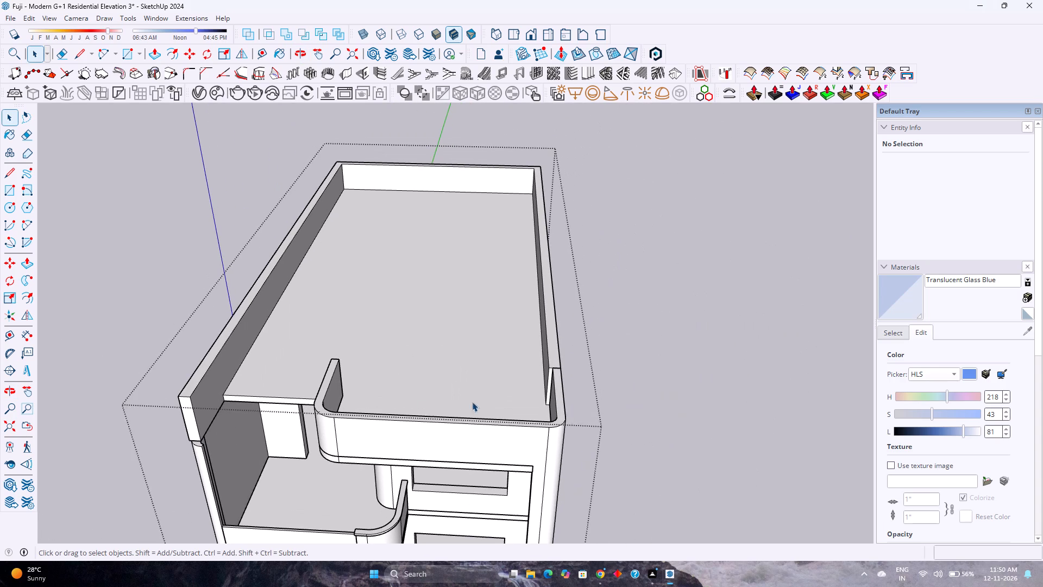
pyautogui.scroll(7, 560, 373)
pyautogui.keyDown('shift'); pyautogui.moveTo(548, 364); pyautogui.dragTo(659, 442, button='middle'); pyautogui.keyUp('shift')
pyautogui.scroll(-3, 625, 393)
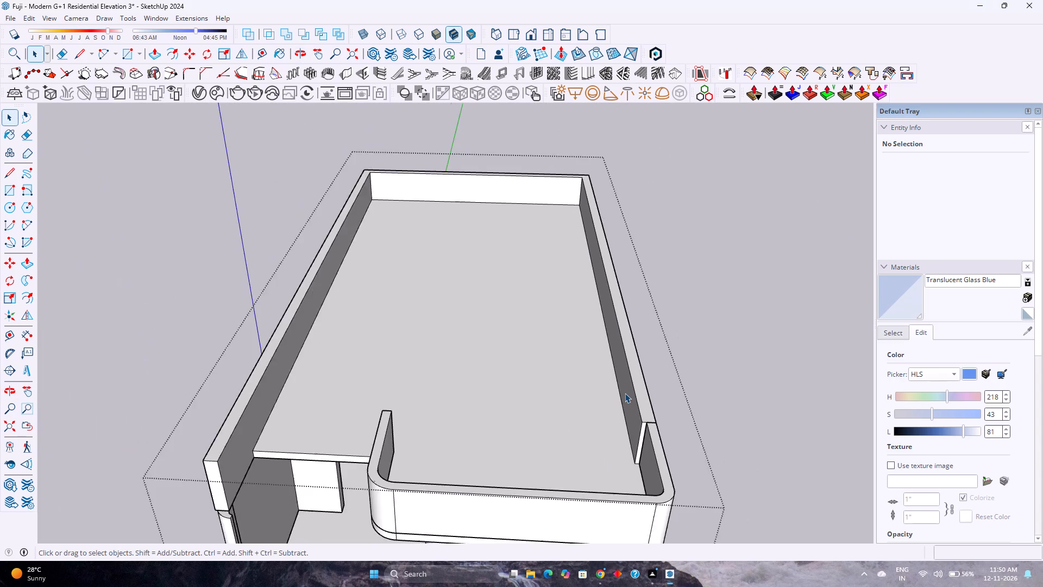
# Examine the whole building's front and side elevations beneath the new roof parapet.
pyautogui.scroll(-6, 625, 393)
pyautogui.moveTo(774, 484); pyautogui.dragTo(600, 357, button='middle')
pyautogui.scroll(-2, 598, 357)
pyautogui.click(683, 357)
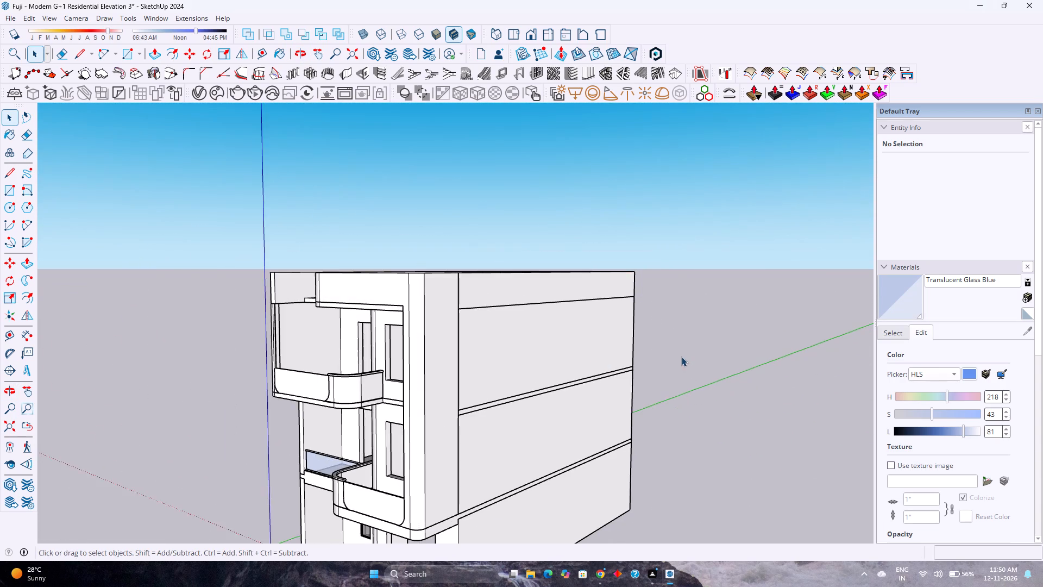
pyautogui.scroll(-3, 678, 355)
pyautogui.scroll(-2, 545, 373)
pyautogui.keyDown('shift'); pyautogui.moveTo(527, 378); pyautogui.dragTo(576, 340, button='middle'); pyautogui.keyUp('shift')
pyautogui.moveTo(587, 334); pyautogui.dragTo(678, 371, button='middle')
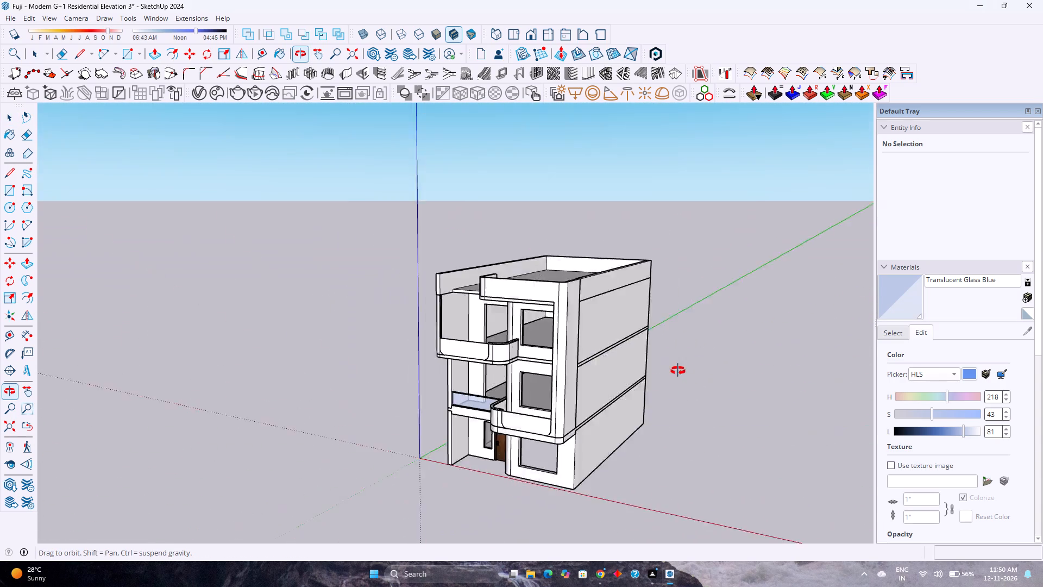
pyautogui.moveTo(678, 371); pyautogui.dragTo(693, 369, button='middle')
pyautogui.scroll(5, 672, 351)
pyautogui.keyDown('shift'); pyautogui.moveTo(665, 351); pyautogui.dragTo(646, 423, button='middle'); pyautogui.keyUp('shift')
pyautogui.moveTo(633, 422); pyautogui.dragTo(642, 367, button='middle')
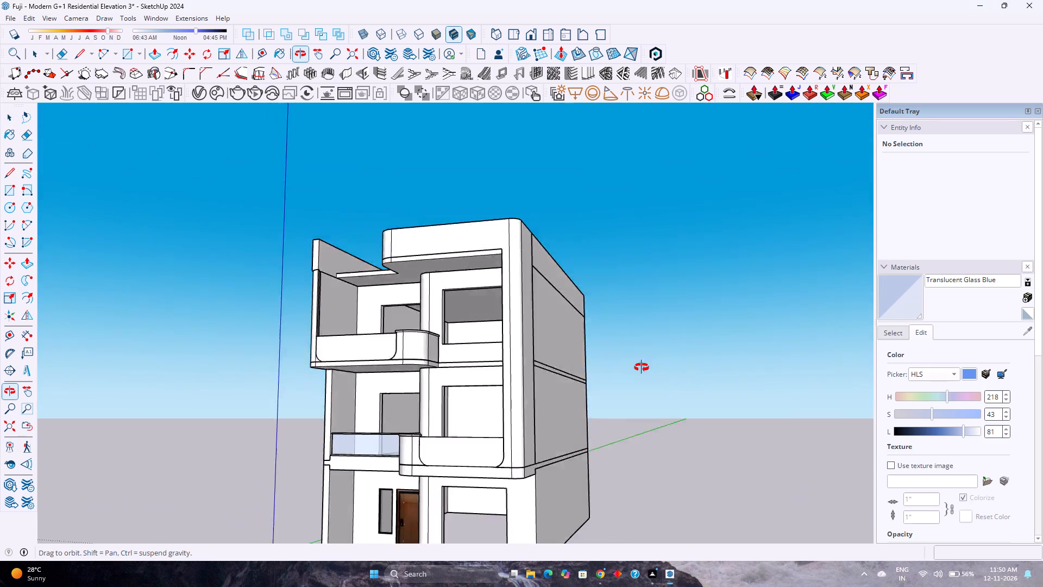
pyautogui.moveTo(642, 367); pyautogui.dragTo(253, 447, button='middle')
# Examine the parapet and slab edge around the balcony cutout and the curved front corner.
pyautogui.middleClick(368, 394)
pyautogui.scroll(7, 329, 357)
pyautogui.scroll(-3, 321, 351)
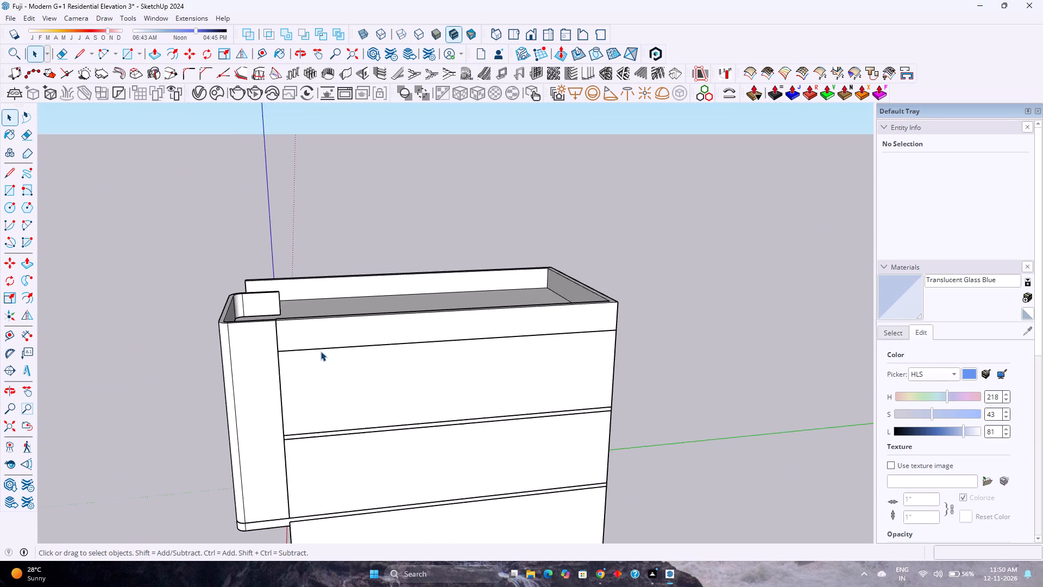
pyautogui.scroll(-1, 321, 351)
pyautogui.scroll(2, 139, 398)
pyautogui.moveTo(136, 398); pyautogui.dragTo(546, 397, button='middle')
pyautogui.scroll(8, 454, 315)
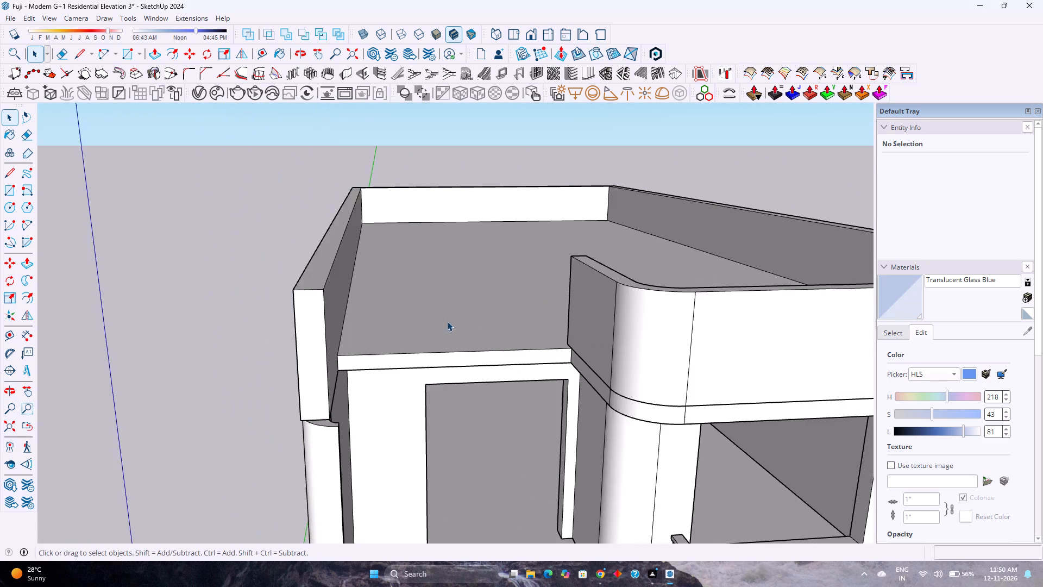
pyautogui.scroll(4, 447, 321)
pyautogui.keyDown('shift'); pyautogui.moveTo(447, 323); pyautogui.dragTo(360, 344, button='middle'); pyautogui.keyUp('shift')
pyautogui.scroll(-4, 360, 344)
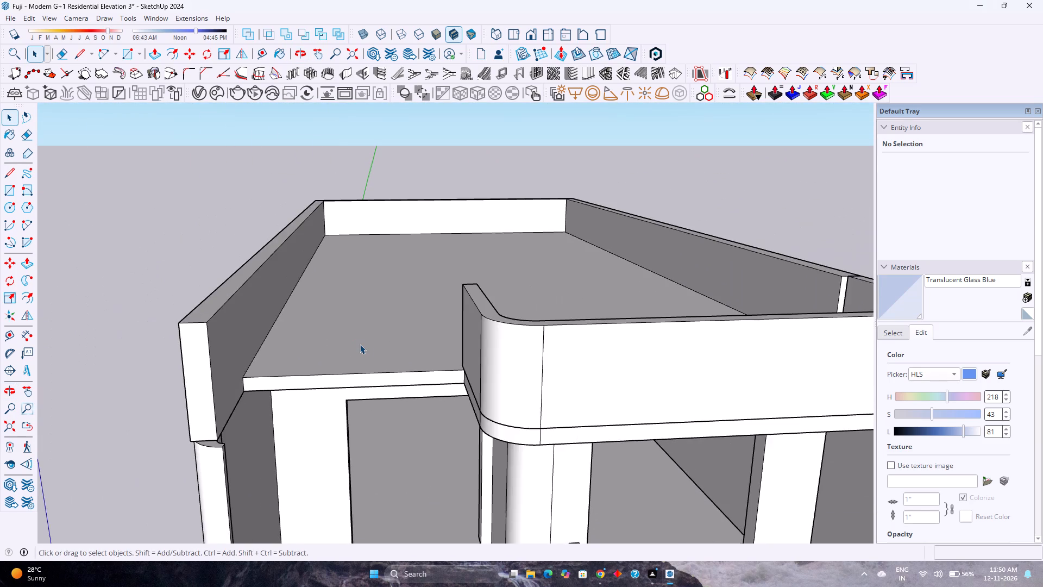
pyautogui.scroll(-2, 360, 344)
pyautogui.moveTo(380, 370); pyautogui.dragTo(365, 344, button='middle')
pyautogui.scroll(-2, 364, 339)
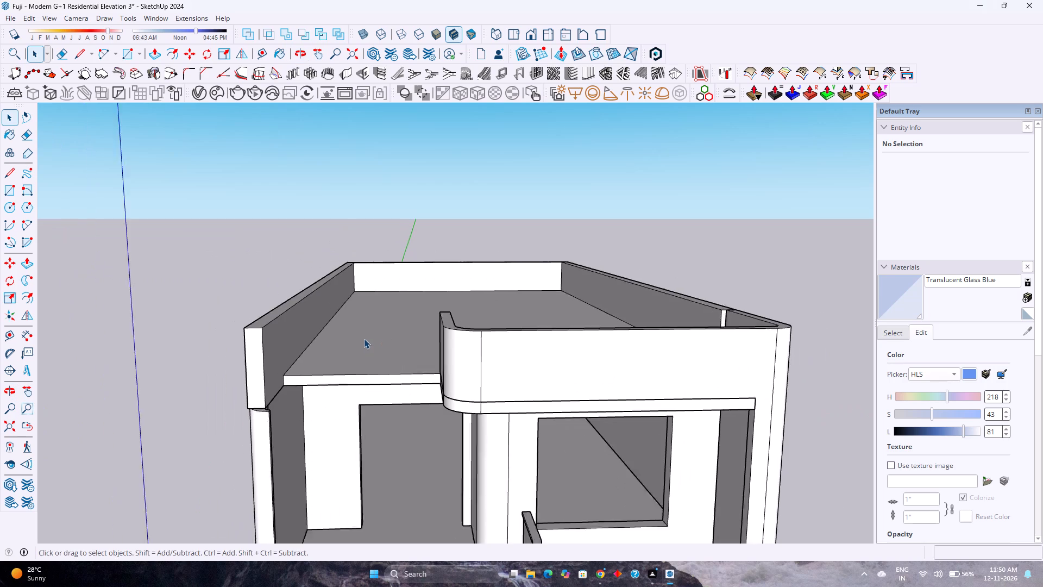
pyautogui.scroll(-1, 364, 339)
pyautogui.scroll(4, 532, 354)
pyautogui.moveTo(543, 377); pyautogui.dragTo(546, 373, button='middle')
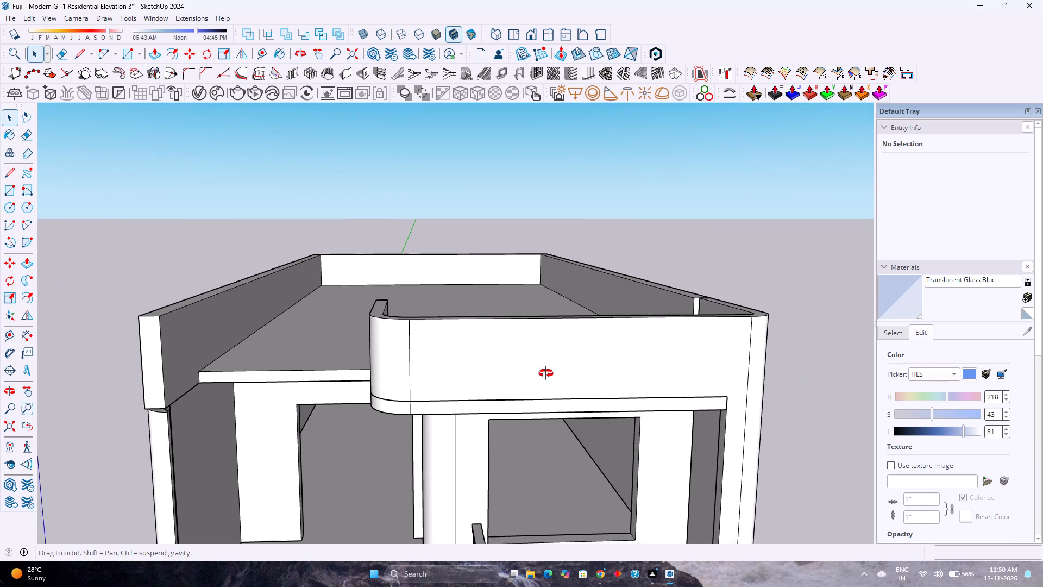
pyautogui.moveTo(546, 373); pyautogui.dragTo(583, 286, button='middle')
# Inside the roof slab group, trace the wall line on the underside with a 9' 8" line and a 3' 6" return.
pyautogui.scroll(-3, 520, 334)
pyautogui.moveTo(469, 394); pyautogui.dragTo(459, 358, button='middle')
pyautogui.doubleClick(467, 404)
pyautogui.scroll(2, 466, 405)
pyautogui.click(466, 406)
pyautogui.doubleClick(461, 409)
pyautogui.scroll(2, 456, 413)
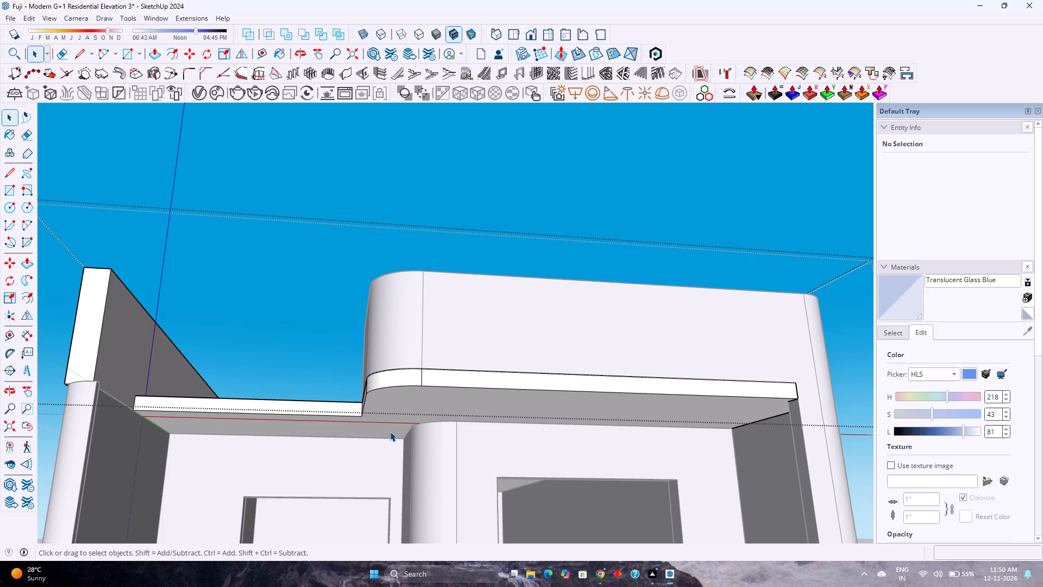
pyautogui.scroll(2, 370, 439)
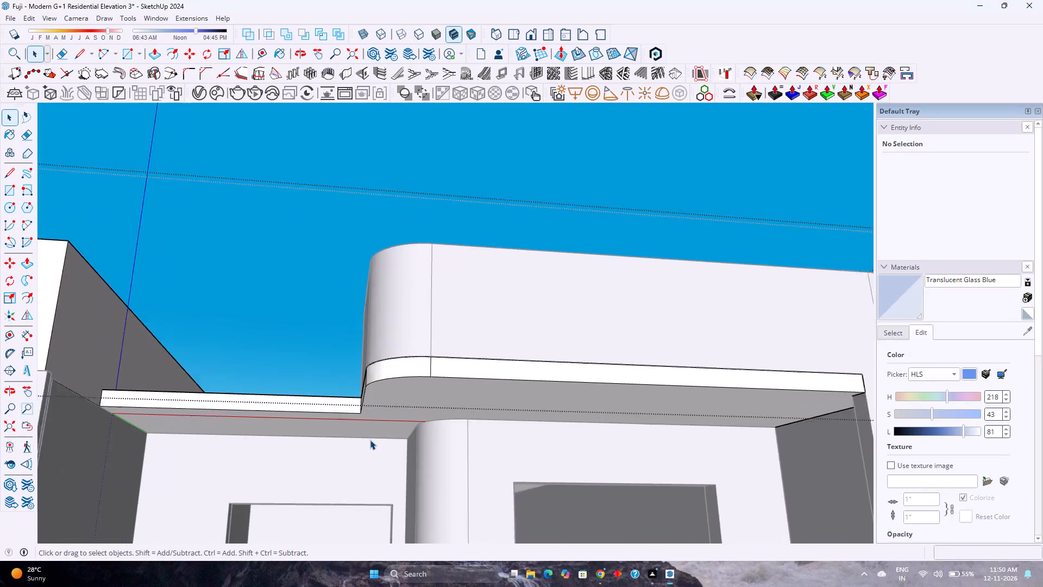
pyautogui.scroll(4, 370, 440)
pyautogui.scroll(-2, 363, 439)
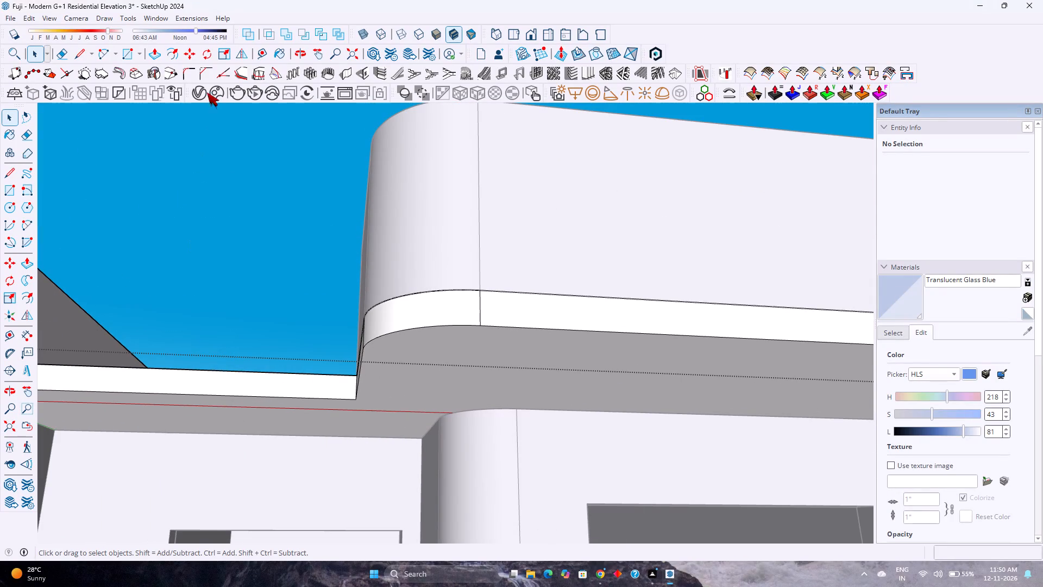
pyautogui.keyDown('shift'); pyautogui.moveTo(376, 405); pyautogui.dragTo(589, 361, button='middle'); pyautogui.keyUp('shift')
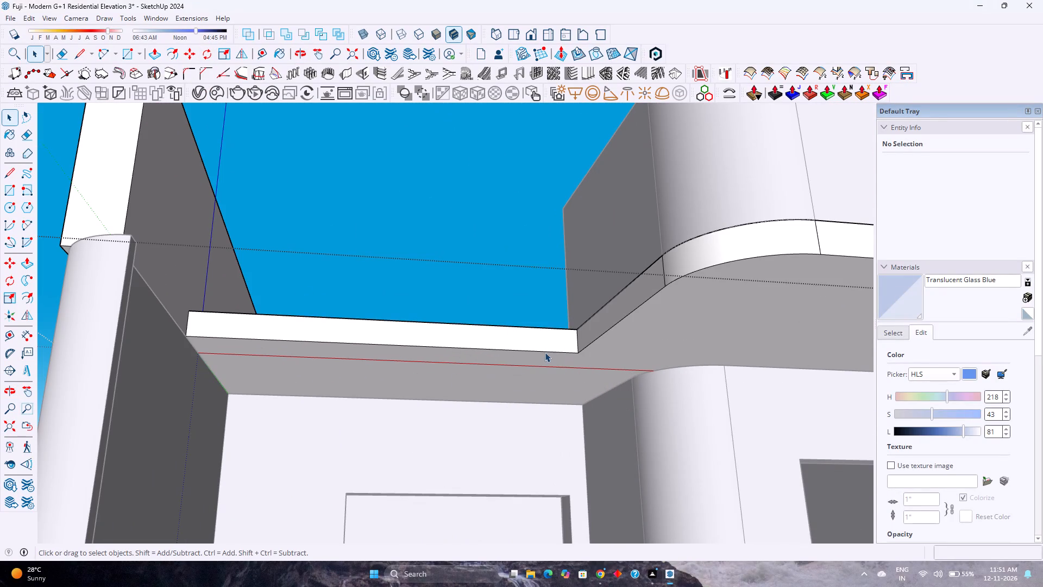
pyautogui.click(85, 59)
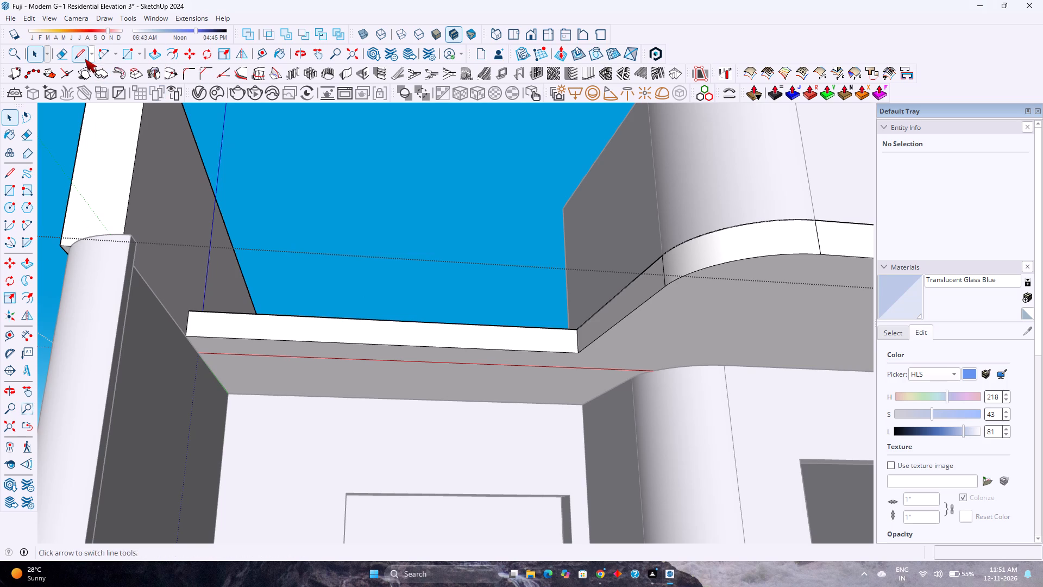
pyautogui.click(227, 392)
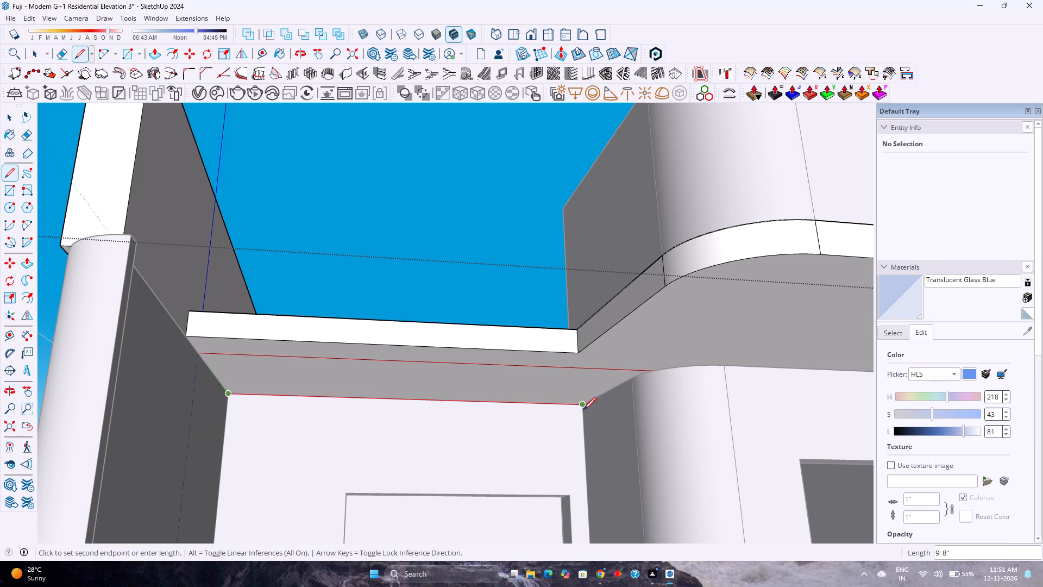
pyautogui.click(583, 408)
pyautogui.scroll(4, 593, 404)
pyautogui.moveTo(593, 403); pyautogui.dragTo(657, 397, button='middle')
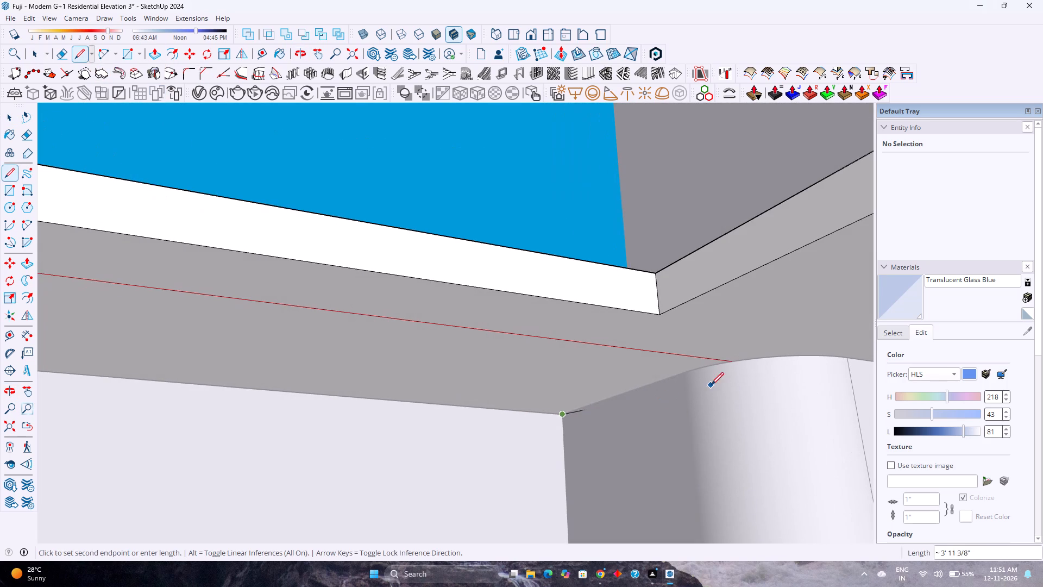
pyautogui.click(684, 373)
# Draw an arc of 1' 6" radius on the slab underside, following the top of the rounded wall corner.
pyautogui.press('a')
pyautogui.click(684, 373)
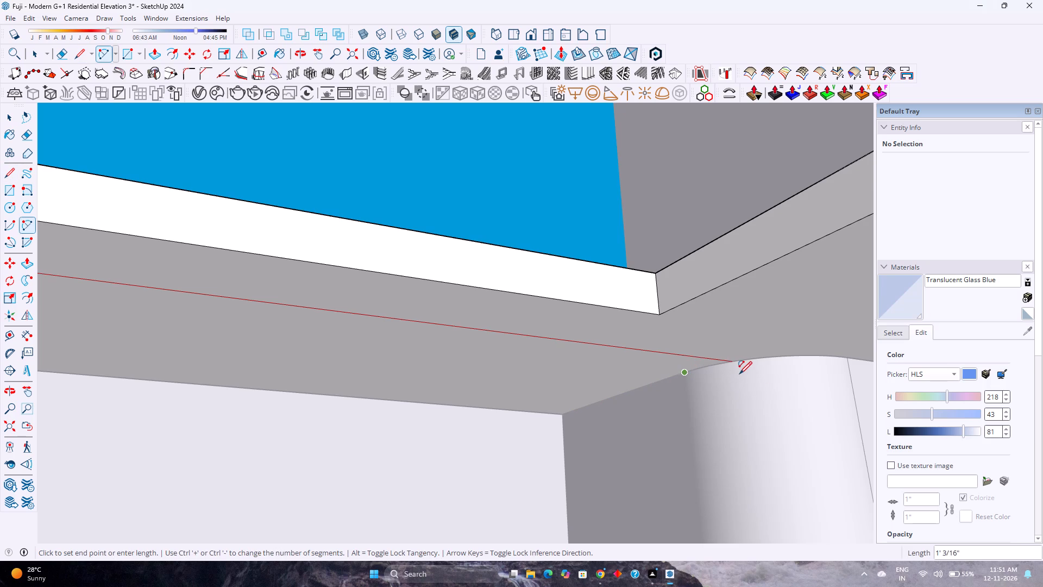
pyautogui.scroll(-2, 739, 374)
pyautogui.keyDown('shift'); pyautogui.moveTo(739, 374); pyautogui.dragTo(633, 373, button='middle'); pyautogui.keyUp('shift')
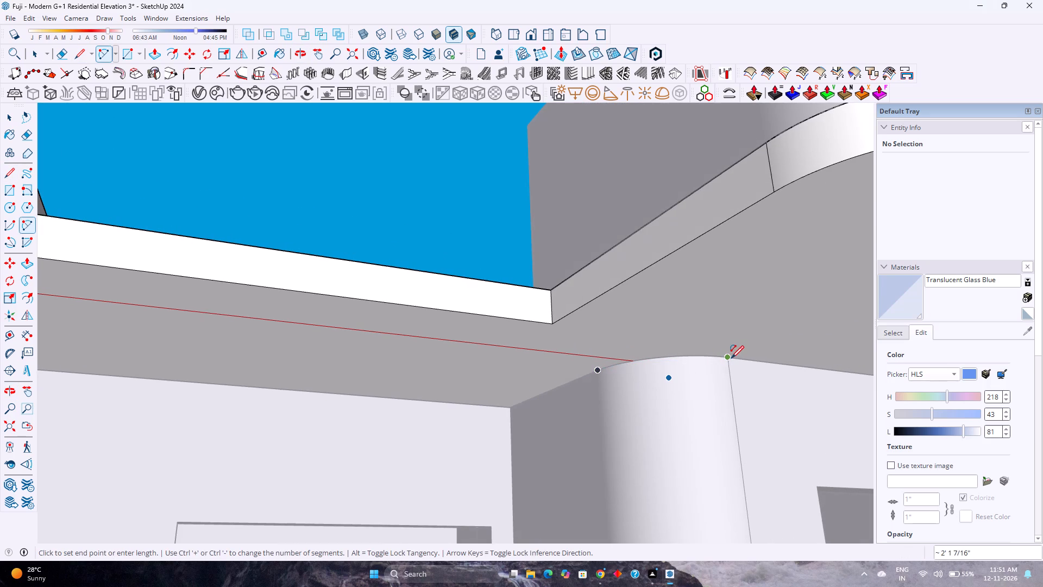
pyautogui.scroll(7, 731, 358)
pyautogui.moveTo(729, 357); pyautogui.dragTo(648, 347, button='middle')
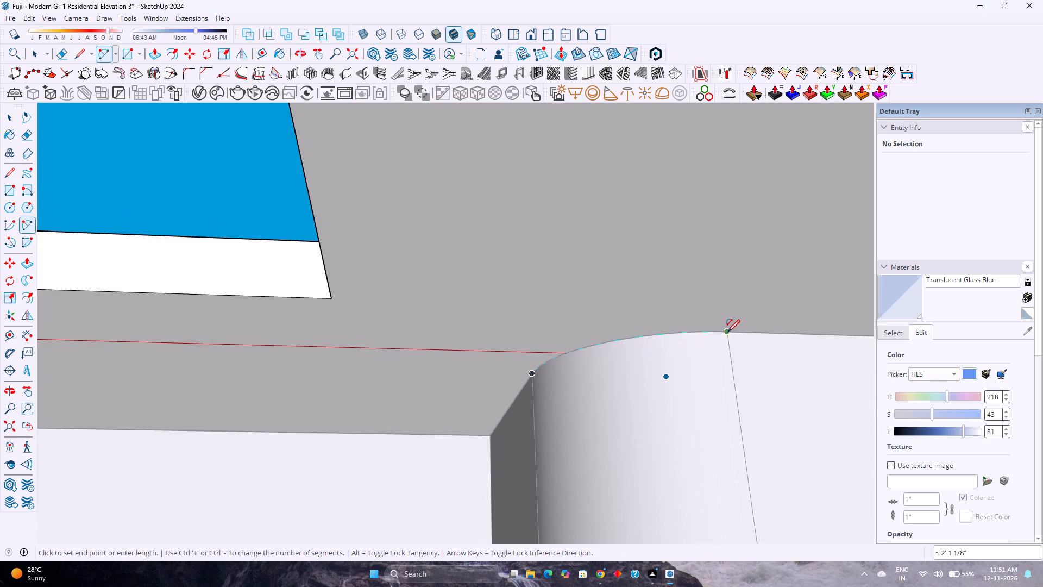
pyautogui.doubleClick(732, 332)
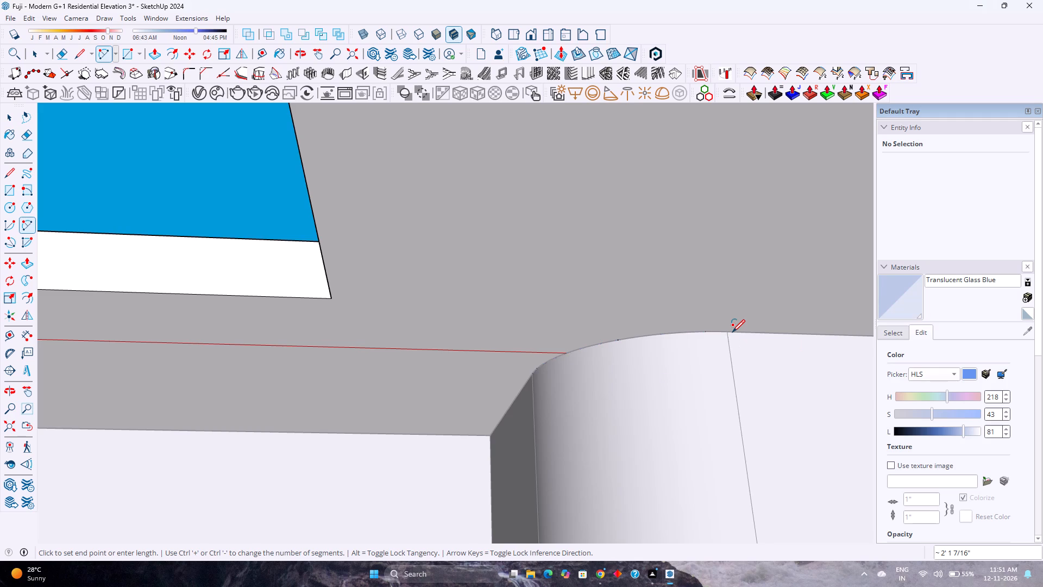
# Set the traced corner arc's segments to 120.
pyautogui.press('space')
pyautogui.click(695, 330)
pyautogui.scroll(1, 691, 332)
pyautogui.moveTo(691, 332); pyautogui.dragTo(696, 367, button='middle')
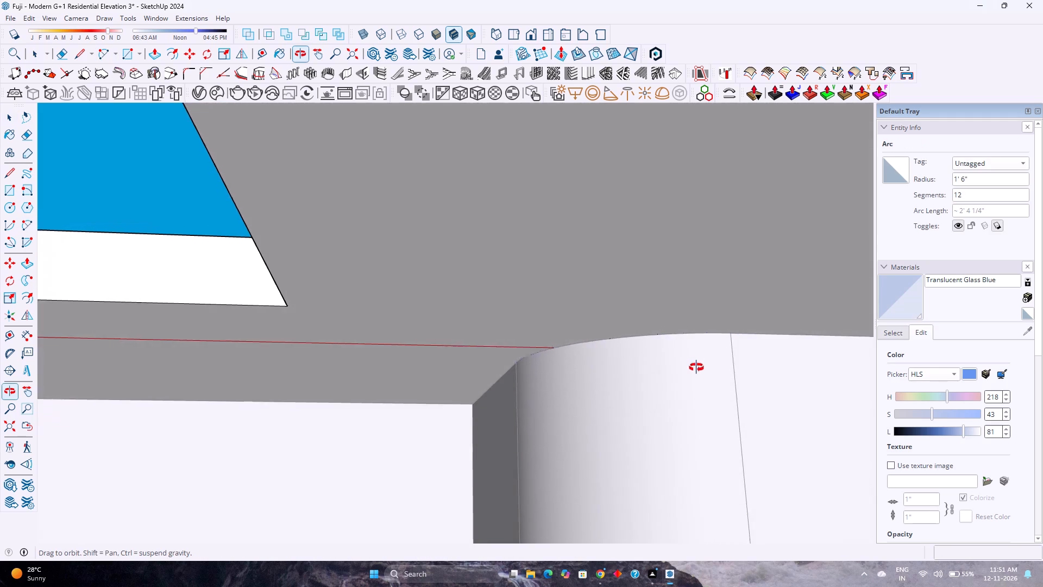
pyautogui.moveTo(696, 367); pyautogui.dragTo(698, 372, button='middle')
pyautogui.click(977, 199)
pyautogui.press('0')
pyautogui.press('Return')
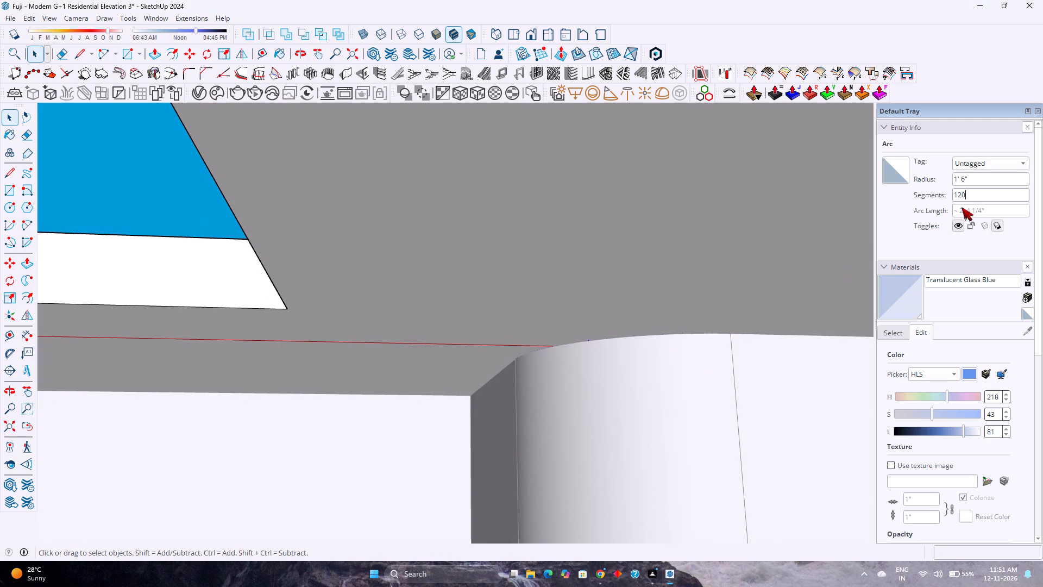
# Draw an 11' line on the slab underside from the arc's end to the far wall corner.
pyautogui.scroll(-3, 253, 389)
pyautogui.keyDown('shift'); pyautogui.moveTo(317, 394); pyautogui.dragTo(128, 347, button='middle'); pyautogui.keyUp('shift')
pyautogui.moveTo(128, 346); pyautogui.dragTo(213, 349, button='middle')
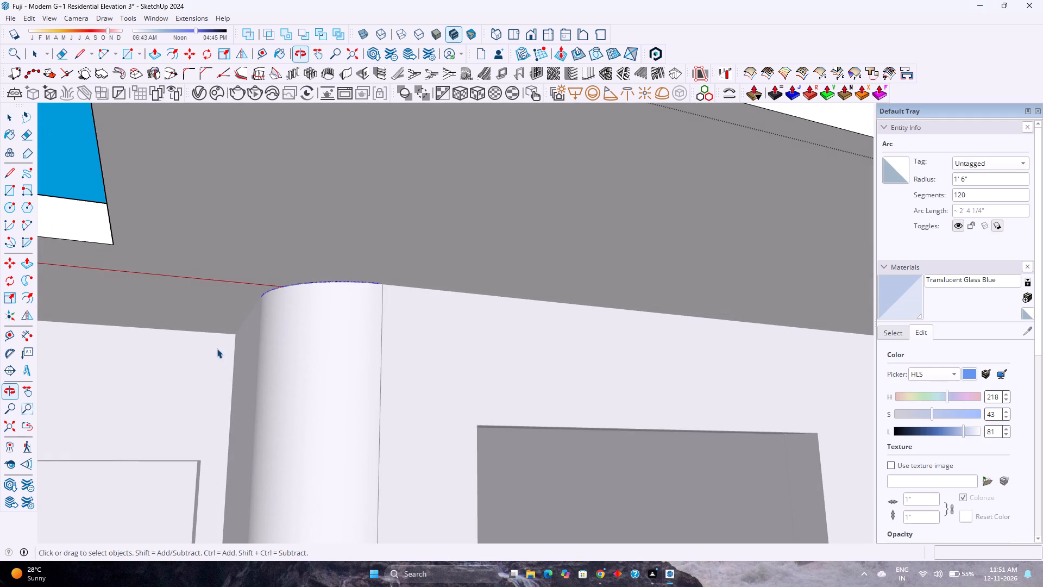
pyautogui.press('l')
pyautogui.click(387, 284)
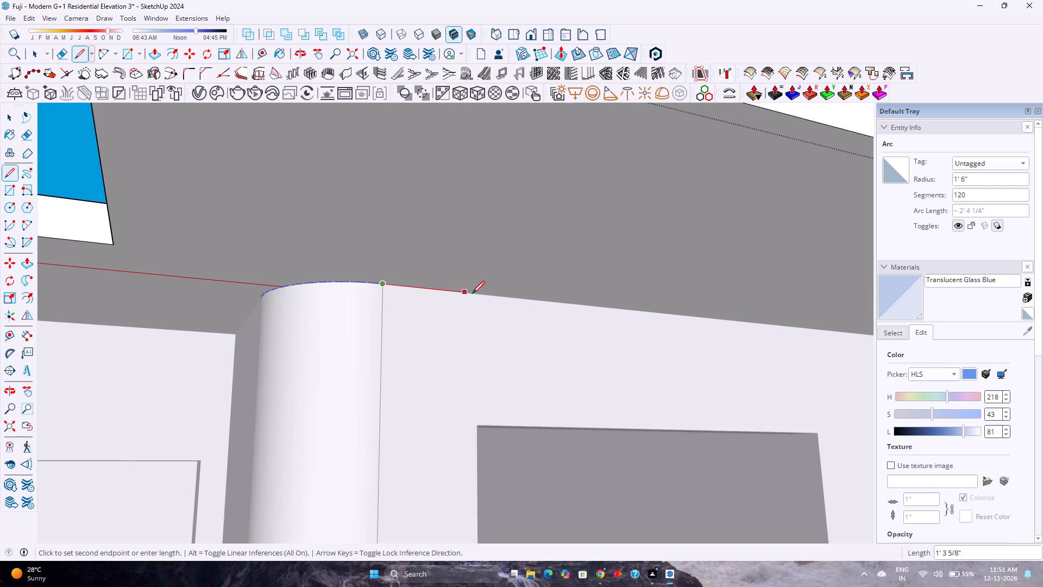
pyautogui.keyDown('shift'); pyautogui.moveTo(590, 318); pyautogui.dragTo(444, 303, button='middle'); pyautogui.keyUp('shift')
pyautogui.moveTo(482, 311); pyautogui.dragTo(593, 328, button='middle')
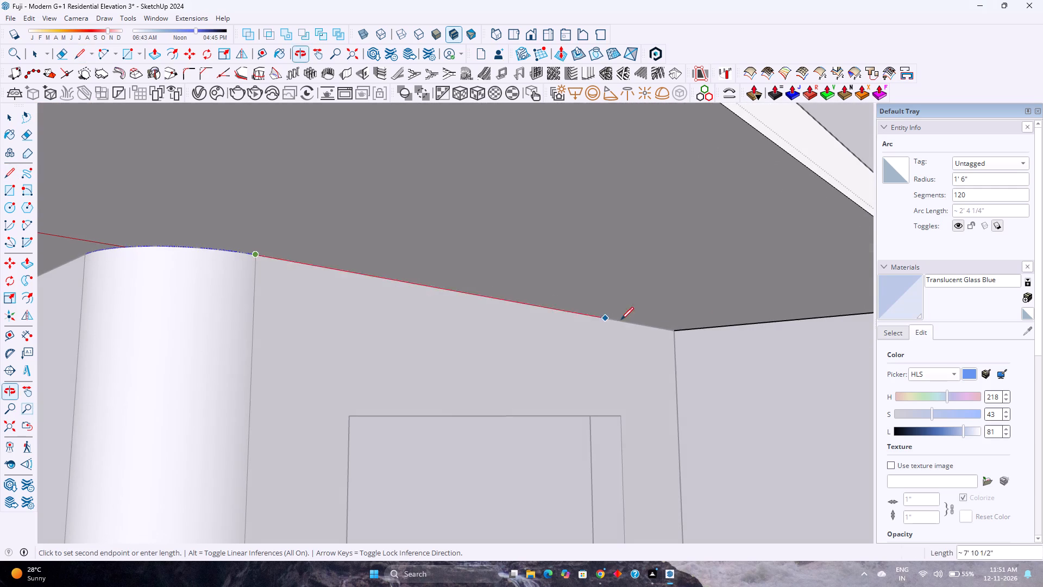
pyautogui.click(674, 330)
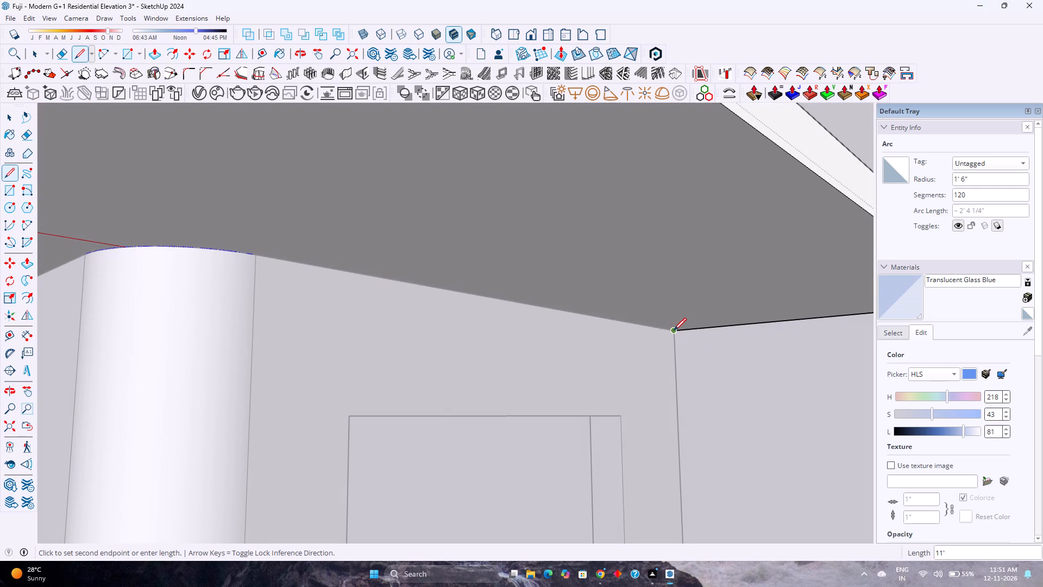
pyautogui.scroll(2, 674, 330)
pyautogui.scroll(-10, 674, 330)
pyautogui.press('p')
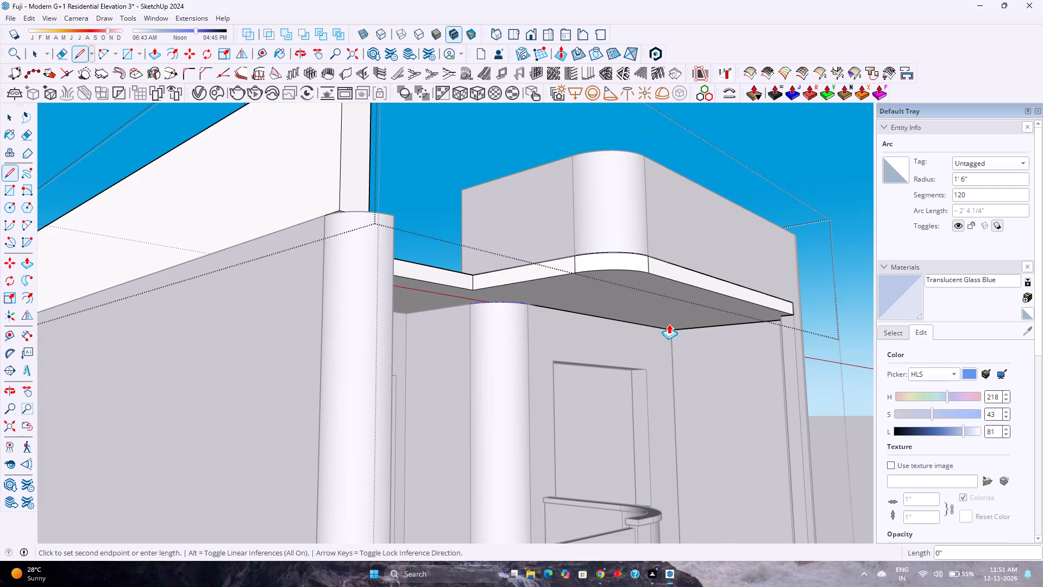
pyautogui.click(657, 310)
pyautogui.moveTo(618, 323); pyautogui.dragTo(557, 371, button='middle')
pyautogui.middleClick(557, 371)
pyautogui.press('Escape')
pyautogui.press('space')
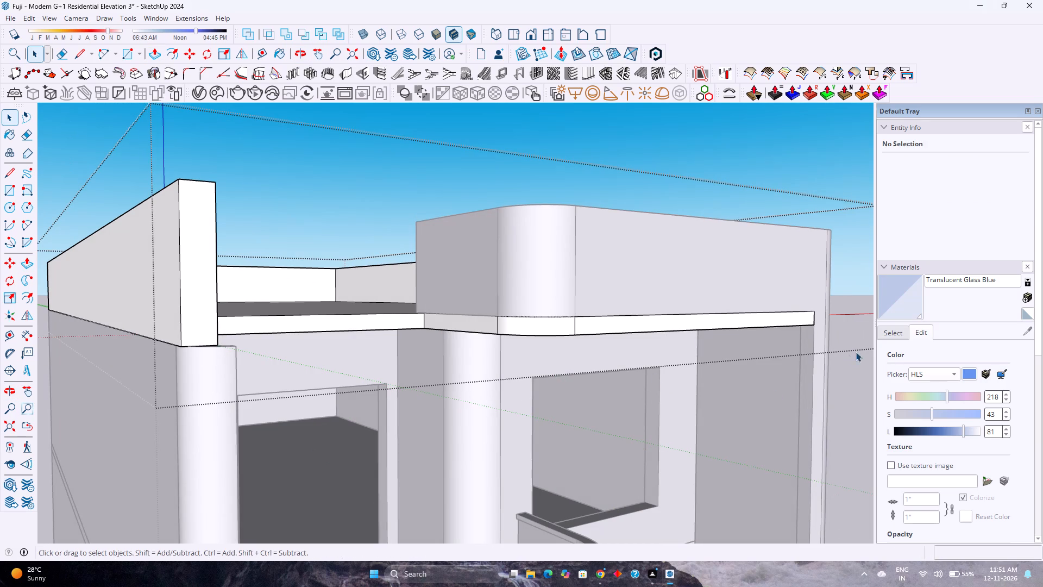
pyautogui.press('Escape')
# Hide the top-floor wall group beneath the roof slab to expose the slab's underside.
pyautogui.click(757, 323)
pyautogui.rightClick(756, 323)
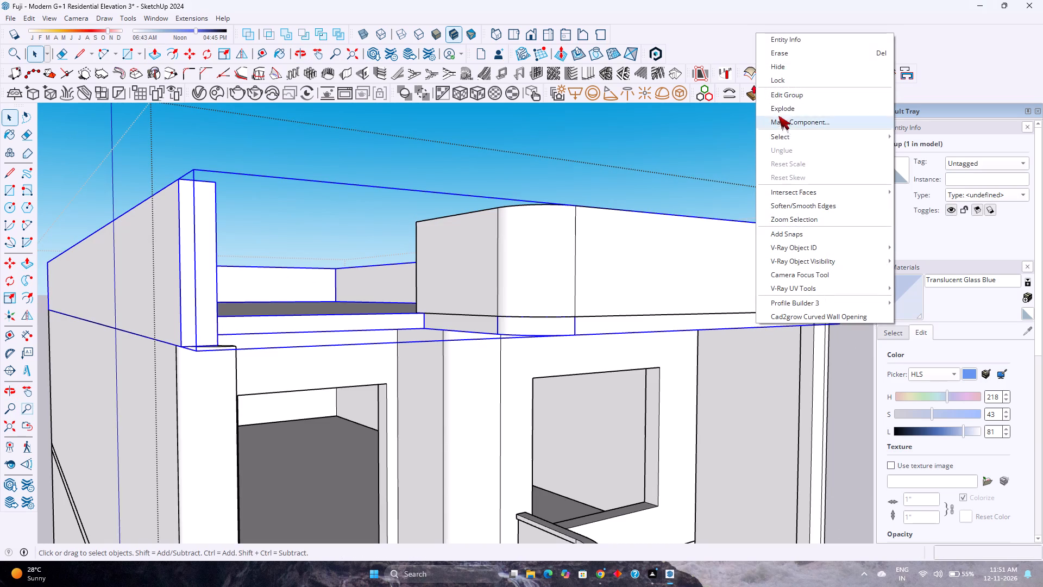
pyautogui.click(967, 155)
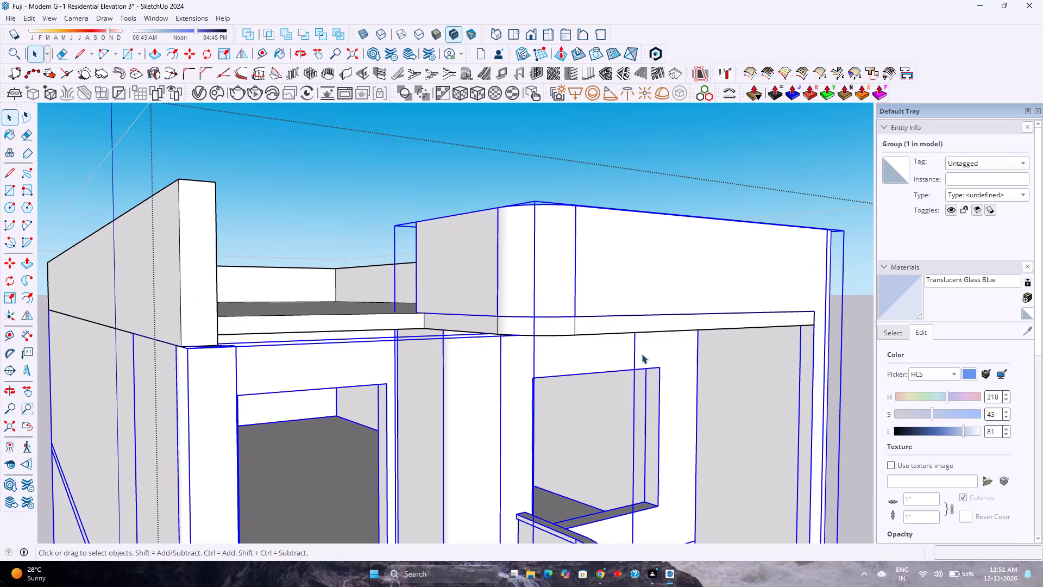
pyautogui.rightClick(661, 346)
pyautogui.click(685, 130)
# Draw a 5' 6" line on the roof slab's underside from the slab's inner corner by the side parapet to the traced outline's open end.
pyautogui.moveTo(577, 314); pyautogui.dragTo(582, 209, button='middle')
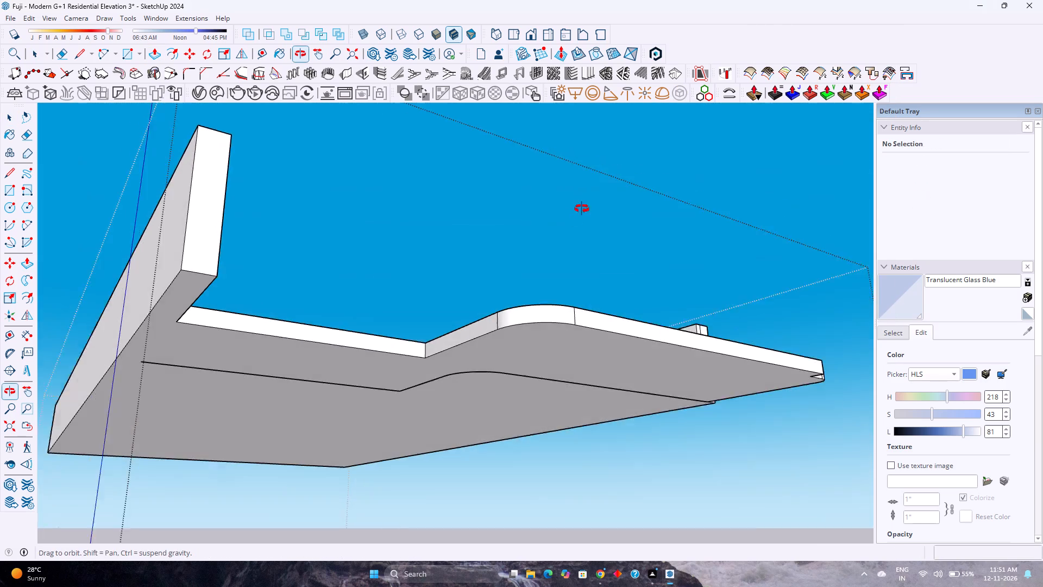
pyautogui.moveTo(582, 209); pyautogui.dragTo(586, 203, button='middle')
pyautogui.middleClick(586, 203)
pyautogui.scroll(2, 565, 412)
pyautogui.scroll(2, 619, 444)
pyautogui.moveTo(613, 439); pyautogui.dragTo(488, 351, button='middle')
pyautogui.doubleClick(494, 340)
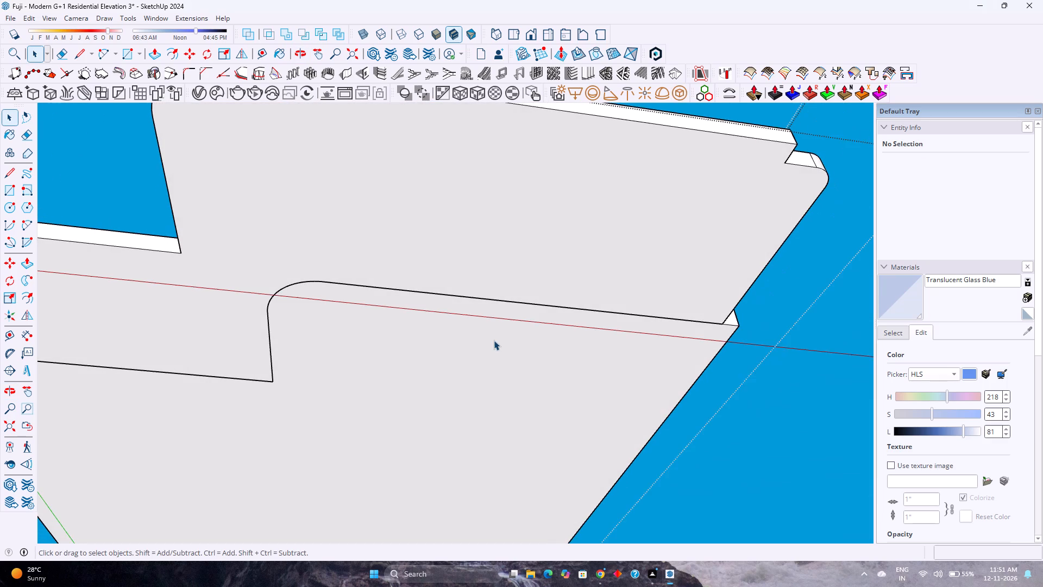
pyautogui.scroll(1, 494, 340)
pyautogui.doubleClick(498, 336)
pyautogui.scroll(3, 498, 336)
pyautogui.scroll(-2, 498, 336)
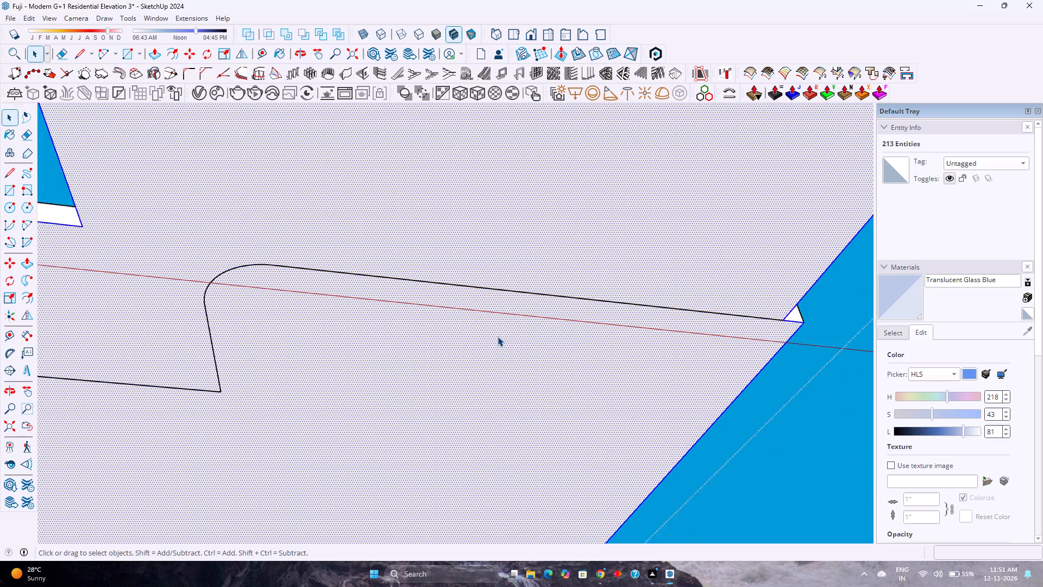
pyautogui.scroll(-5, 498, 336)
pyautogui.keyDown('shift'); pyautogui.moveTo(442, 336); pyautogui.dragTo(700, 360, button='middle'); pyautogui.keyUp('shift')
pyautogui.scroll(2, 405, 384)
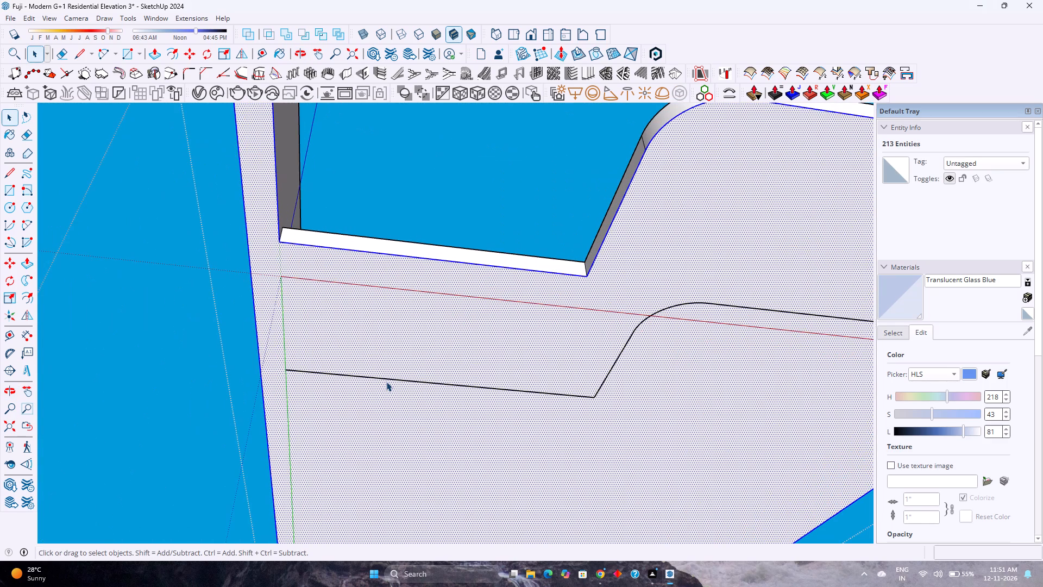
pyautogui.press('l')
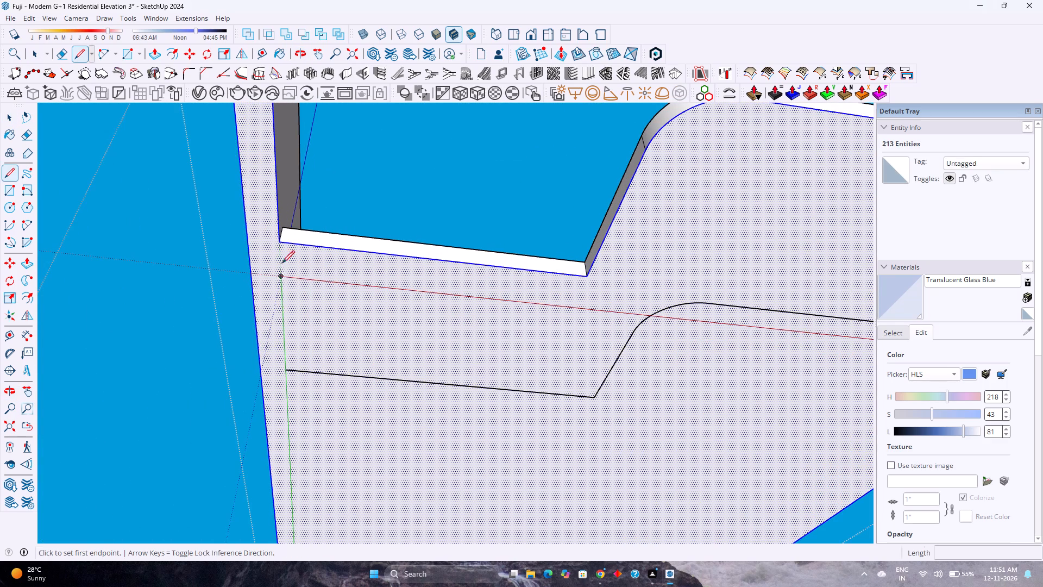
pyautogui.click(281, 241)
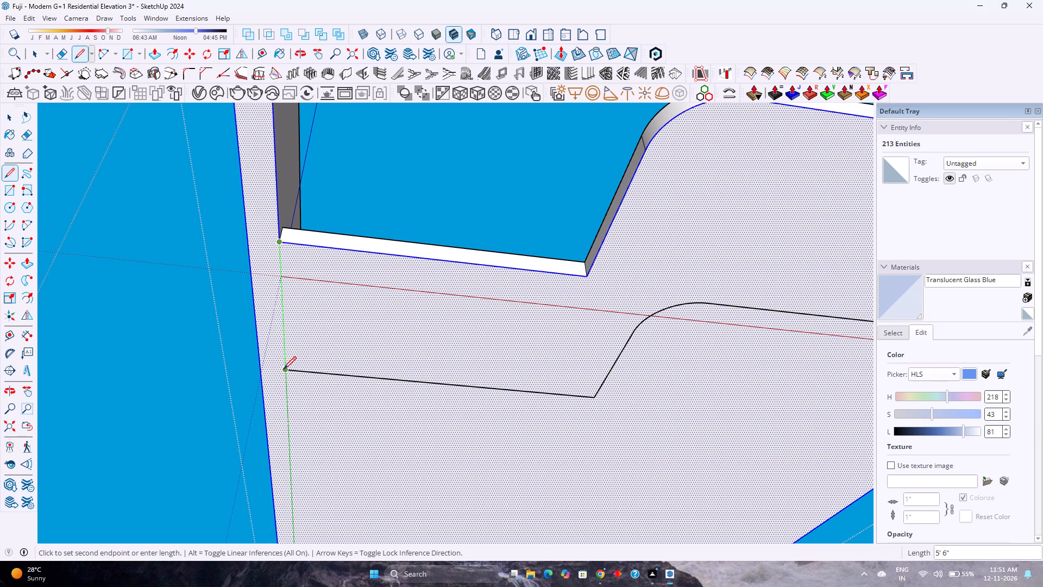
pyautogui.click(284, 369)
pyautogui.press('space')
pyautogui.scroll(-4, 383, 384)
pyautogui.moveTo(383, 384); pyautogui.dragTo(364, 451, button='middle')
pyautogui.scroll(-3, 376, 441)
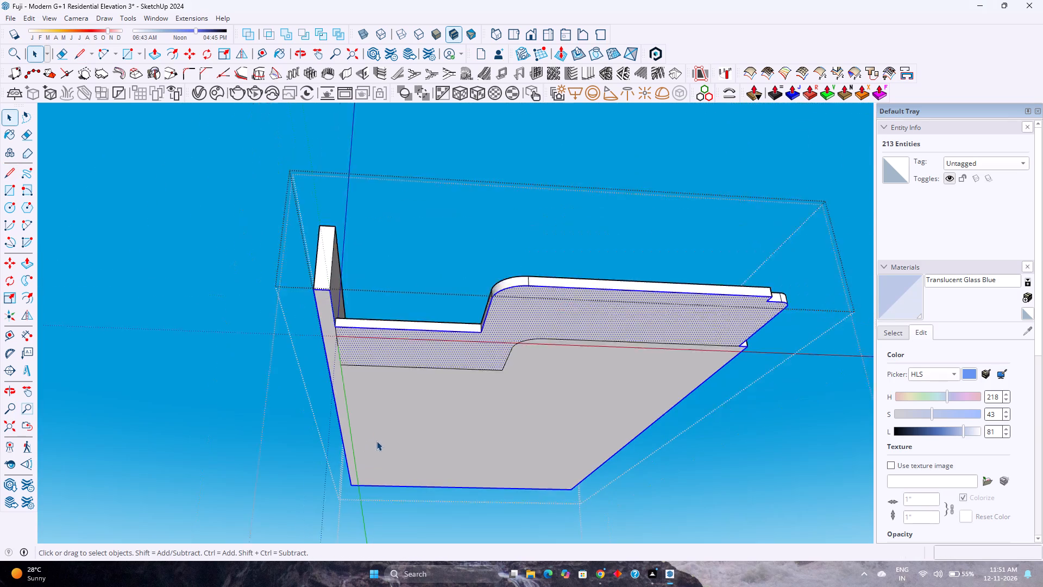
pyautogui.click(629, 475)
# Unhide all hidden geometry.
pyautogui.click(30, 20)
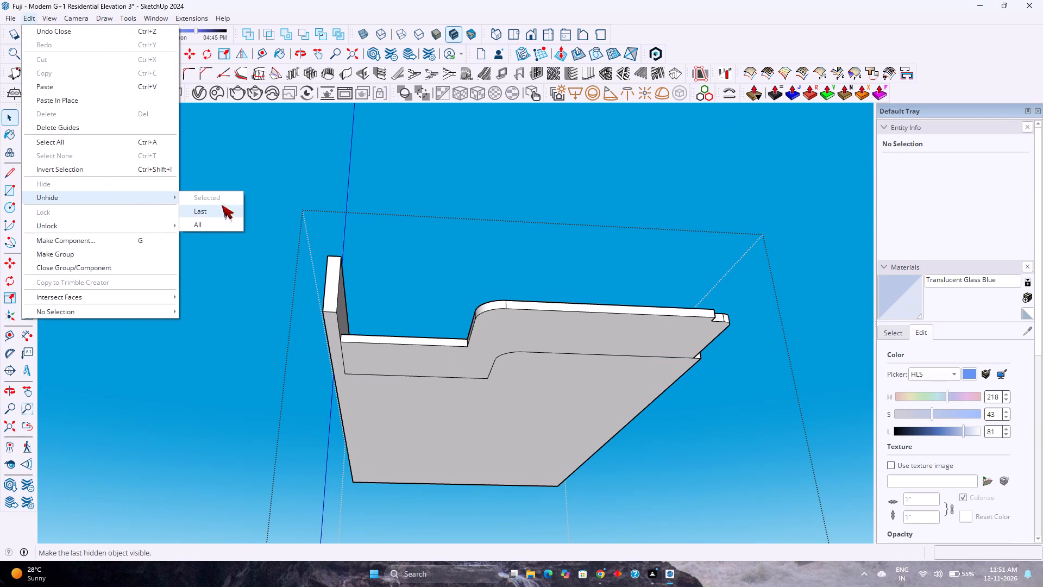
pyautogui.click(204, 226)
# Push/Pull the overhanging front part of the roof slab's underside, outside the traced wall outline, downward by 6".
pyautogui.scroll(4, 584, 335)
pyautogui.doubleClick(583, 332)
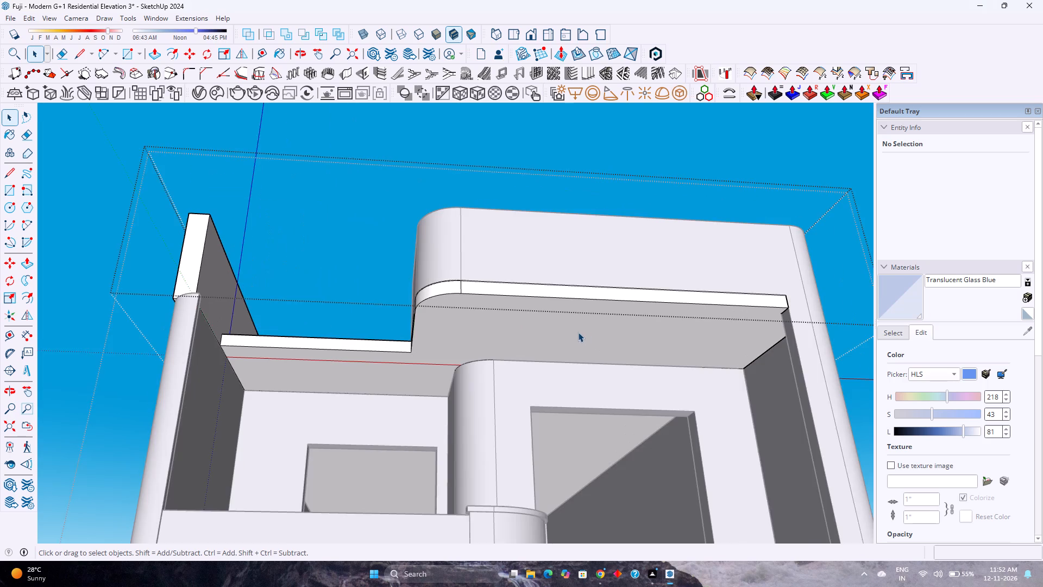
pyautogui.scroll(2, 578, 332)
pyautogui.press('p')
pyautogui.click(575, 330)
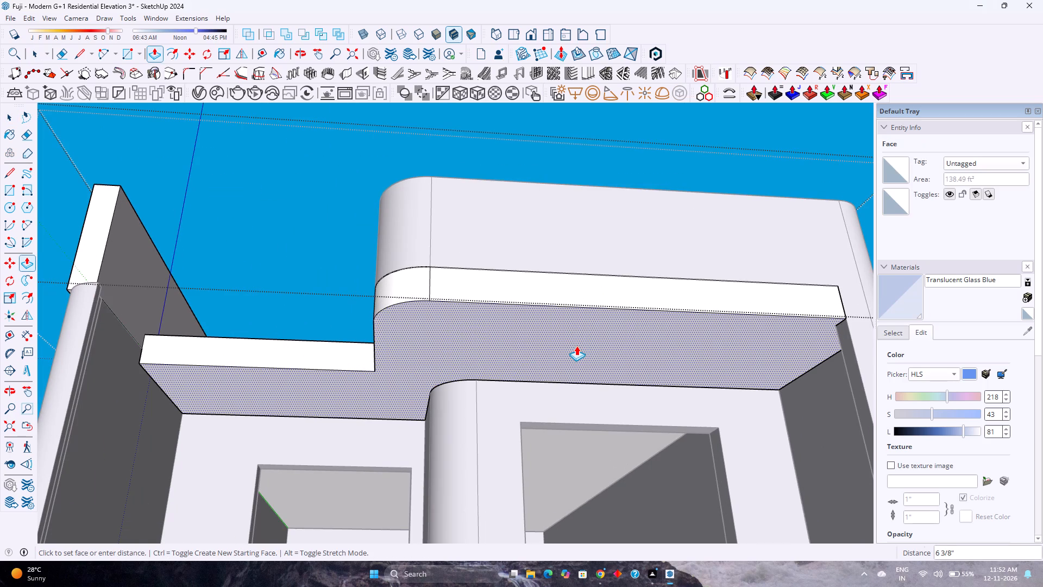
pyautogui.press('6')
pyautogui.press('Return')
pyautogui.moveTo(562, 353); pyautogui.dragTo(598, 455, button='middle')
pyautogui.scroll(-5, 557, 411)
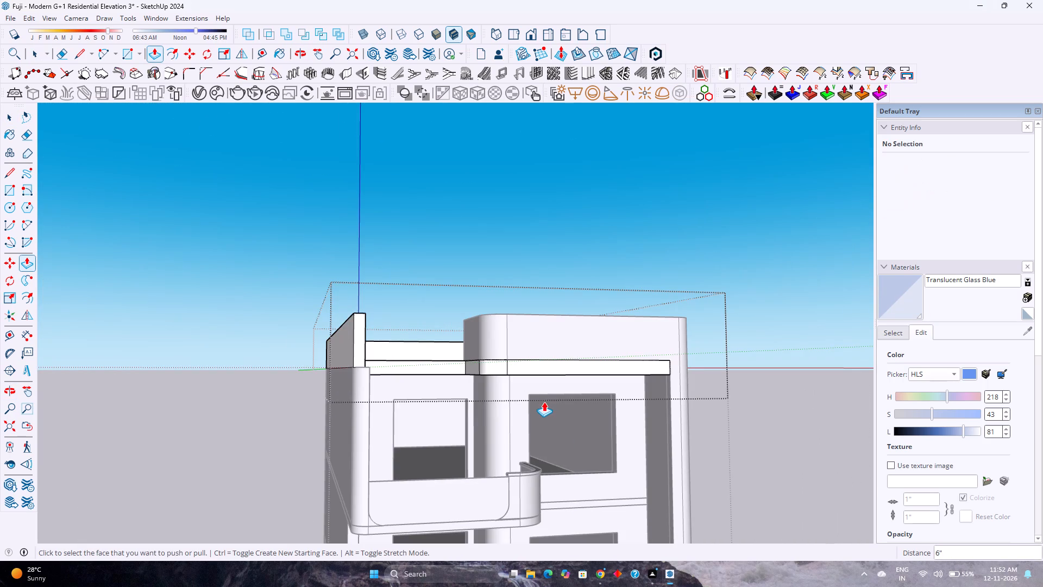
pyautogui.press('space')
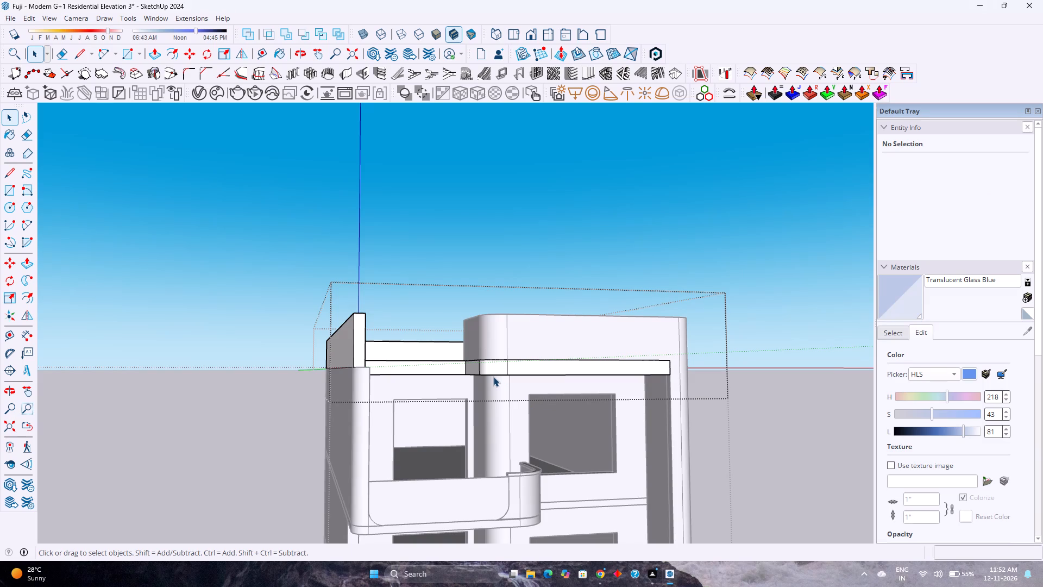
pyautogui.click(727, 422)
# Open the wall group with the rounded front parapet for editing.
pyautogui.scroll(2, 750, 403)
pyautogui.moveTo(750, 403); pyautogui.dragTo(752, 473, button='middle')
pyautogui.scroll(3, 531, 293)
pyautogui.moveTo(531, 293); pyautogui.dragTo(572, 381, button='middle')
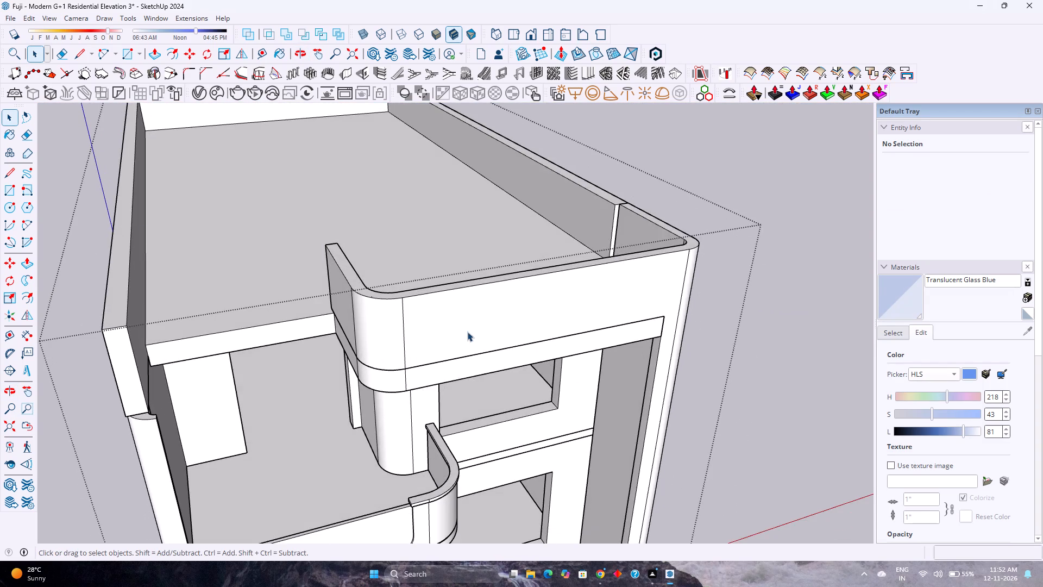
pyautogui.scroll(2, 87, 202)
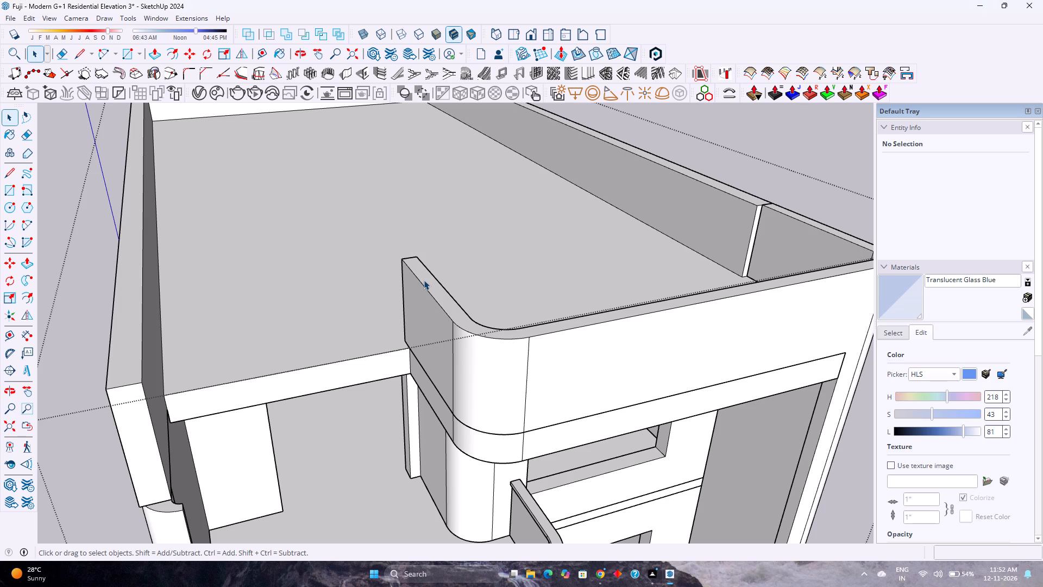
pyautogui.doubleClick(424, 279)
pyautogui.scroll(3, 426, 279)
pyautogui.moveTo(431, 285); pyautogui.dragTo(332, 491, button='middle')
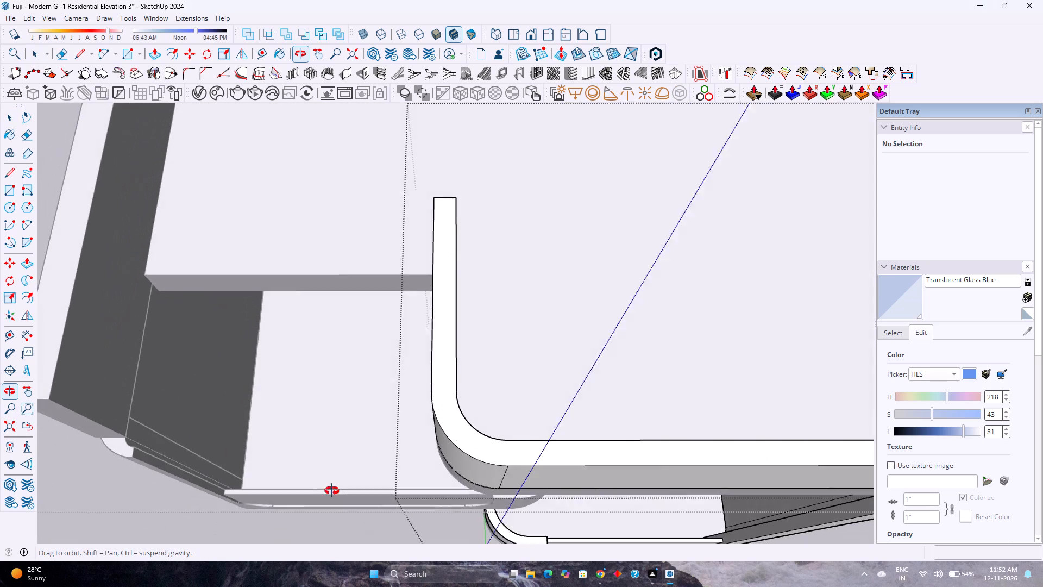
pyautogui.moveTo(332, 491); pyautogui.dragTo(334, 491, button='middle')
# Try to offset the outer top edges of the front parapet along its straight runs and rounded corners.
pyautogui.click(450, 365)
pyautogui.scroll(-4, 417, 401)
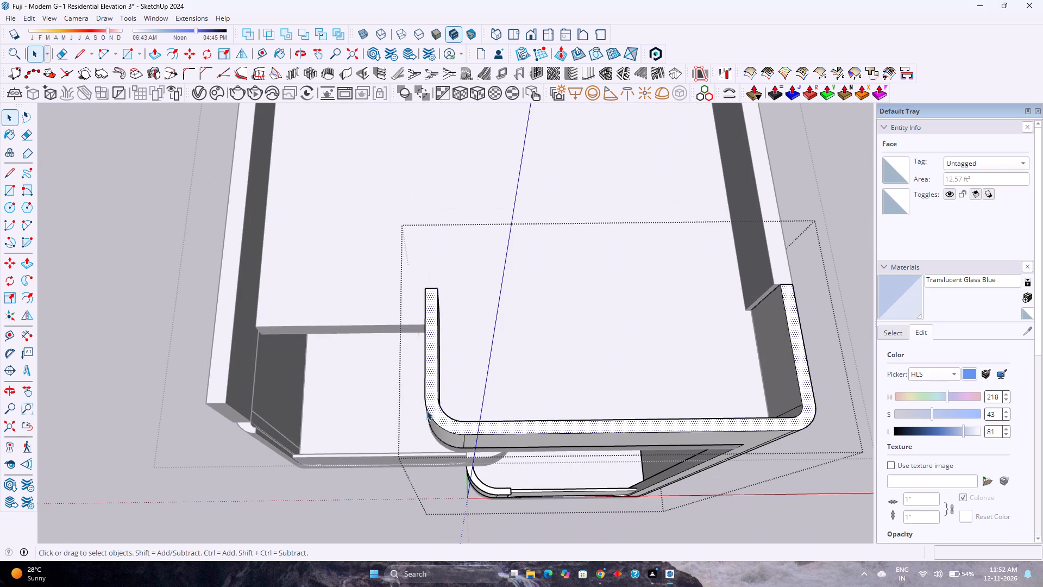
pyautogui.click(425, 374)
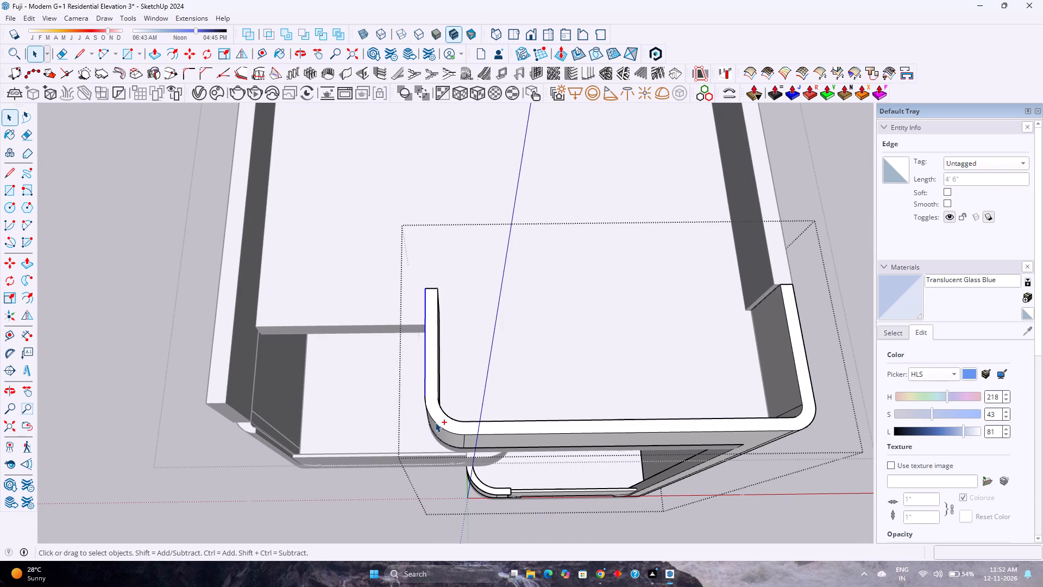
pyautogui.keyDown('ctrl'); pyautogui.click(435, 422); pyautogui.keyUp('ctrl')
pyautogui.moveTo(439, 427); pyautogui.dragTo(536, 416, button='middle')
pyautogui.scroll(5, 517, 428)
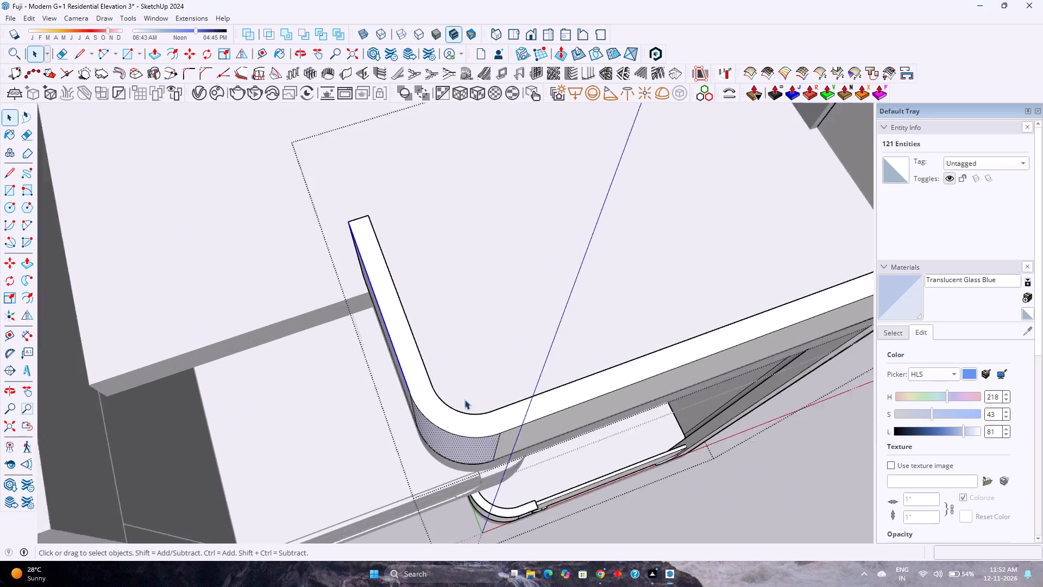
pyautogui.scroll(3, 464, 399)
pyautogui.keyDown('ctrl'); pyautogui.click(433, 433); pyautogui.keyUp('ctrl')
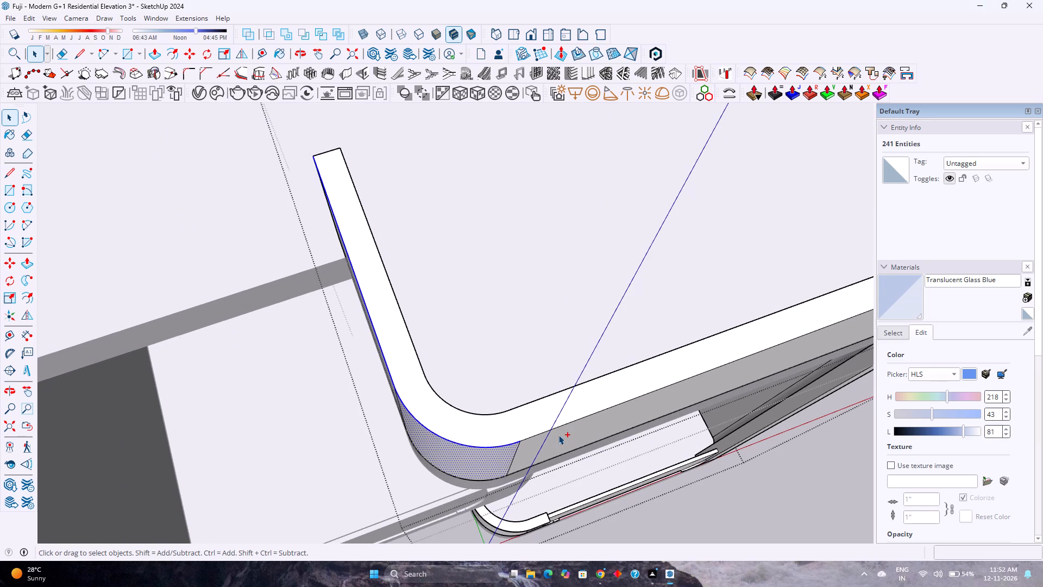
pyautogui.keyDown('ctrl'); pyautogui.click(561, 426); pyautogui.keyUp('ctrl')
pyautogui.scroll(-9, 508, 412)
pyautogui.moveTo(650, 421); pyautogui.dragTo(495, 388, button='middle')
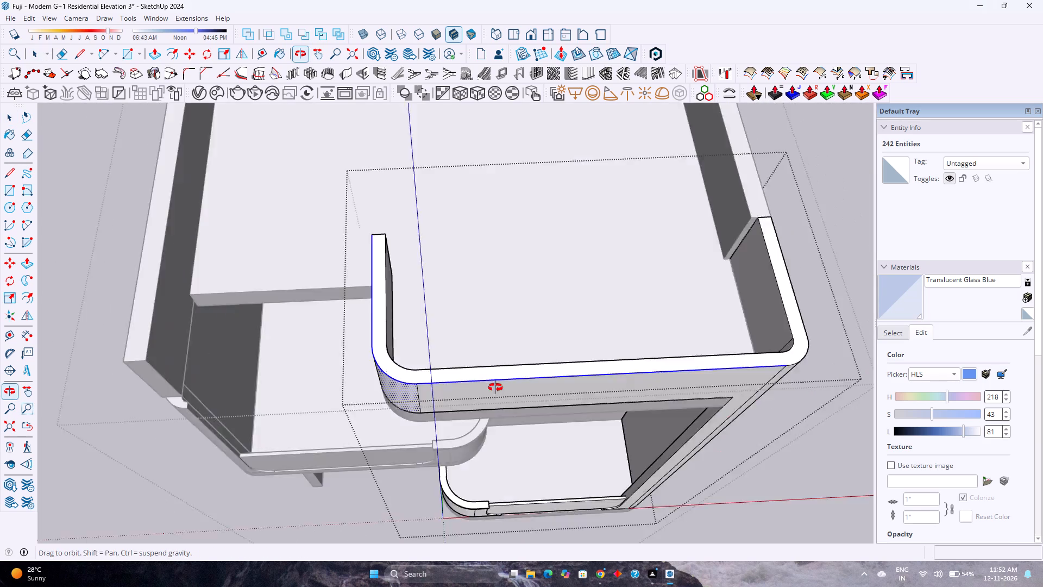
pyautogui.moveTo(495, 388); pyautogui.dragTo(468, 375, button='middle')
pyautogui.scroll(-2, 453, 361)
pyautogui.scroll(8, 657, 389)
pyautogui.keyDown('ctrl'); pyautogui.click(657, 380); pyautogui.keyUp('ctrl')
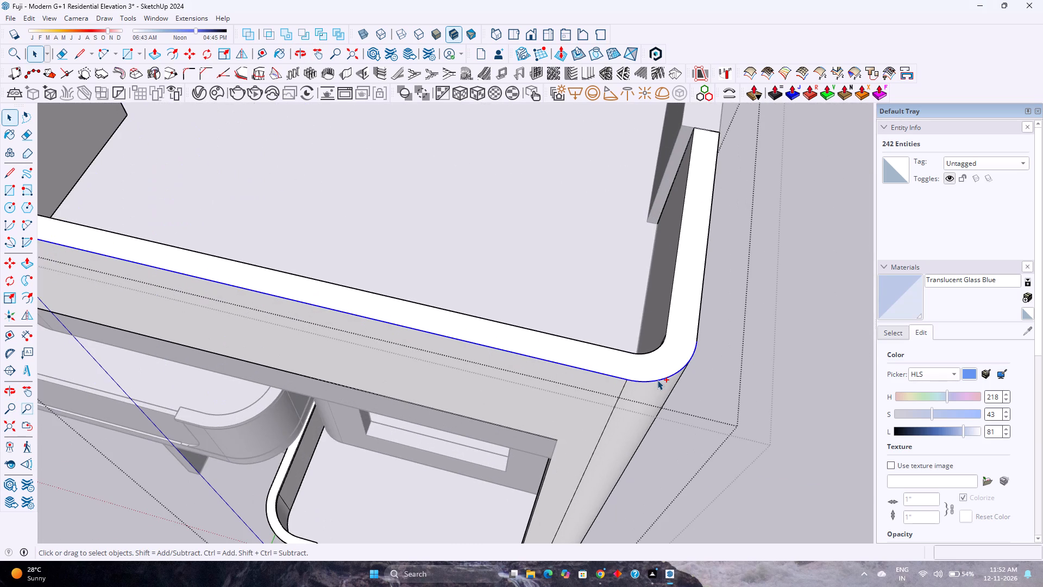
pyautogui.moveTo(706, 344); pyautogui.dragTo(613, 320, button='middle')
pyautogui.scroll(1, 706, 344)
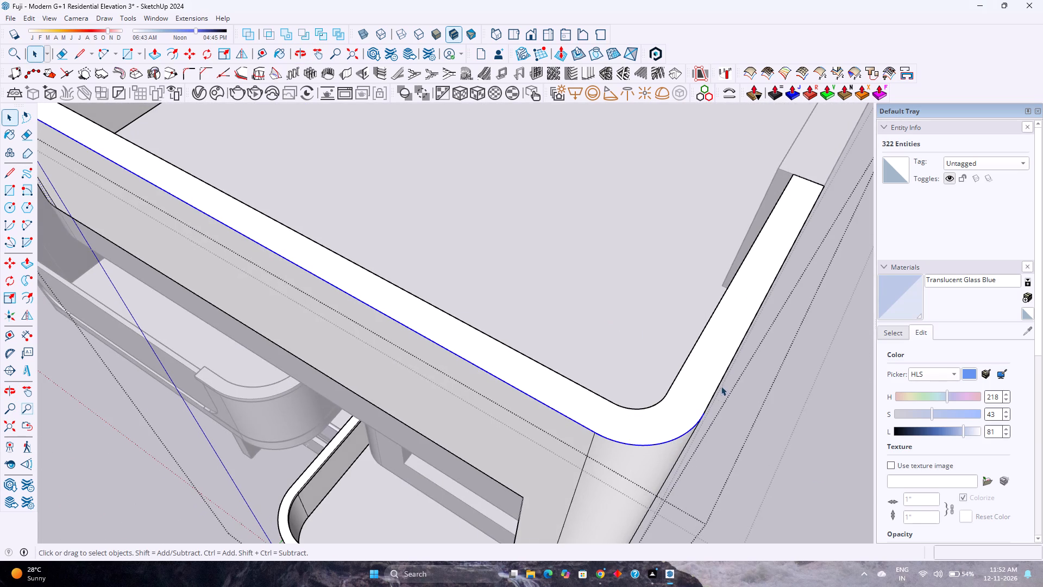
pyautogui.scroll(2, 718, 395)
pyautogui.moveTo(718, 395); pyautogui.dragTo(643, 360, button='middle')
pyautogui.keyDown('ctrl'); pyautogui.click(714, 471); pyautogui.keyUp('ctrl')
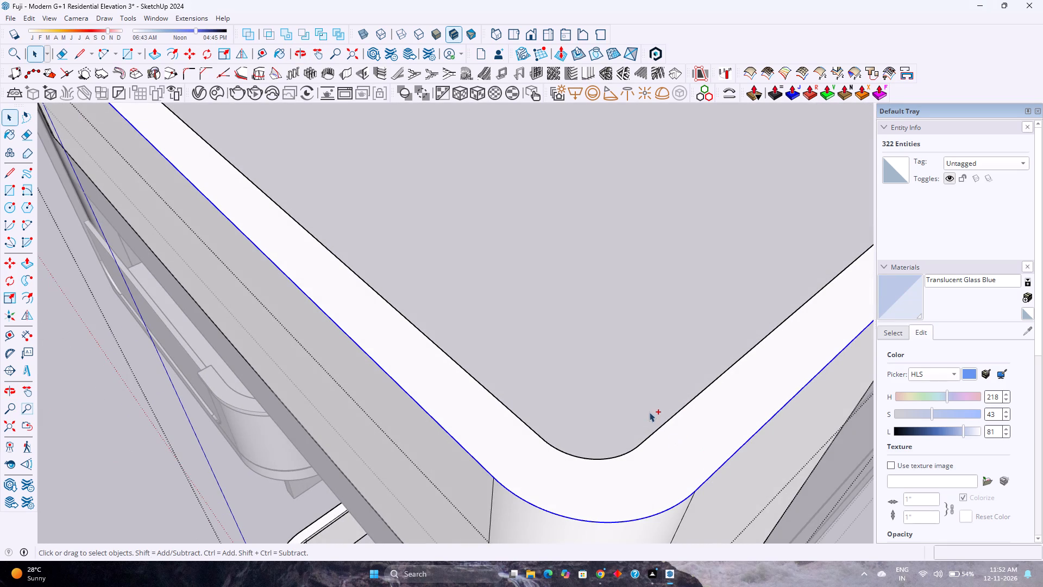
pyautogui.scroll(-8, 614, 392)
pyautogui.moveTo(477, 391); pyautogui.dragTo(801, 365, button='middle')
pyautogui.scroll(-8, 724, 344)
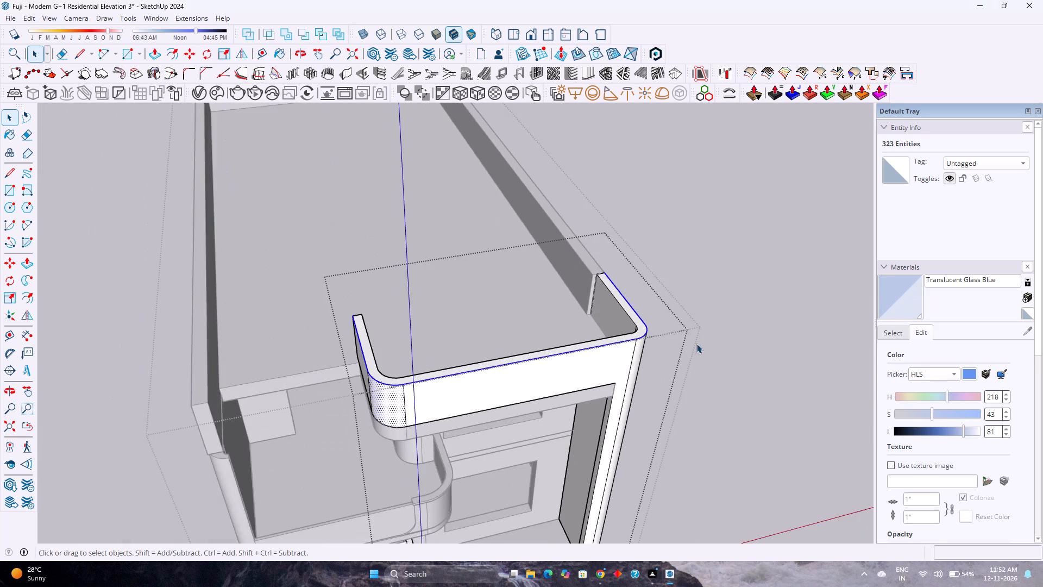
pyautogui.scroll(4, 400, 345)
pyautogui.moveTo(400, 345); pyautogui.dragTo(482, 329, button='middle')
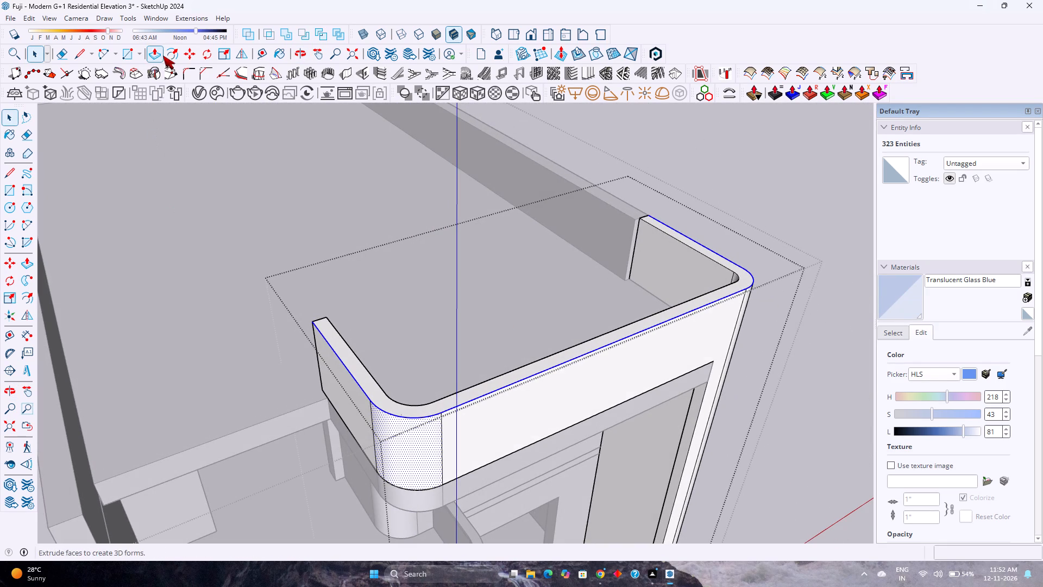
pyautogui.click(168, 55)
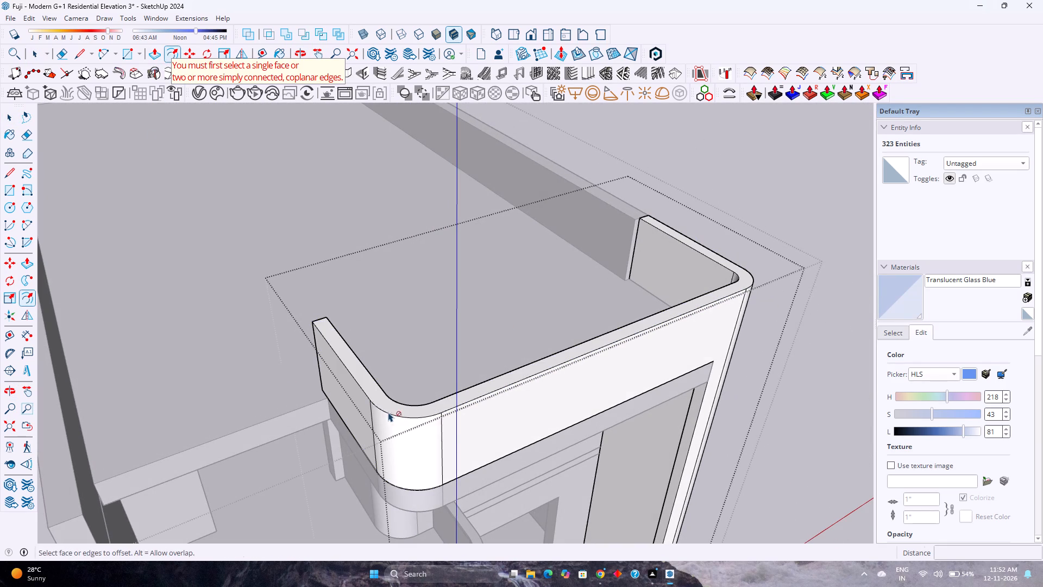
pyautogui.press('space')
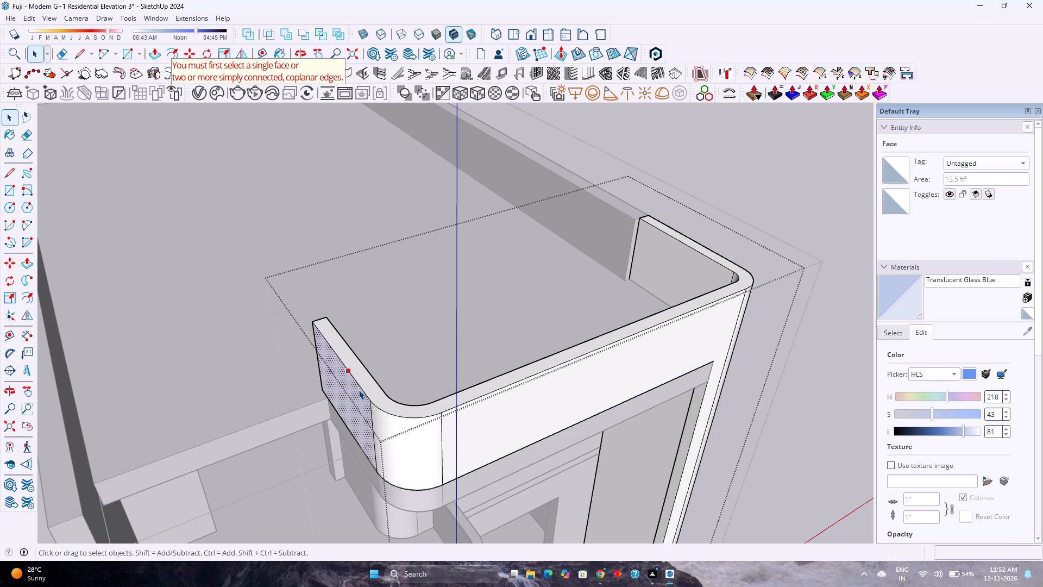
# Offset the front parapet's outer top edges, including both rounded corners and side returns, outward by 1".
pyautogui.click(359, 390)
pyautogui.click(361, 389)
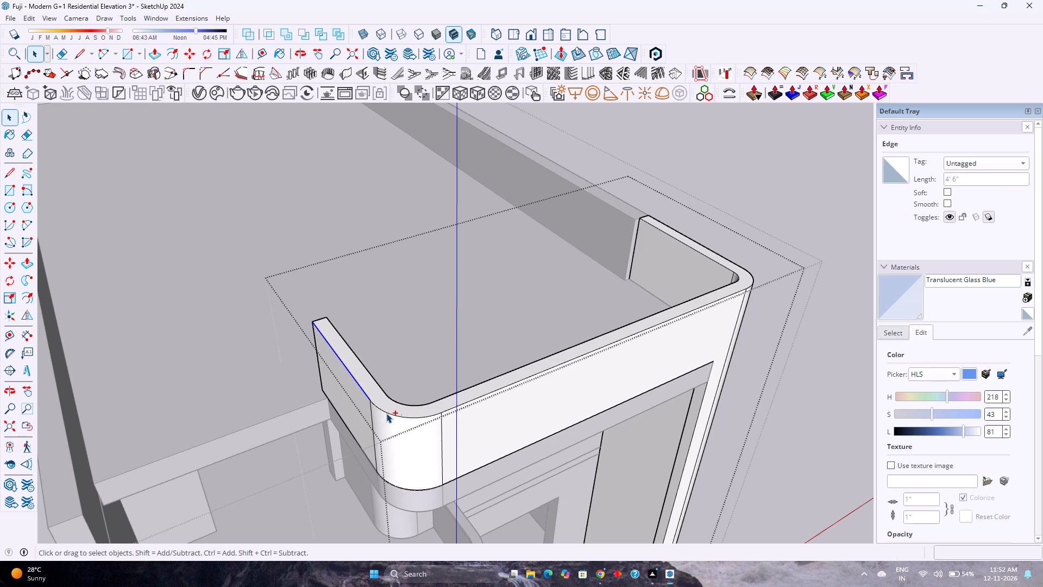
pyautogui.keyDown('ctrl'); pyautogui.click(387, 413); pyautogui.keyUp('ctrl')
pyautogui.keyDown('ctrl'); pyautogui.click(411, 415); pyautogui.keyUp('ctrl')
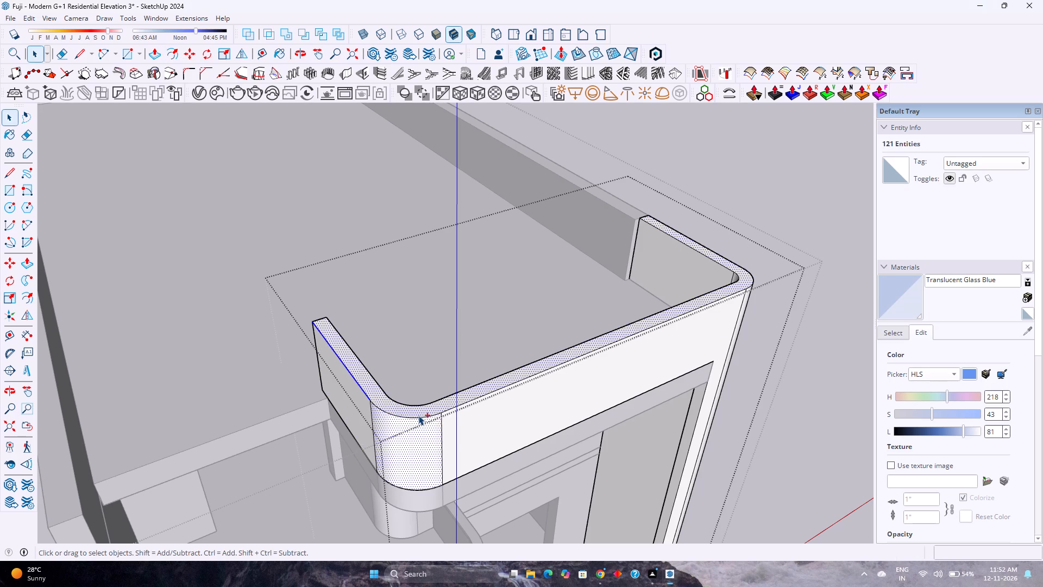
pyautogui.keyDown('ctrl'); pyautogui.click(416, 417); pyautogui.keyUp('ctrl')
pyautogui.keyDown('ctrl'); pyautogui.click(416, 417); pyautogui.keyUp('ctrl')
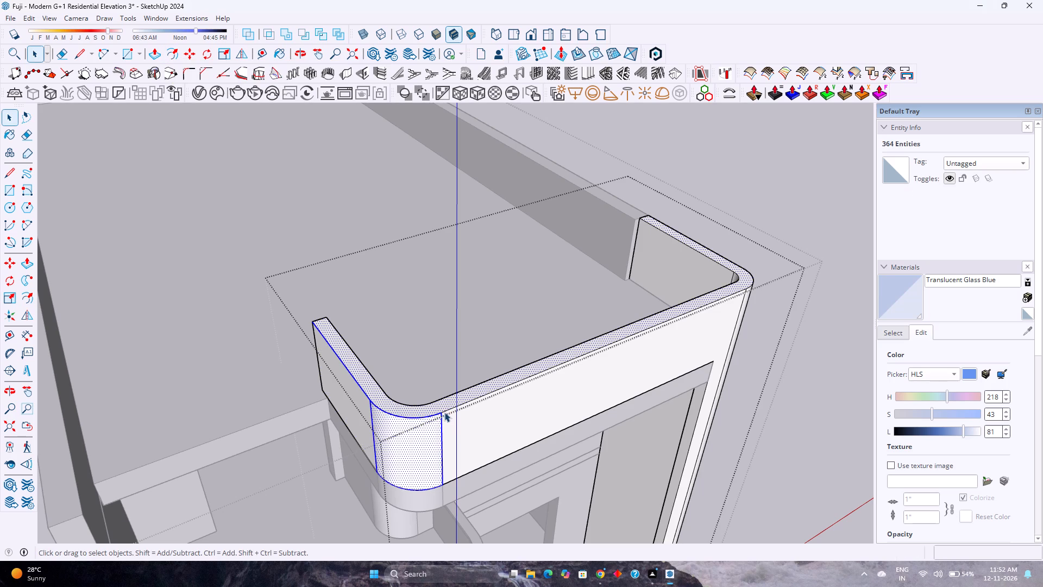
pyautogui.click(445, 410)
pyautogui.keyDown('ctrl'); pyautogui.doubleClick(417, 415); pyautogui.keyUp('ctrl')
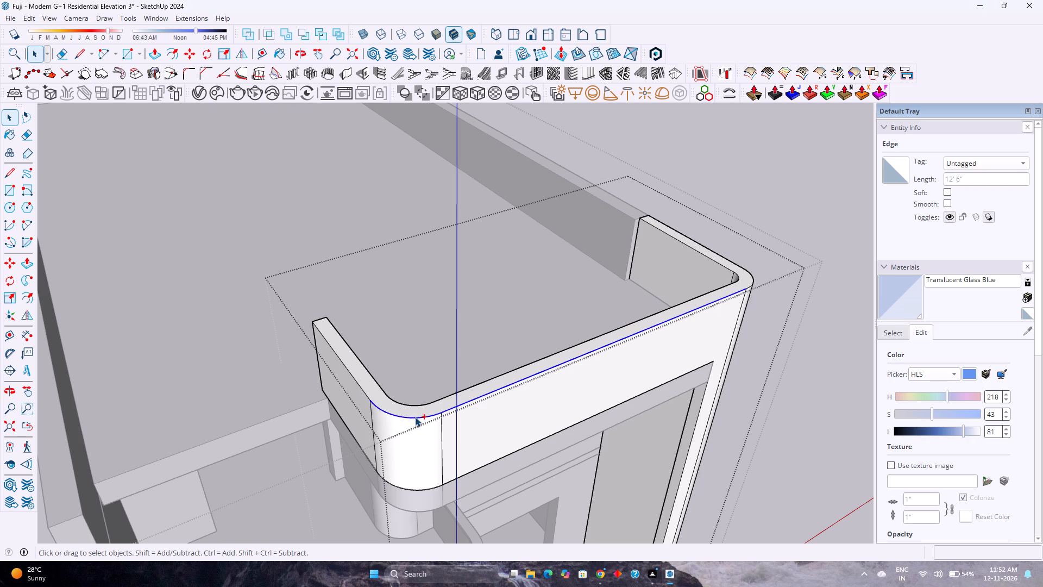
pyautogui.keyDown('ctrl'); pyautogui.click(363, 388); pyautogui.keyUp('ctrl')
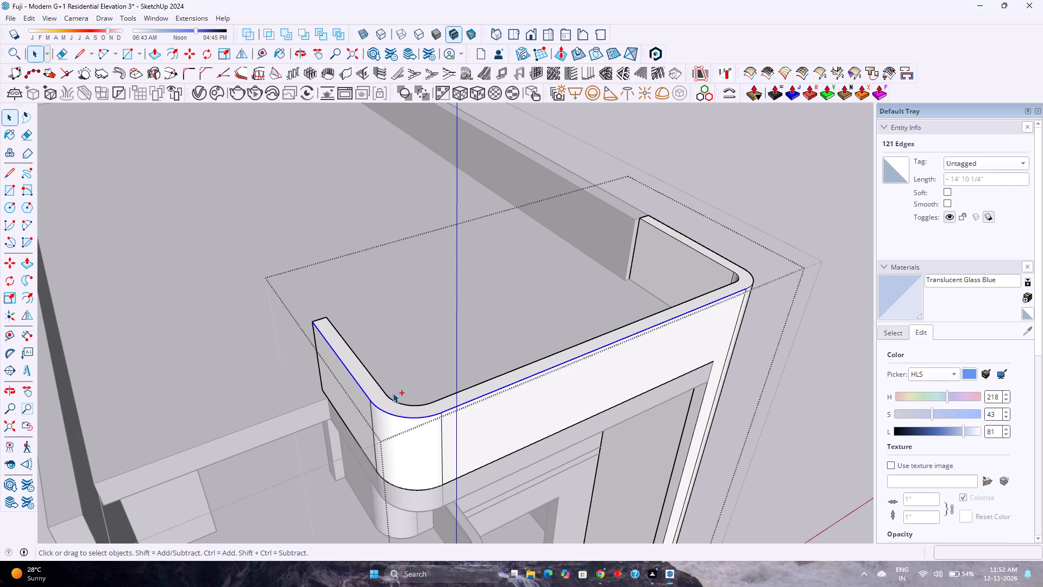
pyautogui.keyDown('ctrl'); pyautogui.moveTo(604, 387); pyautogui.dragTo(327, 476, button='middle'); pyautogui.keyUp('ctrl')
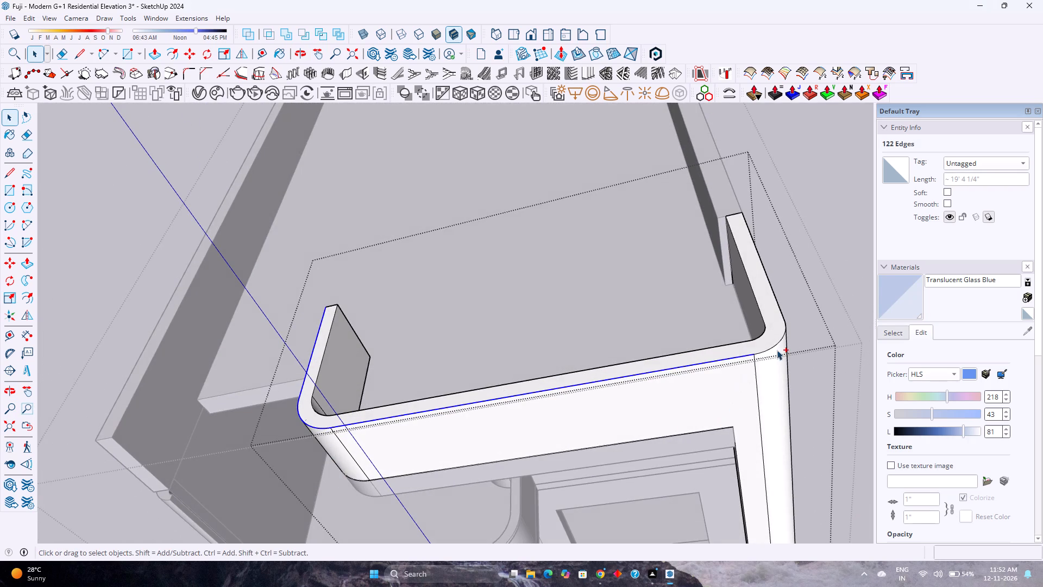
pyautogui.keyDown('ctrl'); pyautogui.scroll(5, 777, 350); pyautogui.keyUp('ctrl')
pyautogui.keyDown('ctrl'); pyautogui.click(772, 345); pyautogui.keyUp('ctrl')
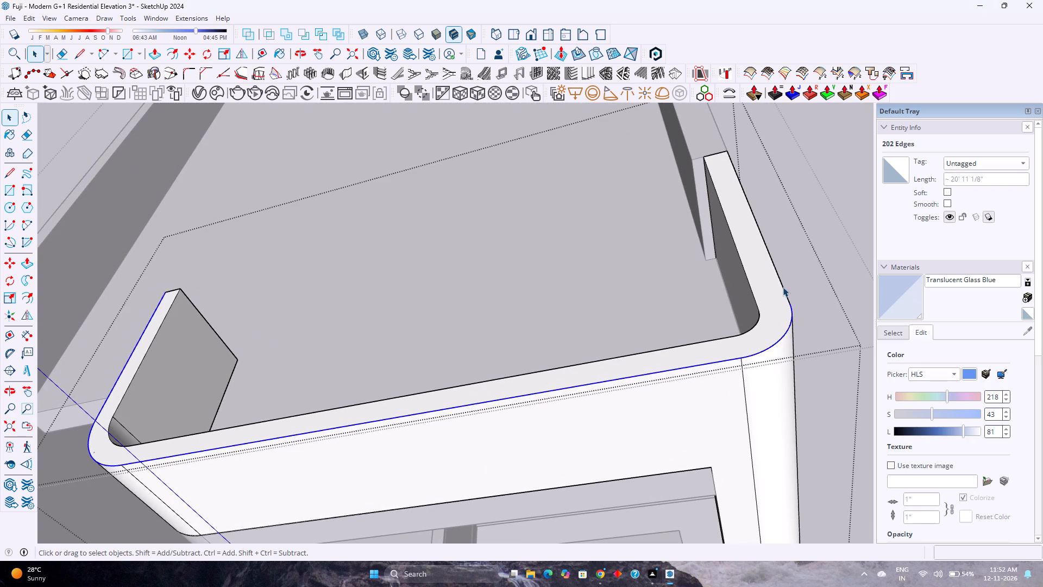
pyautogui.keyDown('ctrl'); pyautogui.click(783, 287); pyautogui.keyUp('ctrl')
pyautogui.scroll(-8, 718, 336)
pyautogui.moveTo(197, 378); pyautogui.dragTo(242, 383, button='middle')
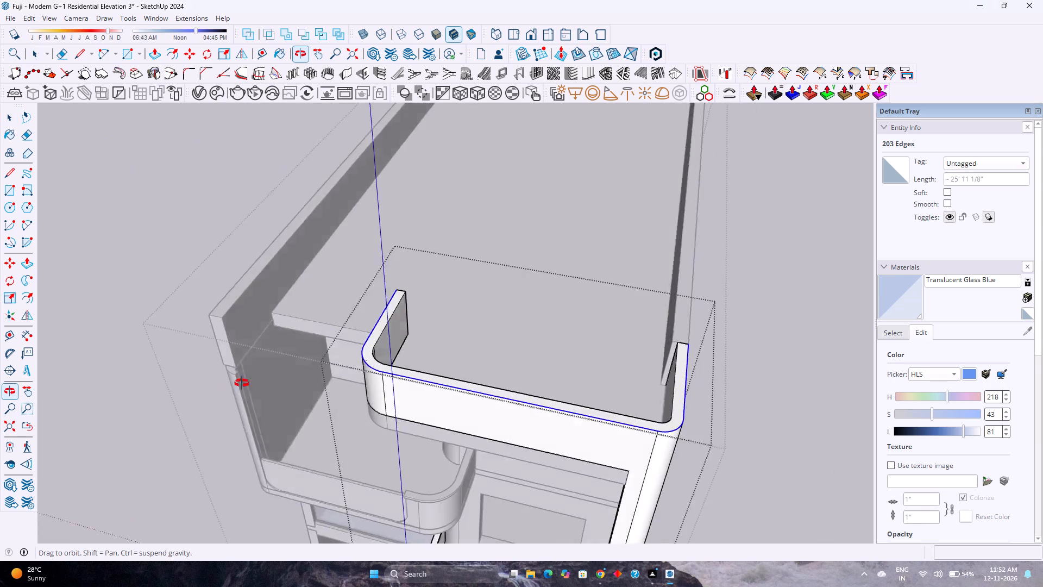
pyautogui.moveTo(242, 383); pyautogui.dragTo(621, 377, button='middle')
pyautogui.middleClick(621, 377)
pyautogui.scroll(3, 338, 326)
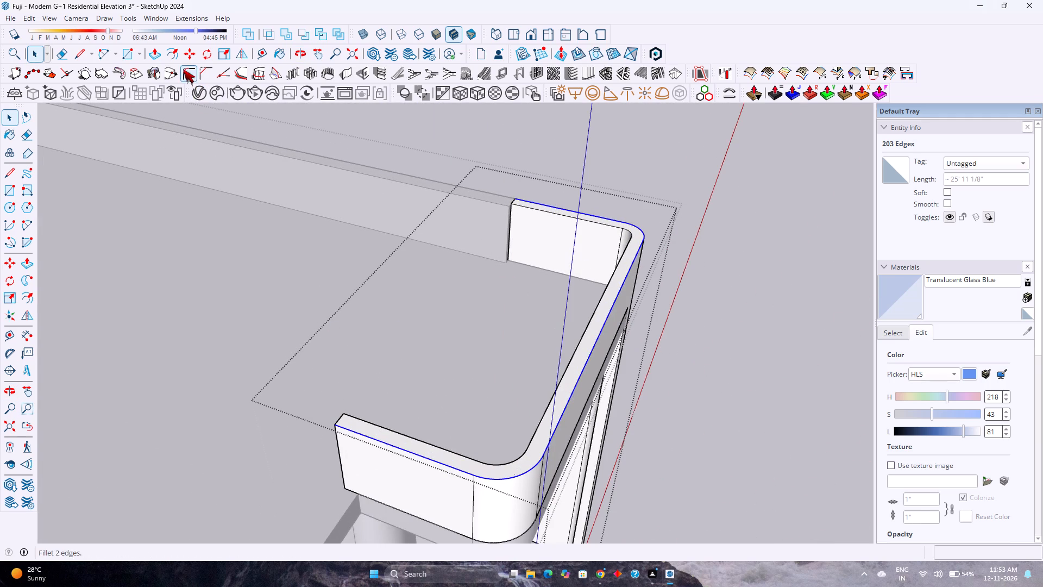
pyautogui.click(170, 55)
pyautogui.click(382, 446)
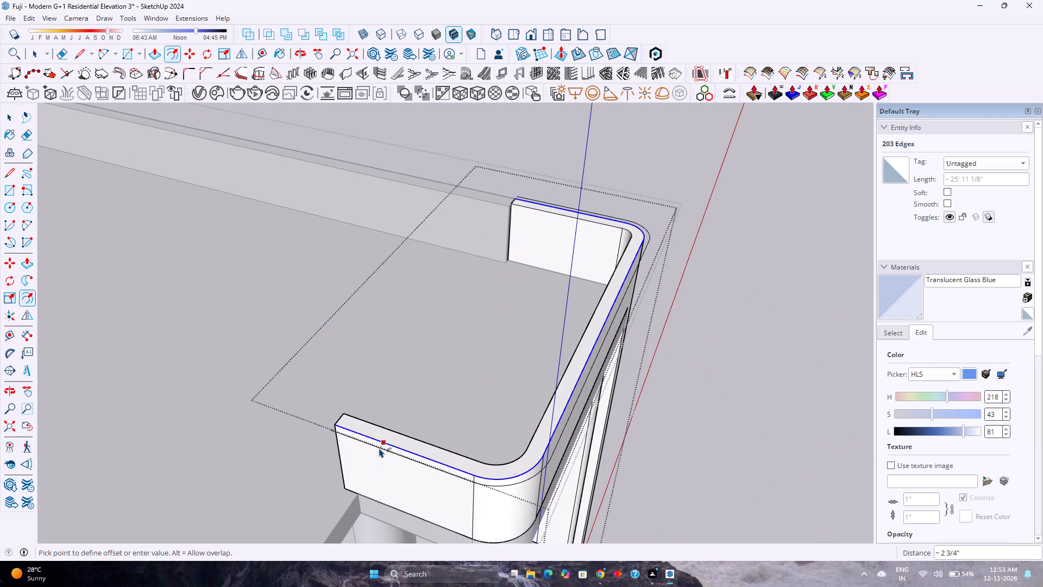
pyautogui.press('1')
pyautogui.press('Return')
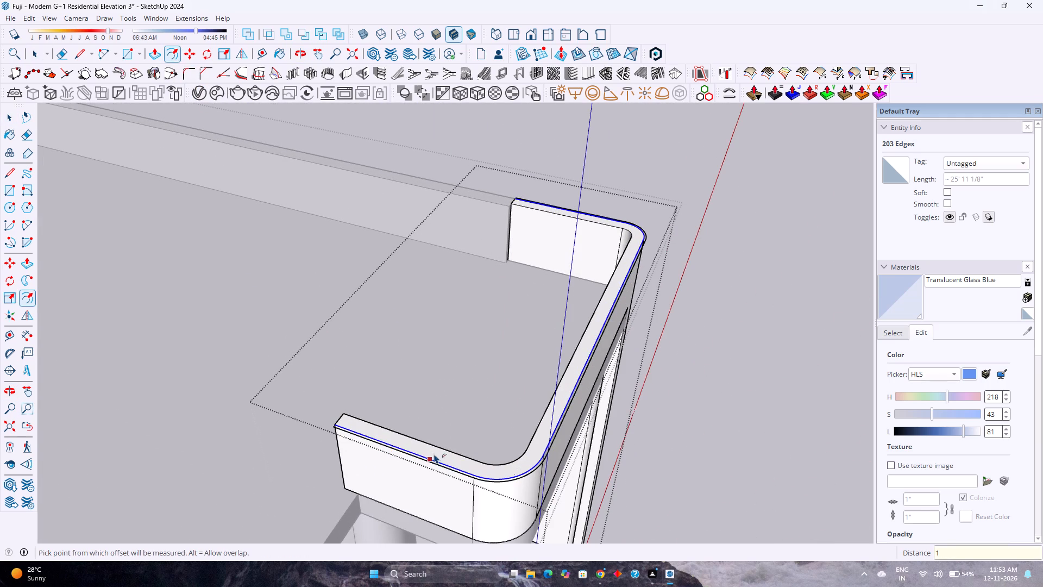
# Draw a short line joining the original and offset edges at the end of one parapet side return.
pyautogui.scroll(3, 434, 454)
pyautogui.scroll(-15, 435, 459)
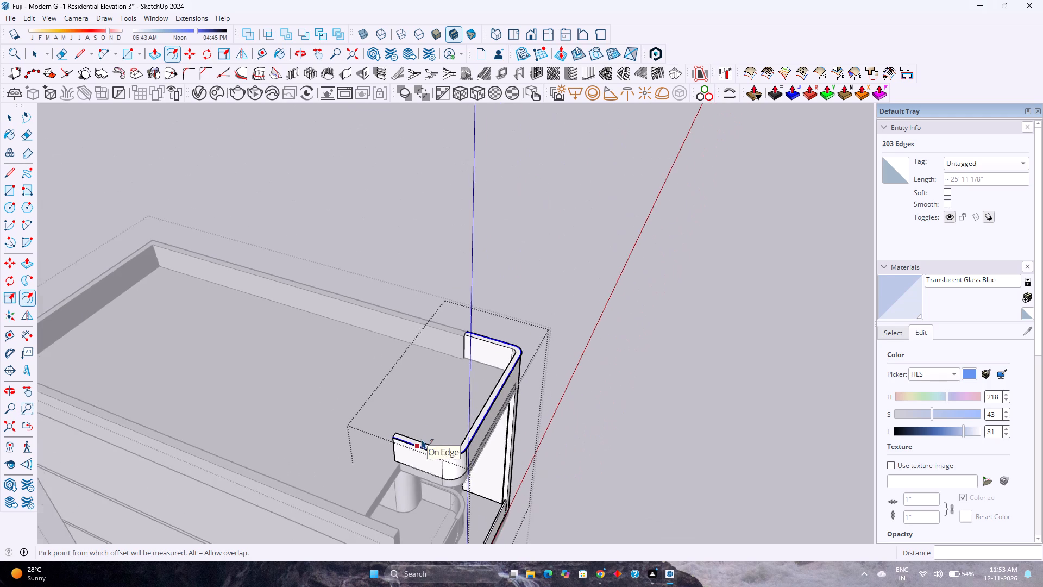
pyautogui.scroll(4, 406, 450)
pyautogui.keyDown('shift'); pyautogui.moveTo(494, 519); pyautogui.dragTo(461, 370, button='middle'); pyautogui.keyUp('shift')
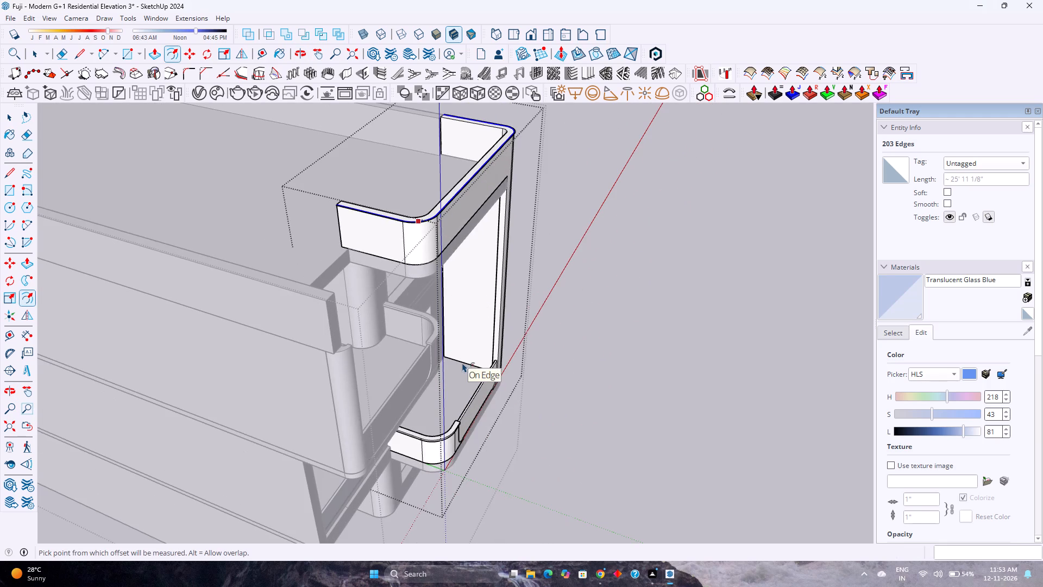
pyautogui.scroll(4, 447, 322)
pyautogui.keyDown('shift'); pyautogui.moveTo(454, 323); pyautogui.dragTo(492, 430, button='middle'); pyautogui.keyUp('shift')
pyautogui.scroll(5, 364, 319)
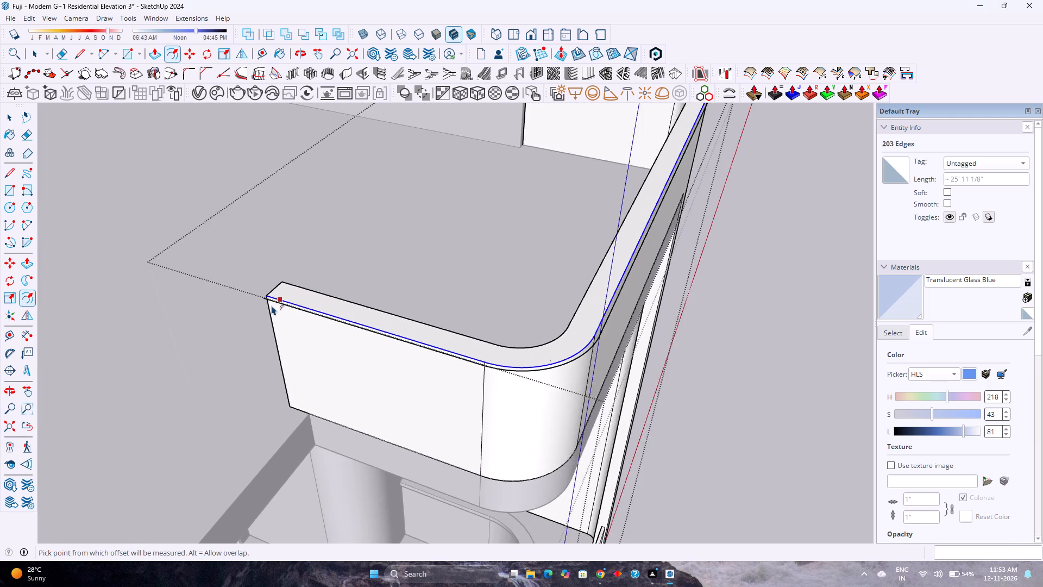
pyautogui.scroll(8, 272, 305)
pyautogui.press('l')
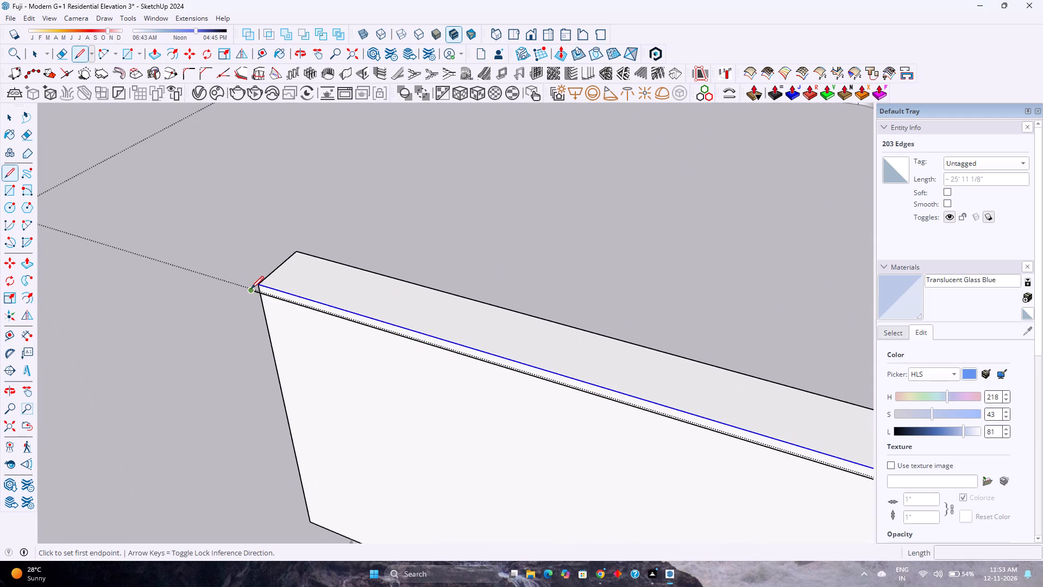
pyautogui.click(253, 288)
pyautogui.click(260, 284)
pyautogui.scroll(-4, 313, 311)
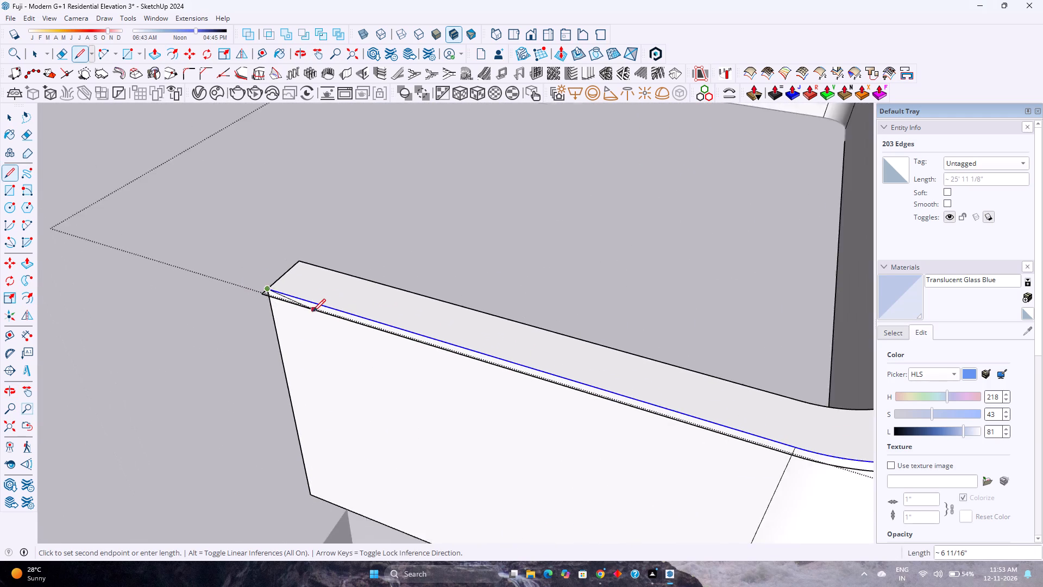
pyautogui.scroll(-5, 313, 311)
pyautogui.press('Escape')
# Draw a 1" line joining the original and offset edges at the opposite side return's end, where it meets the long side parapet.
pyautogui.scroll(-9, 311, 310)
pyautogui.keyDown('shift'); pyautogui.moveTo(445, 184); pyautogui.dragTo(423, 354, button='middle'); pyautogui.keyUp('shift')
pyautogui.keyDown('shift'); pyautogui.middleClick(423, 354); pyautogui.keyUp('shift')
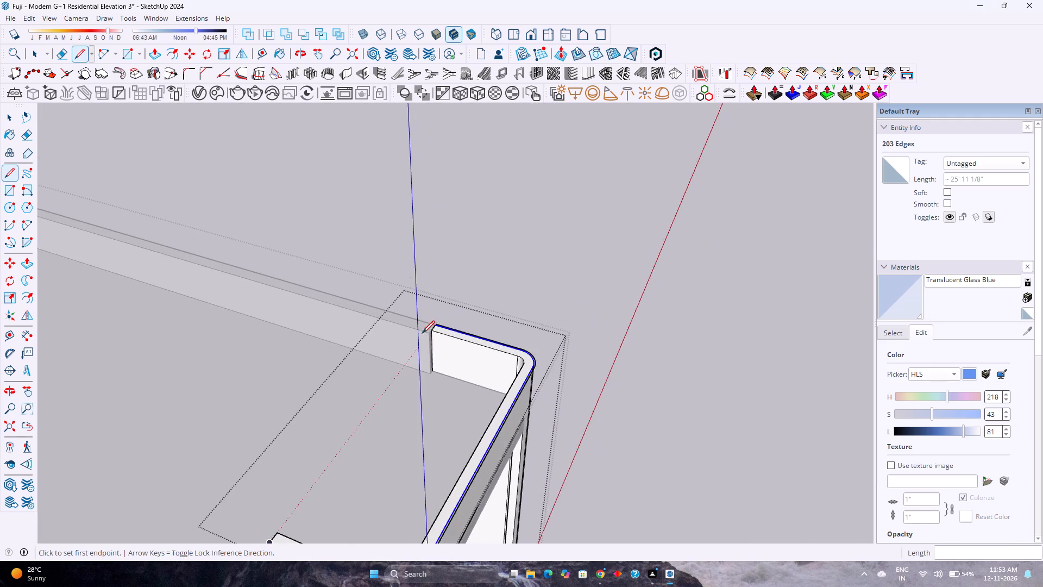
pyautogui.scroll(19, 424, 327)
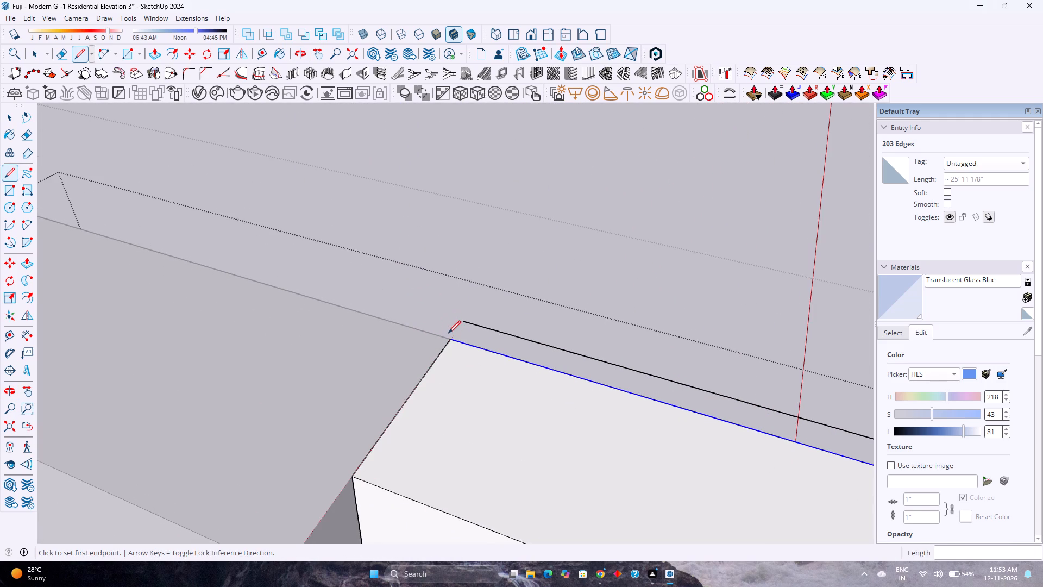
pyautogui.click(449, 340)
pyautogui.click(464, 320)
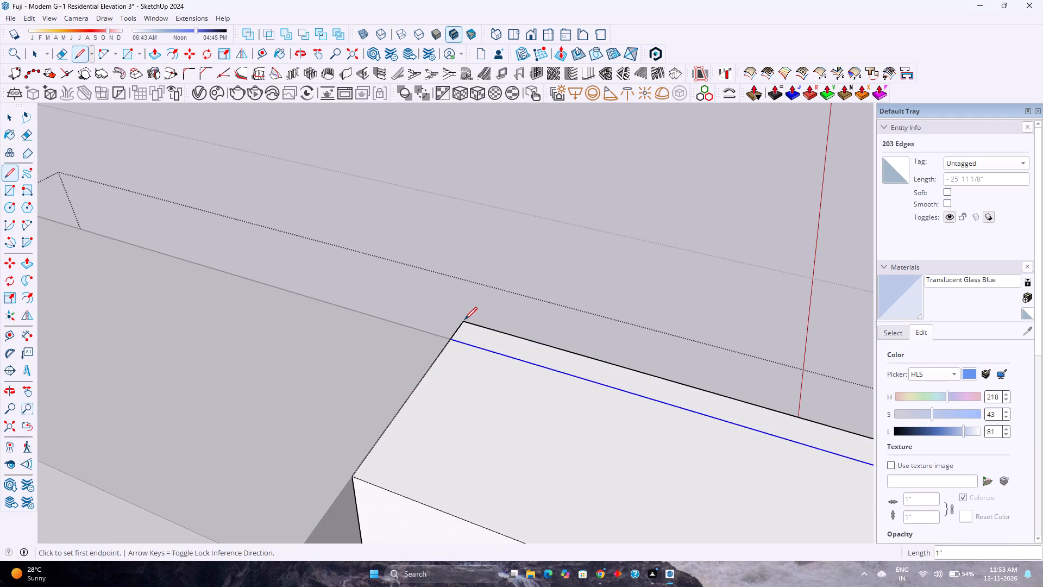
# Push/Pull the narrow offset strip around the parapet's top 2" downward to form a projecting lip.
pyautogui.scroll(-10, 464, 320)
pyautogui.moveTo(536, 366); pyautogui.dragTo(312, 340, button='middle')
pyautogui.scroll(-4, 310, 329)
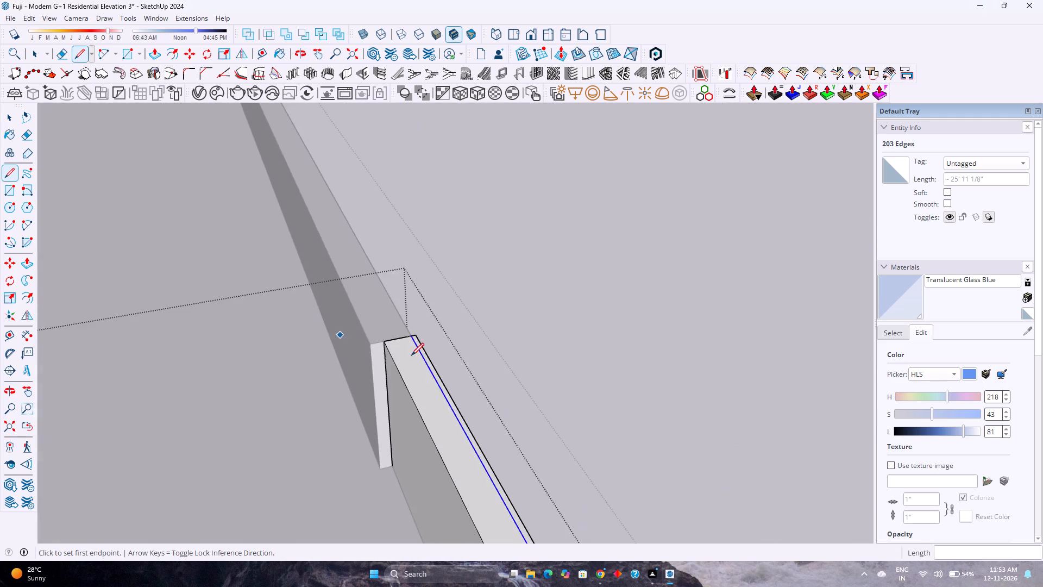
pyautogui.moveTo(410, 364); pyautogui.dragTo(275, 324, button='middle')
pyautogui.middleClick(269, 320)
pyautogui.press('p')
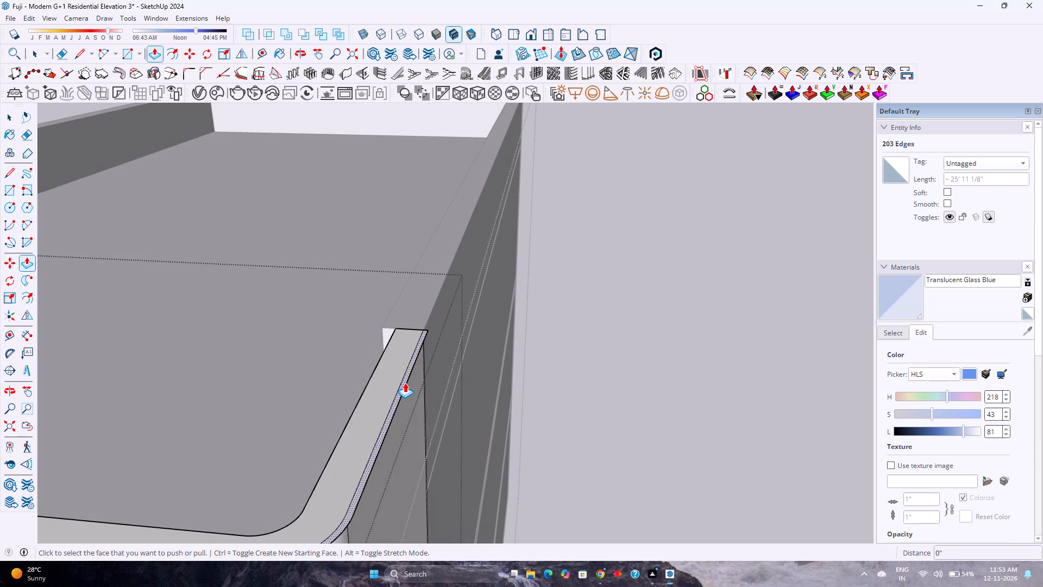
pyautogui.click(405, 383)
pyautogui.press('2')
pyautogui.press('Return')
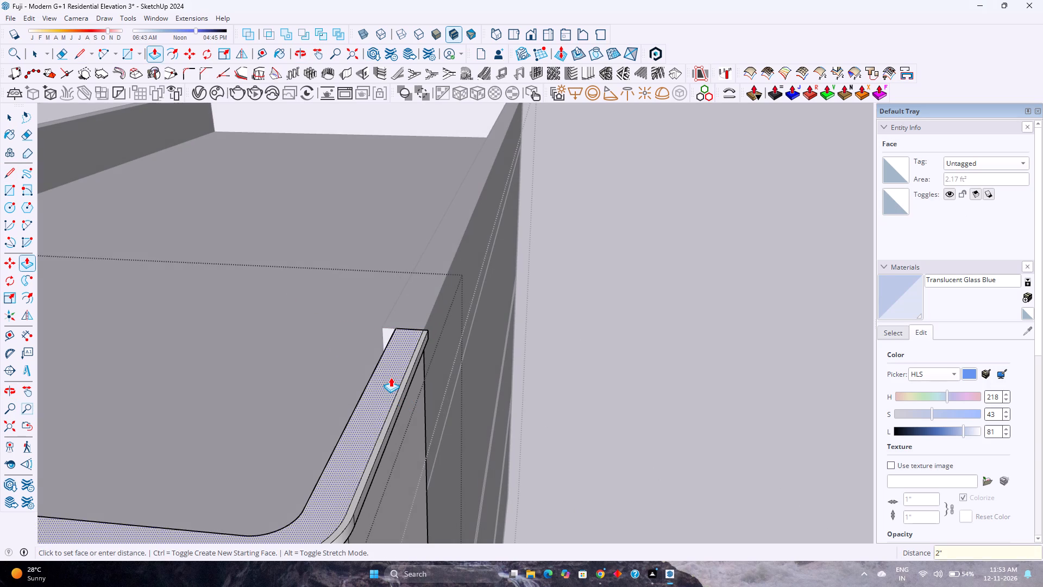
# Erase the inner dividing edges on the parapet's top along one side return, its rounded corner and the long front run.
pyautogui.scroll(-13, 389, 376)
pyautogui.keyDown('shift'); pyautogui.moveTo(330, 395); pyautogui.dragTo(496, 340, button='middle'); pyautogui.keyUp('shift')
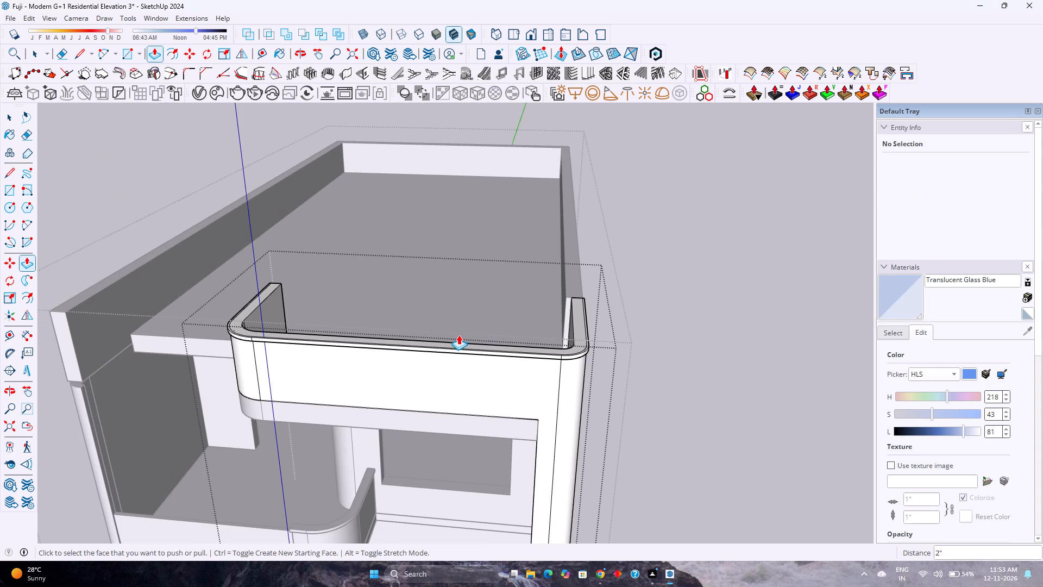
pyautogui.scroll(-3, 420, 336)
pyautogui.moveTo(336, 385); pyautogui.dragTo(463, 258, button='middle')
pyautogui.middleClick(465, 258)
pyautogui.moveTo(474, 257); pyautogui.dragTo(482, 261, button='middle')
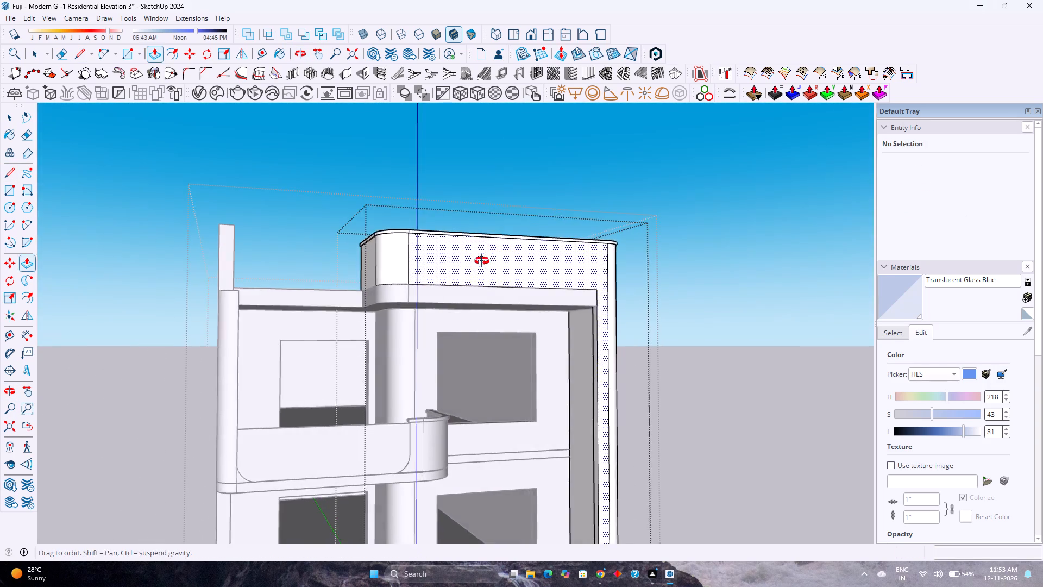
pyautogui.moveTo(482, 261); pyautogui.dragTo(505, 444, button='middle')
pyautogui.scroll(9, 399, 388)
pyautogui.press('e')
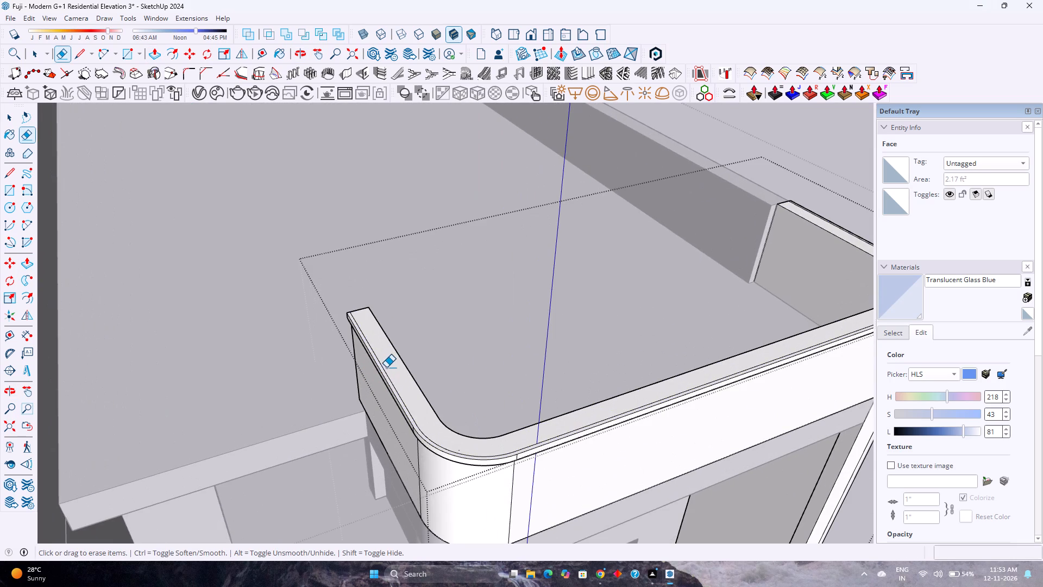
pyautogui.moveTo(386, 367); pyautogui.dragTo(381, 369)
pyautogui.hotkey('ctrl', 'z')
pyautogui.scroll(4, 395, 381)
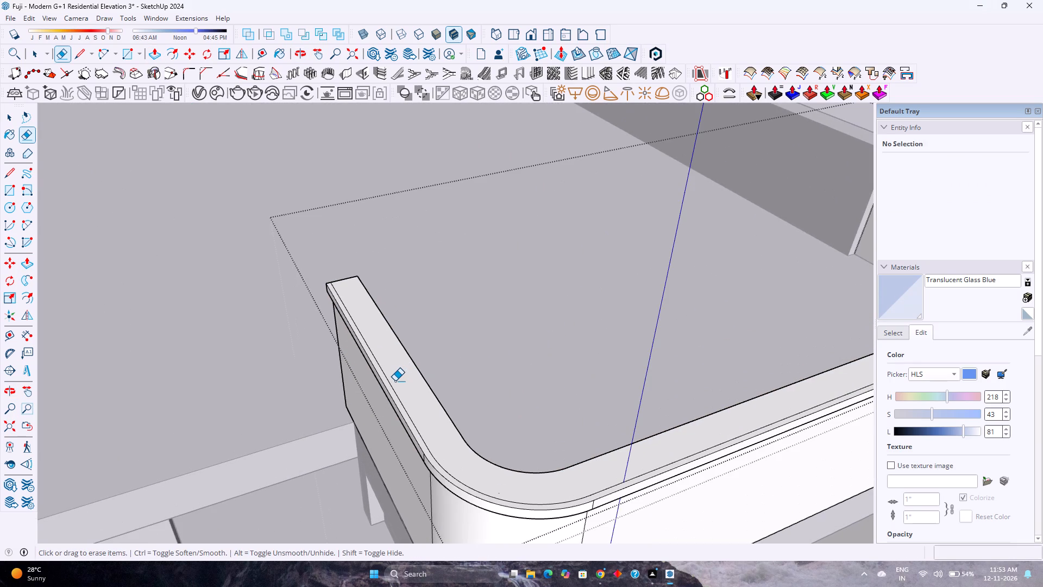
pyautogui.click(395, 381)
pyautogui.click(433, 453)
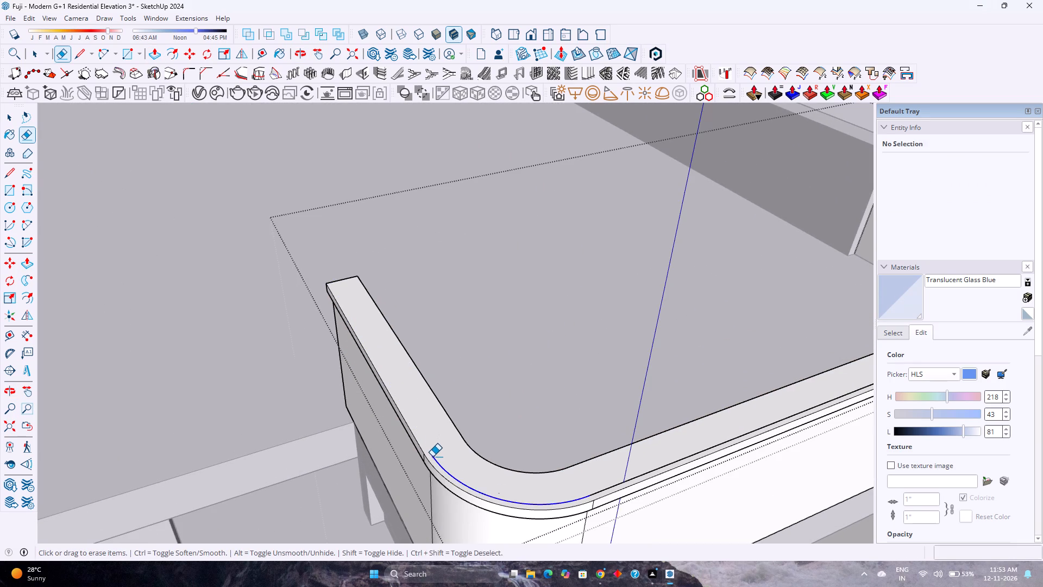
pyautogui.click(606, 489)
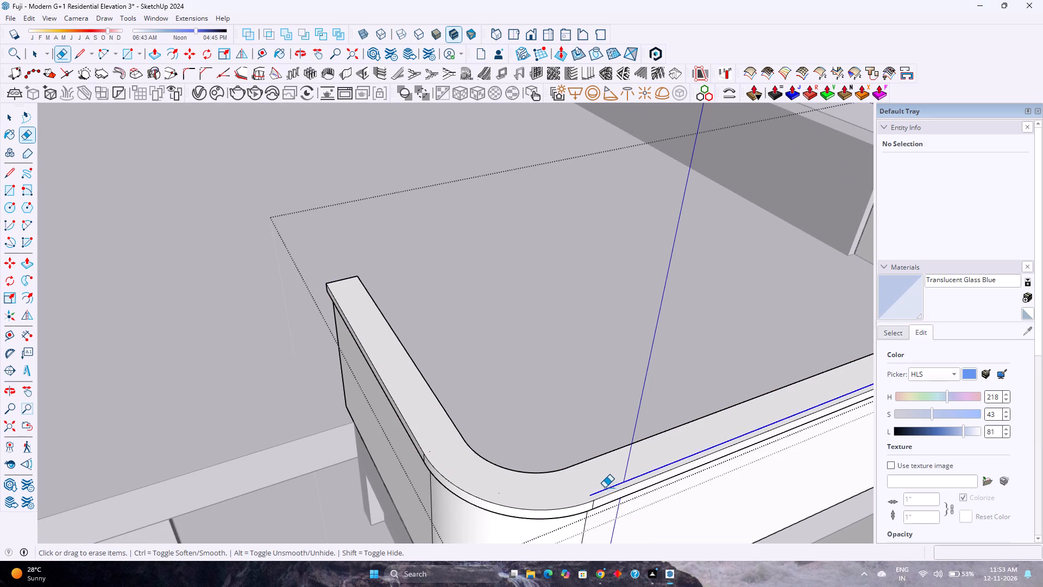
# Erase the remaining dividing edges on the parapet's top at the other rounded corner and its side return.
pyautogui.scroll(-6, 521, 445)
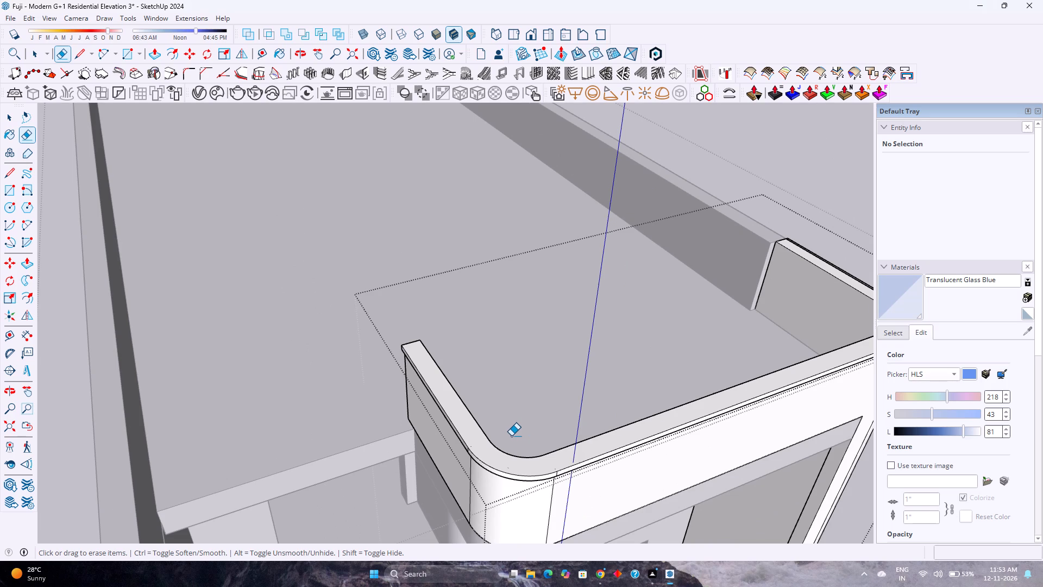
pyautogui.scroll(-4, 511, 436)
pyautogui.keyDown('shift'); pyautogui.moveTo(758, 373); pyautogui.dragTo(608, 464, button='middle'); pyautogui.keyUp('shift')
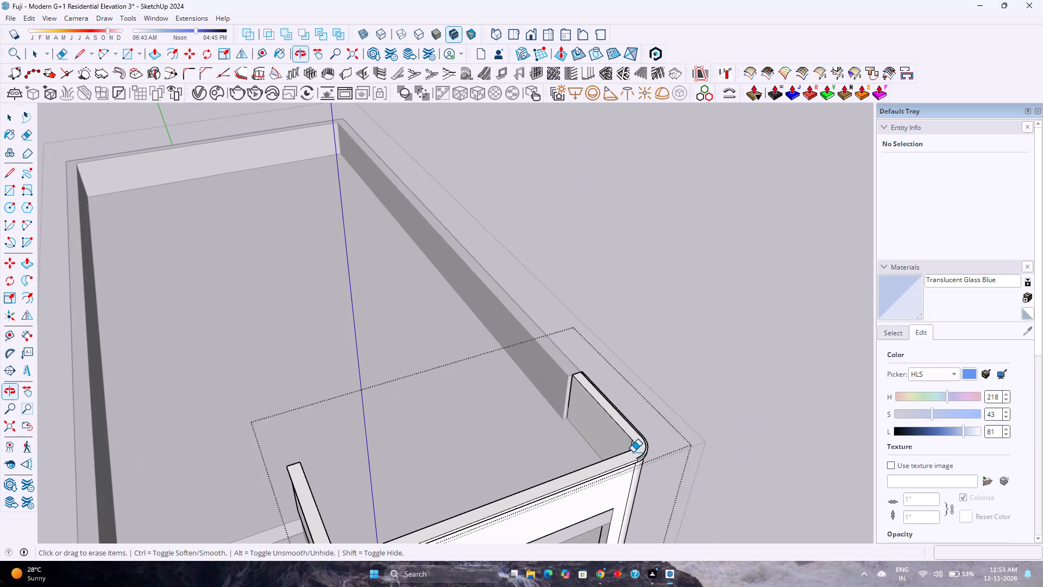
pyautogui.scroll(12, 643, 454)
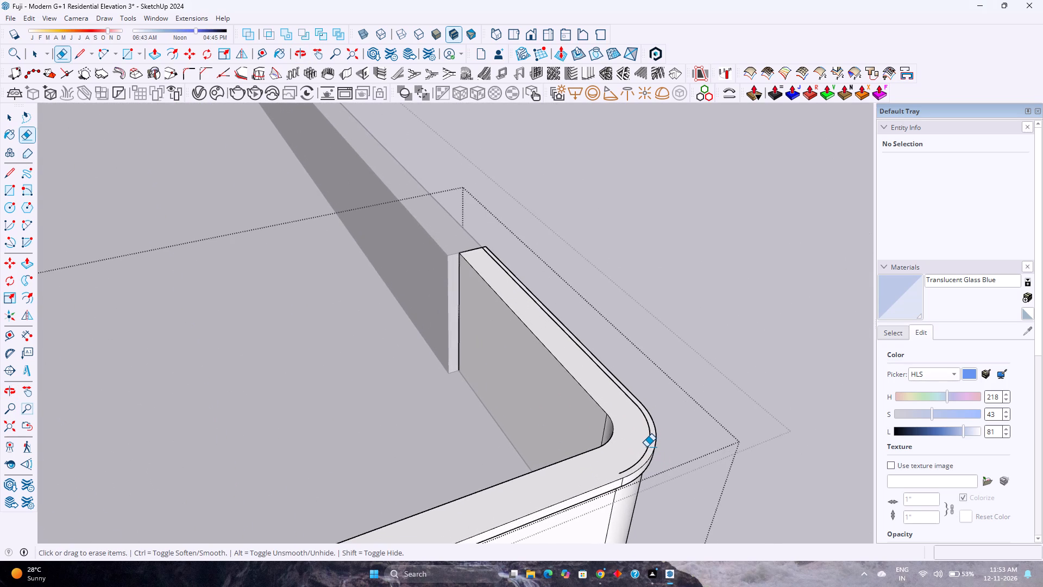
pyautogui.click(646, 447)
pyautogui.click(646, 447)
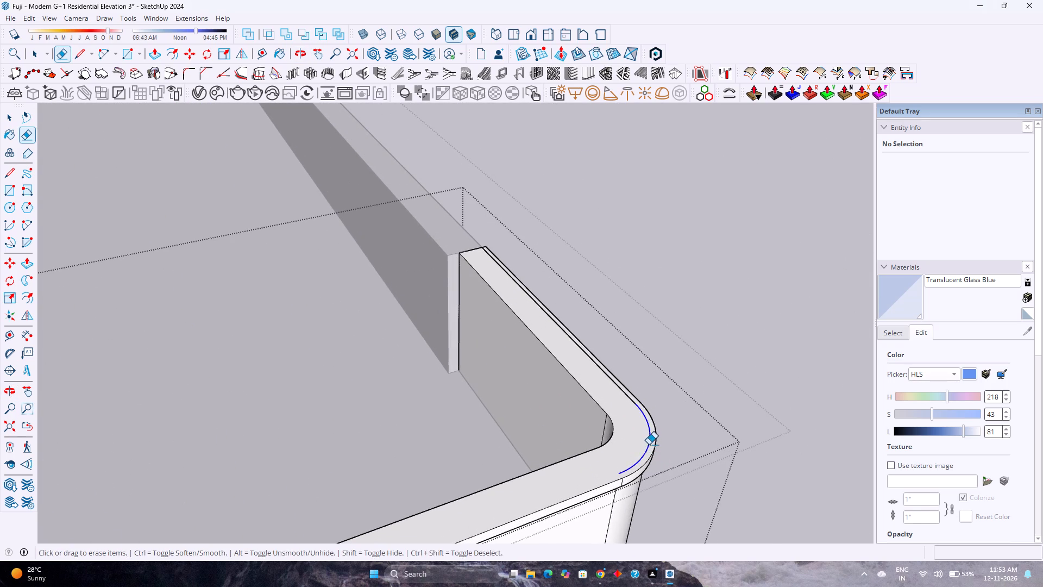
pyautogui.click(617, 385)
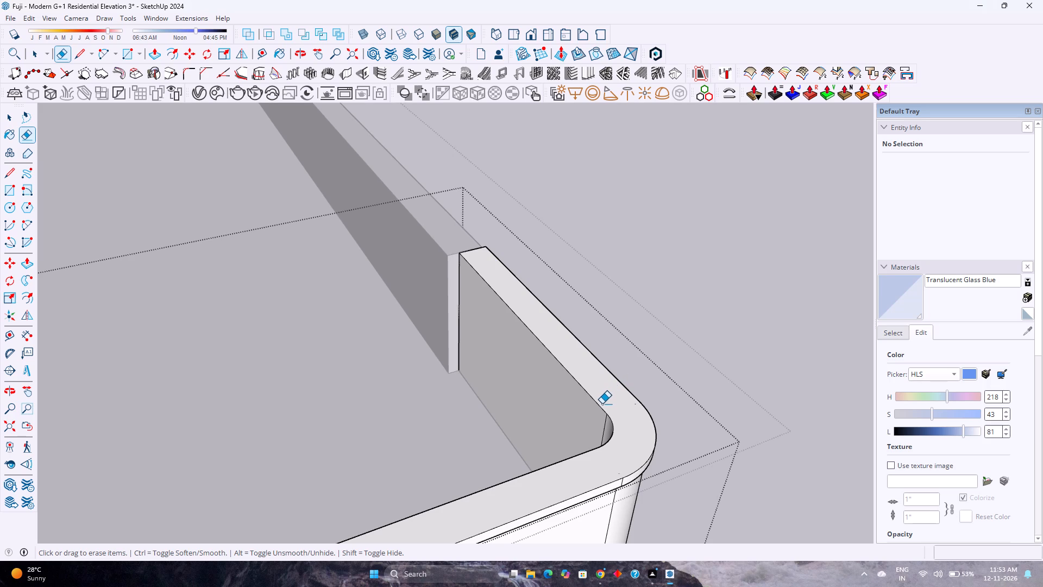
# Hide the front parapet's merged top face.
pyautogui.press('space')
pyautogui.click(608, 401)
pyautogui.rightClick(609, 401)
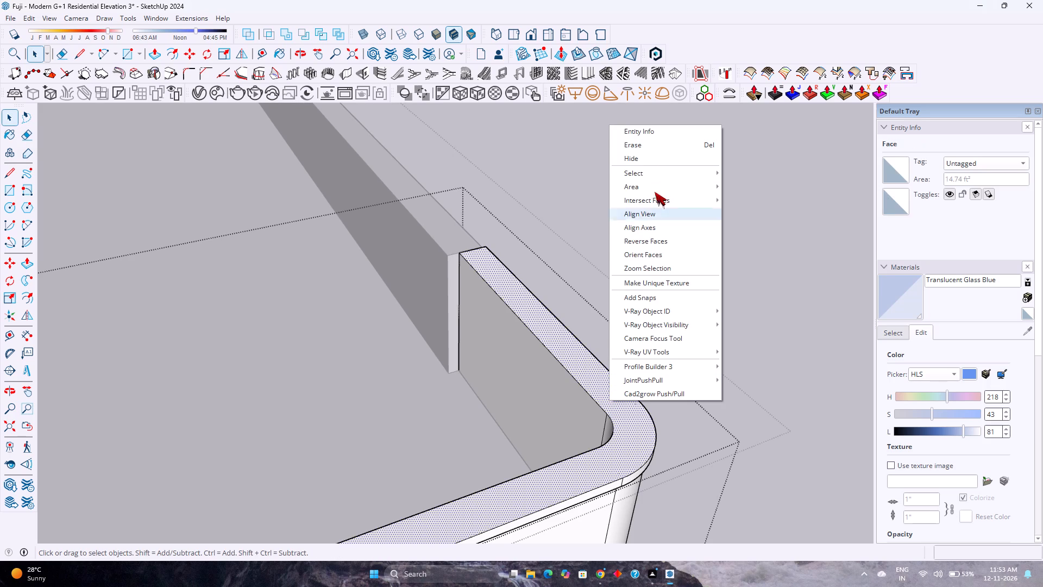
pyautogui.click(636, 155)
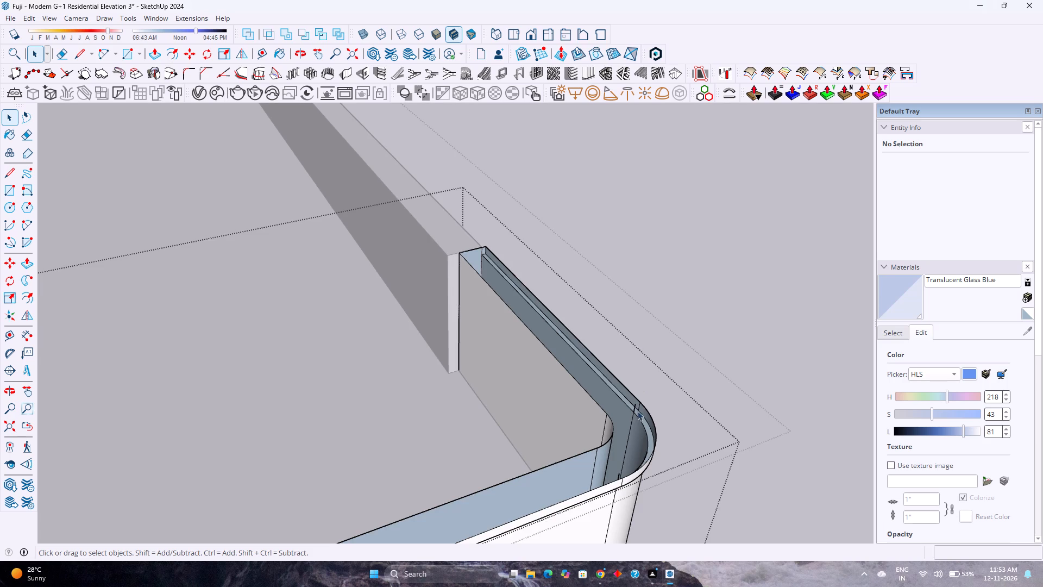
# Erase the two leftover short 2" vertical edges inside the parapet lip at the rounded corner nearest the long side parapet.
pyautogui.scroll(7, 637, 419)
pyautogui.moveTo(637, 413); pyautogui.dragTo(578, 383, button='middle')
pyautogui.middleClick(578, 383)
pyautogui.scroll(2, 626, 433)
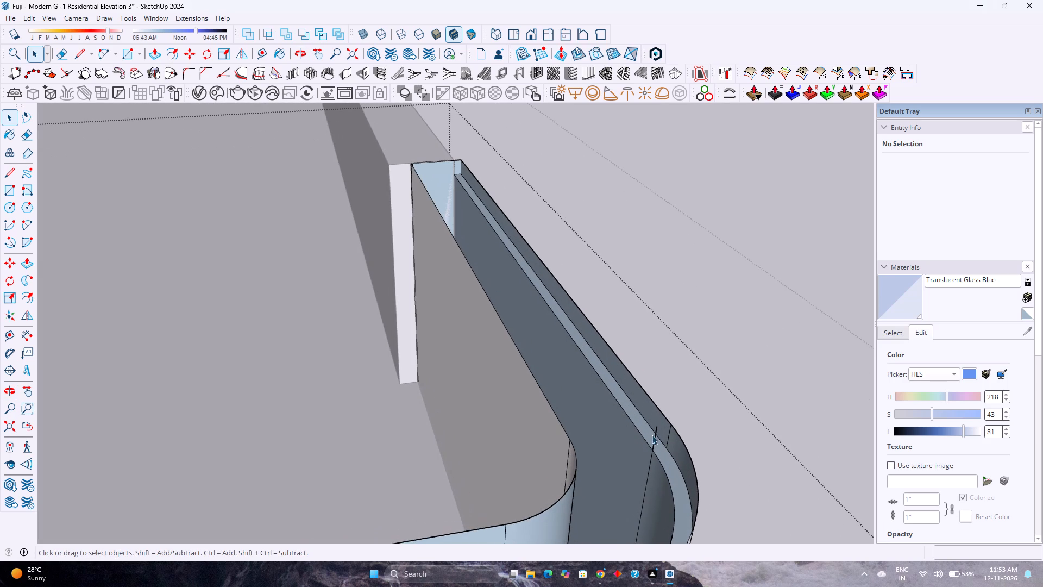
pyautogui.click(657, 432)
pyautogui.press('Delete')
pyautogui.scroll(-2, 625, 409)
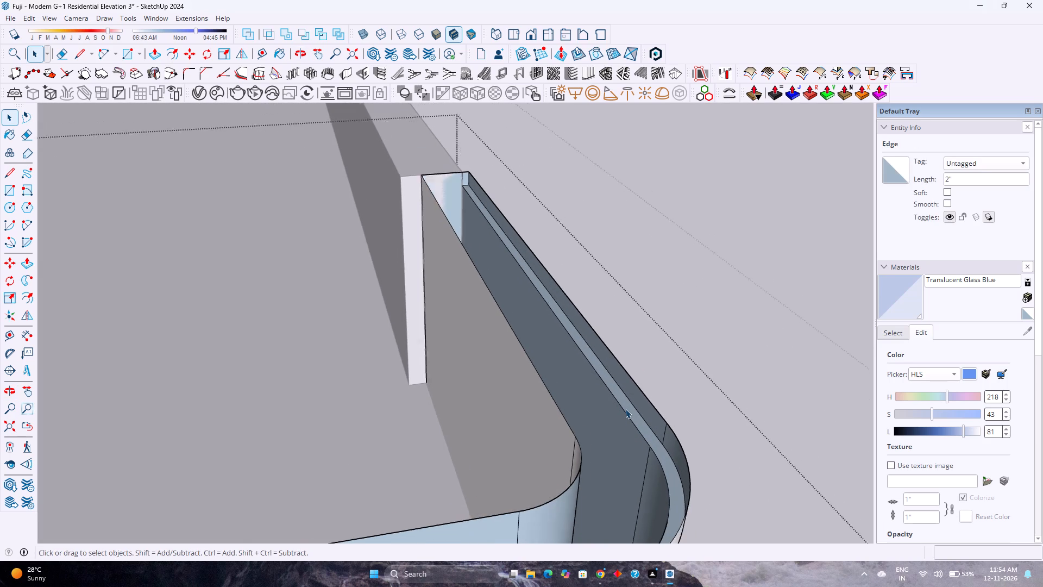
pyautogui.scroll(-5, 625, 409)
pyautogui.keyDown('shift'); pyautogui.moveTo(585, 430); pyautogui.dragTo(608, 382, button='middle'); pyautogui.keyUp('shift')
pyautogui.keyDown('shift'); pyautogui.middleClick(608, 382); pyautogui.keyUp('shift')
pyautogui.scroll(6, 628, 435)
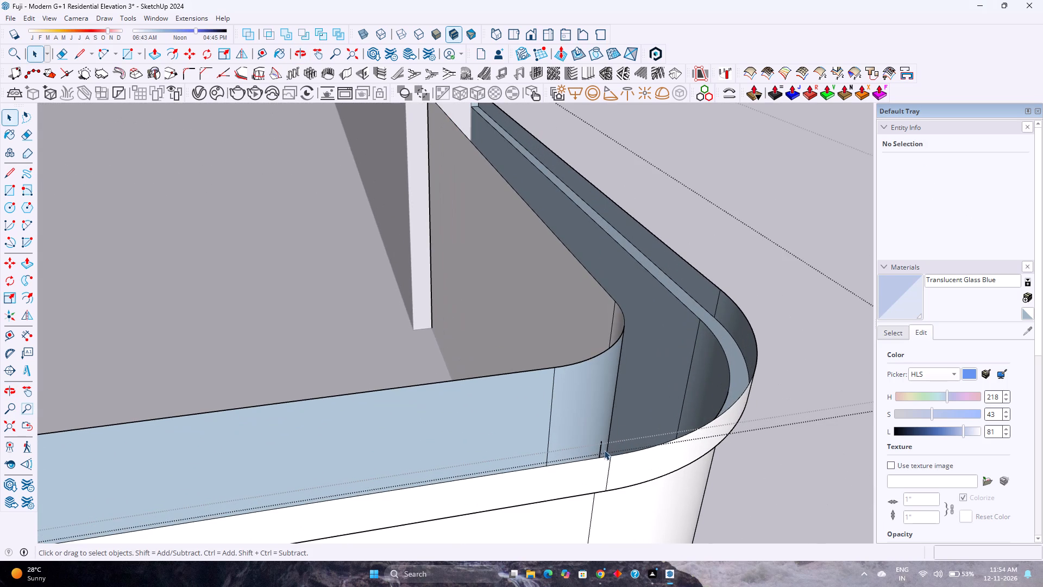
pyautogui.click(602, 443)
pyautogui.click(600, 445)
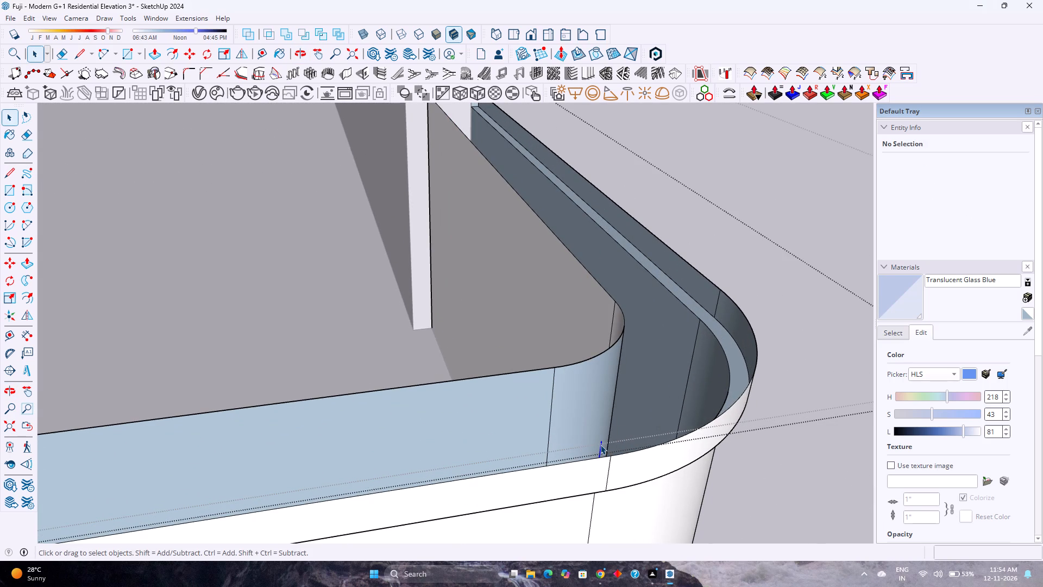
pyautogui.press('Delete')
# Erase the first leftover short vertical edge inside the lip at the front parapet's opposite rounded corner.
pyautogui.scroll(-8, 620, 409)
pyautogui.keyDown('shift'); pyautogui.moveTo(497, 394); pyautogui.dragTo(805, 375, button='middle'); pyautogui.keyUp('shift')
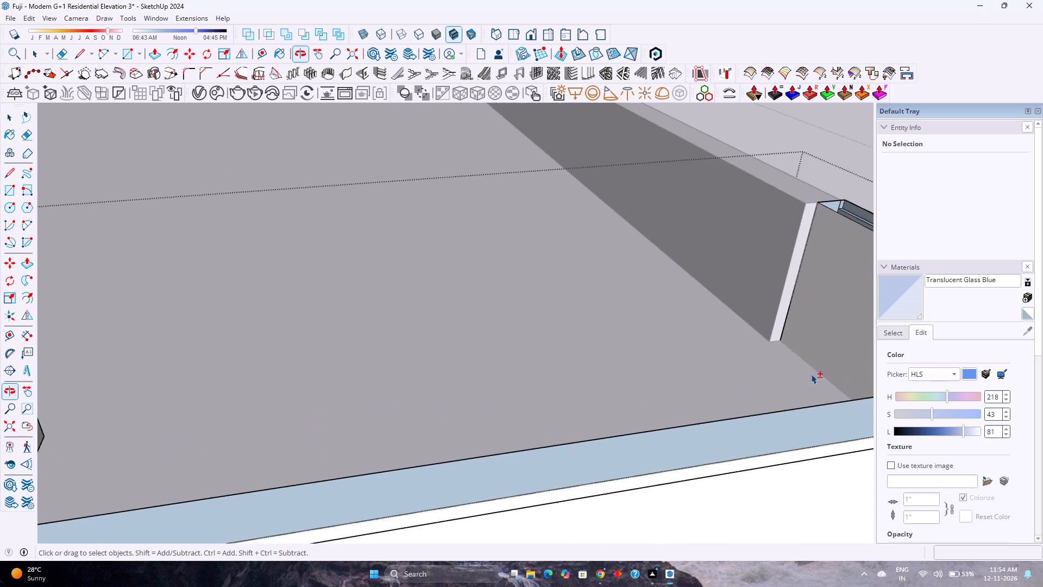
pyautogui.scroll(-7, 689, 356)
pyautogui.scroll(2, 429, 391)
pyautogui.moveTo(429, 392); pyautogui.dragTo(193, 421, button='middle')
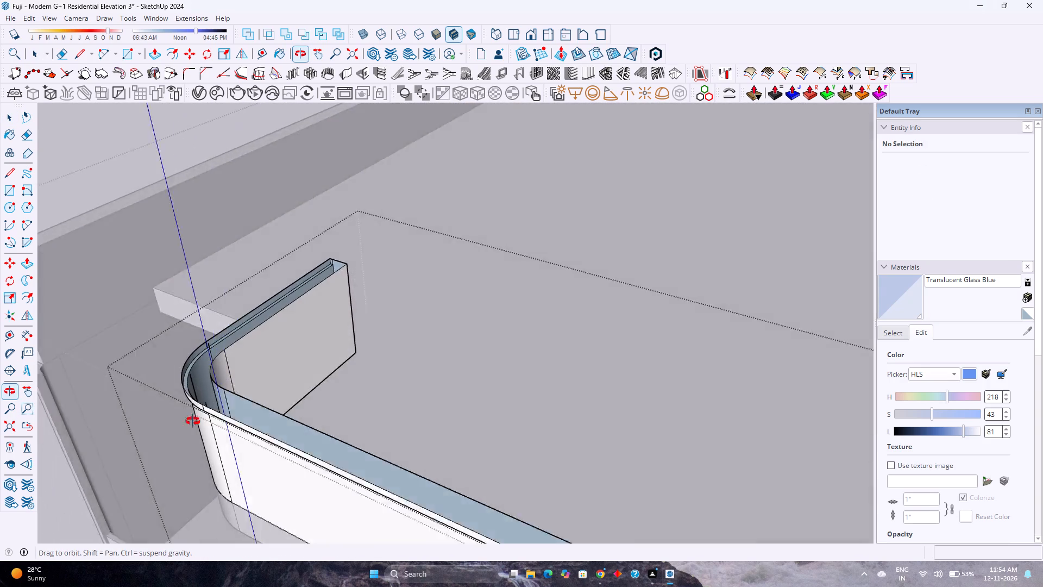
pyautogui.moveTo(193, 421); pyautogui.dragTo(139, 439, button='middle')
pyautogui.scroll(5, 164, 348)
pyautogui.keyDown('shift'); pyautogui.moveTo(177, 357); pyautogui.dragTo(326, 449, button='middle'); pyautogui.keyUp('shift')
pyautogui.moveTo(319, 451); pyautogui.dragTo(134, 360, button='middle')
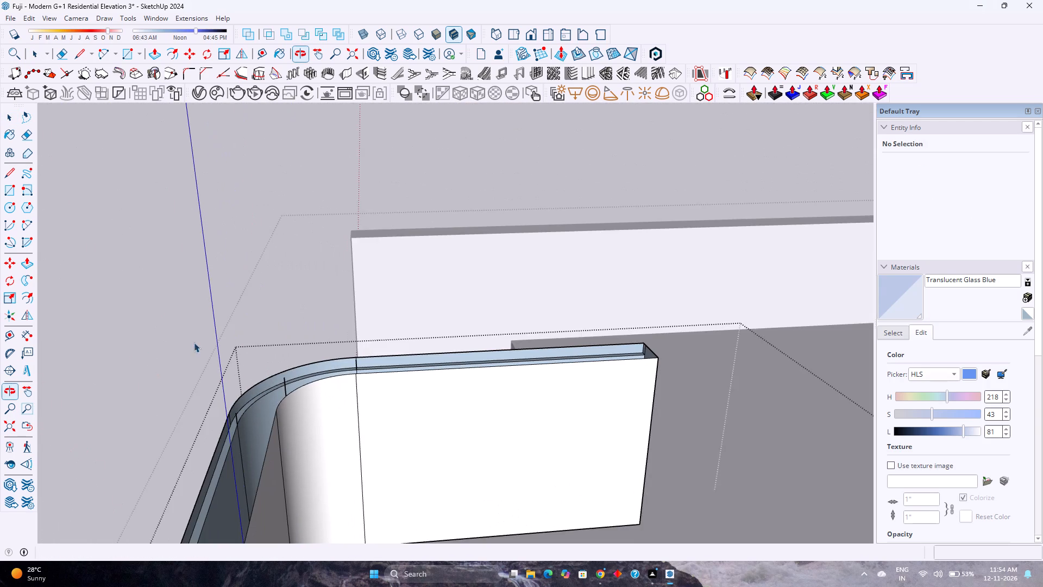
pyautogui.scroll(6, 226, 452)
pyautogui.moveTo(238, 411); pyautogui.dragTo(258, 442, button='middle')
pyautogui.middleClick(258, 442)
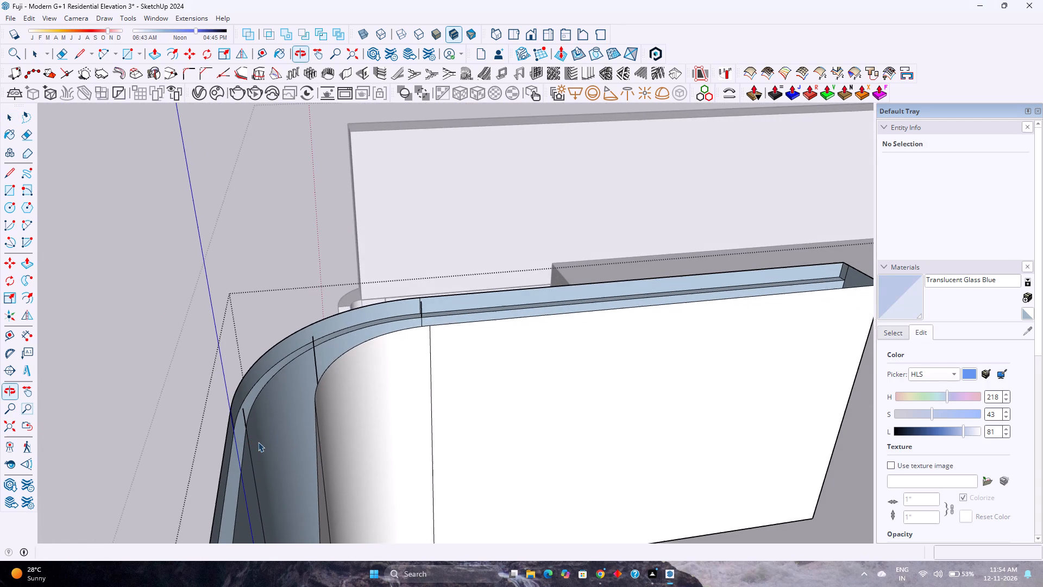
pyautogui.scroll(4, 252, 430)
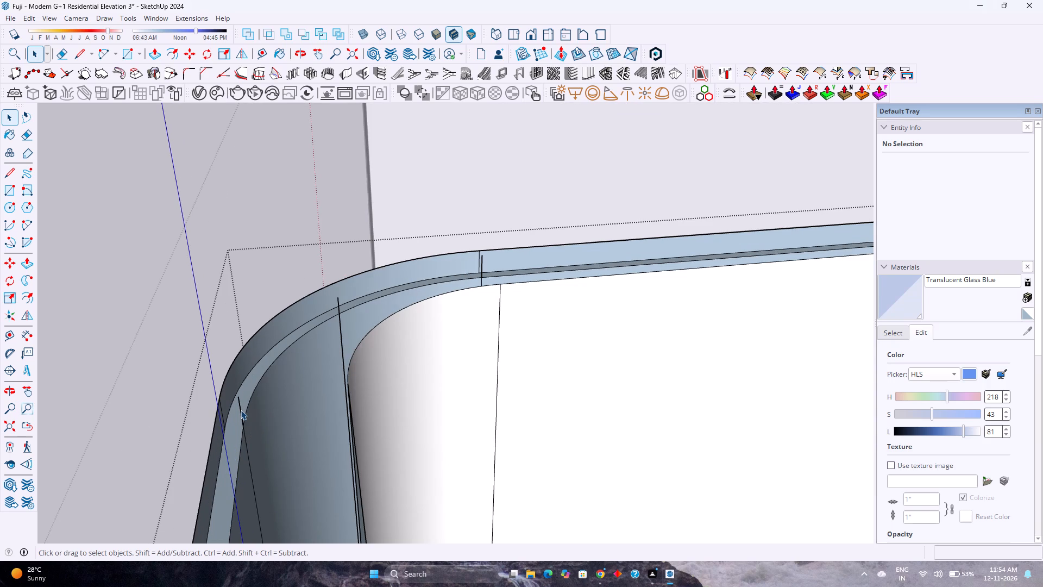
pyautogui.click(241, 410)
pyautogui.press('Delete')
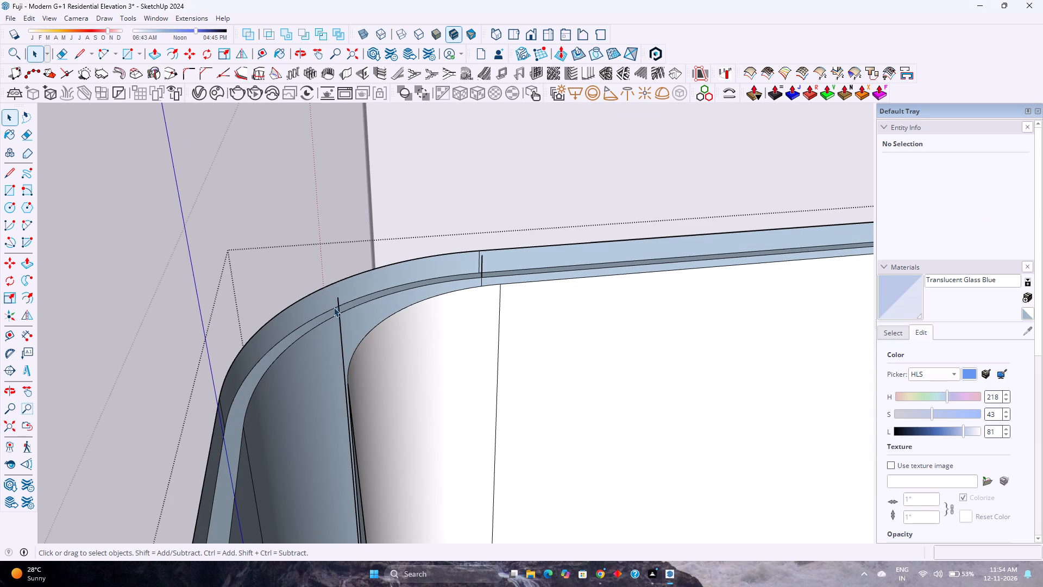
# Erase the 3' vertical edge and the remaining short edge inside the front parapet at the same rounded corner.
pyautogui.click(340, 303)
pyautogui.moveTo(344, 304); pyautogui.dragTo(455, 395, button='middle')
pyautogui.middleClick(455, 395)
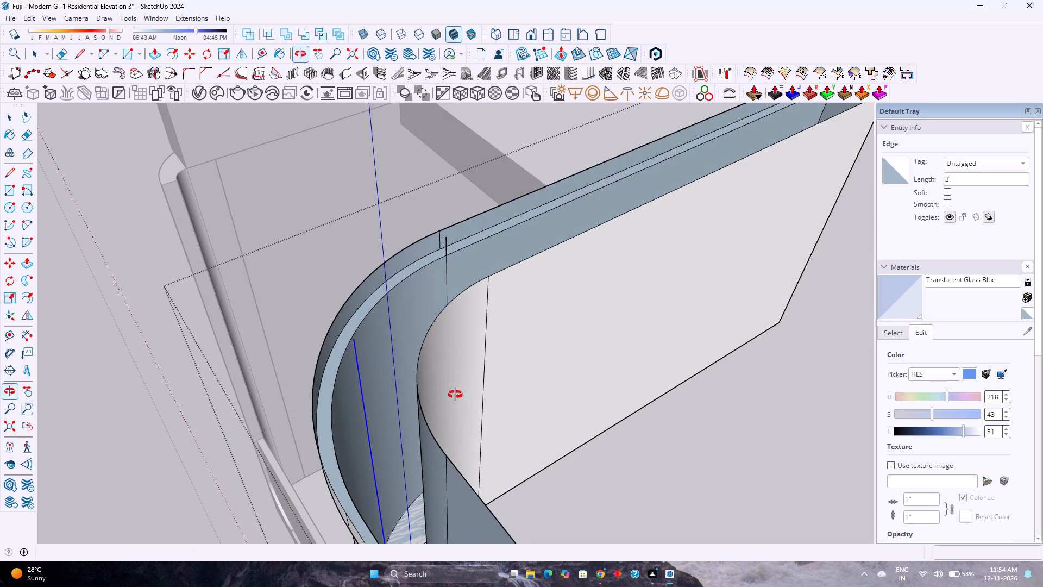
pyautogui.press('Delete')
pyautogui.press('Delete')
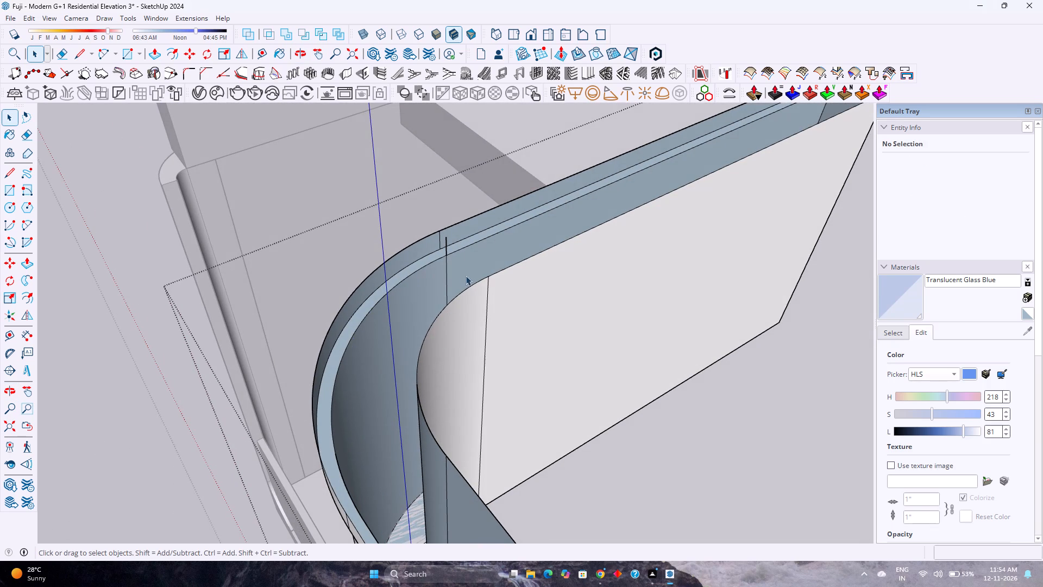
pyautogui.click(447, 244)
pyautogui.moveTo(437, 259); pyautogui.dragTo(452, 272, button='middle')
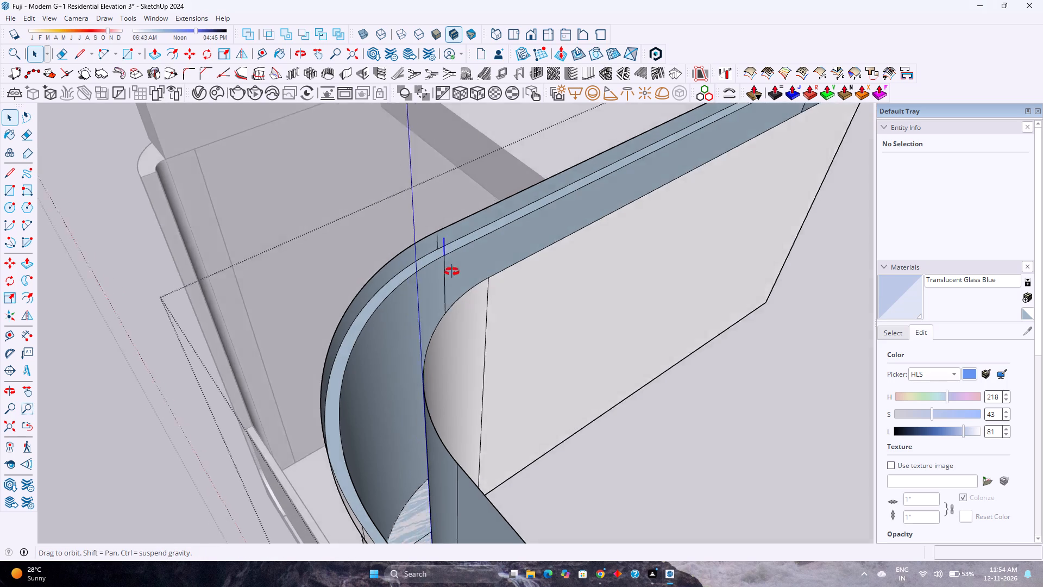
pyautogui.moveTo(452, 272); pyautogui.dragTo(560, 327, button='middle')
pyautogui.press('Delete')
# Unhide the front parapet's hidden top face and leave the parapet group.
pyautogui.scroll(-6, 536, 316)
pyautogui.moveTo(480, 356); pyautogui.dragTo(705, 291, button='middle')
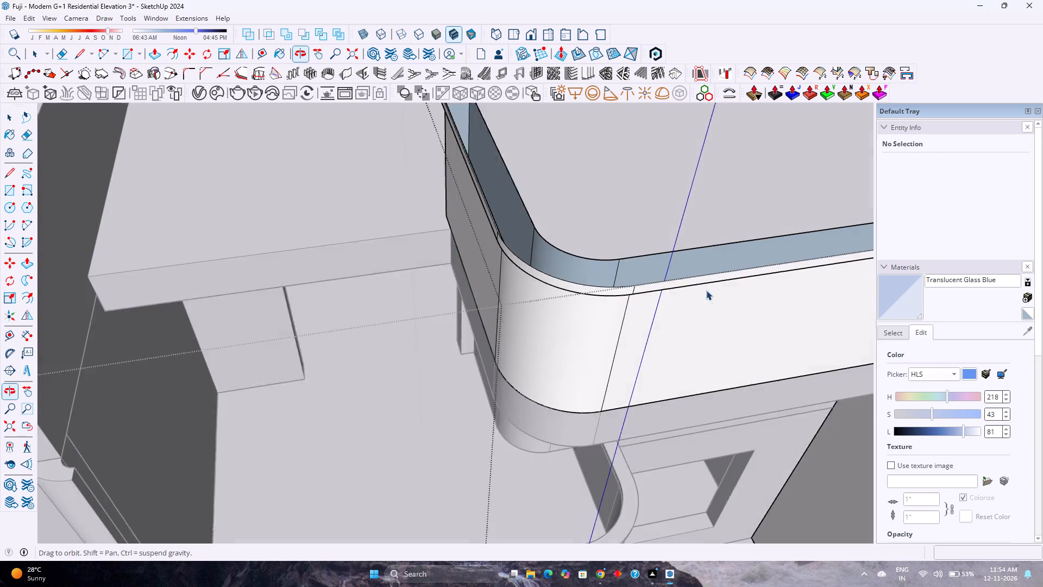
pyautogui.scroll(-2, 598, 305)
pyautogui.keyDown('shift'); pyautogui.moveTo(566, 311); pyautogui.dragTo(408, 433, button='middle'); pyautogui.keyUp('shift')
pyautogui.moveTo(376, 419); pyautogui.dragTo(449, 375, button='middle')
pyautogui.middleClick(454, 372)
pyautogui.scroll(-5, 474, 365)
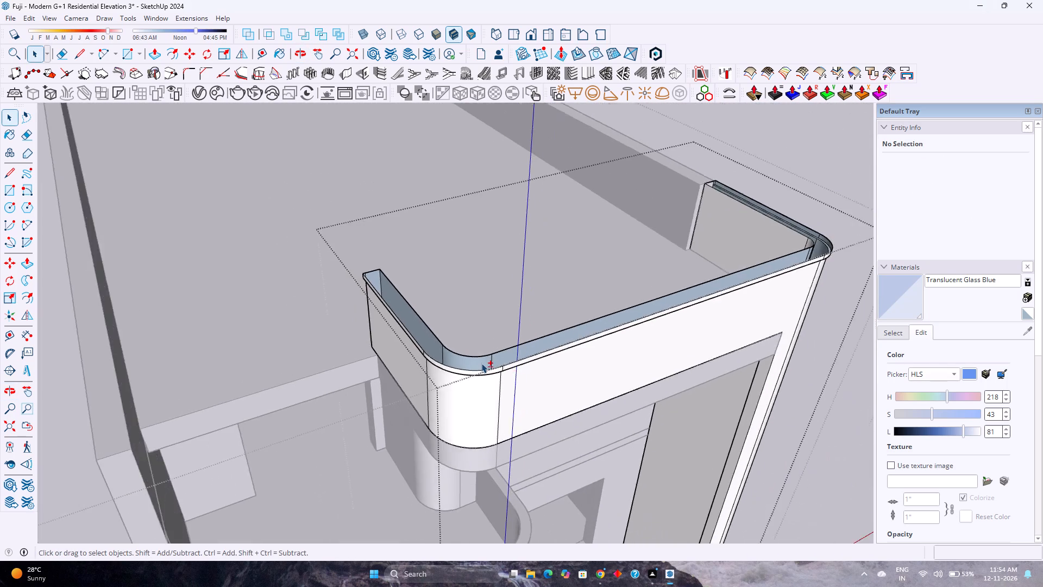
pyautogui.keyDown('shift'); pyautogui.moveTo(520, 379); pyautogui.dragTo(504, 420, button='middle'); pyautogui.keyUp('shift')
pyautogui.click(30, 18)
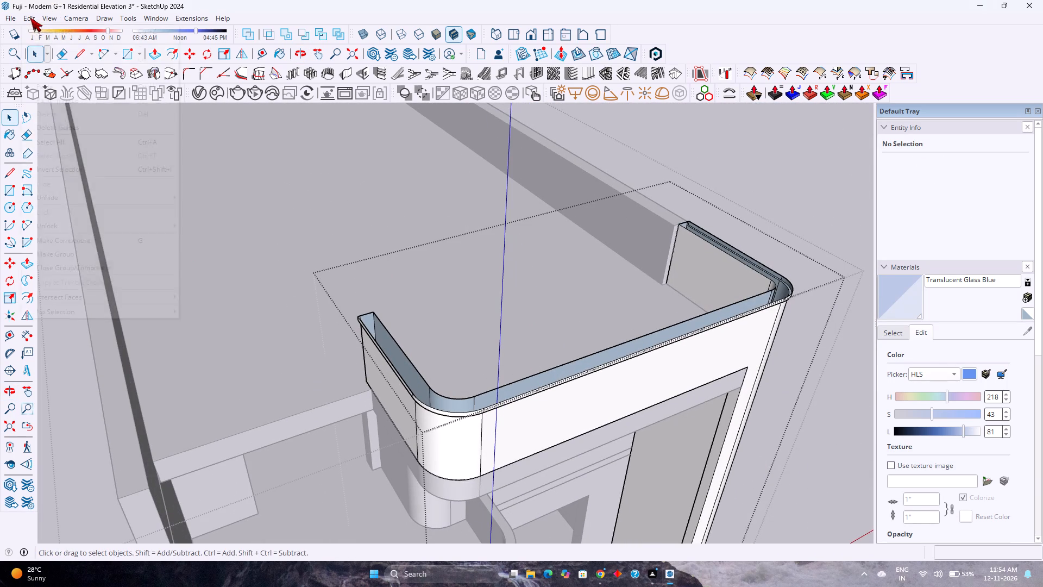
pyautogui.click(216, 221)
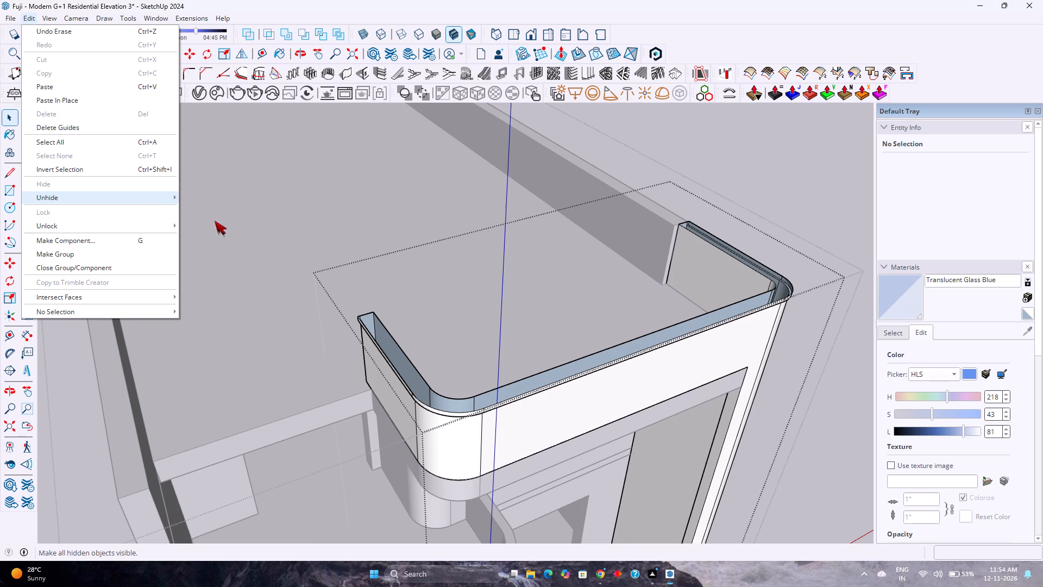
pyautogui.scroll(-3, 500, 378)
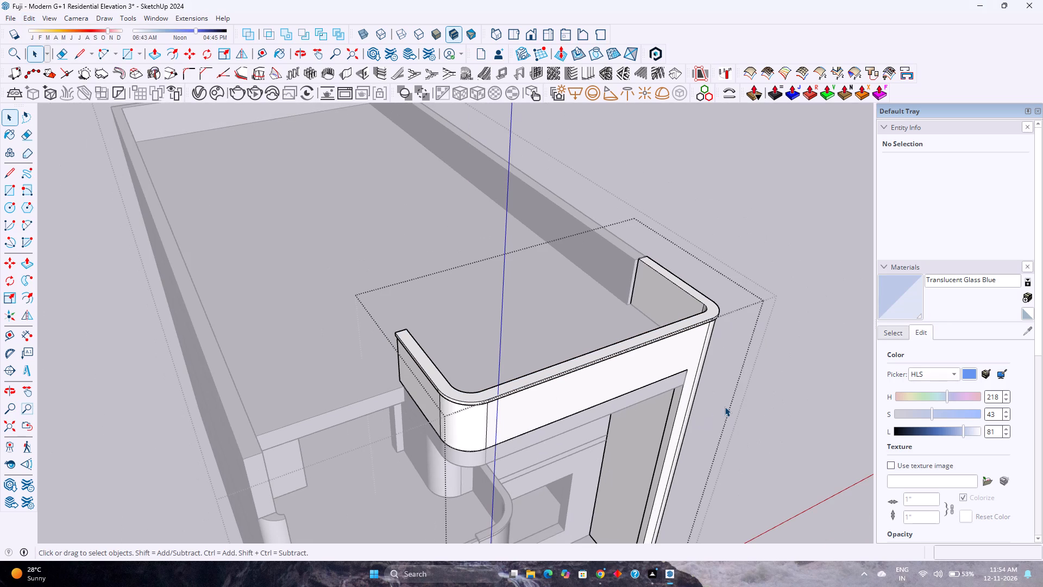
pyautogui.click(775, 415)
# Inspect the parapet lip at both rounded corners, the whole front elevation and the open roof edge beside the parapet.
pyautogui.moveTo(769, 415); pyautogui.dragTo(569, 274, button='middle')
pyautogui.scroll(5, 629, 278)
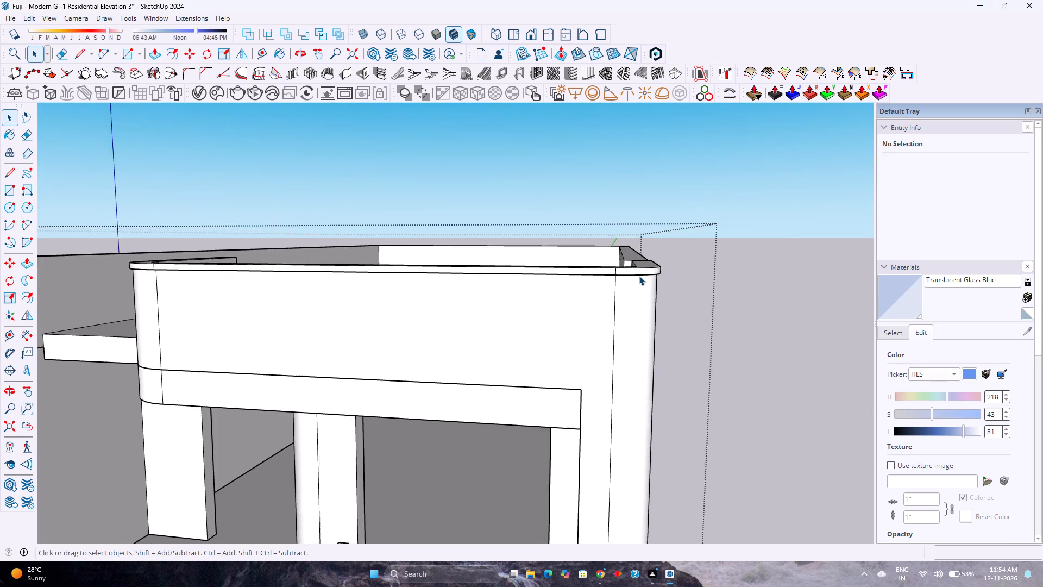
pyautogui.scroll(1, 639, 276)
pyautogui.moveTo(639, 276); pyautogui.dragTo(563, 450, button='middle')
pyautogui.middleClick(563, 450)
pyautogui.scroll(3, 643, 285)
pyautogui.keyDown('shift'); pyautogui.moveTo(639, 286); pyautogui.dragTo(606, 368, button='middle'); pyautogui.keyUp('shift')
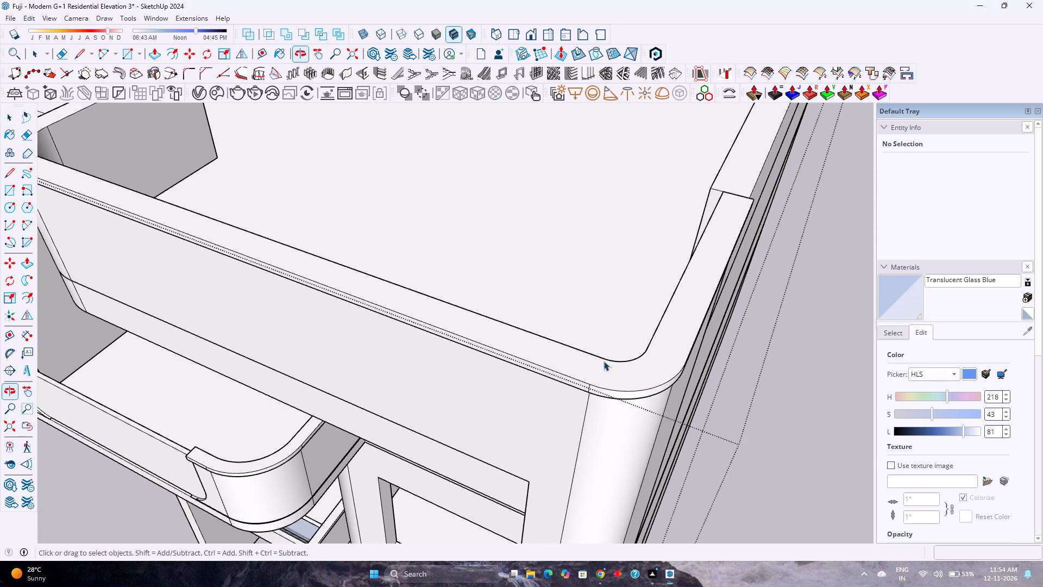
pyautogui.moveTo(603, 360); pyautogui.dragTo(614, 457, button='middle')
pyautogui.middleClick(614, 457)
pyautogui.scroll(-8, 611, 384)
pyautogui.scroll(-2, 577, 292)
pyautogui.keyDown('shift'); pyautogui.moveTo(576, 292); pyautogui.dragTo(571, 365, button='middle'); pyautogui.keyUp('shift')
pyautogui.scroll(-2, 502, 361)
pyautogui.moveTo(502, 361); pyautogui.dragTo(775, 247, button='middle')
pyautogui.scroll(2, 547, 250)
pyautogui.keyDown('shift'); pyautogui.moveTo(546, 252); pyautogui.dragTo(580, 364, button='middle'); pyautogui.keyUp('shift')
pyautogui.scroll(6, 403, 367)
pyautogui.moveTo(431, 378); pyautogui.dragTo(366, 290, button='middle')
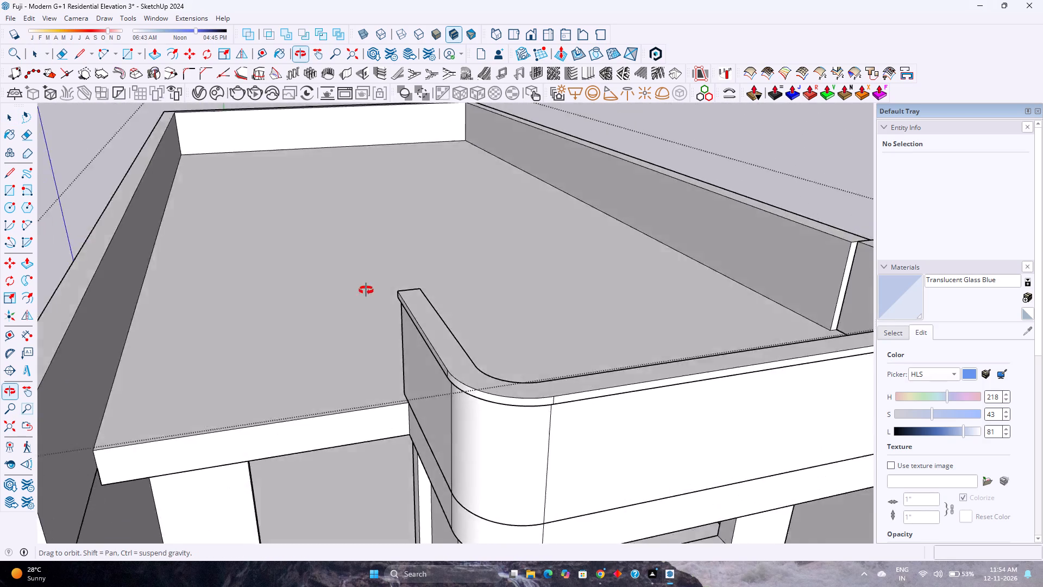
pyautogui.moveTo(366, 290); pyautogui.dragTo(381, 247, button='middle')
pyautogui.middleClick(381, 247)
pyautogui.scroll(3, 398, 256)
pyautogui.scroll(-4, 397, 254)
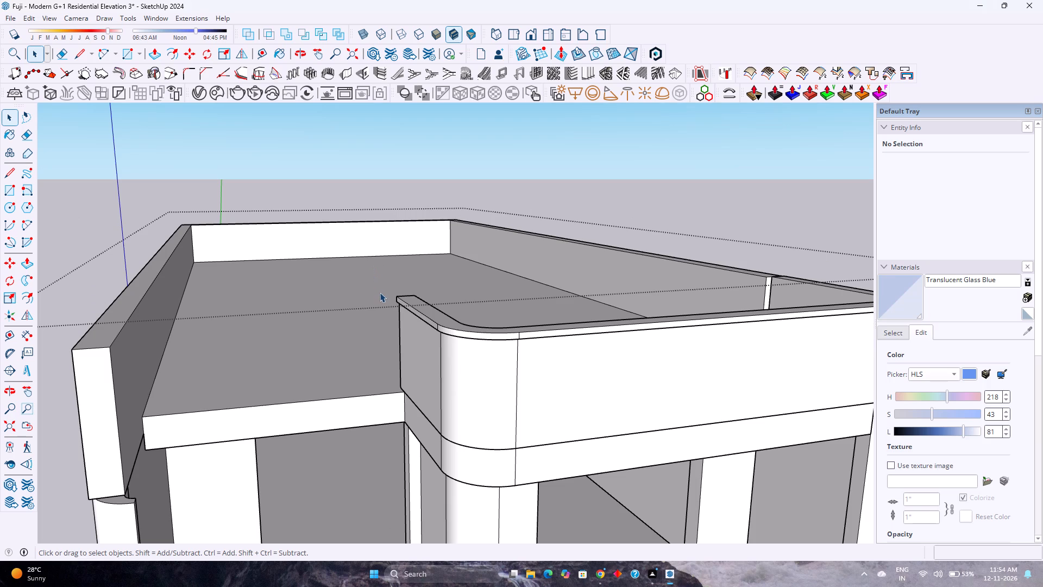
pyautogui.scroll(-7, 382, 273)
pyautogui.moveTo(414, 335); pyautogui.dragTo(329, 230, button='middle')
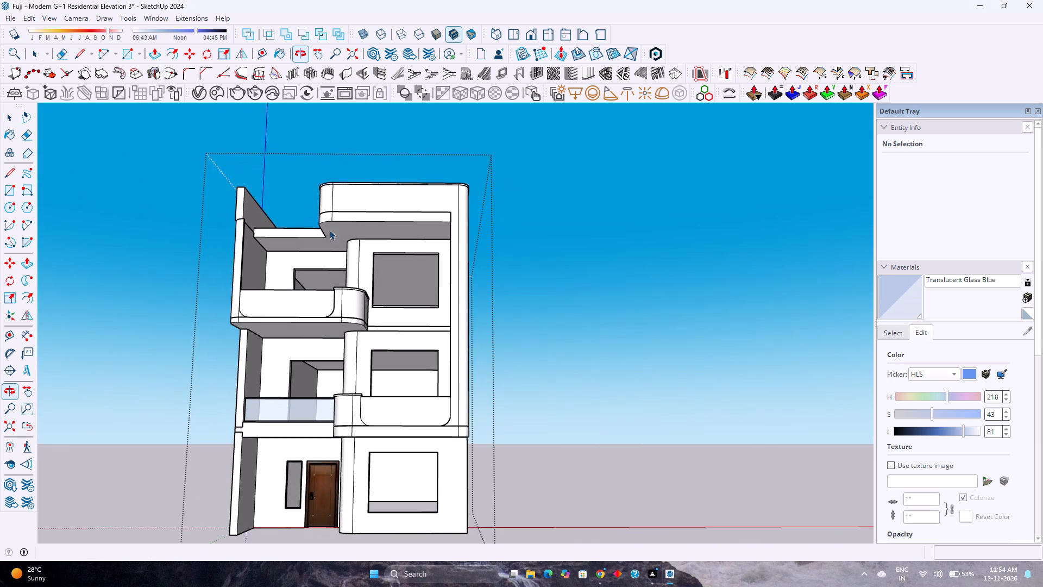
pyautogui.scroll(6, 330, 224)
pyautogui.moveTo(354, 249); pyautogui.dragTo(472, 332, button='middle')
pyautogui.scroll(4, 433, 313)
pyautogui.moveTo(432, 313); pyautogui.dragTo(425, 315, button='middle')
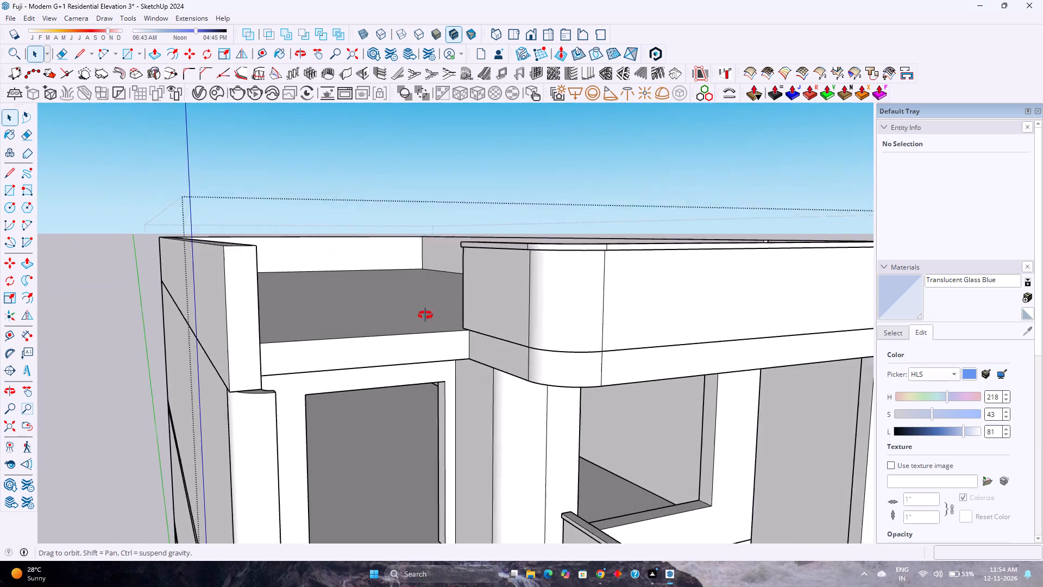
pyautogui.moveTo(425, 315); pyautogui.dragTo(347, 296, button='middle')
pyautogui.middleClick(347, 296)
pyautogui.scroll(1, 253, 272)
pyautogui.moveTo(254, 273); pyautogui.dragTo(307, 320, button='middle')
pyautogui.scroll(-3, 303, 307)
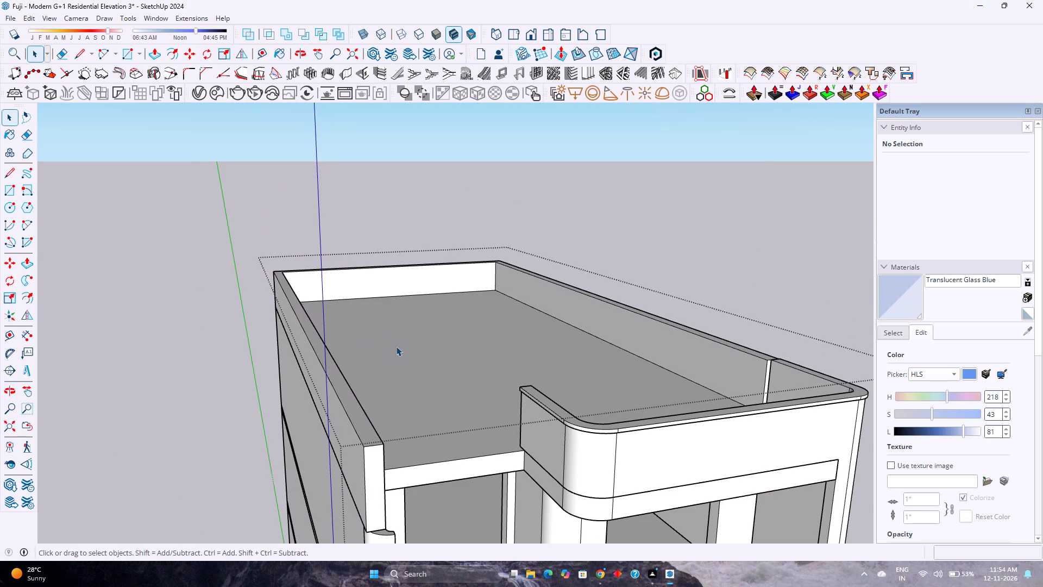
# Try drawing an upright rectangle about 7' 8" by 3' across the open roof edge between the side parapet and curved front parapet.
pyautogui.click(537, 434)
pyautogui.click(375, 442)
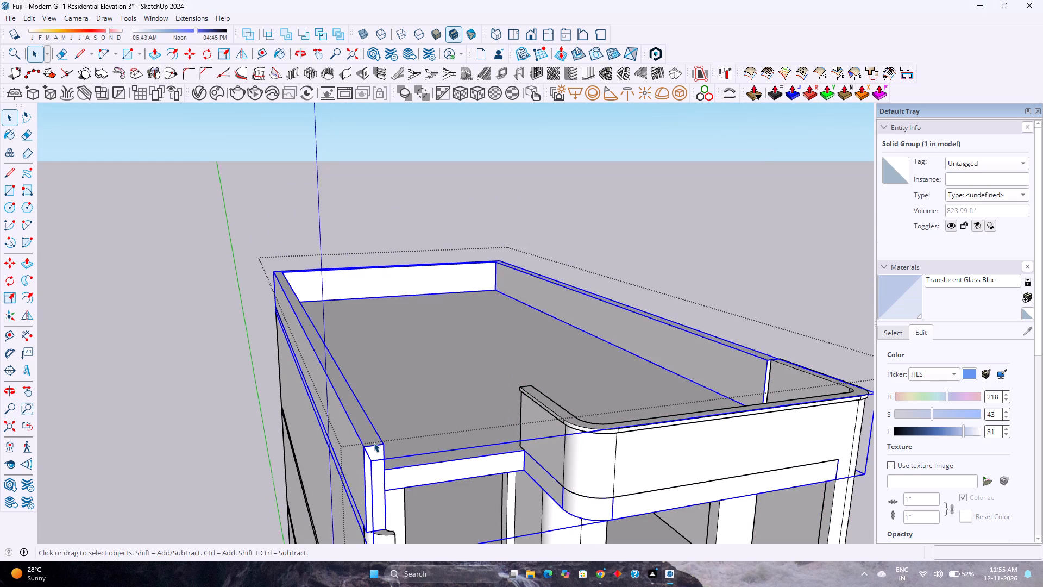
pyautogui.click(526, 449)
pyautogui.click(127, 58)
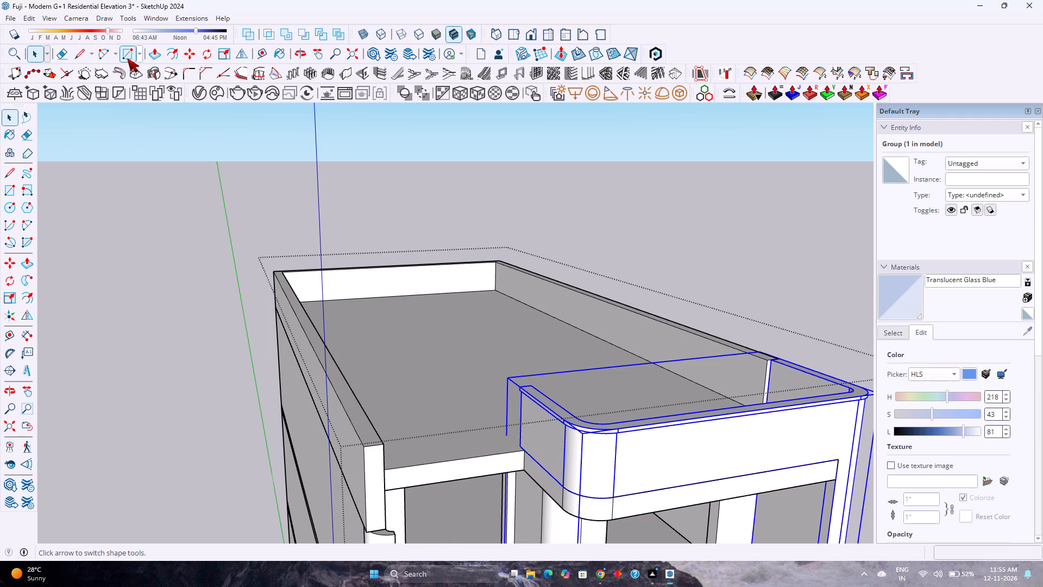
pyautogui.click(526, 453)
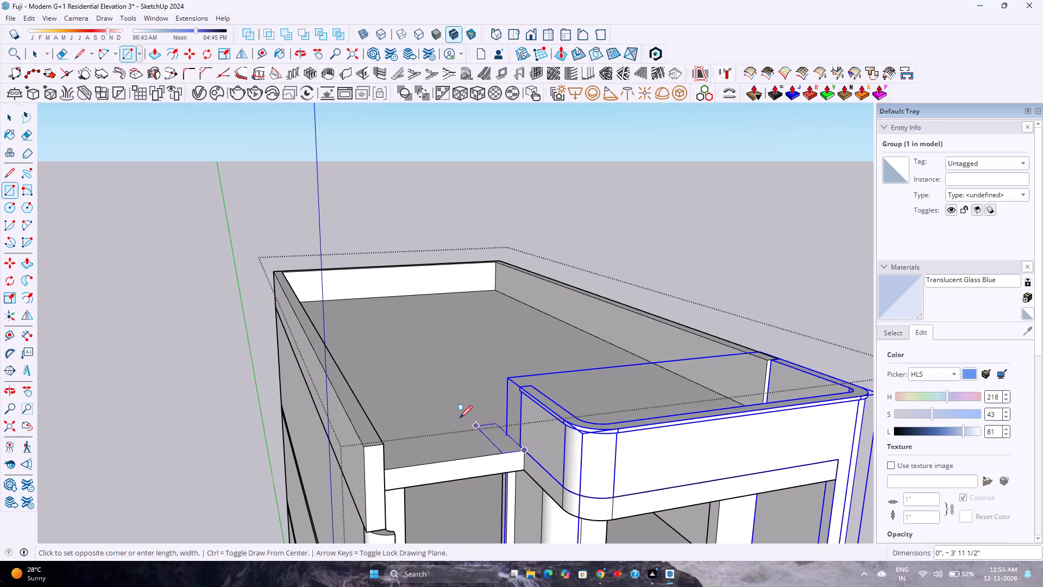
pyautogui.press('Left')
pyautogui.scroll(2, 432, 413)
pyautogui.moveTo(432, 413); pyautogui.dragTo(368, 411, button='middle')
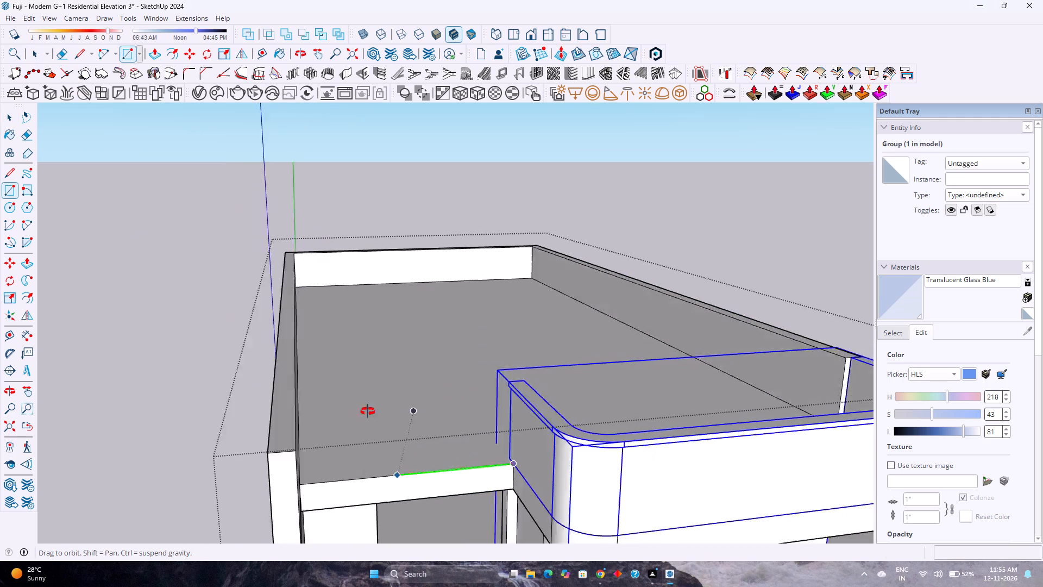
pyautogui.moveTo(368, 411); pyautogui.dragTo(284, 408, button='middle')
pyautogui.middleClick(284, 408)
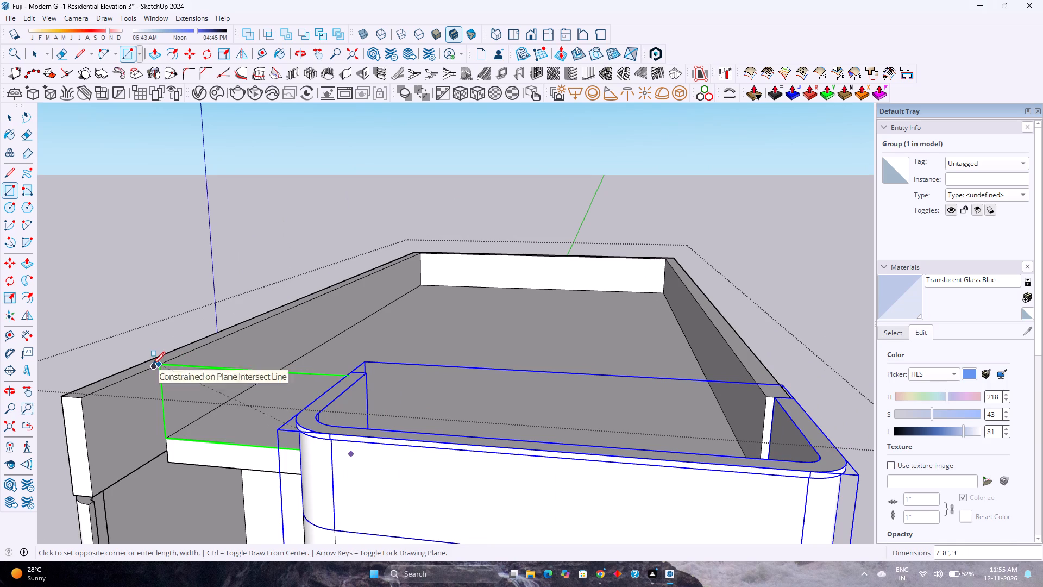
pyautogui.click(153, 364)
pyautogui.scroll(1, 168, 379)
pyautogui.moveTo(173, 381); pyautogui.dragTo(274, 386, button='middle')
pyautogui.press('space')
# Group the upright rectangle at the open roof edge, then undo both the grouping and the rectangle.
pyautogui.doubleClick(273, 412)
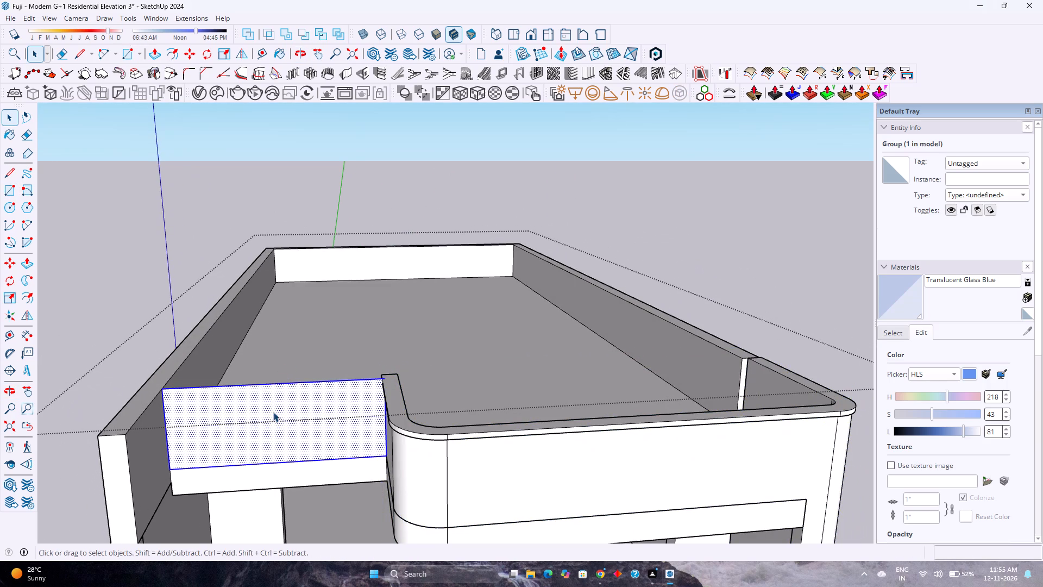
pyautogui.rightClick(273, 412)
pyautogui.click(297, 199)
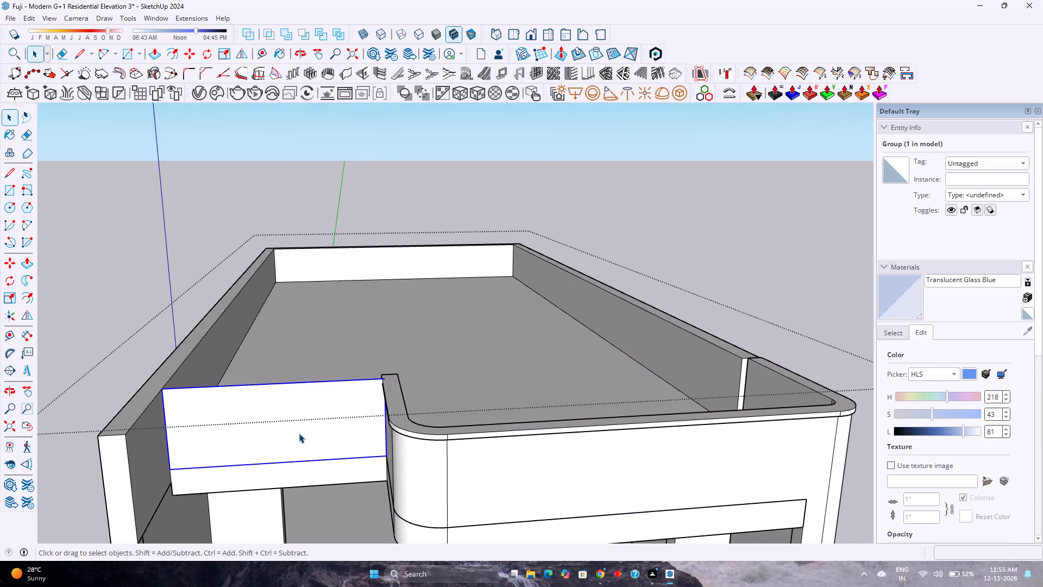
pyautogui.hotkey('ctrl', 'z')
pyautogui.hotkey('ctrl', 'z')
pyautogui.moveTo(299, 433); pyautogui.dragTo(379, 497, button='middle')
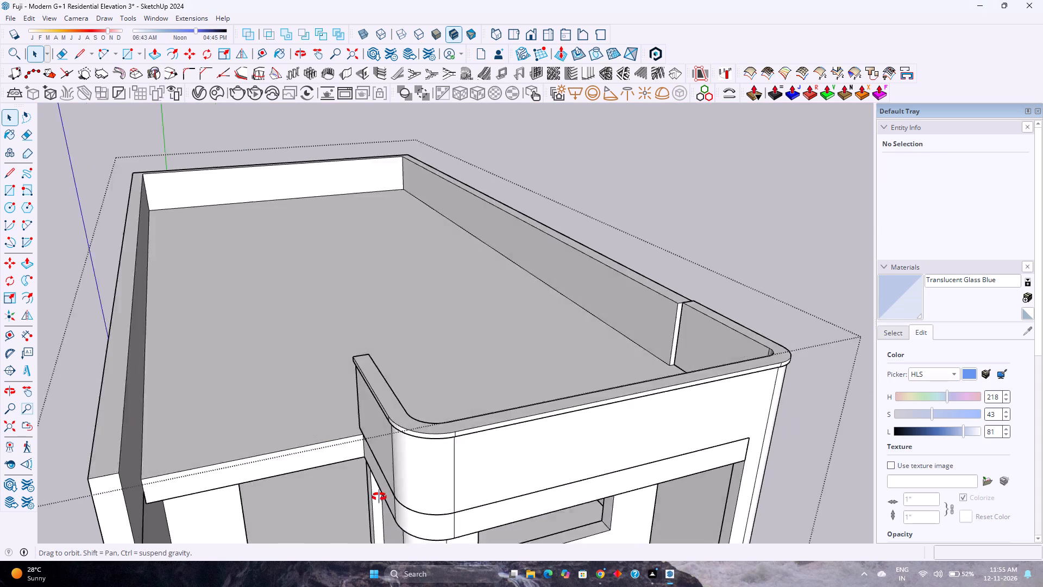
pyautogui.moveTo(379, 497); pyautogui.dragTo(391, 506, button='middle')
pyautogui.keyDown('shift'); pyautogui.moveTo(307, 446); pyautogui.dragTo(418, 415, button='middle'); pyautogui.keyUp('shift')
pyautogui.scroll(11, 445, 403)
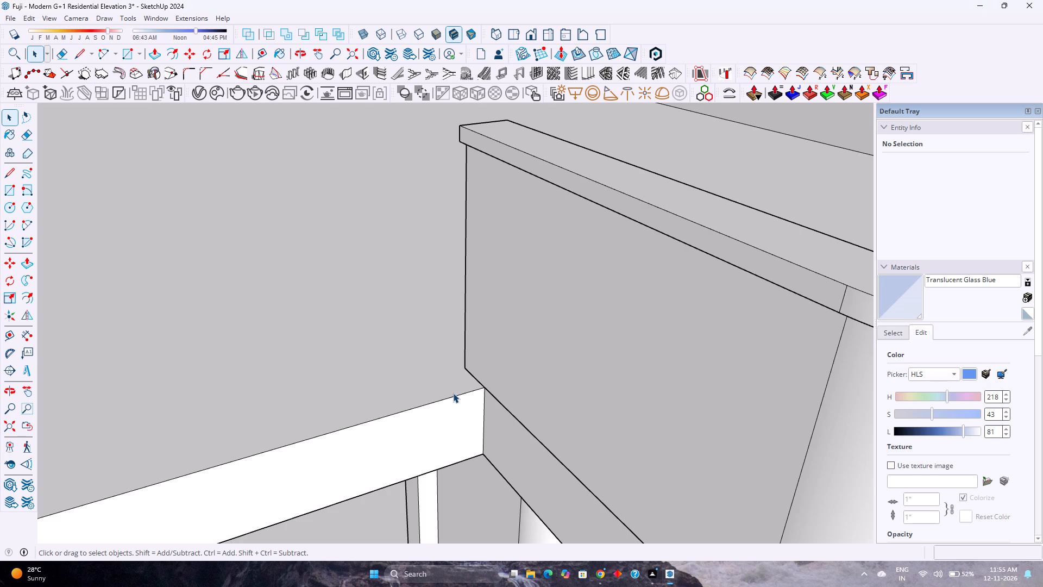
# Copy the glass railing with its handrail and base from the first-floor balcony above the entrance door.
pyautogui.scroll(-6, 473, 349)
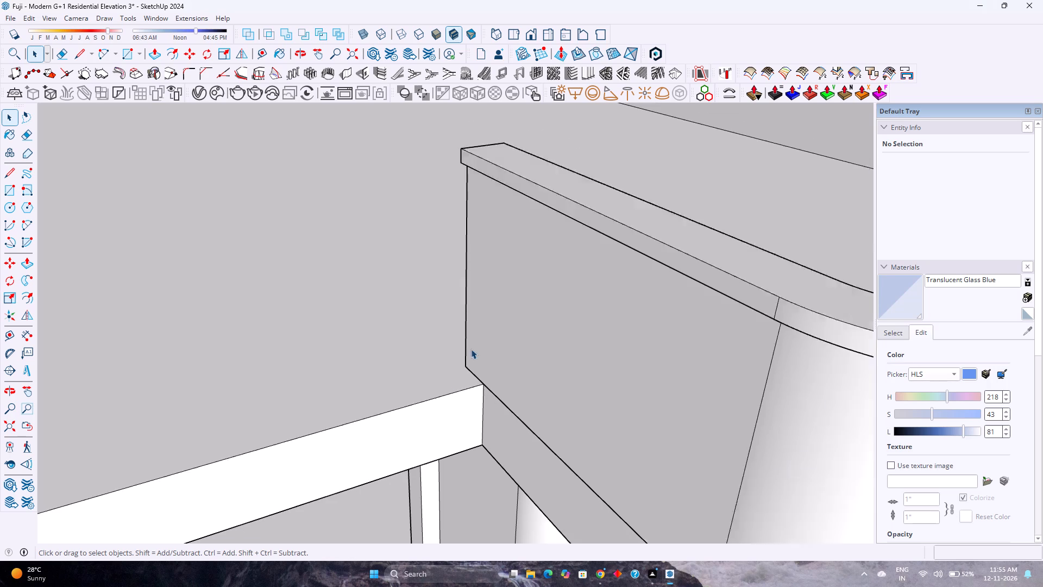
pyautogui.scroll(-9, 471, 349)
pyautogui.scroll(-1, 415, 319)
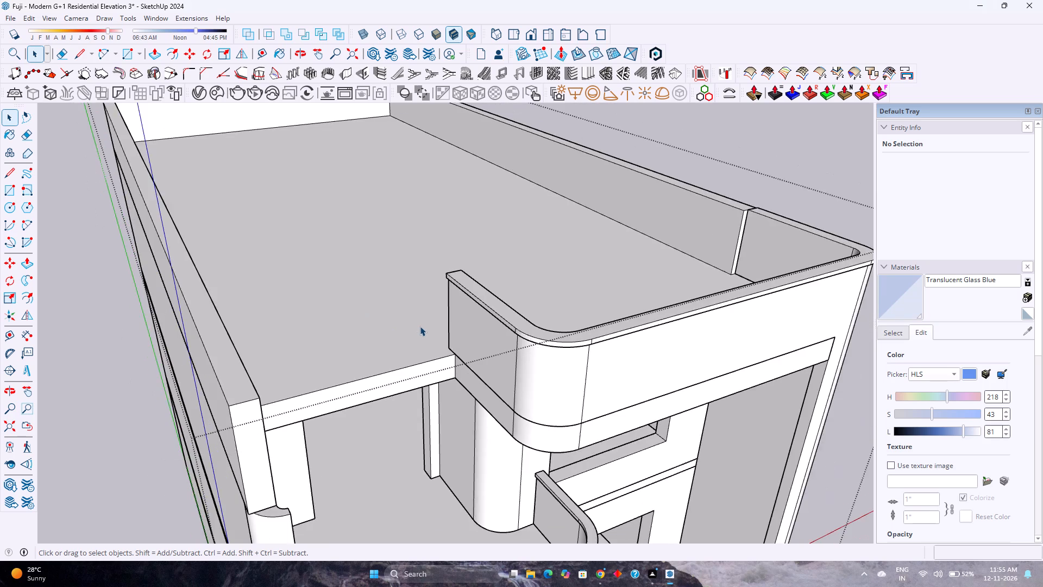
pyautogui.scroll(-9, 420, 326)
pyautogui.moveTo(464, 386); pyautogui.dragTo(323, 351, button='middle')
pyautogui.middleClick(323, 351)
pyautogui.scroll(-2, 407, 376)
pyautogui.moveTo(455, 398); pyautogui.dragTo(316, 343, button='middle')
pyautogui.middleClick(316, 343)
pyautogui.click(314, 446)
pyautogui.scroll(4, 314, 446)
pyautogui.doubleClick(314, 446)
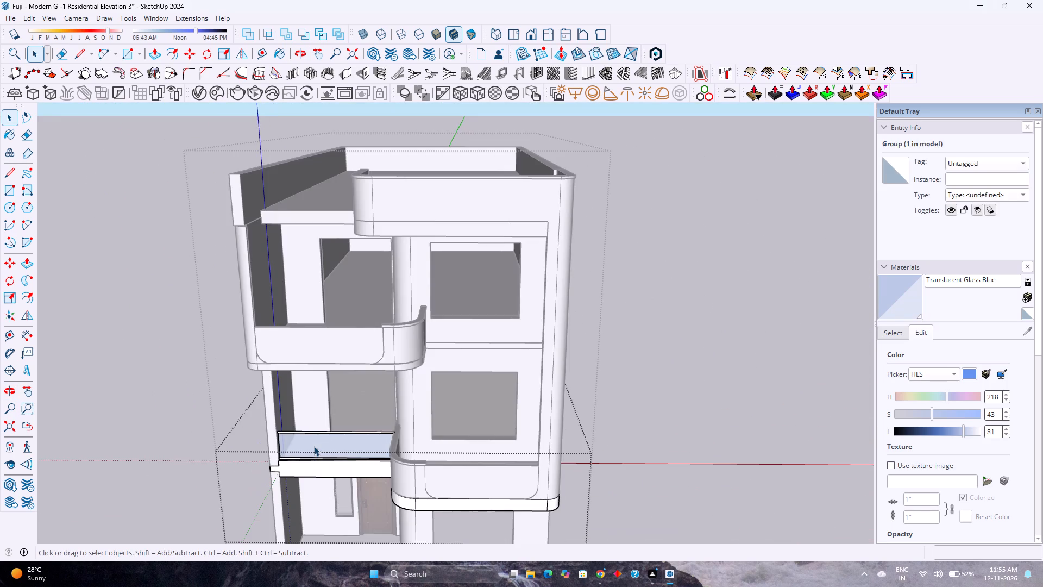
pyautogui.scroll(2, 314, 446)
pyautogui.click(314, 446)
pyautogui.scroll(4, 314, 446)
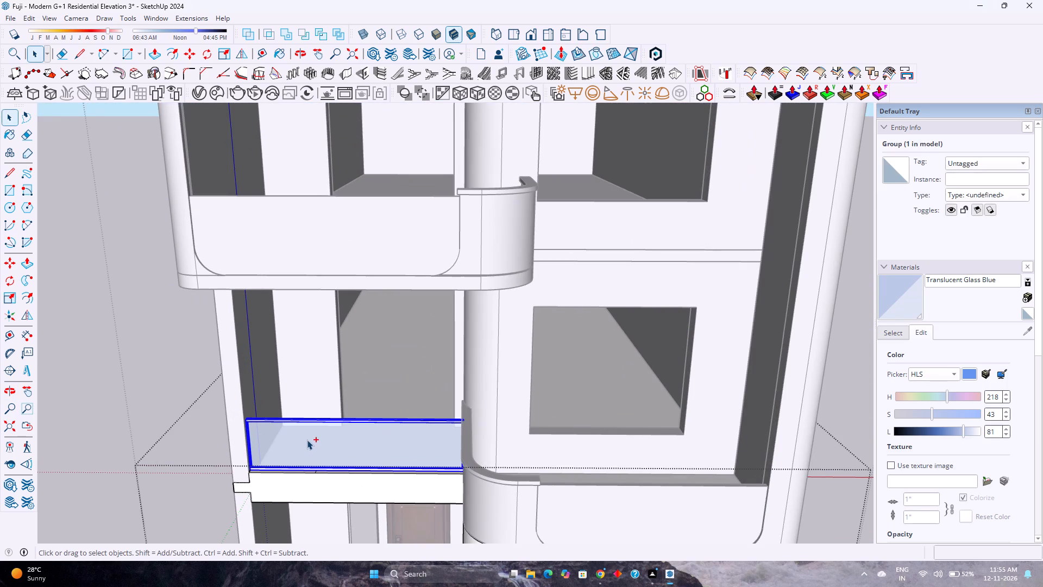
pyautogui.hotkey('ctrl', 'c')
# Paste the glass railing onto the open roof edge, starting at the slab's front corner beside the side parapet.
pyautogui.click(169, 357)
pyautogui.scroll(-7, 169, 357)
pyautogui.keyDown('shift'); pyautogui.moveTo(237, 348); pyautogui.dragTo(292, 436, button='middle'); pyautogui.keyUp('shift')
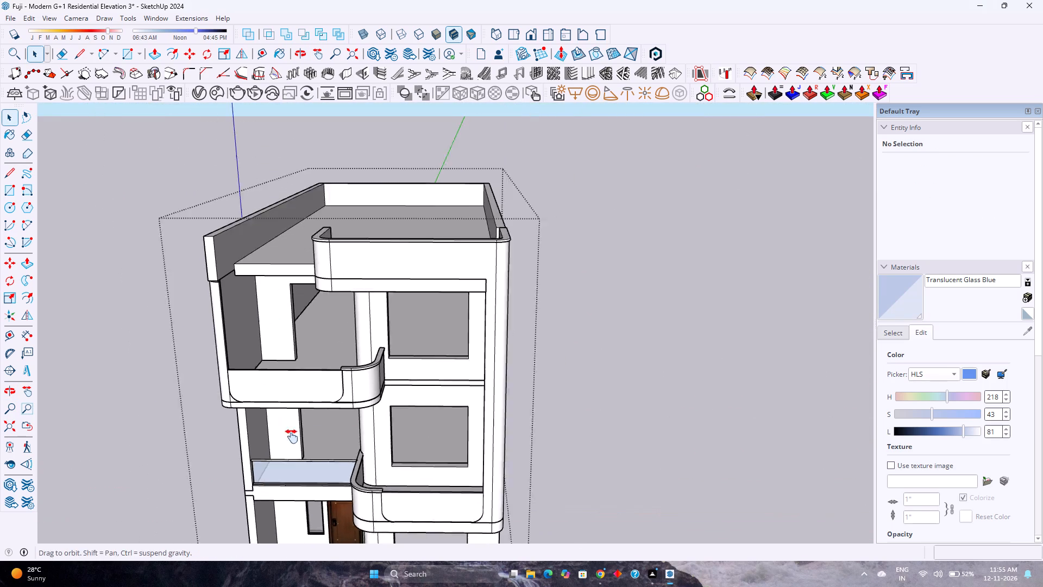
pyautogui.keyDown('shift'); pyautogui.moveTo(292, 436); pyautogui.dragTo(293, 437, button='middle'); pyautogui.keyUp('shift')
pyautogui.moveTo(290, 346); pyautogui.dragTo(334, 415, button='middle')
pyautogui.middleClick(334, 415)
pyautogui.hotkey('ctrl', 'v')
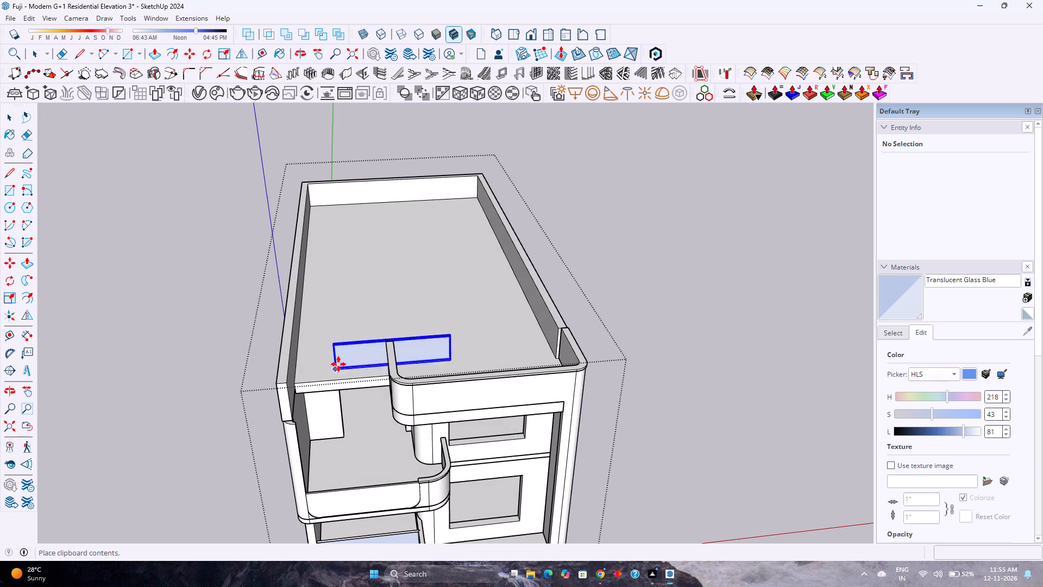
pyautogui.scroll(4, 338, 364)
pyautogui.moveTo(335, 369); pyautogui.dragTo(335, 432, button='middle')
pyautogui.scroll(3, 277, 451)
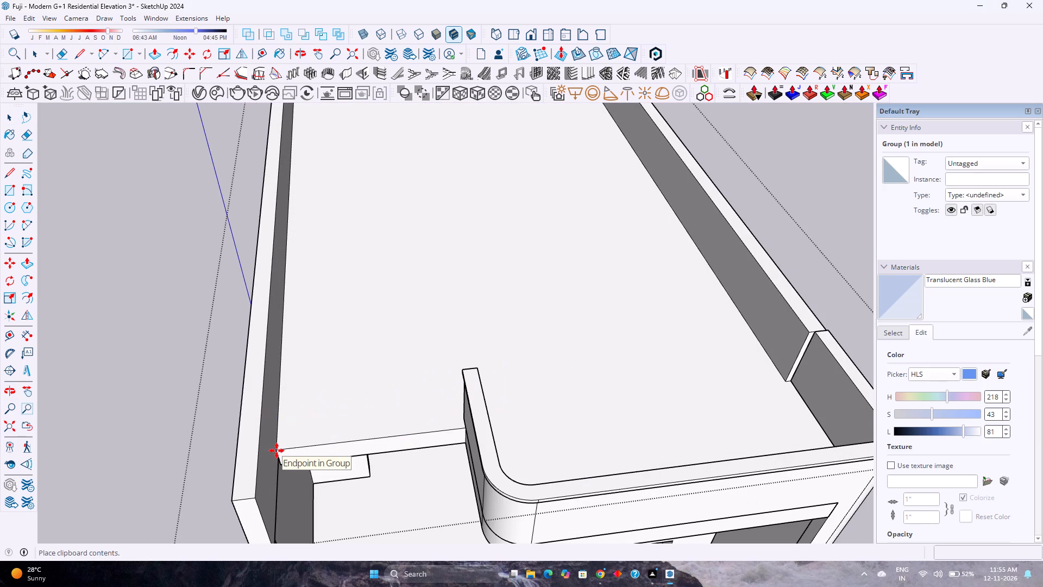
pyautogui.click(275, 446)
# Scale the pasted roof railing along the red axis so its far end meets the curved front parapet's inner side.
pyautogui.scroll(6, 422, 434)
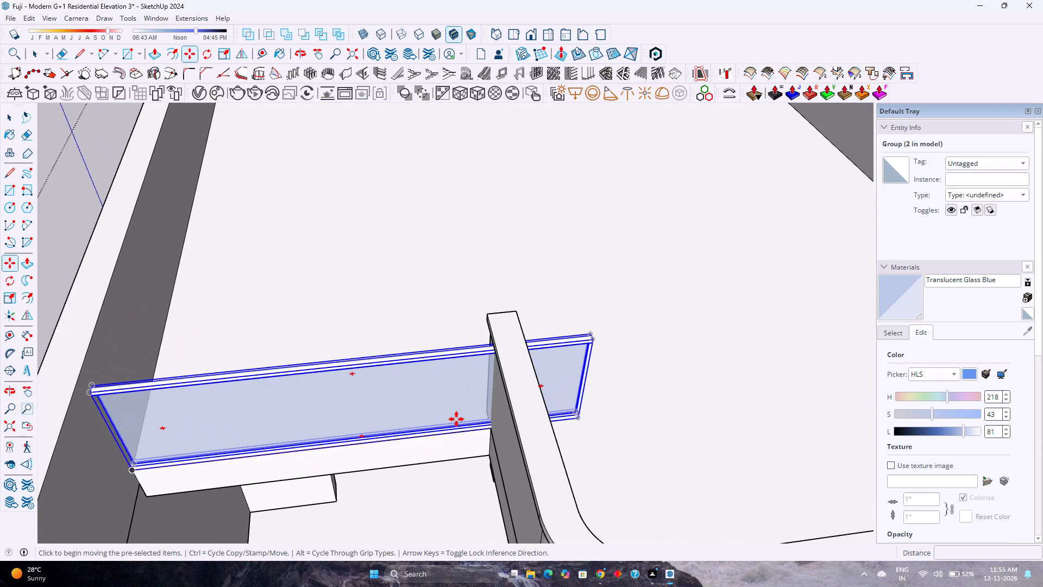
pyautogui.scroll(3, 456, 419)
pyautogui.press('s')
pyautogui.scroll(7, 629, 366)
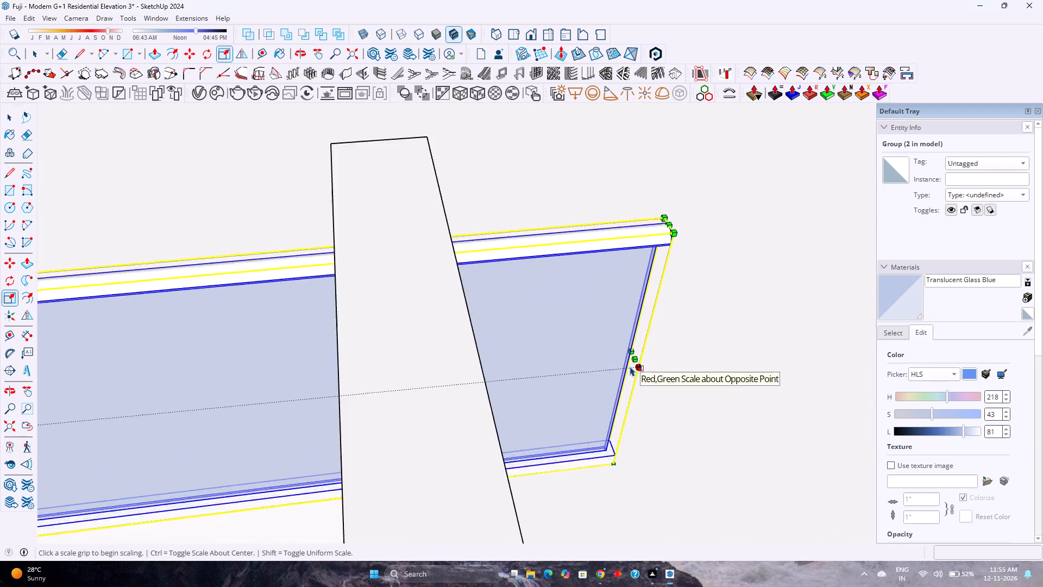
pyautogui.scroll(1, 630, 366)
pyautogui.click(632, 356)
pyautogui.scroll(-3, 262, 348)
pyautogui.scroll(-1, 148, 352)
pyautogui.moveTo(148, 352); pyautogui.dragTo(165, 357, button='middle')
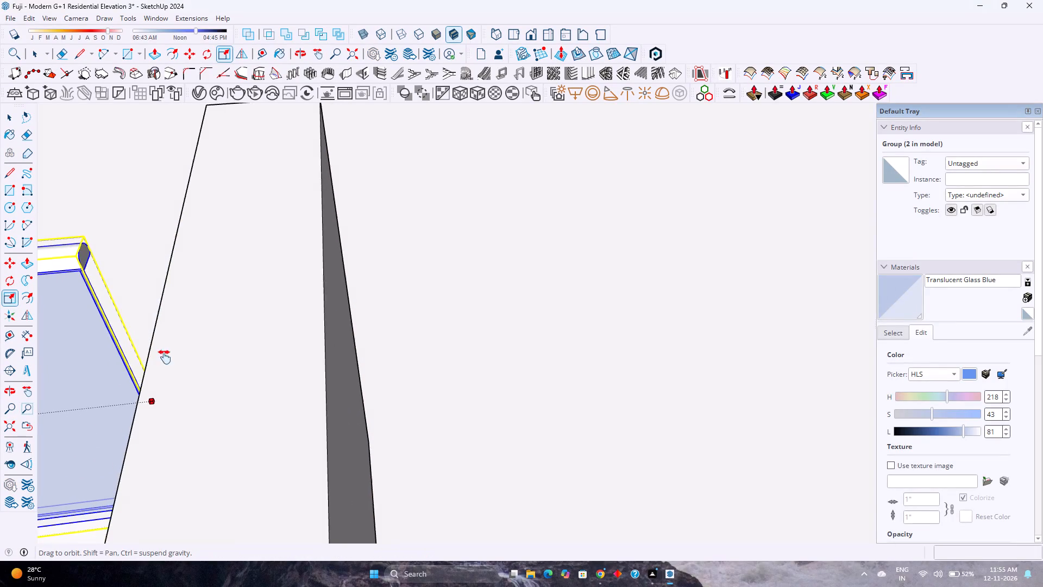
pyautogui.moveTo(165, 357); pyautogui.dragTo(514, 318, button='middle')
pyautogui.click(375, 344)
pyautogui.scroll(3, 390, 360)
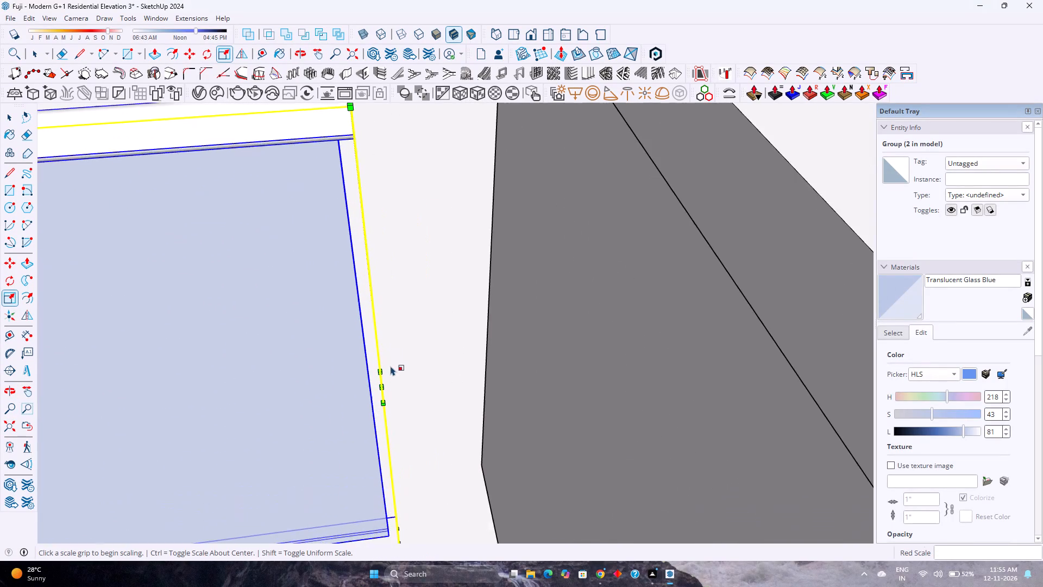
pyautogui.scroll(3, 390, 373)
pyautogui.moveTo(383, 388); pyautogui.dragTo(349, 424, button='middle')
pyautogui.click(300, 482)
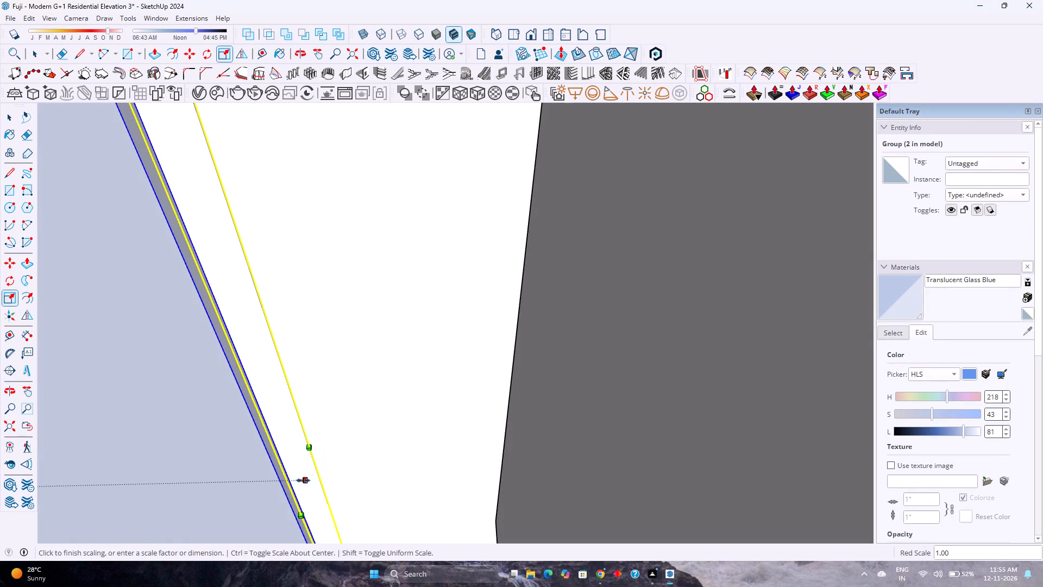
pyautogui.click(560, 392)
pyautogui.scroll(-7, 502, 369)
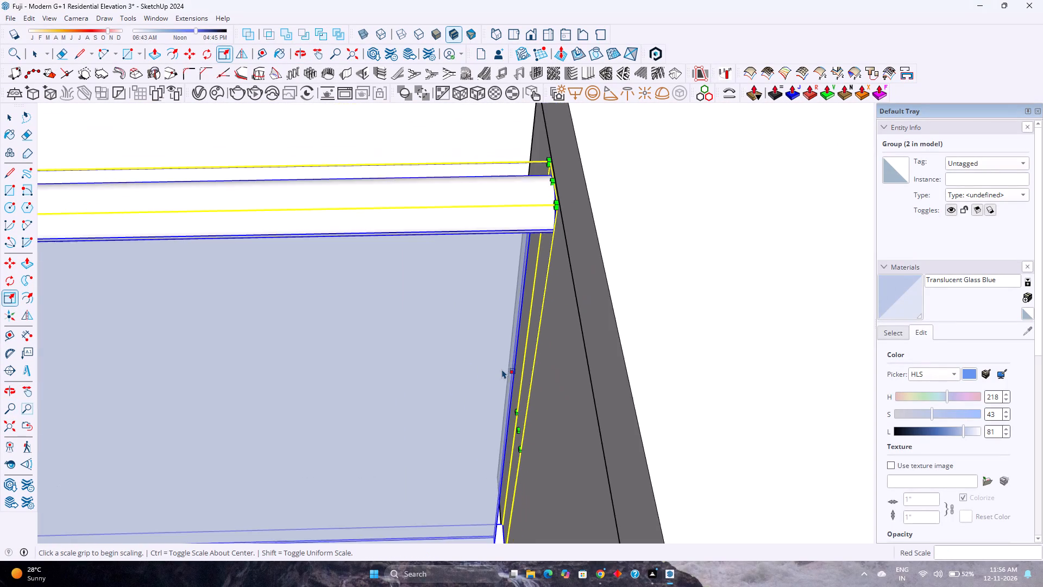
pyautogui.moveTo(525, 370); pyautogui.dragTo(669, 390, button='middle')
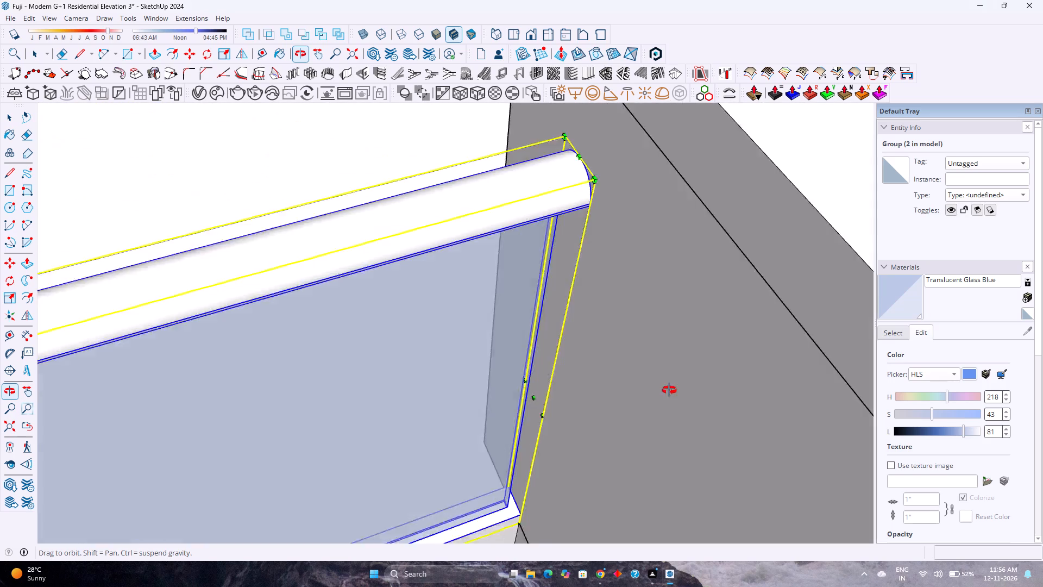
pyautogui.moveTo(669, 390); pyautogui.dragTo(699, 382, button='middle')
pyautogui.scroll(-2, 591, 354)
pyautogui.press('space')
pyautogui.scroll(-5, 538, 364)
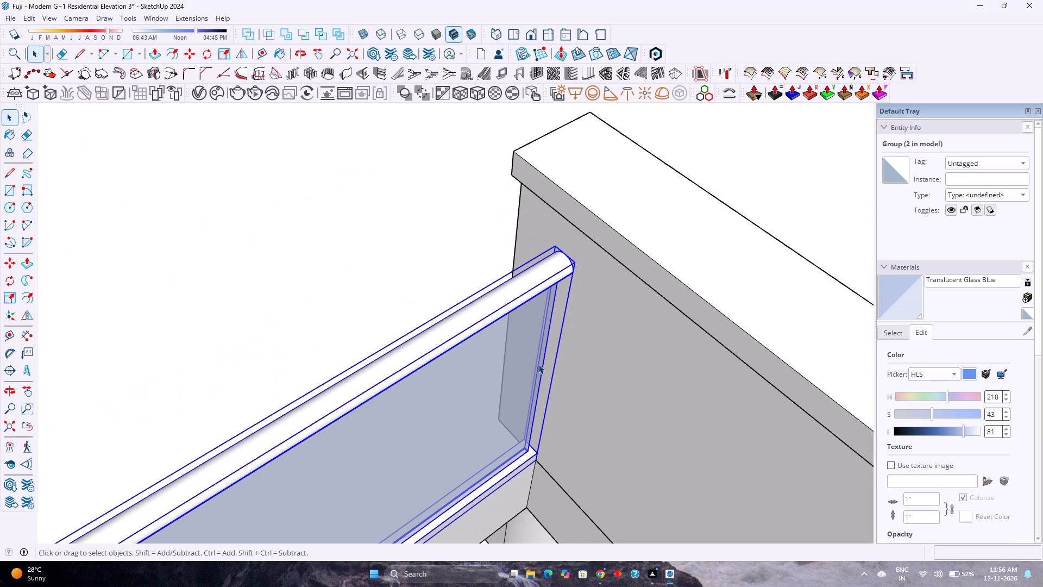
pyautogui.press('Escape')
# Examine the railing's handrail, glass and base where they meet the curved front parapet.
pyautogui.scroll(-7, 537, 364)
pyautogui.moveTo(548, 398); pyautogui.dragTo(449, 333, button='middle')
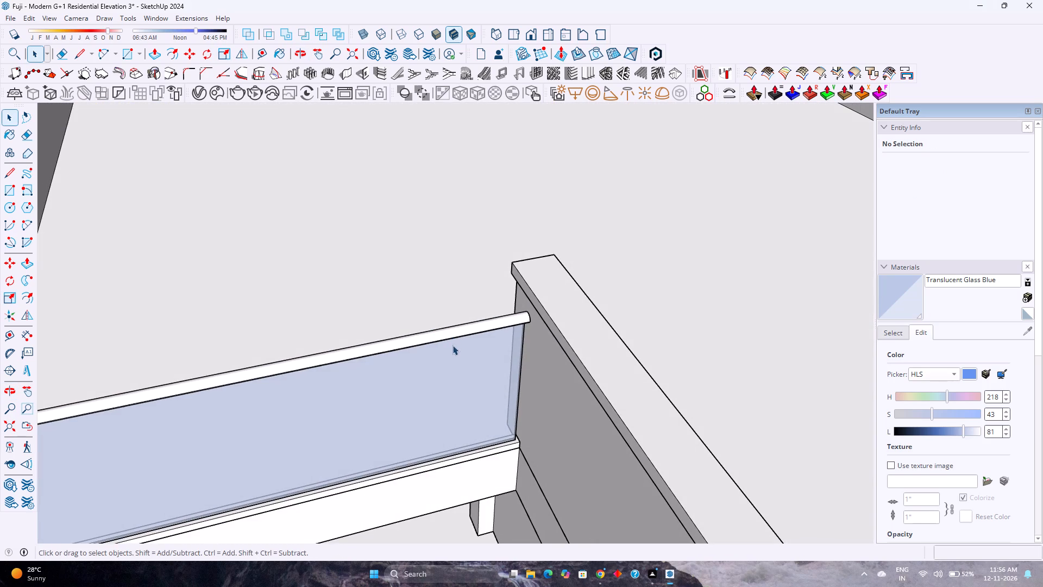
pyautogui.scroll(3, 455, 414)
pyautogui.scroll(3, 525, 379)
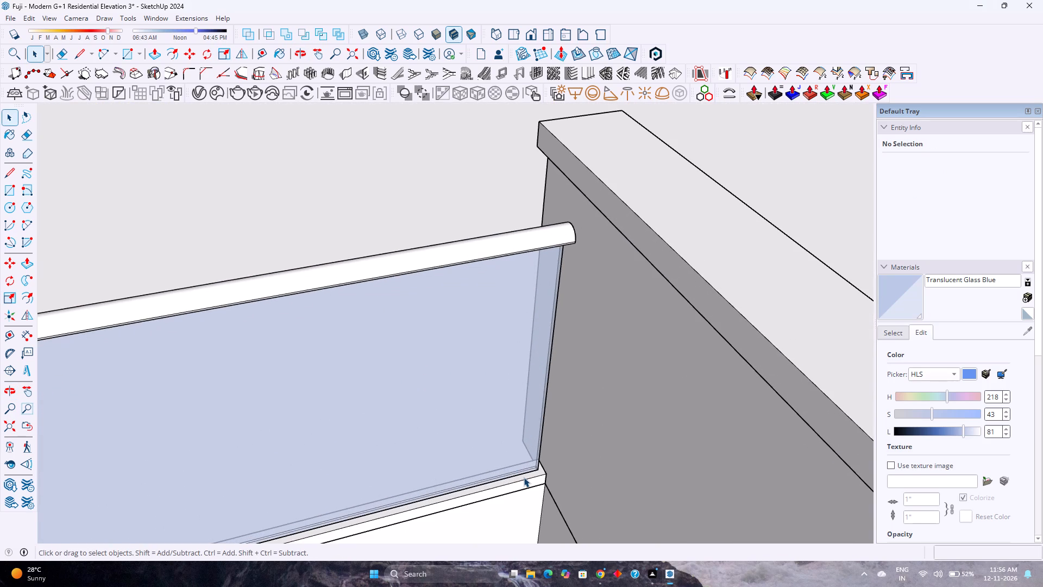
pyautogui.click(524, 477)
pyautogui.scroll(3, 523, 478)
pyautogui.click(523, 478)
pyautogui.doubleClick(526, 479)
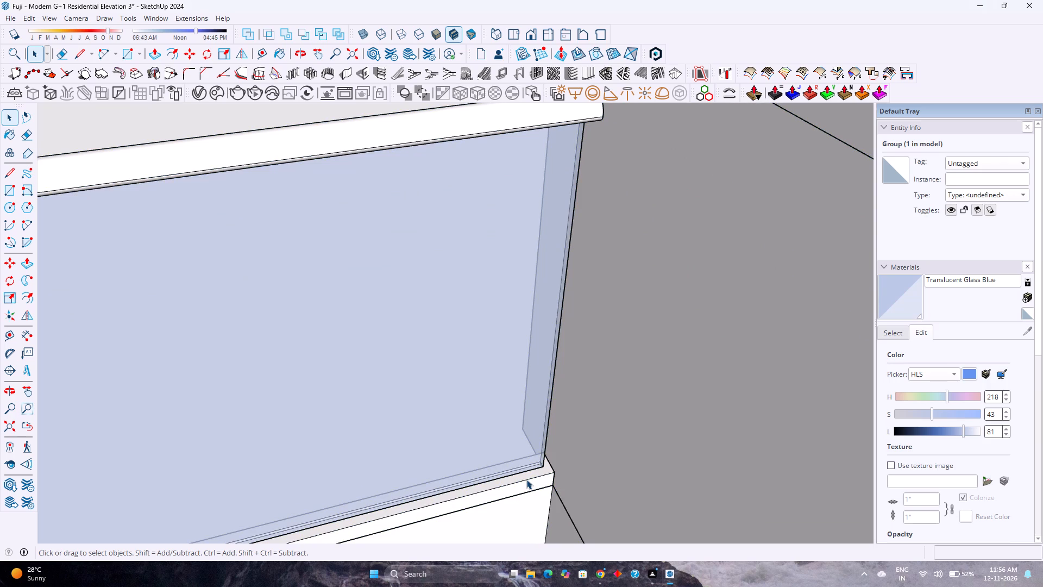
pyautogui.scroll(-8, 531, 472)
pyautogui.scroll(-3, 509, 431)
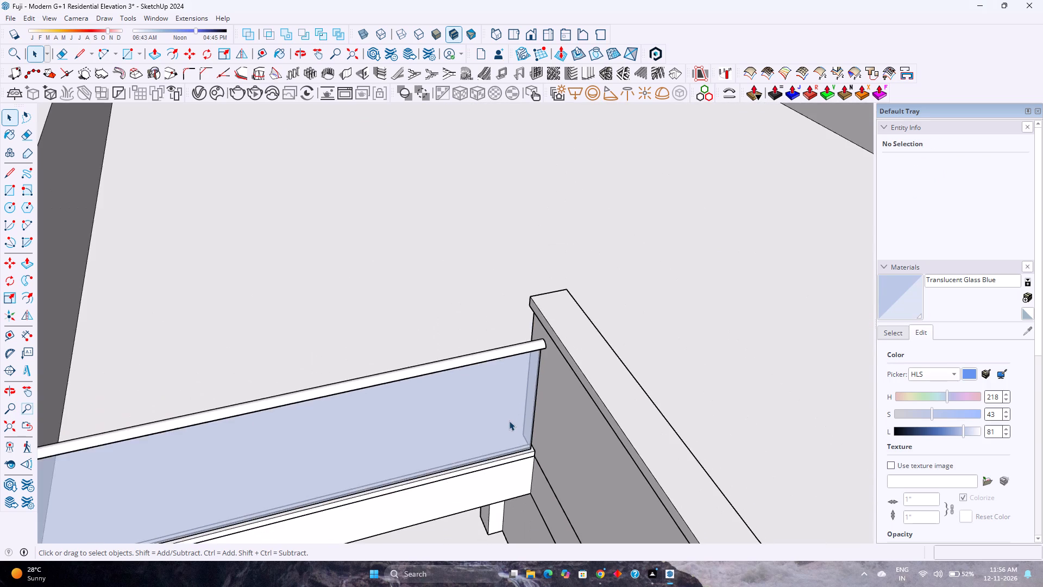
pyautogui.scroll(-3, 509, 421)
# Move the roof railing 2" inward from the slab's front edge along the green axis.
pyautogui.keyDown('shift'); pyautogui.moveTo(481, 420); pyautogui.dragTo(558, 342, button='middle'); pyautogui.keyUp('shift')
pyautogui.keyDown('shift'); pyautogui.middleClick(561, 340); pyautogui.keyUp('shift')
pyautogui.moveTo(546, 364); pyautogui.dragTo(273, 396, button='middle')
pyautogui.middleClick(273, 396)
pyautogui.scroll(7, 285, 305)
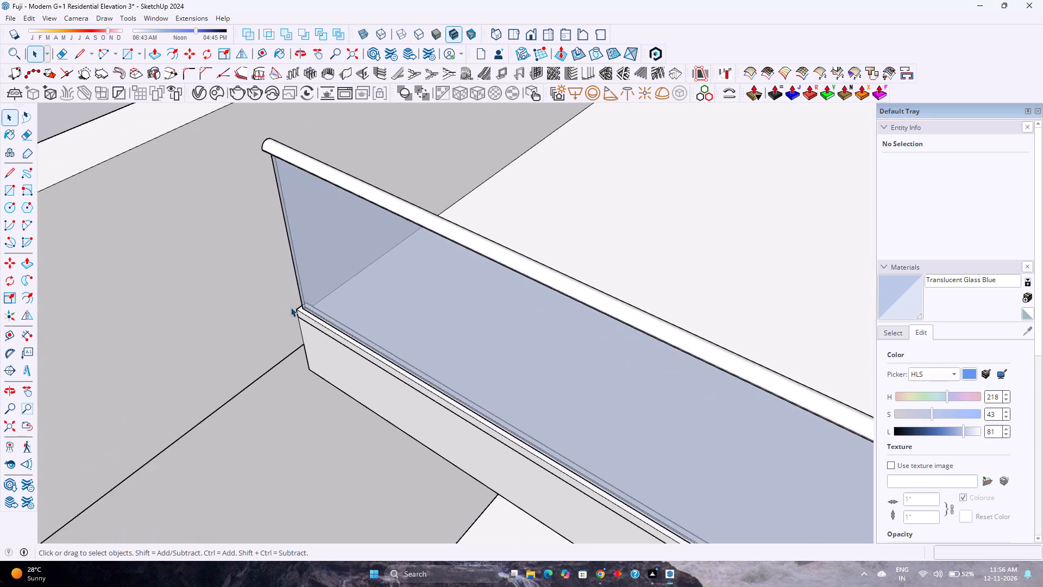
pyautogui.scroll(3, 291, 307)
pyautogui.click(306, 317)
pyautogui.scroll(5, 306, 317)
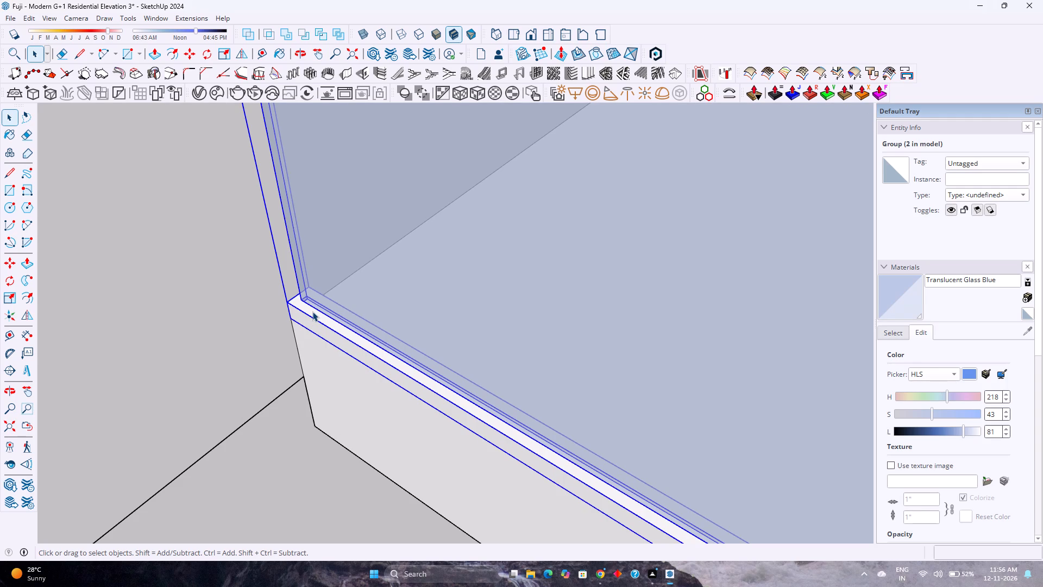
pyautogui.scroll(7, 312, 311)
pyautogui.press('m')
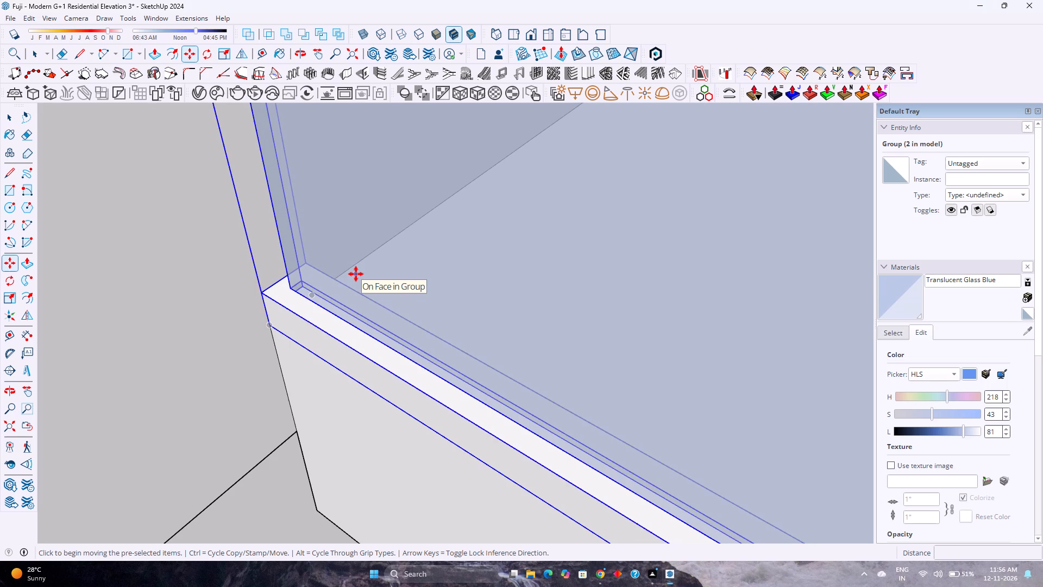
pyautogui.press('Escape')
pyautogui.click(268, 323)
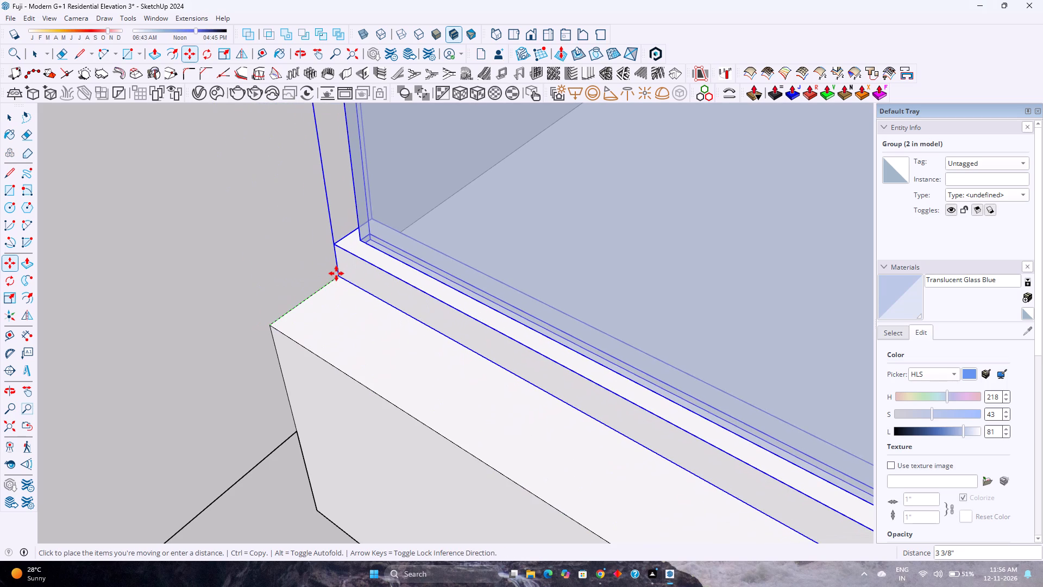
pyautogui.press('2')
pyautogui.press('Return')
pyautogui.press('space')
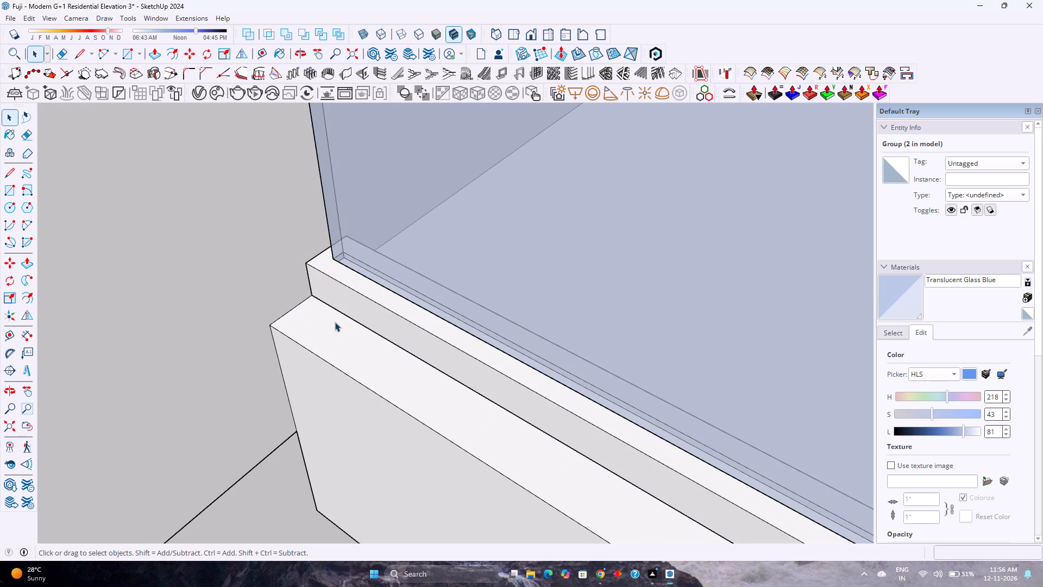
# Inspect the set-back roof railing between the side parapet and the curved front parapet.
pyautogui.scroll(-16, 345, 328)
pyautogui.scroll(1, 345, 328)
pyautogui.scroll(-11, 345, 328)
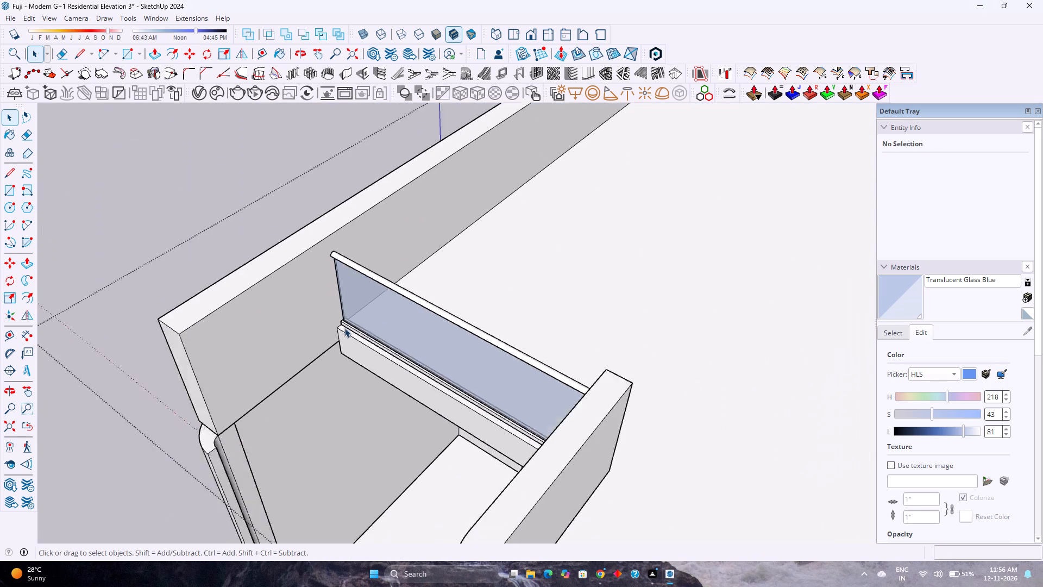
pyautogui.scroll(-1, 344, 328)
pyautogui.moveTo(347, 329); pyautogui.dragTo(746, 282, button='middle')
pyautogui.scroll(3, 526, 436)
pyautogui.moveTo(520, 435); pyautogui.dragTo(512, 392, button='middle')
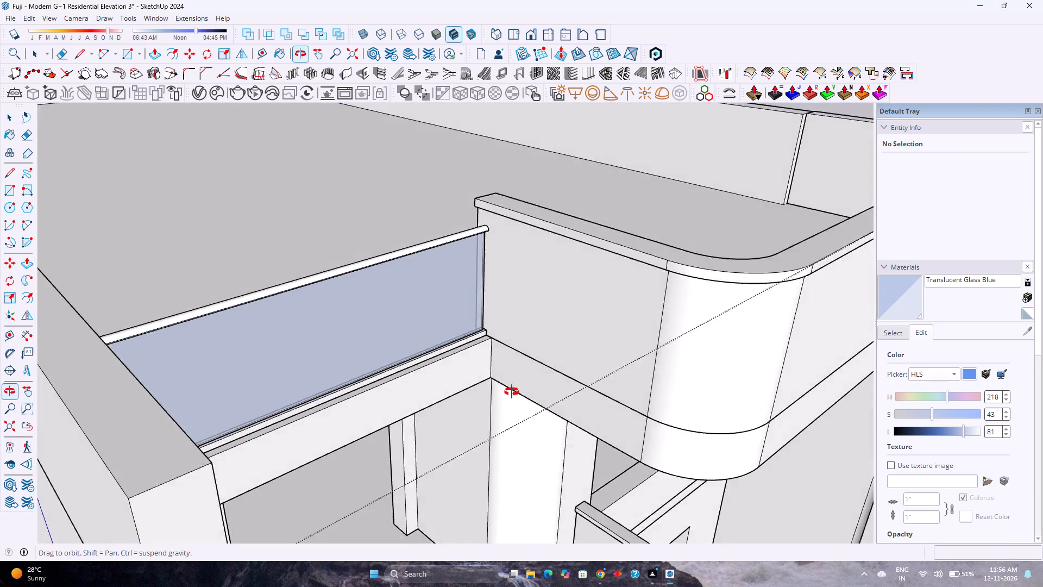
pyautogui.moveTo(512, 392); pyautogui.dragTo(512, 377, button='middle')
pyautogui.scroll(-4, 513, 372)
# Open the roof slab and side parapet group, examine its front band below the railing and curved parapet, and leave the group.
pyautogui.click(569, 381)
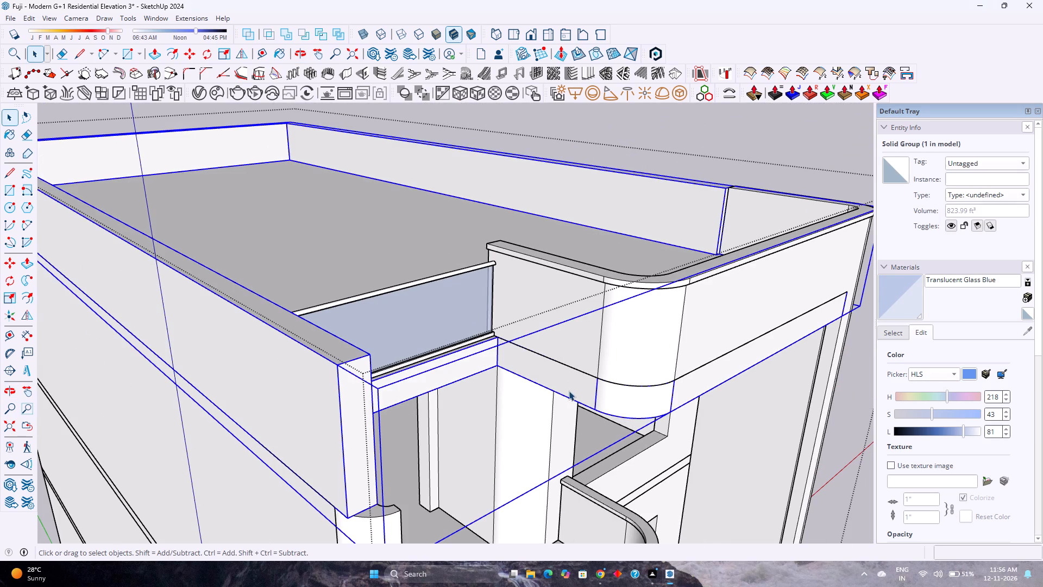
pyautogui.doubleClick(571, 386)
pyautogui.scroll(1, 570, 397)
pyautogui.moveTo(570, 397); pyautogui.dragTo(460, 361, button='middle')
pyautogui.middleClick(460, 361)
pyautogui.scroll(-5, 468, 367)
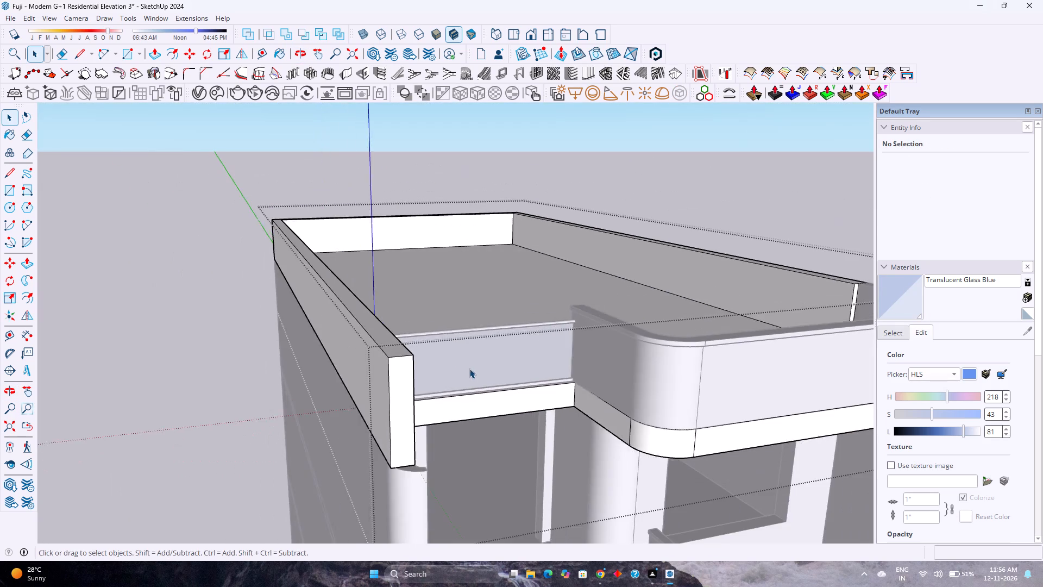
pyautogui.scroll(2, 505, 421)
pyautogui.moveTo(504, 421); pyautogui.dragTo(381, 390, button='middle')
pyautogui.keyDown('shift'); pyautogui.moveTo(383, 389); pyautogui.dragTo(429, 403, button='middle'); pyautogui.keyUp('shift')
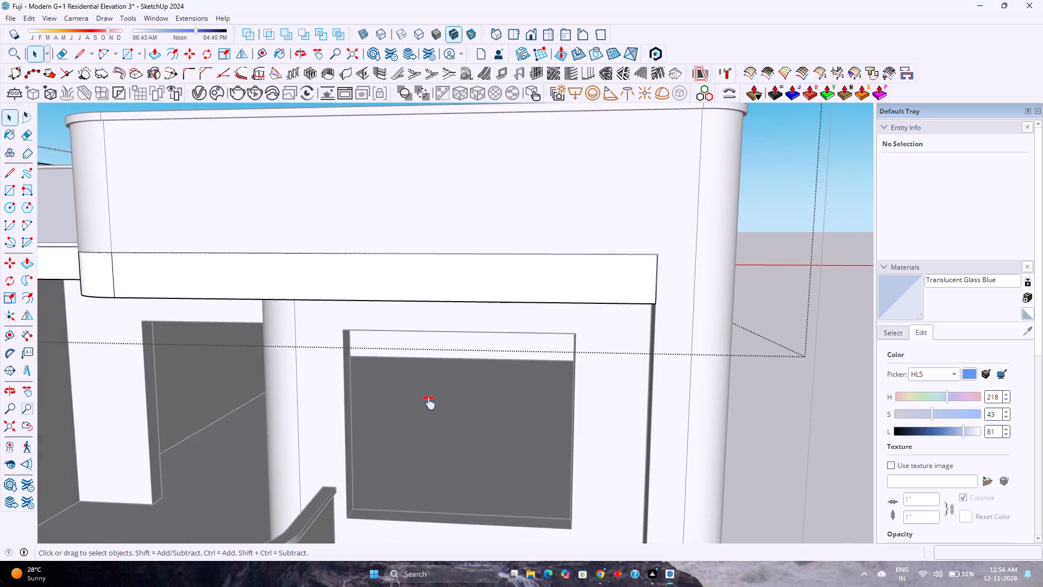
pyautogui.keyDown('shift'); pyautogui.moveTo(429, 403); pyautogui.dragTo(678, 420, button='middle'); pyautogui.keyUp('shift')
pyautogui.scroll(1, 678, 410)
pyautogui.moveTo(676, 410); pyautogui.dragTo(606, 420, button='middle')
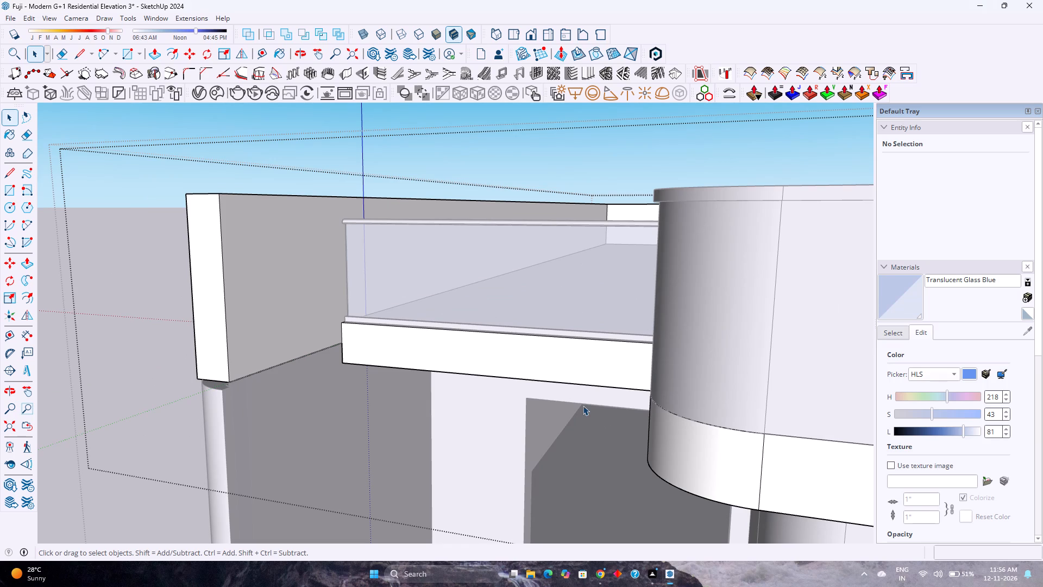
pyautogui.scroll(-3, 491, 369)
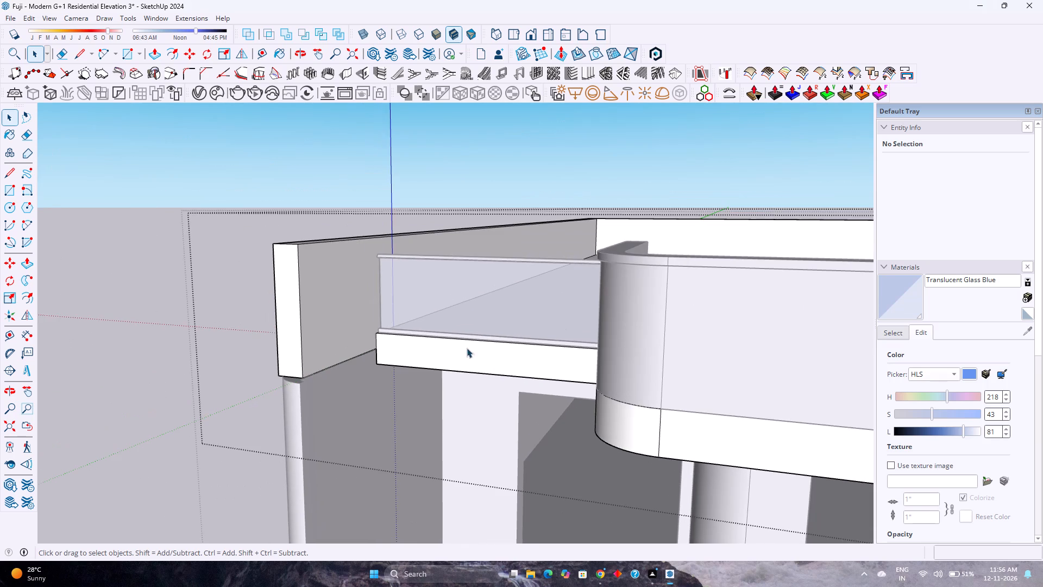
pyautogui.scroll(3, 358, 290)
pyautogui.scroll(-12, 358, 290)
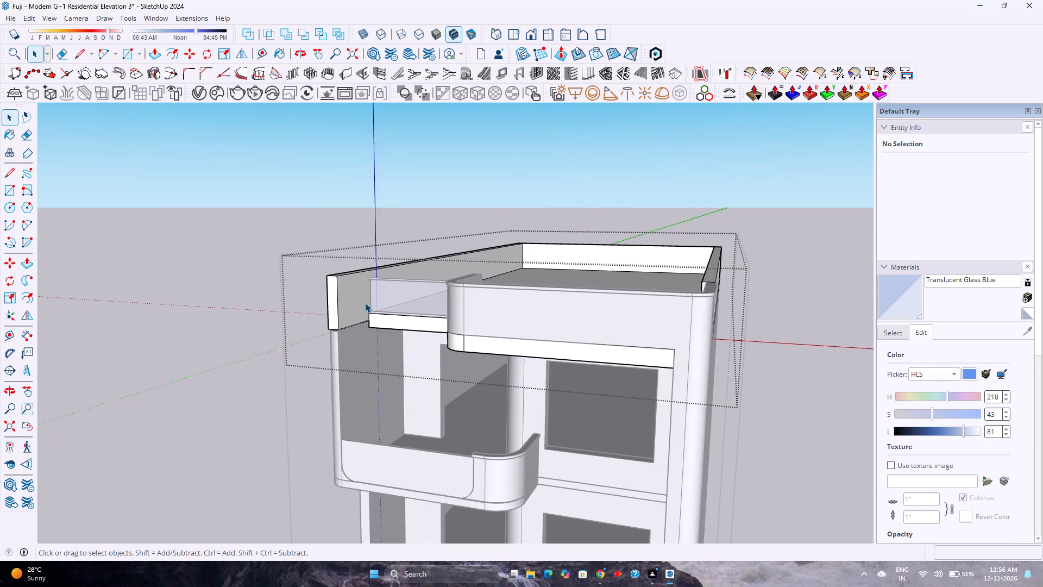
pyautogui.scroll(-3, 365, 303)
pyautogui.click(261, 425)
# Review the whole building from the side and front with the glass railing in place on the roof.
pyautogui.scroll(1, 222, 417)
pyautogui.moveTo(222, 417); pyautogui.dragTo(470, 433, button='middle')
pyautogui.scroll(1, 549, 426)
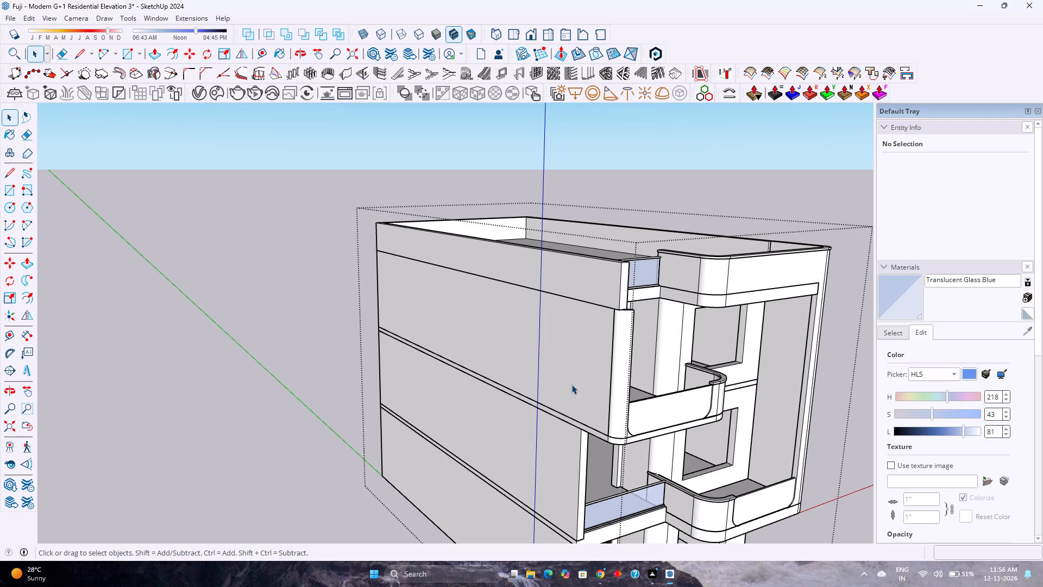
pyautogui.scroll(-8, 588, 459)
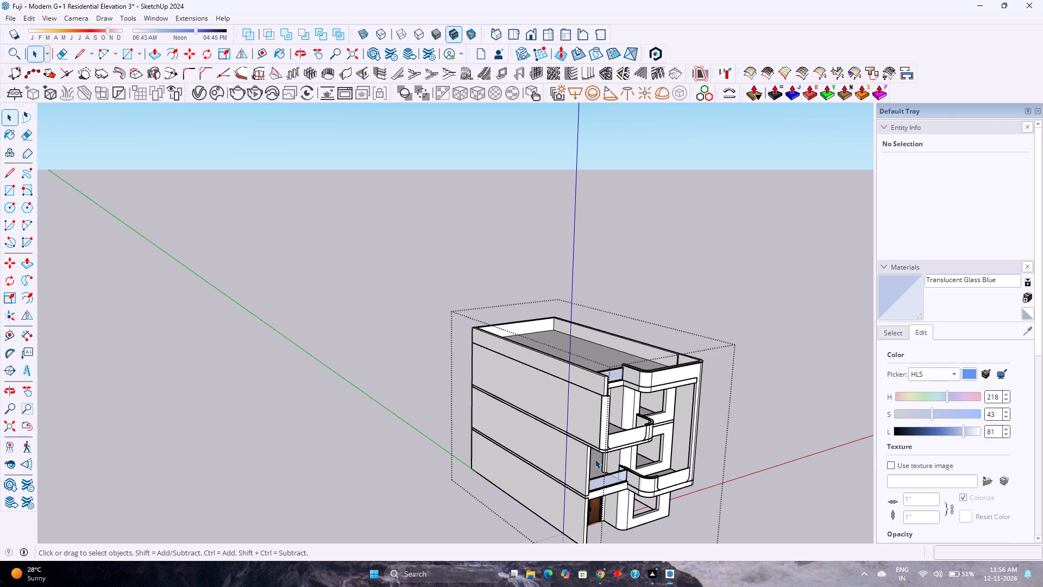
pyautogui.moveTo(590, 451); pyautogui.dragTo(451, 409, button='middle')
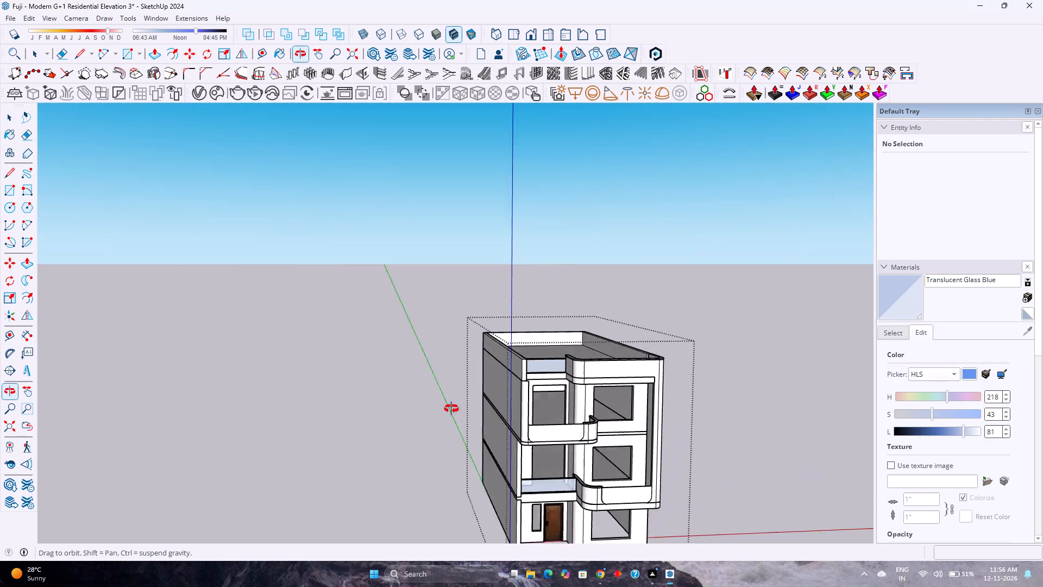
# Leave the building group and save the model.
pyautogui.moveTo(451, 409); pyautogui.dragTo(387, 397, button='middle')
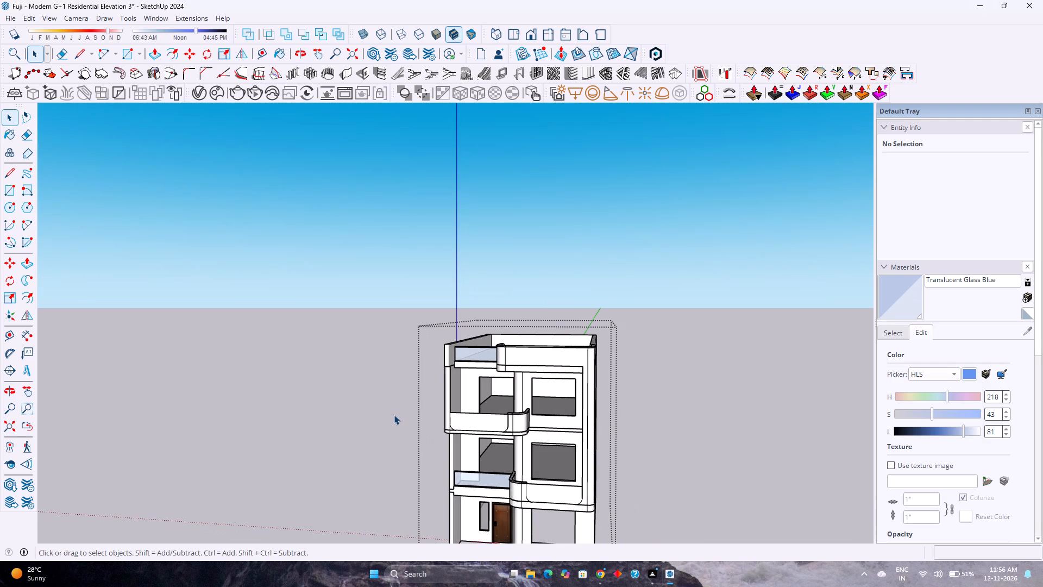
pyautogui.scroll(-4, 392, 416)
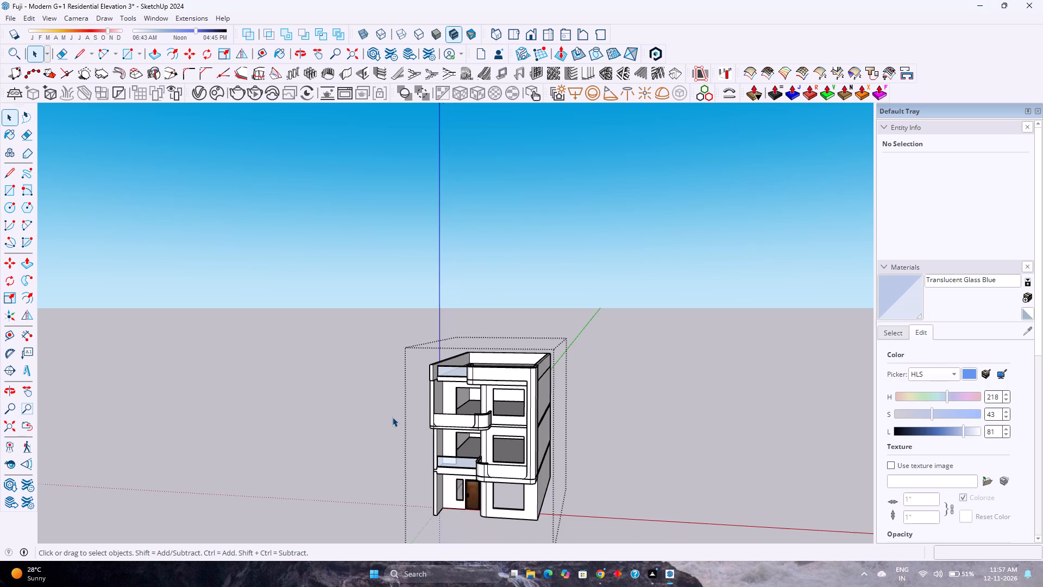
pyautogui.click(642, 449)
pyautogui.scroll(1, 594, 444)
pyautogui.moveTo(594, 444); pyautogui.dragTo(646, 397, button='middle')
pyautogui.scroll(-1, 646, 397)
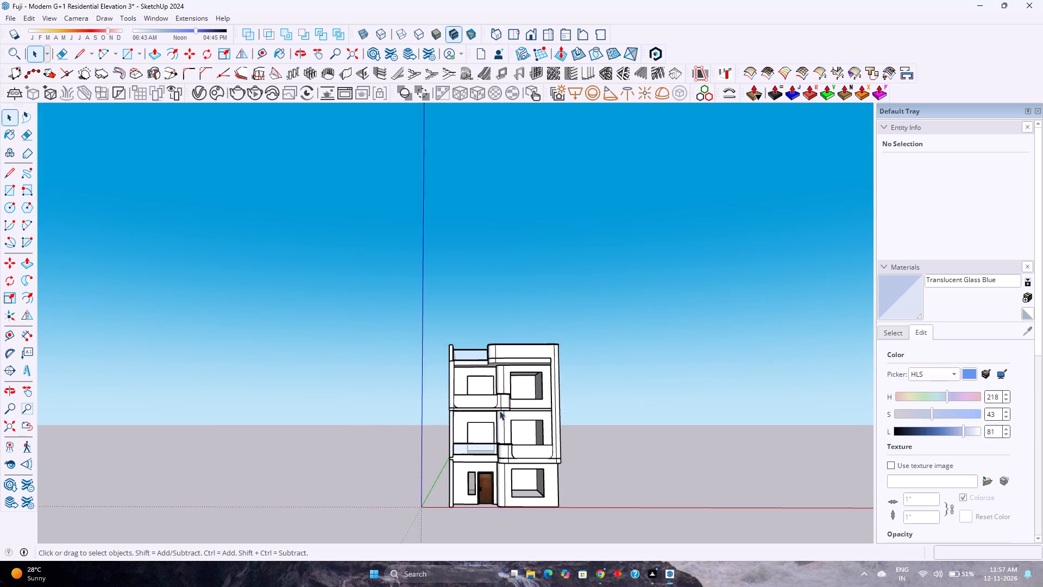
pyautogui.scroll(9, 493, 411)
pyautogui.hotkey('ctrl', 's')
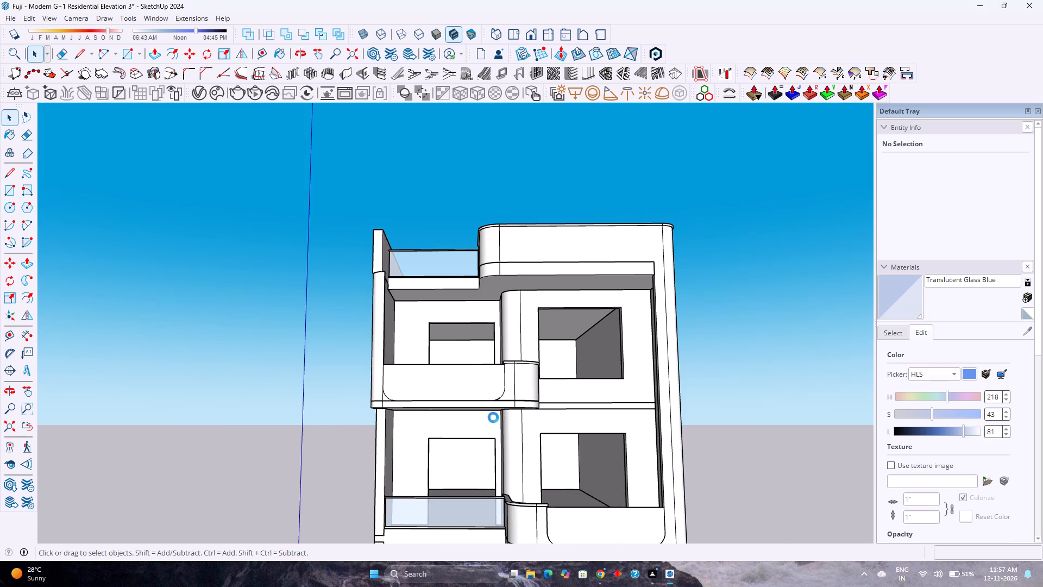
# Open the whole building group for editing.
pyautogui.scroll(-3, 494, 457)
pyautogui.scroll(3, 495, 449)
pyautogui.click(570, 380)
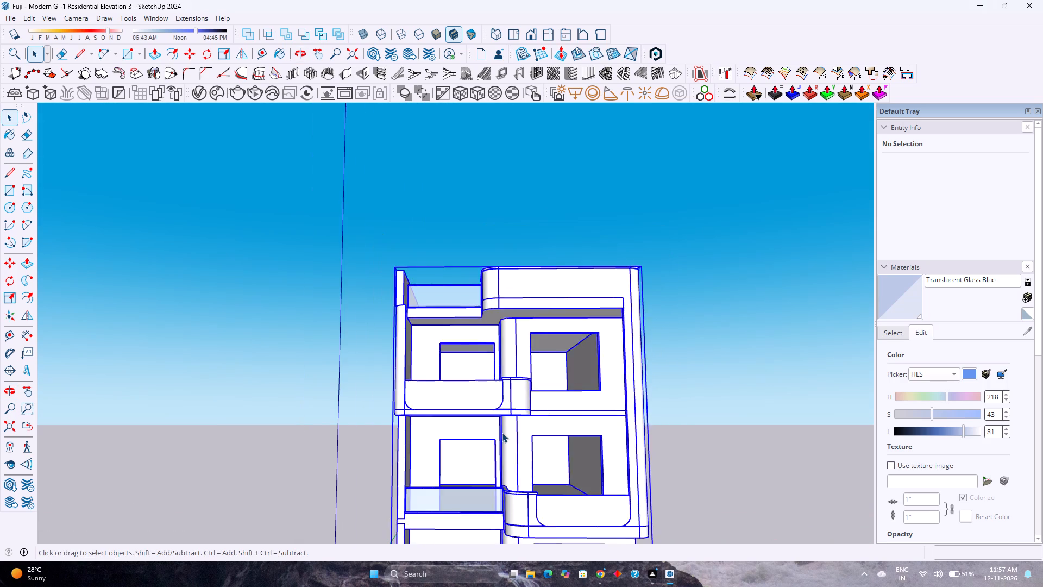
pyautogui.scroll(-3, 502, 433)
pyautogui.scroll(2, 499, 433)
pyautogui.scroll(-3, 498, 433)
pyautogui.scroll(2, 495, 431)
pyautogui.scroll(-2, 494, 429)
pyautogui.scroll(2, 494, 429)
pyautogui.scroll(-4, 494, 429)
pyautogui.scroll(1, 493, 429)
pyautogui.scroll(-3, 493, 429)
pyautogui.scroll(2, 493, 429)
pyautogui.scroll(-3, 493, 429)
pyautogui.scroll(3, 493, 429)
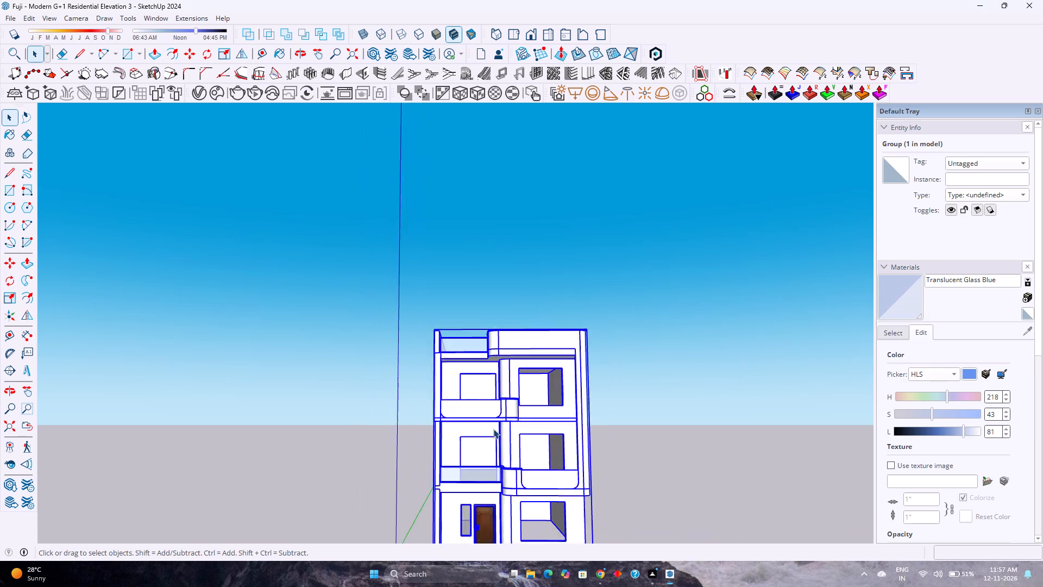
pyautogui.scroll(-4, 493, 429)
pyautogui.scroll(2, 493, 429)
pyautogui.doubleClick(508, 426)
# Examine the upper balcony's curved parapet and the roof parapet from the front, from below and from above.
pyautogui.scroll(5, 508, 426)
pyautogui.scroll(-3, 508, 426)
pyautogui.scroll(2, 508, 426)
pyautogui.scroll(-3, 506, 424)
pyautogui.scroll(4, 506, 424)
pyautogui.scroll(-3, 480, 424)
pyautogui.scroll(3, 532, 424)
pyautogui.moveTo(532, 424); pyautogui.dragTo(496, 480, button='middle')
pyautogui.middleClick(496, 480)
pyautogui.scroll(-3, 496, 480)
pyautogui.scroll(4, 494, 476)
pyautogui.scroll(-2, 493, 472)
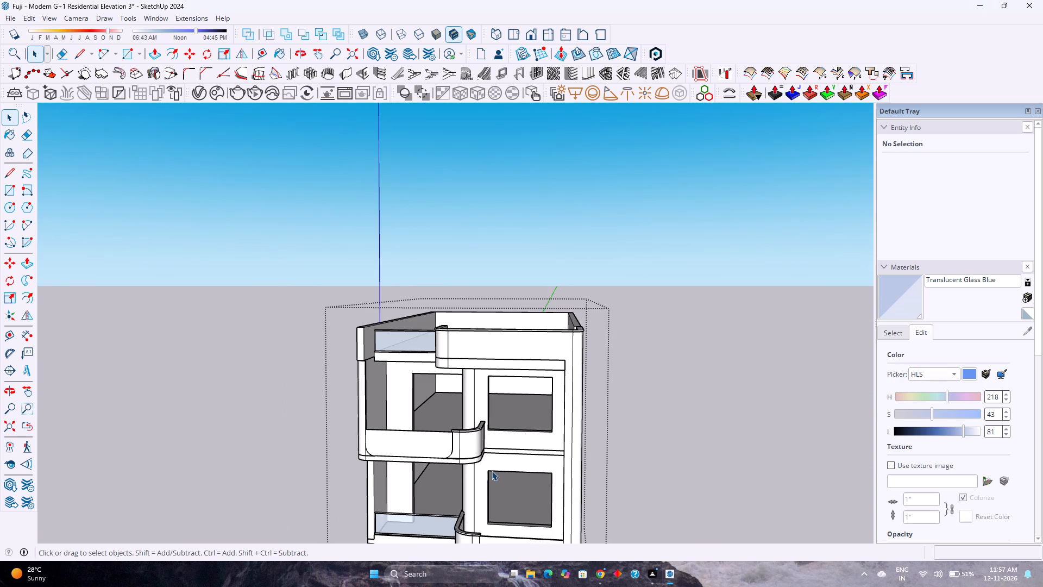
pyautogui.scroll(1, 487, 491)
pyautogui.moveTo(487, 491); pyautogui.dragTo(514, 428, button='middle')
pyautogui.middleClick(528, 410)
pyautogui.scroll(-2, 529, 409)
pyautogui.scroll(2, 527, 409)
pyautogui.scroll(-1, 527, 409)
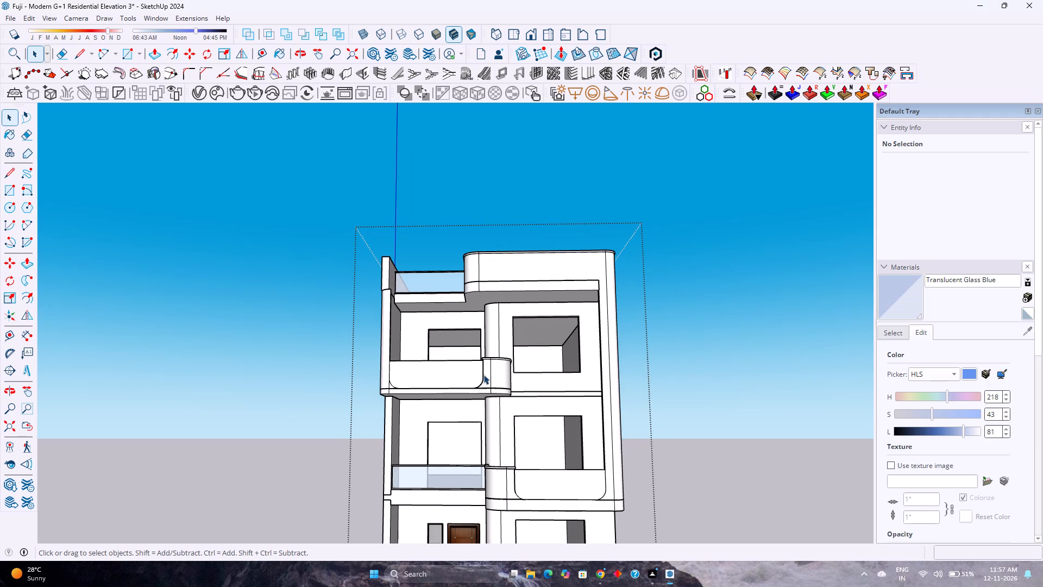
pyautogui.scroll(2, 521, 385)
pyautogui.moveTo(521, 385); pyautogui.dragTo(522, 485, button='middle')
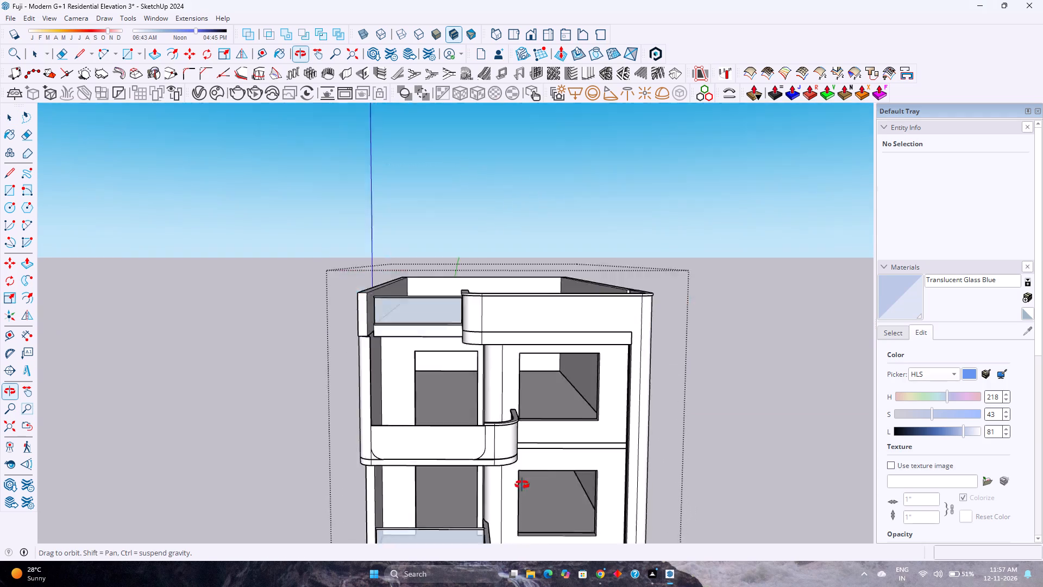
pyautogui.moveTo(522, 485); pyautogui.dragTo(475, 472, button='middle')
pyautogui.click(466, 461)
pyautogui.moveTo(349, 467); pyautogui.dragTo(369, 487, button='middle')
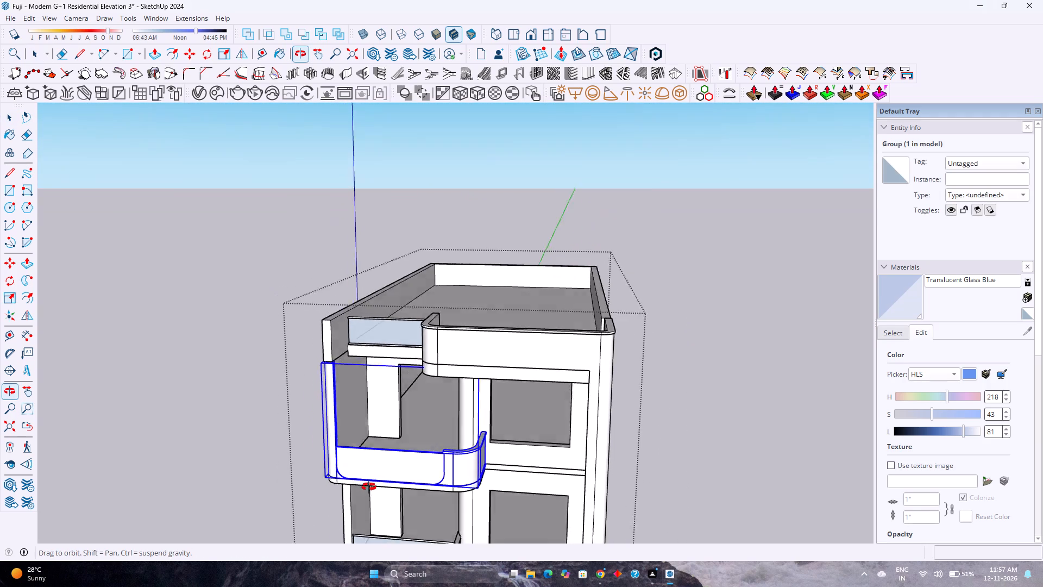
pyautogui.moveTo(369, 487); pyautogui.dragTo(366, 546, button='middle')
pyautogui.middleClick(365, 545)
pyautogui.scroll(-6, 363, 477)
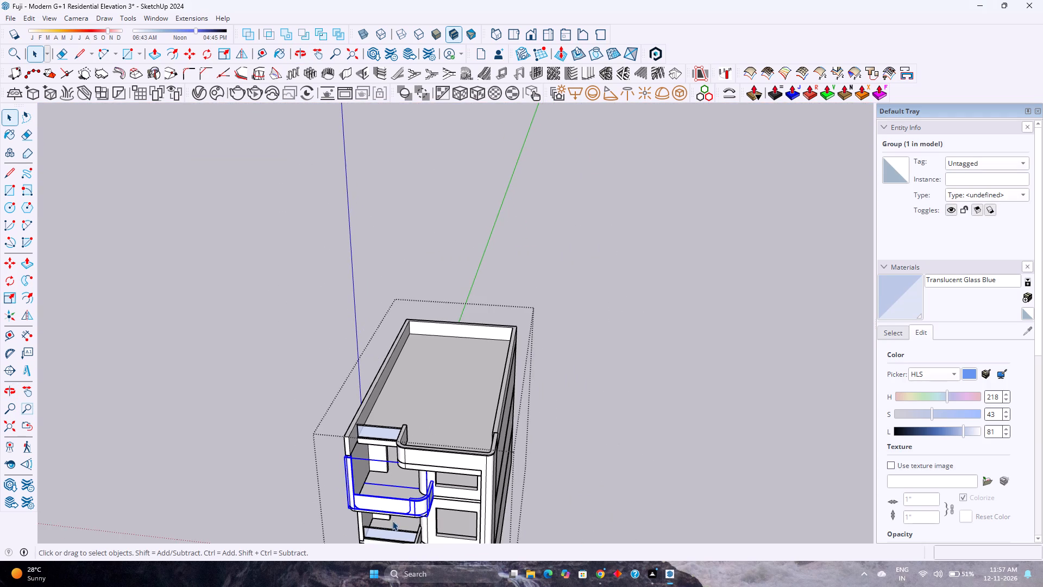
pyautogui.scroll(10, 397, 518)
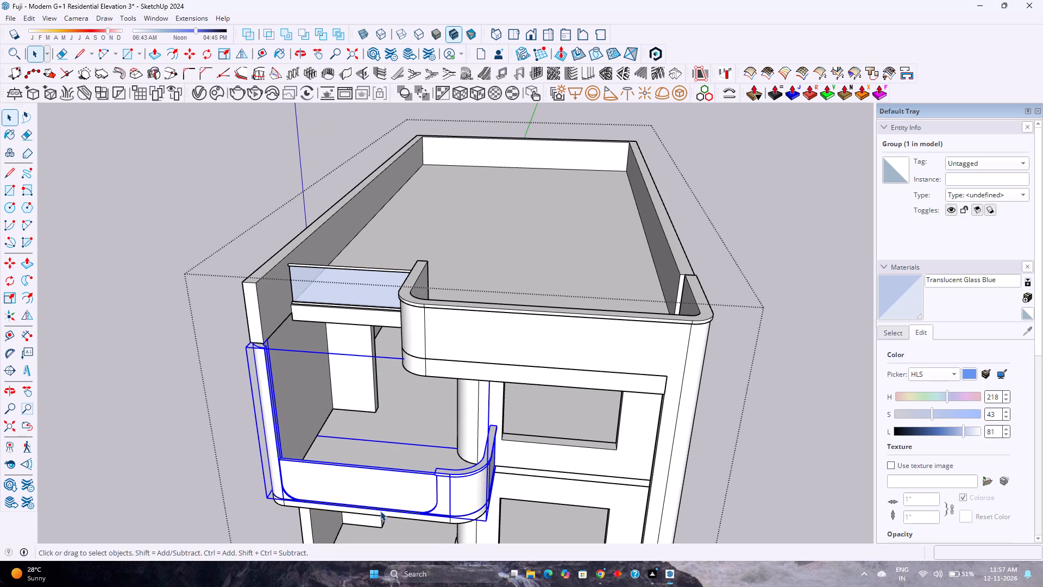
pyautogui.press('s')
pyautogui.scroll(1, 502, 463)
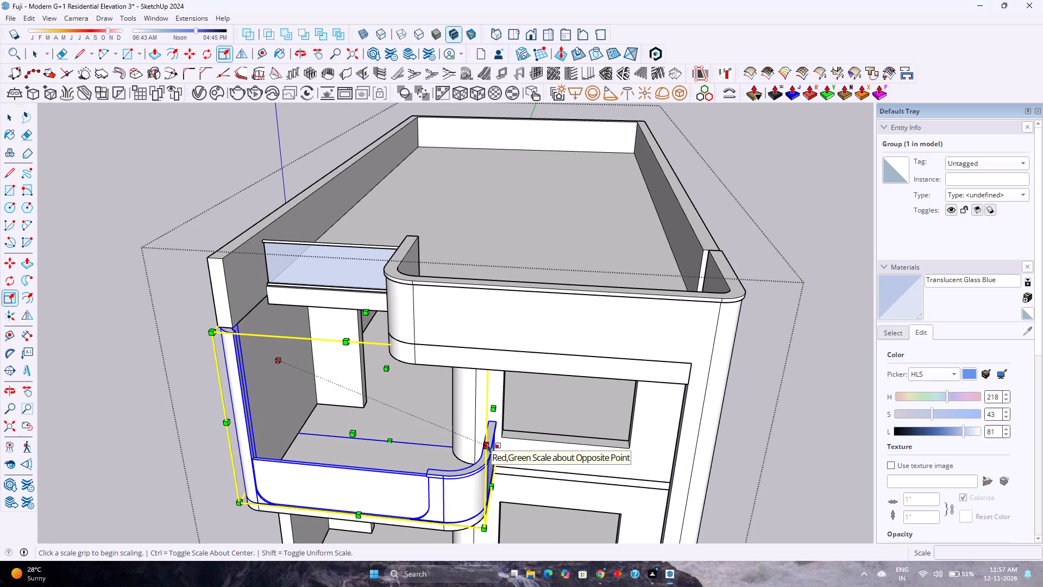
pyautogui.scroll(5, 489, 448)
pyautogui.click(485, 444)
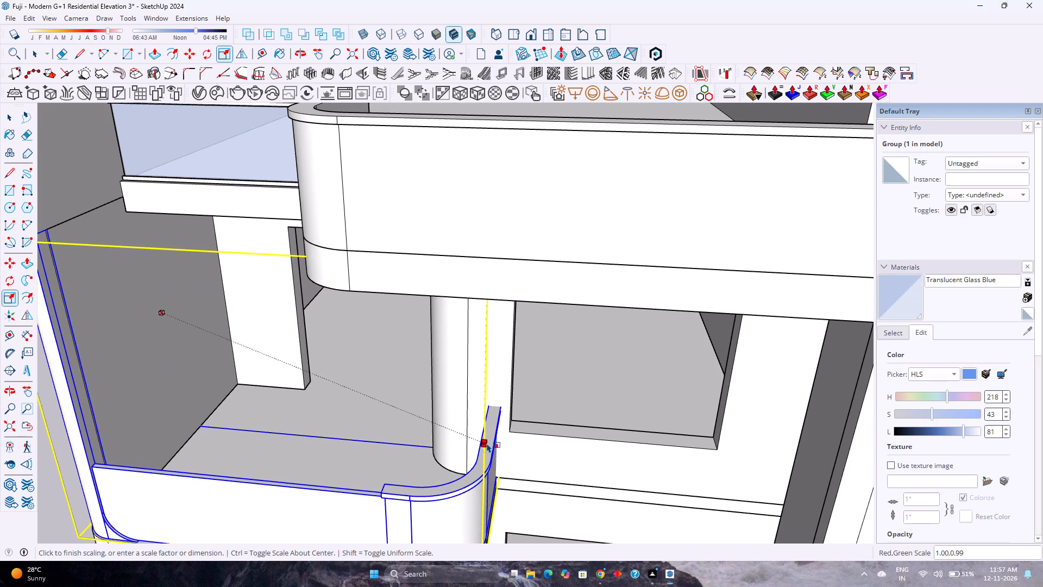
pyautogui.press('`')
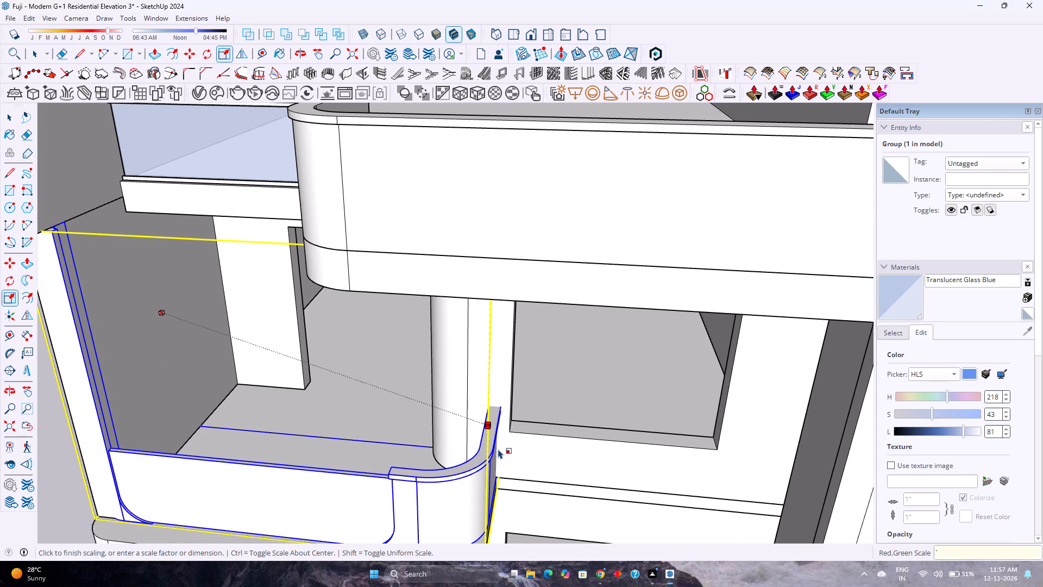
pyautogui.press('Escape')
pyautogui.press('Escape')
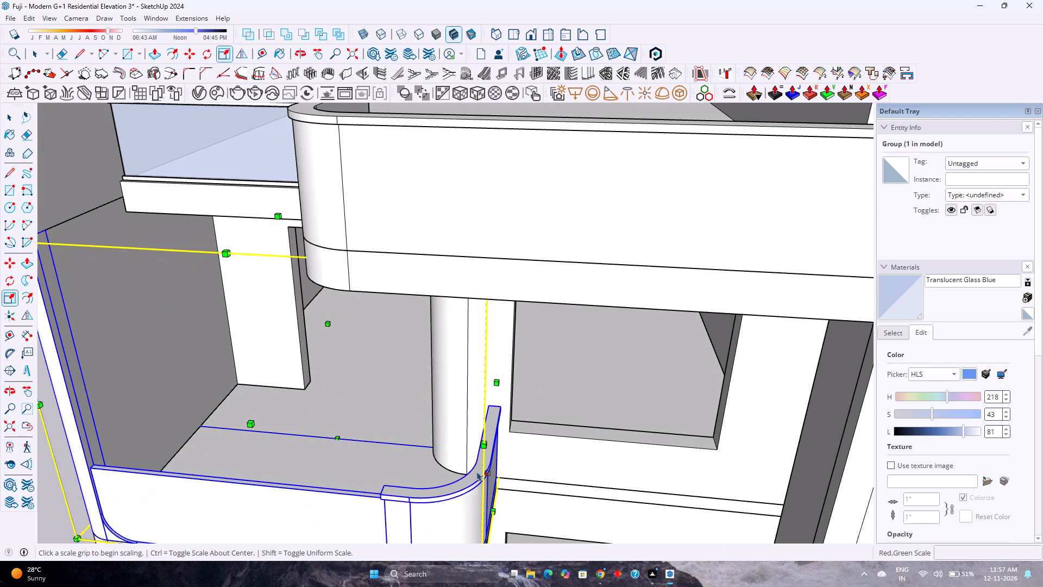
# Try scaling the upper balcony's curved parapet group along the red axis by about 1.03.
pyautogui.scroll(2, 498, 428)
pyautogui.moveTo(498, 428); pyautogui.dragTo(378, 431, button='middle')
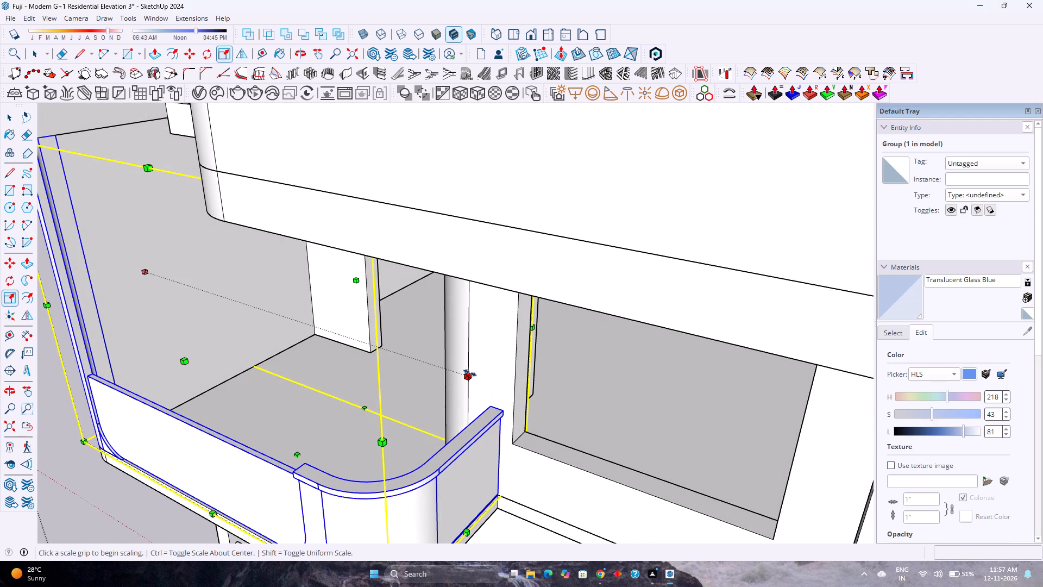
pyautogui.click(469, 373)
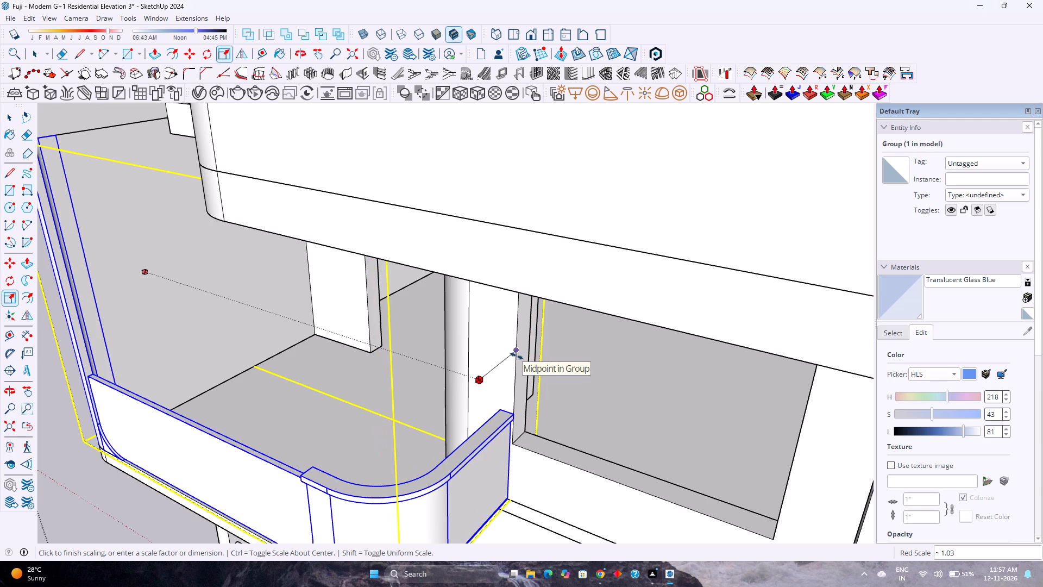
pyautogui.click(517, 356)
# Inspect the scaled balcony parapet from below against the edge of the balcony slab and the front wall.
pyautogui.scroll(-7, 463, 394)
pyautogui.moveTo(469, 390); pyautogui.dragTo(580, 327, button='middle')
pyautogui.scroll(1, 585, 325)
pyautogui.moveTo(549, 433); pyautogui.dragTo(556, 314, button='middle')
pyautogui.scroll(-3, 532, 371)
pyautogui.moveTo(528, 492); pyautogui.dragTo(486, 376, button='middle')
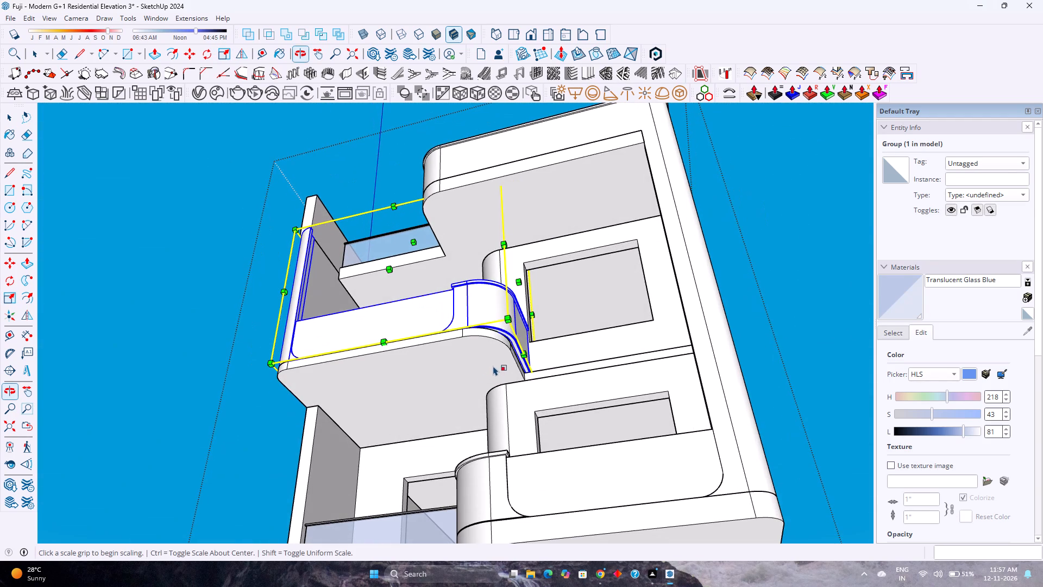
pyautogui.scroll(7, 495, 364)
pyautogui.scroll(-3, 493, 364)
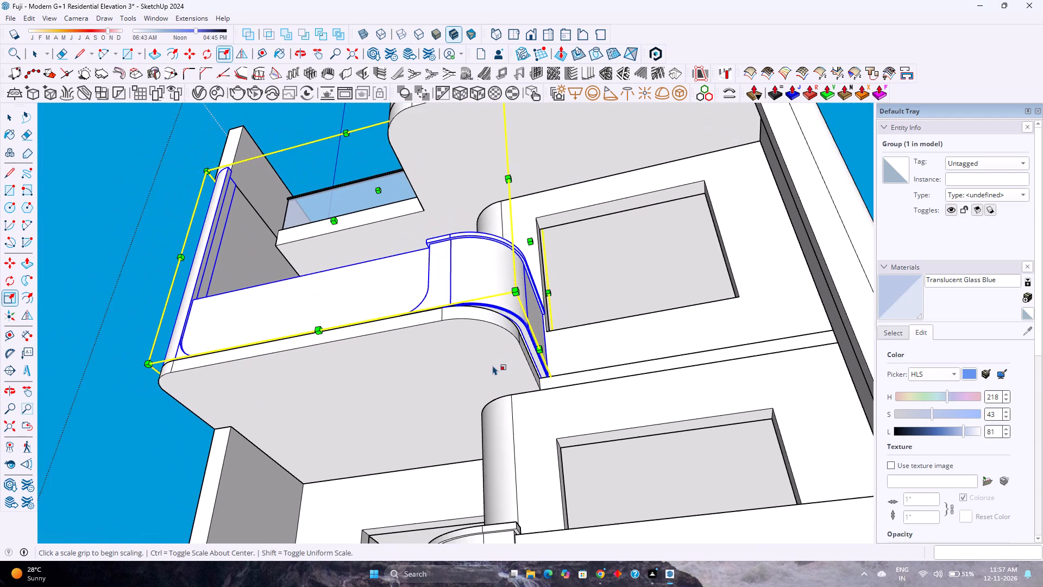
pyautogui.scroll(1, 489, 369)
pyautogui.scroll(-2, 489, 369)
pyautogui.scroll(2, 489, 369)
pyautogui.scroll(-1, 488, 369)
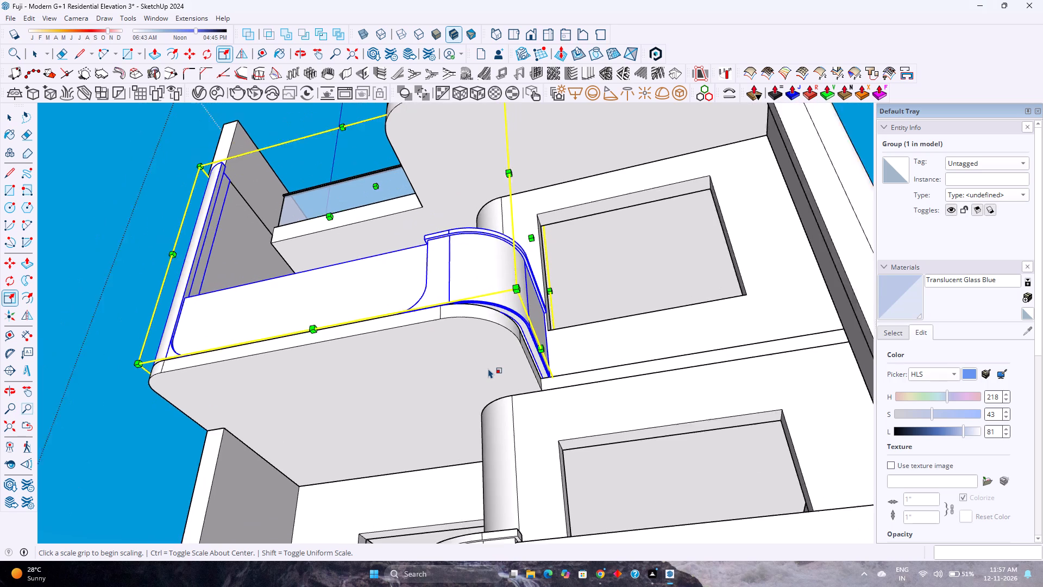
pyautogui.scroll(-1, 488, 369)
pyautogui.scroll(1, 488, 369)
pyautogui.scroll(-4, 488, 369)
pyautogui.scroll(4, 487, 373)
pyautogui.scroll(-3, 487, 373)
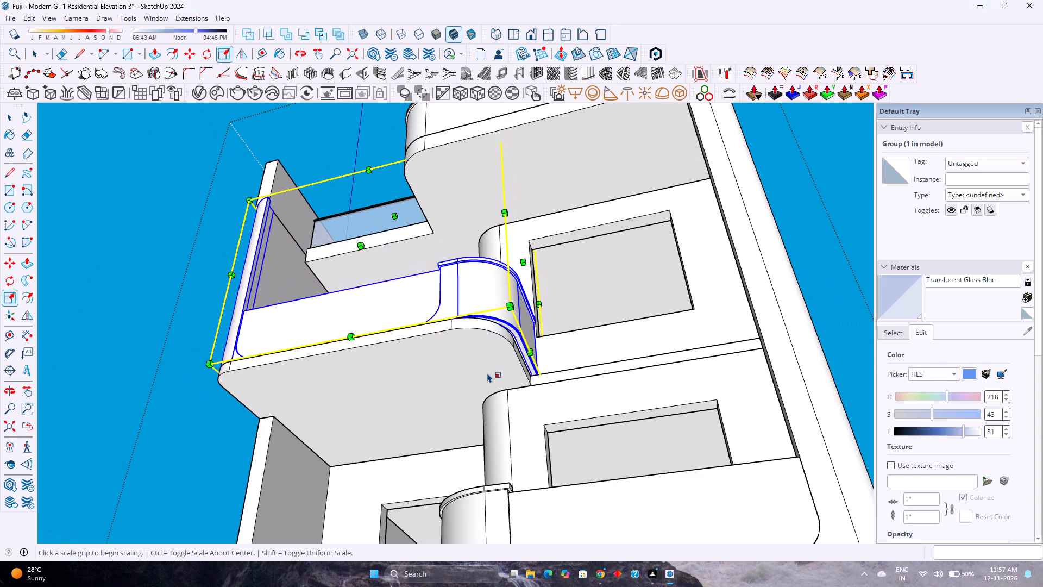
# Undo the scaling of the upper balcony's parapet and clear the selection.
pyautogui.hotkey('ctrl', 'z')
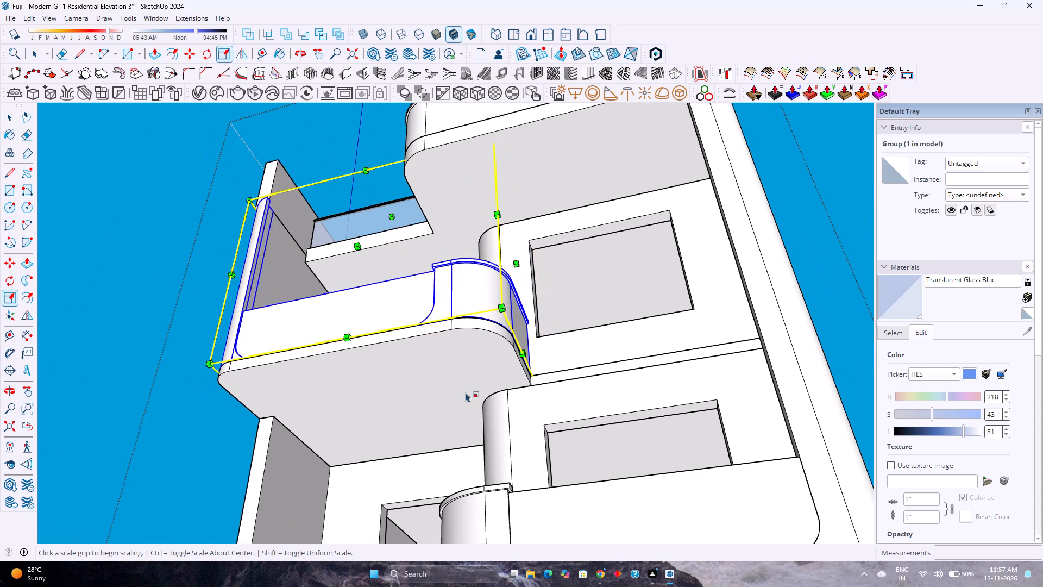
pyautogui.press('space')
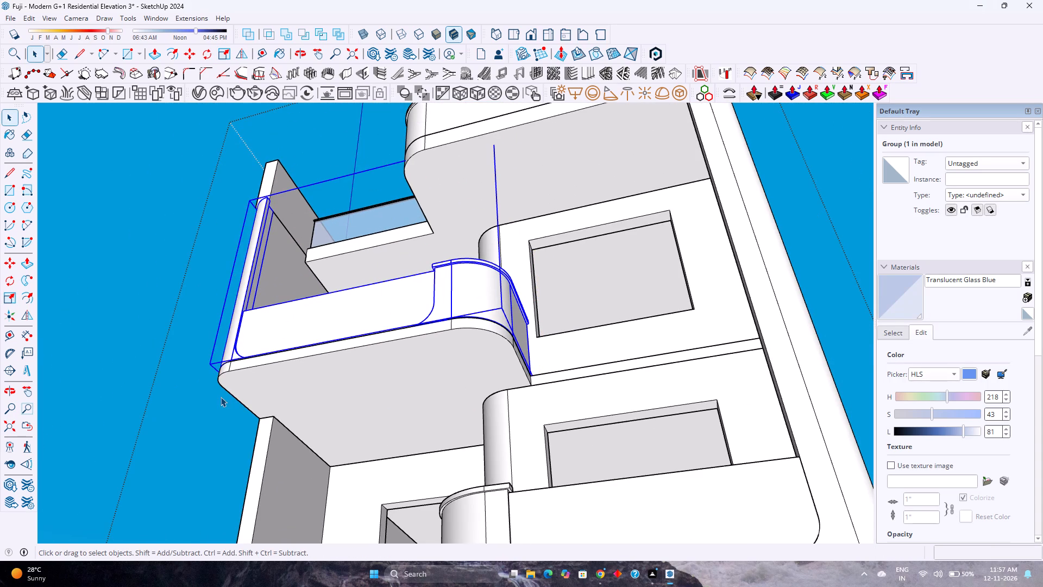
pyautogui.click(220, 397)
# Review the whole building in the standard front view, then check the elevation and roof from low and high angles.
pyautogui.scroll(-7, 237, 426)
pyautogui.moveTo(309, 382); pyautogui.dragTo(417, 480, button='middle')
pyautogui.scroll(-2, 457, 417)
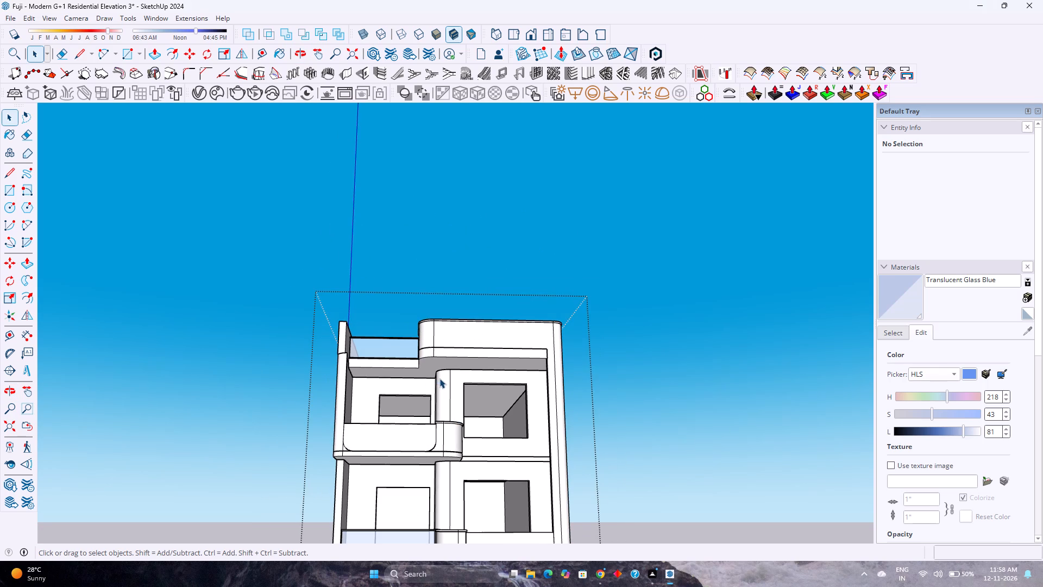
pyautogui.scroll(-4, 436, 361)
pyautogui.click(537, 33)
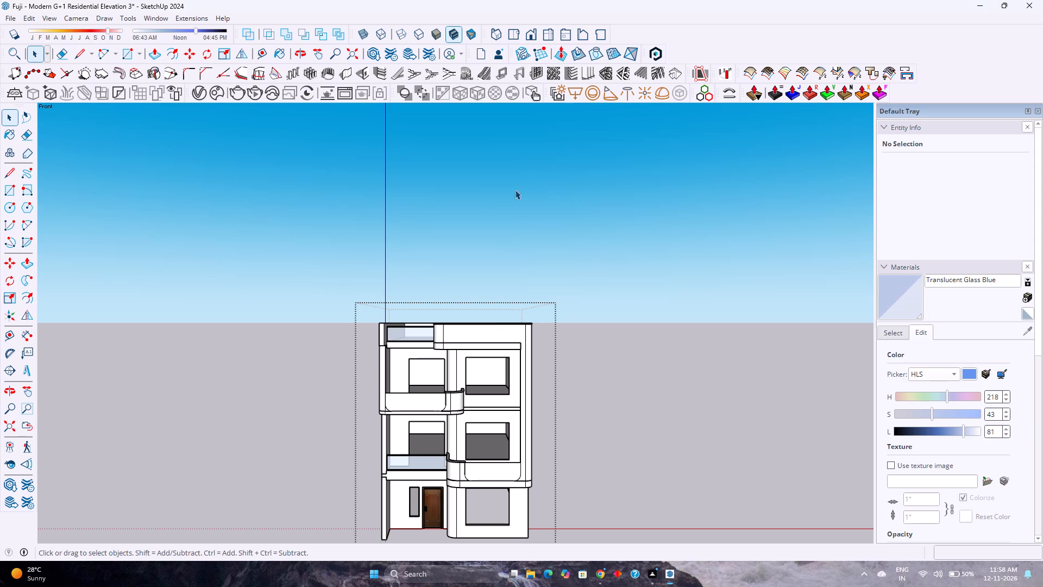
pyautogui.scroll(2, 419, 427)
pyautogui.scroll(-6, 420, 415)
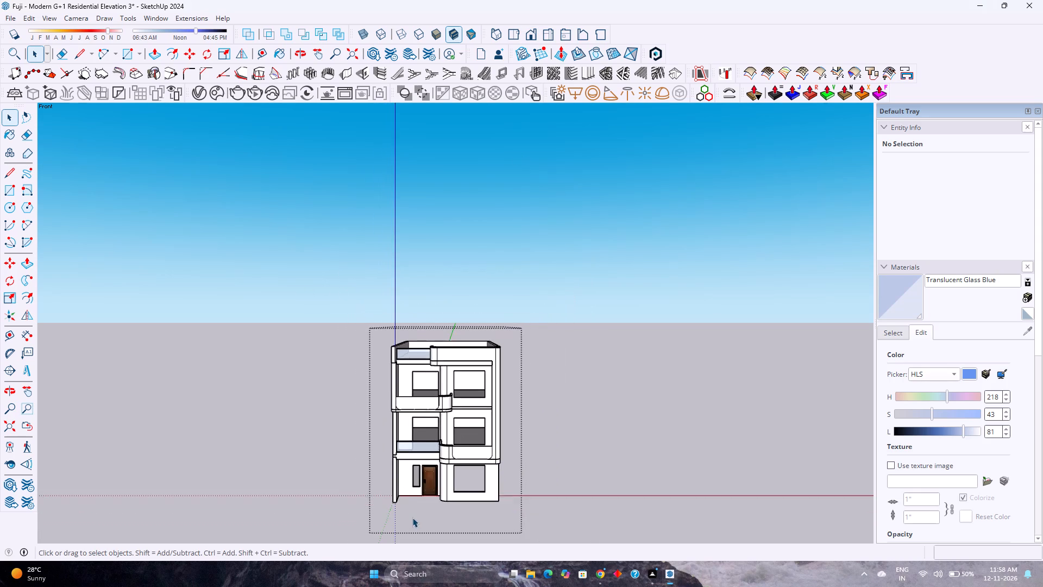
pyautogui.scroll(6, 413, 519)
pyautogui.moveTo(415, 502); pyautogui.dragTo(395, 446, button='middle')
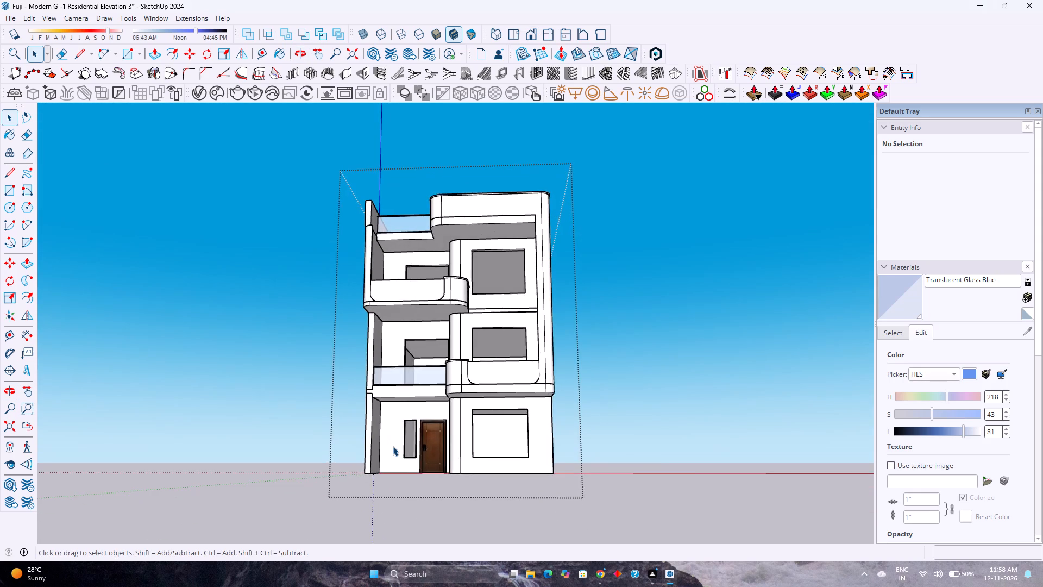
pyautogui.scroll(3, 393, 446)
pyautogui.scroll(2, 448, 338)
pyautogui.moveTo(382, 214); pyautogui.dragTo(351, 379, button='middle')
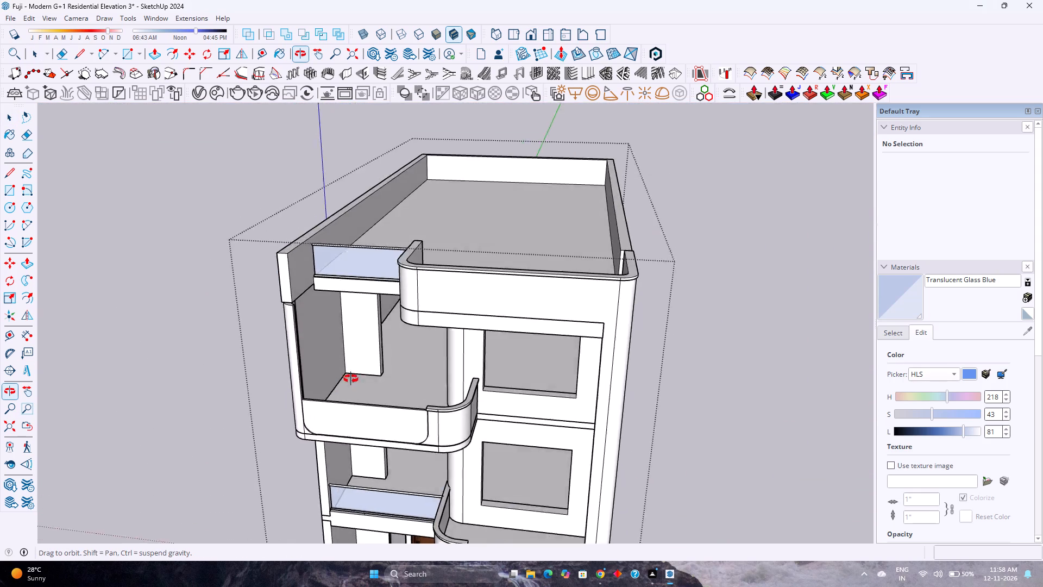
pyautogui.moveTo(351, 379); pyautogui.dragTo(391, 286, button='middle')
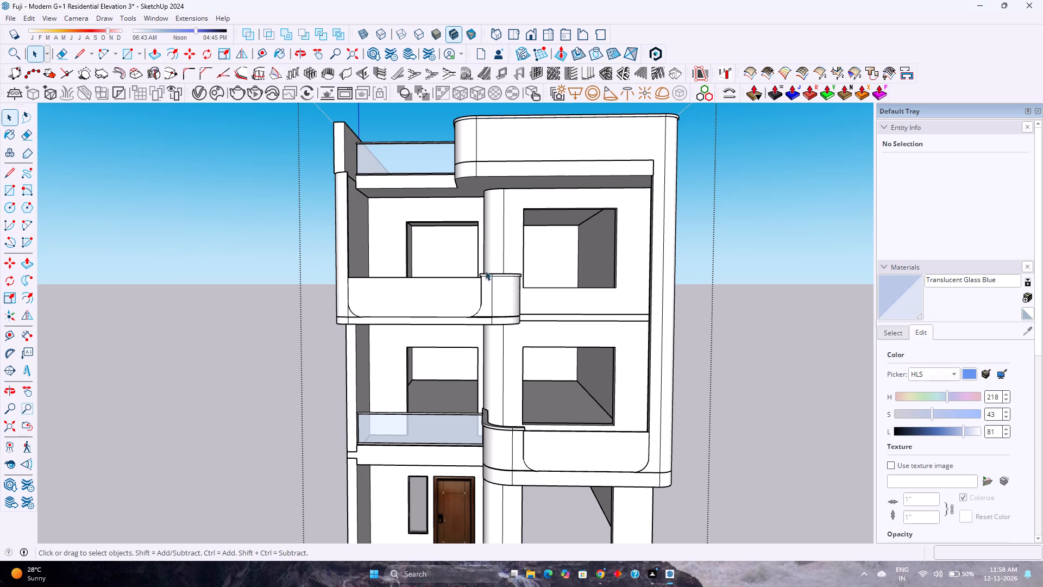
# Review the balconies, window openings and glass railings from the front and from the building's side.
pyautogui.scroll(-3, 413, 286)
pyautogui.scroll(3, 391, 303)
pyautogui.scroll(-5, 390, 302)
pyautogui.scroll(-1, 463, 296)
pyautogui.scroll(2, 463, 296)
pyautogui.moveTo(447, 301); pyautogui.dragTo(477, 332, button='middle')
pyautogui.scroll(-1, 470, 322)
pyautogui.scroll(4, 470, 321)
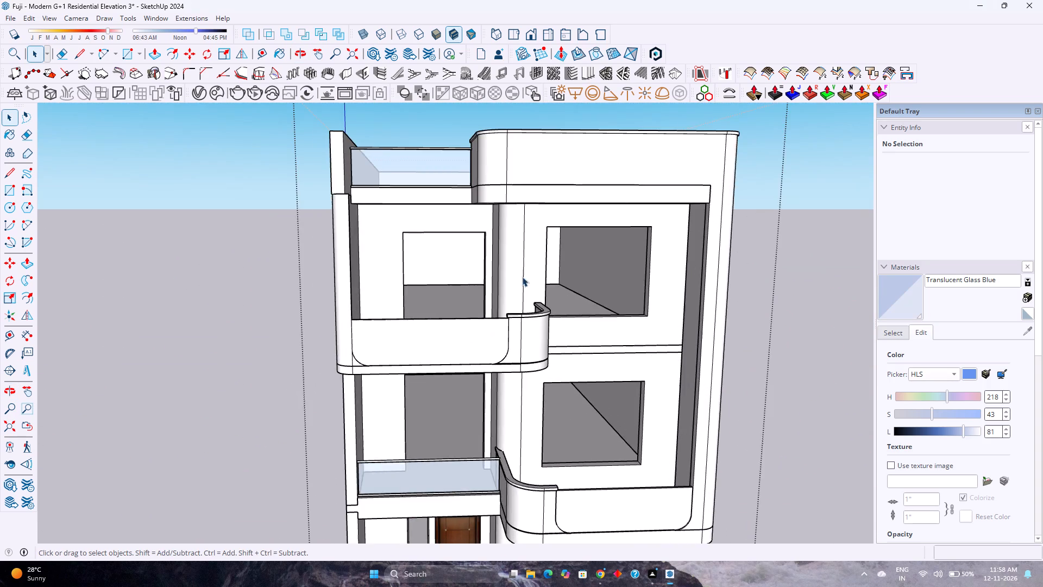
pyautogui.scroll(-4, 533, 270)
pyautogui.scroll(3, 532, 271)
pyautogui.scroll(-4, 593, 291)
pyautogui.moveTo(593, 291); pyautogui.dragTo(432, 293, button='middle')
pyautogui.middleClick(432, 293)
pyautogui.scroll(2, 433, 293)
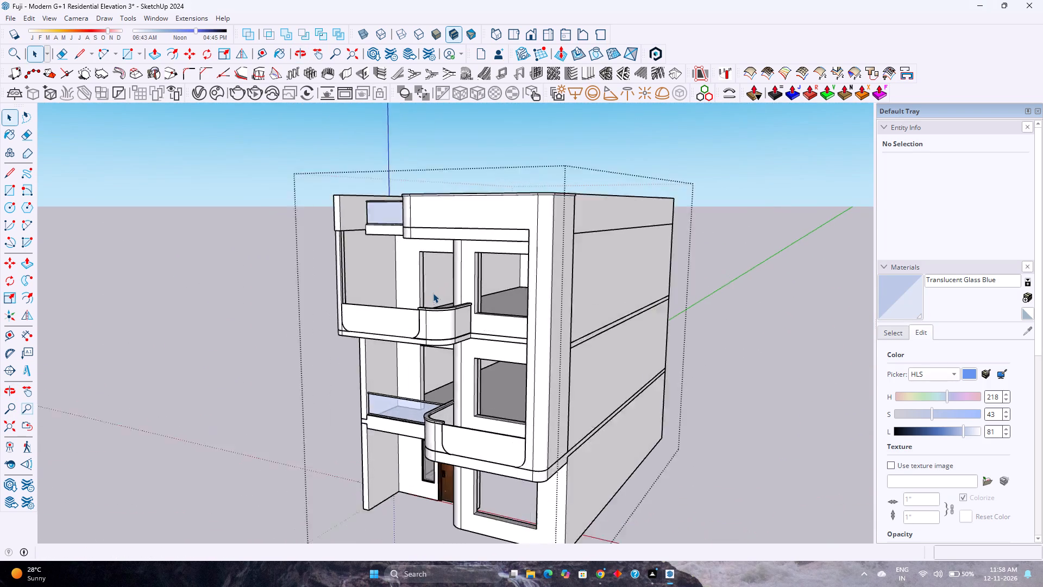
# Inspect the upper balcony's curved parapet up close and compare it with the full front elevation.
pyautogui.scroll(7, 433, 293)
pyautogui.scroll(-5, 428, 290)
pyautogui.scroll(5, 426, 290)
pyautogui.scroll(-4, 426, 290)
pyautogui.scroll(5, 426, 290)
pyautogui.scroll(-5, 426, 290)
pyautogui.scroll(5, 426, 290)
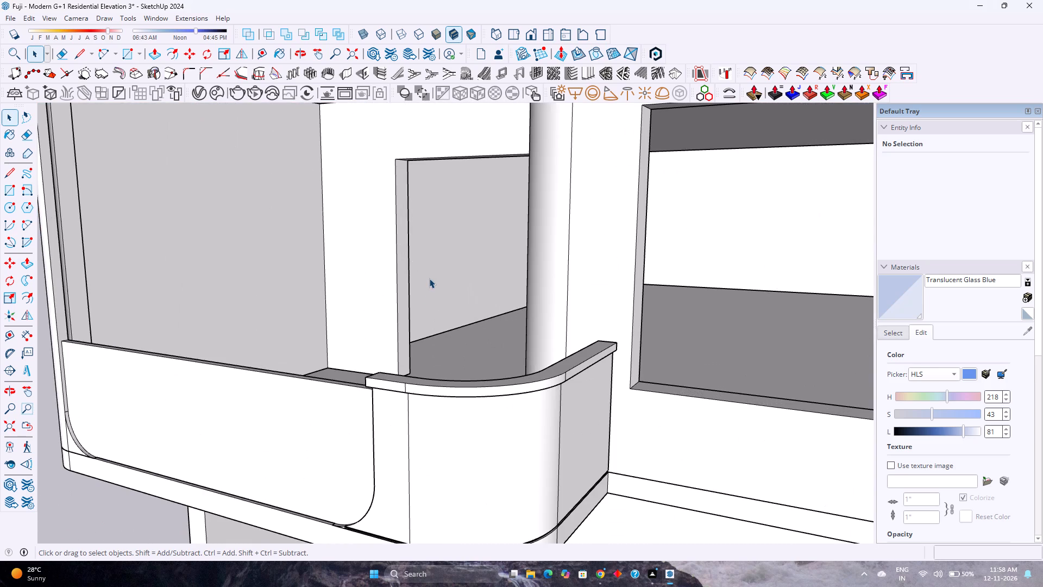
pyautogui.scroll(-5, 430, 278)
pyautogui.scroll(5, 430, 278)
pyautogui.scroll(-12, 430, 278)
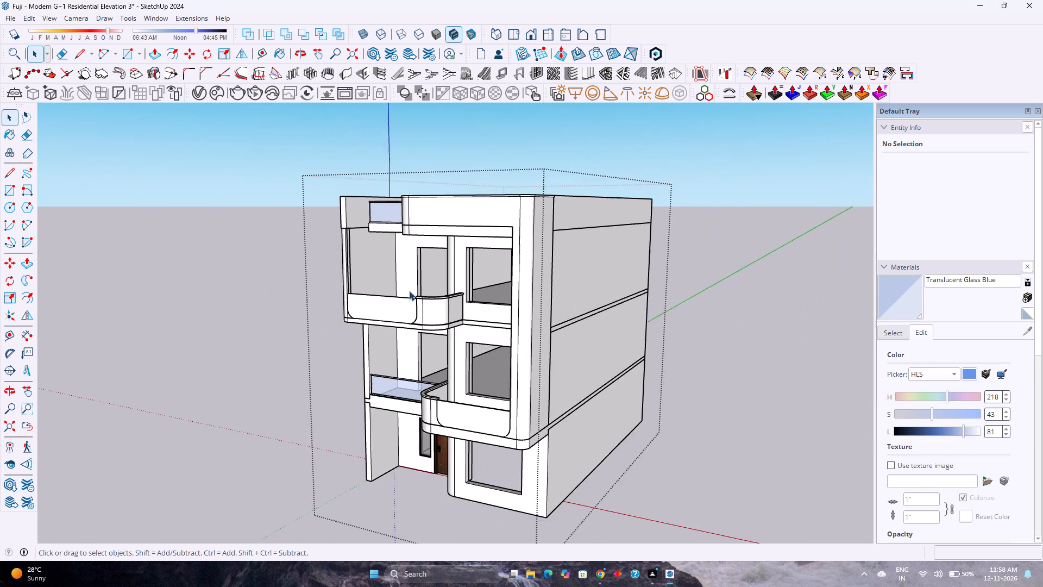
pyautogui.moveTo(405, 295); pyautogui.dragTo(499, 300, button='middle')
pyautogui.middleClick(499, 300)
pyautogui.scroll(4, 496, 298)
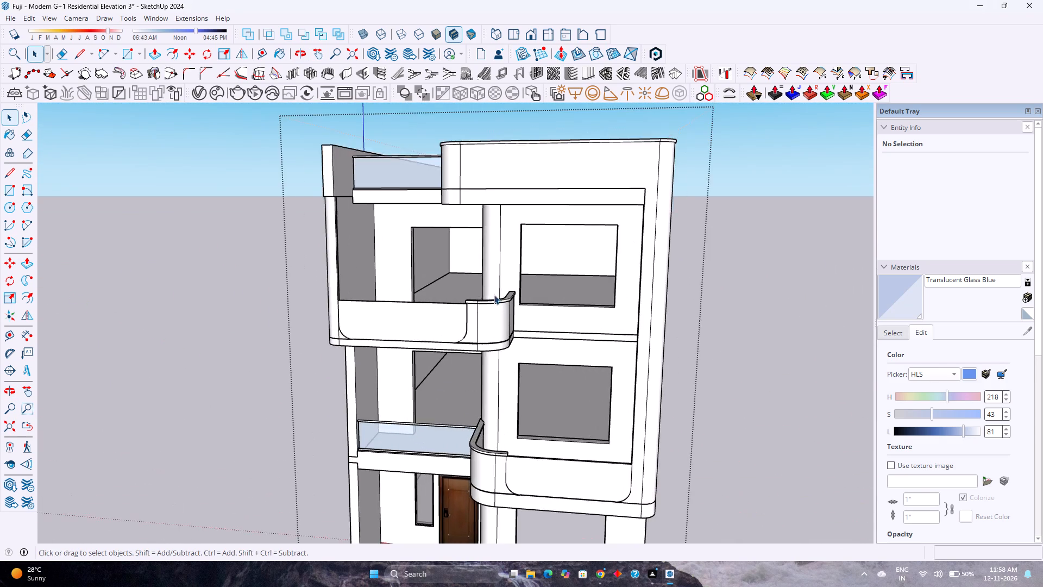
# Examine the upper balcony's curved parapet cap and its junction with the straight front panel up close.
pyautogui.scroll(-4, 494, 295)
pyautogui.scroll(3, 494, 294)
pyautogui.scroll(-5, 493, 291)
pyautogui.scroll(7, 493, 291)
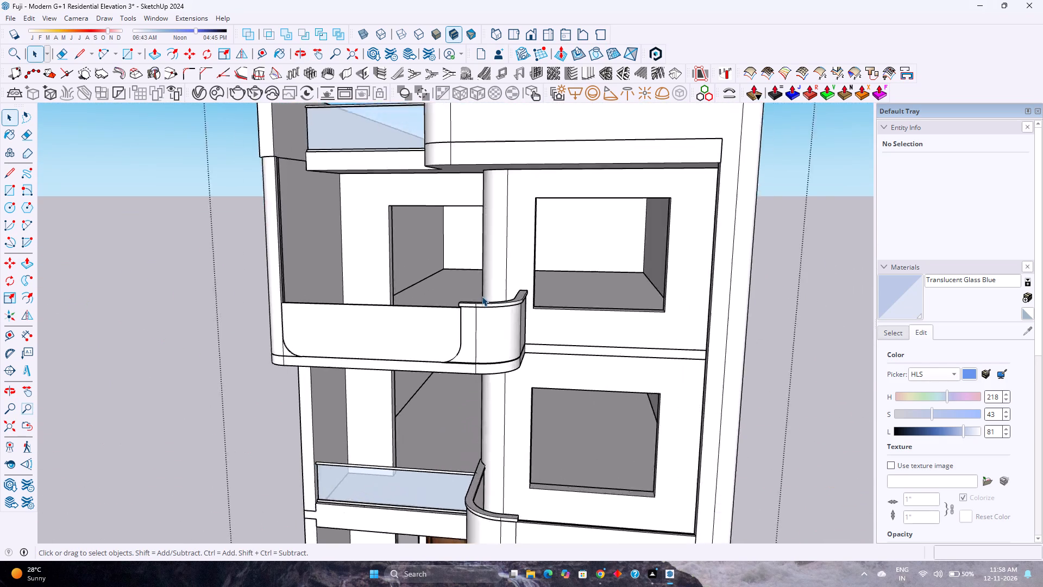
pyautogui.scroll(2, 482, 296)
pyautogui.scroll(-5, 482, 296)
pyautogui.scroll(4, 482, 295)
pyautogui.scroll(-5, 482, 295)
pyautogui.scroll(4, 482, 295)
pyautogui.scroll(-4, 482, 295)
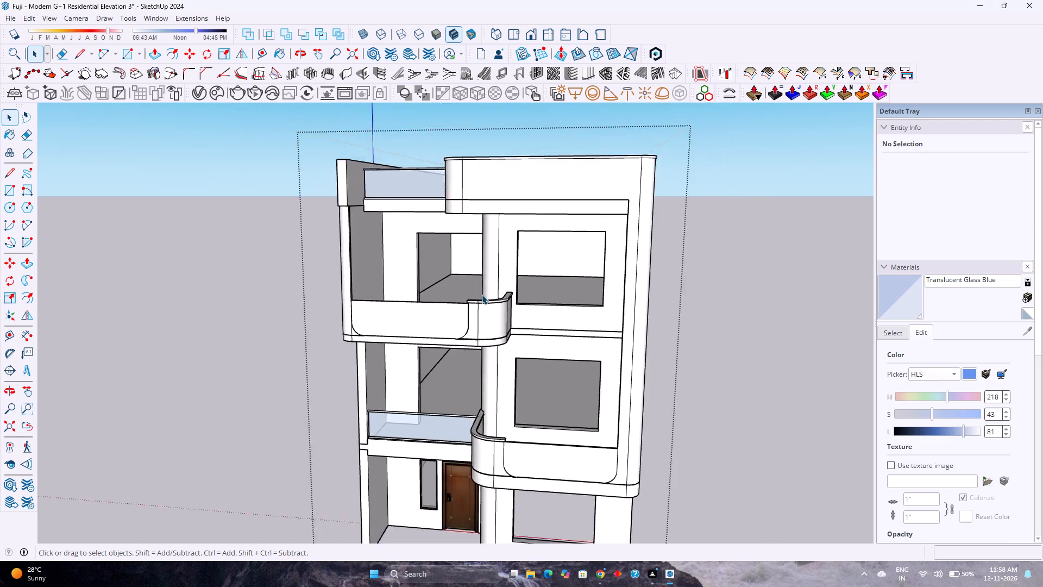
pyautogui.scroll(4, 482, 295)
pyautogui.scroll(-5, 482, 293)
pyautogui.scroll(4, 482, 293)
pyautogui.scroll(-3, 482, 292)
pyautogui.scroll(5, 482, 292)
pyautogui.moveTo(484, 305); pyautogui.dragTo(699, 365, button='middle')
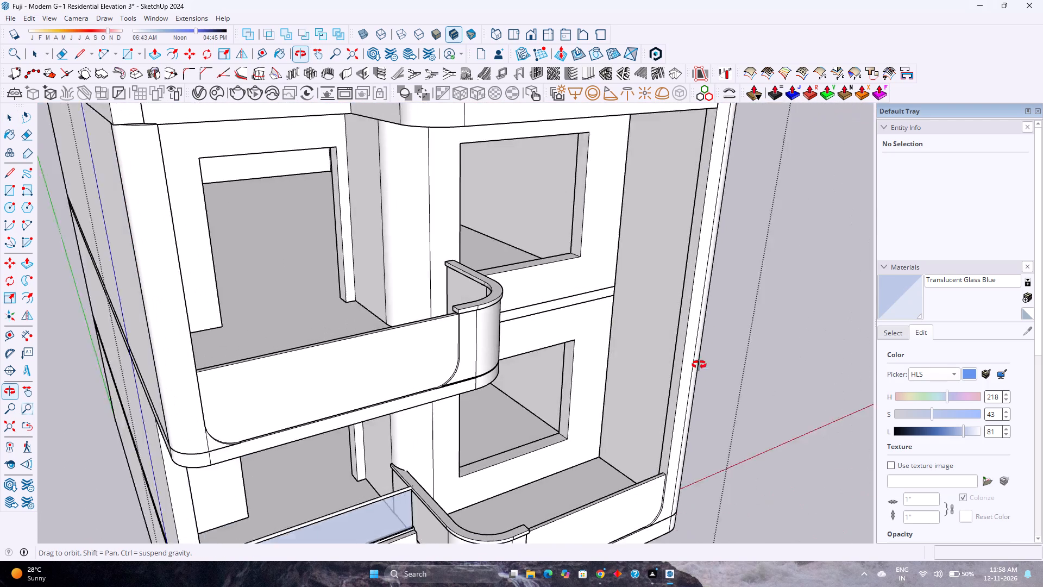
pyautogui.moveTo(699, 365); pyautogui.dragTo(738, 367, button='middle')
pyautogui.scroll(11, 466, 302)
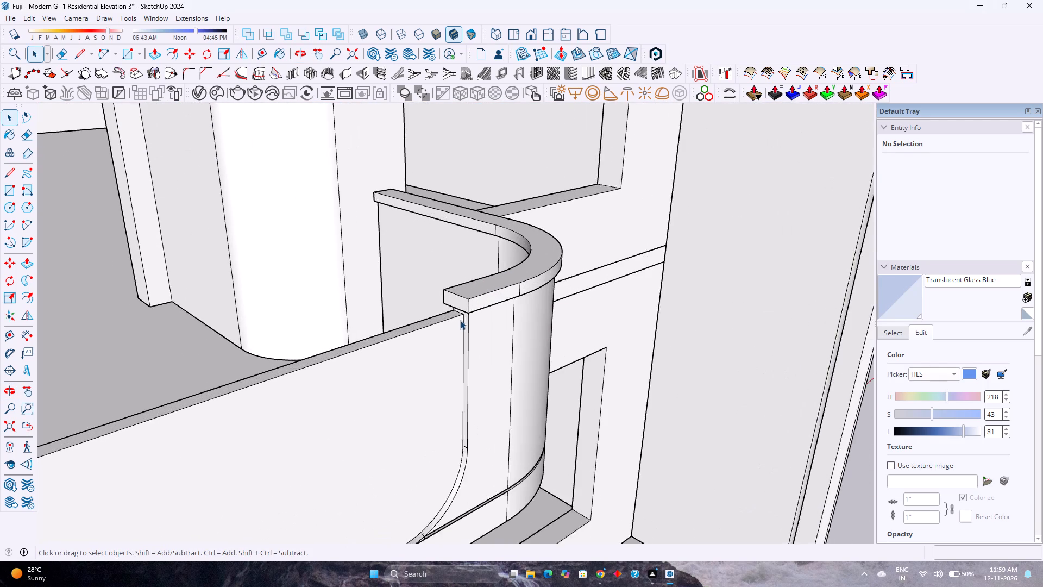
pyautogui.scroll(9, 460, 320)
pyautogui.moveTo(465, 316); pyautogui.dragTo(436, 230, button='middle')
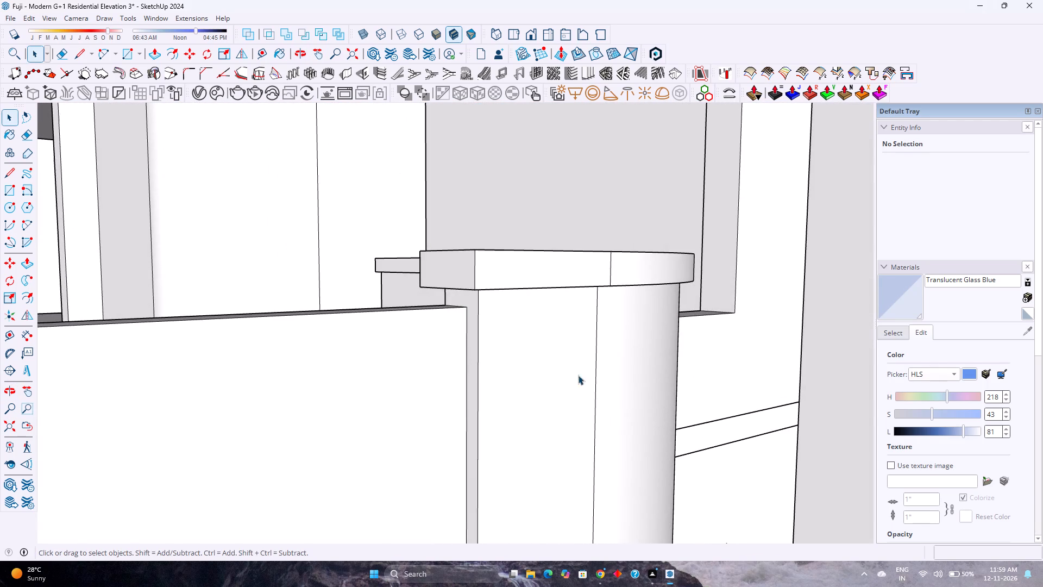
pyautogui.scroll(-13, 363, 372)
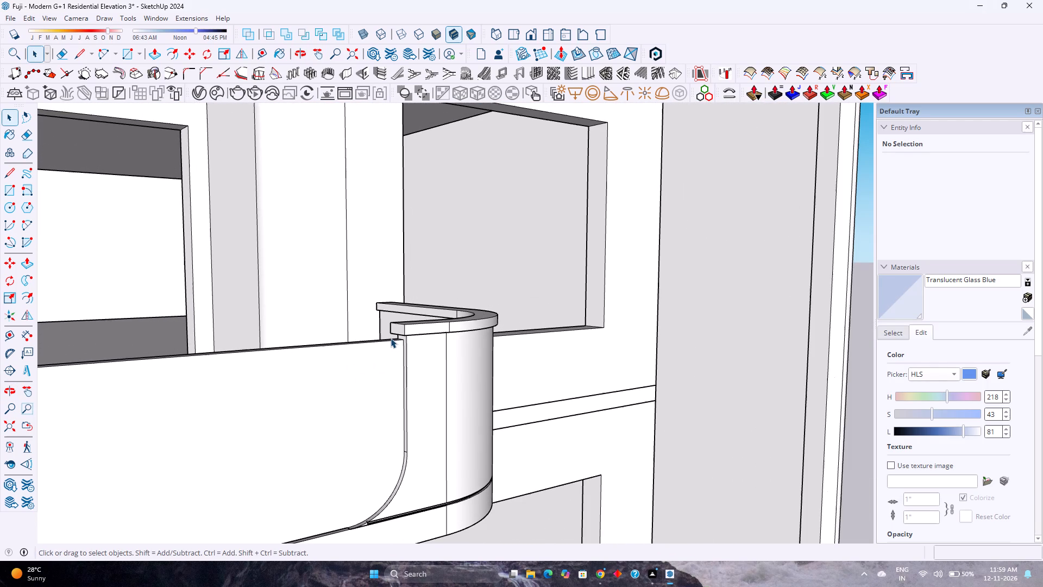
pyautogui.scroll(3, 388, 329)
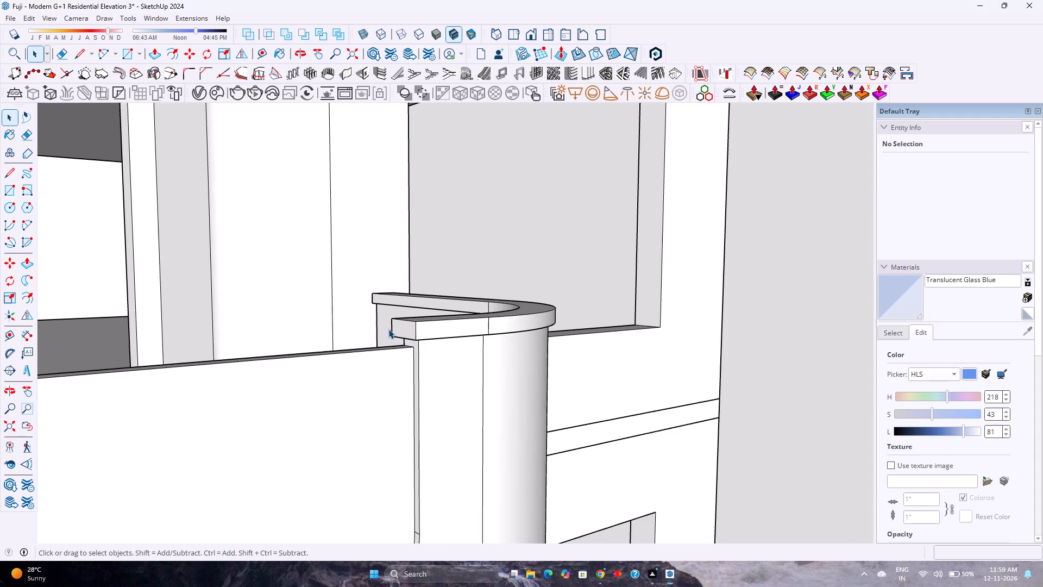
pyautogui.scroll(-20, 388, 329)
# Review the whole front elevation from an angle and from low viewpoints, comparing the balconies across the floors.
pyautogui.moveTo(411, 352); pyautogui.dragTo(403, 360, button='middle')
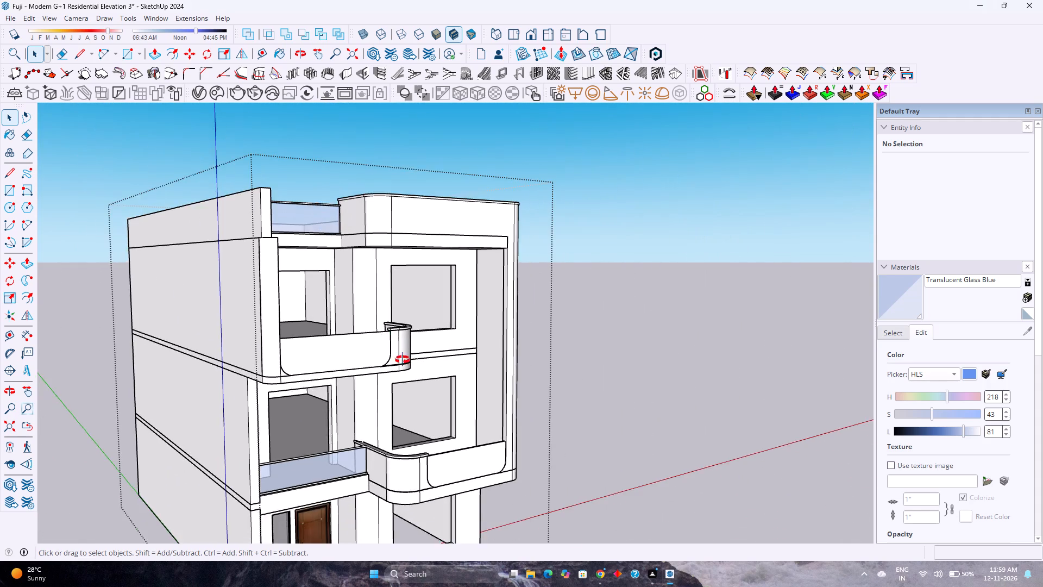
pyautogui.moveTo(403, 360); pyautogui.dragTo(316, 289, button='middle')
pyautogui.scroll(-3, 317, 289)
pyautogui.moveTo(344, 289); pyautogui.dragTo(322, 336, button='middle')
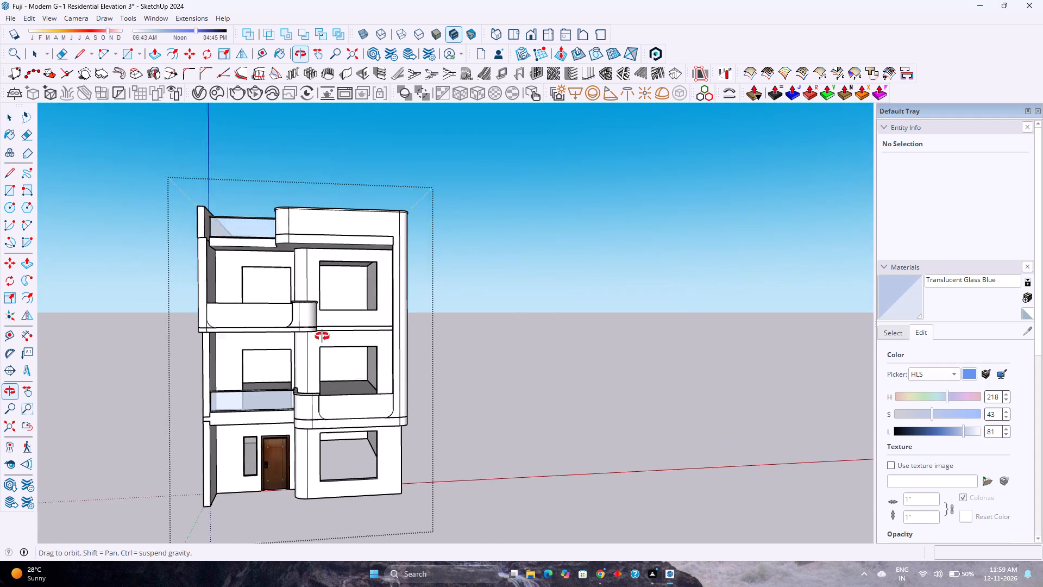
pyautogui.moveTo(322, 336); pyautogui.dragTo(311, 288, button='middle')
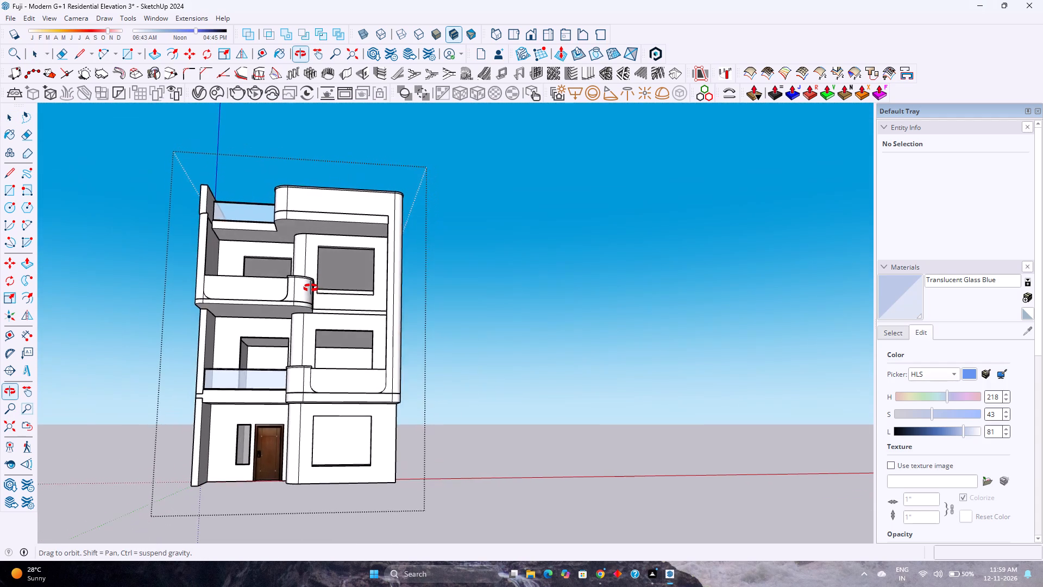
pyautogui.moveTo(311, 288); pyautogui.dragTo(312, 283, button='middle')
pyautogui.scroll(-4, 312, 283)
pyautogui.scroll(5, 264, 327)
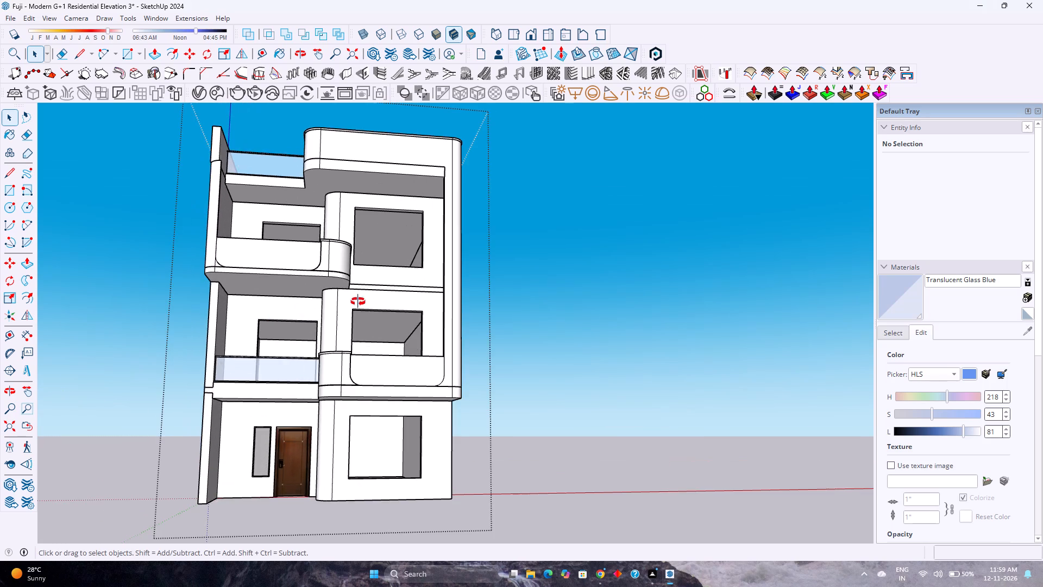
pyautogui.moveTo(354, 302); pyautogui.dragTo(337, 332, button='middle')
pyautogui.scroll(4, 332, 330)
pyautogui.scroll(-3, 331, 330)
pyautogui.scroll(2, 331, 329)
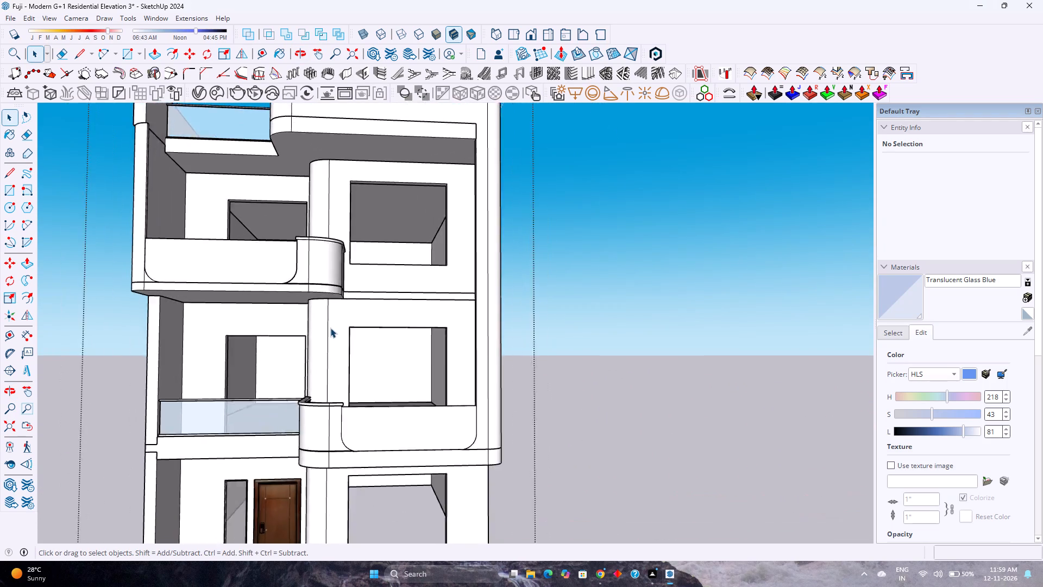
pyautogui.scroll(-4, 330, 328)
pyautogui.scroll(4, 330, 328)
pyautogui.scroll(-8, 329, 327)
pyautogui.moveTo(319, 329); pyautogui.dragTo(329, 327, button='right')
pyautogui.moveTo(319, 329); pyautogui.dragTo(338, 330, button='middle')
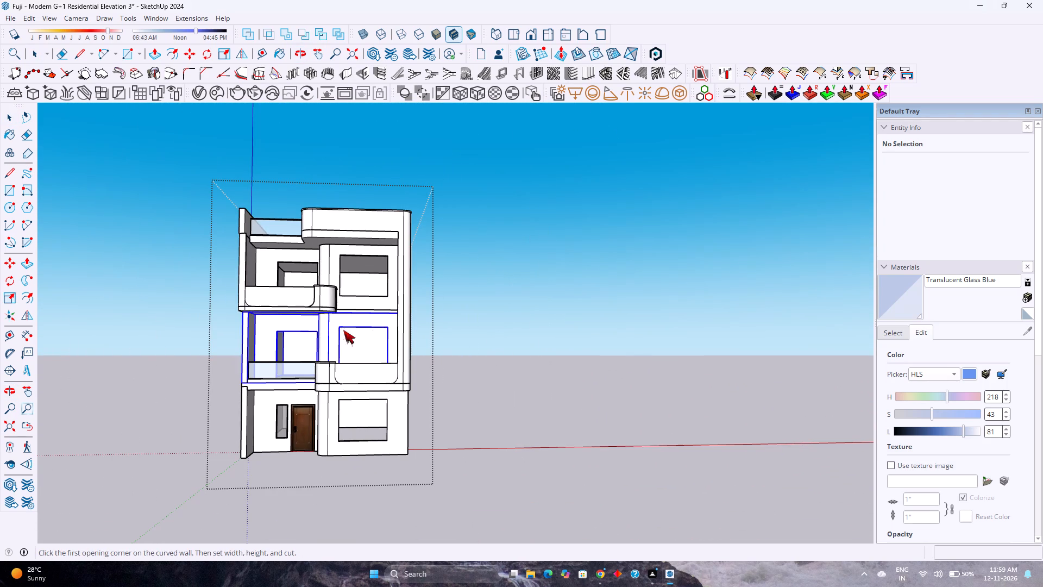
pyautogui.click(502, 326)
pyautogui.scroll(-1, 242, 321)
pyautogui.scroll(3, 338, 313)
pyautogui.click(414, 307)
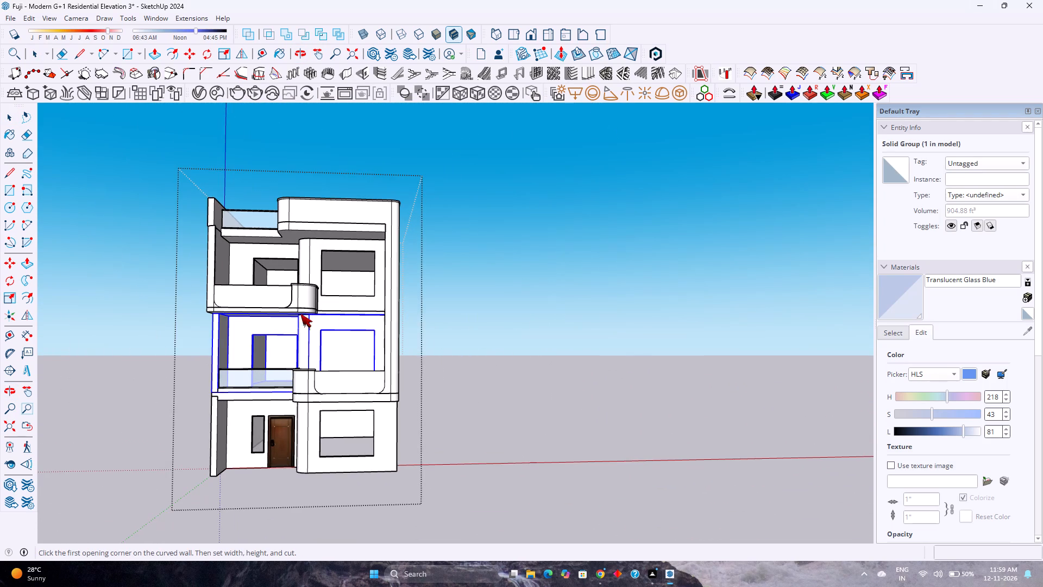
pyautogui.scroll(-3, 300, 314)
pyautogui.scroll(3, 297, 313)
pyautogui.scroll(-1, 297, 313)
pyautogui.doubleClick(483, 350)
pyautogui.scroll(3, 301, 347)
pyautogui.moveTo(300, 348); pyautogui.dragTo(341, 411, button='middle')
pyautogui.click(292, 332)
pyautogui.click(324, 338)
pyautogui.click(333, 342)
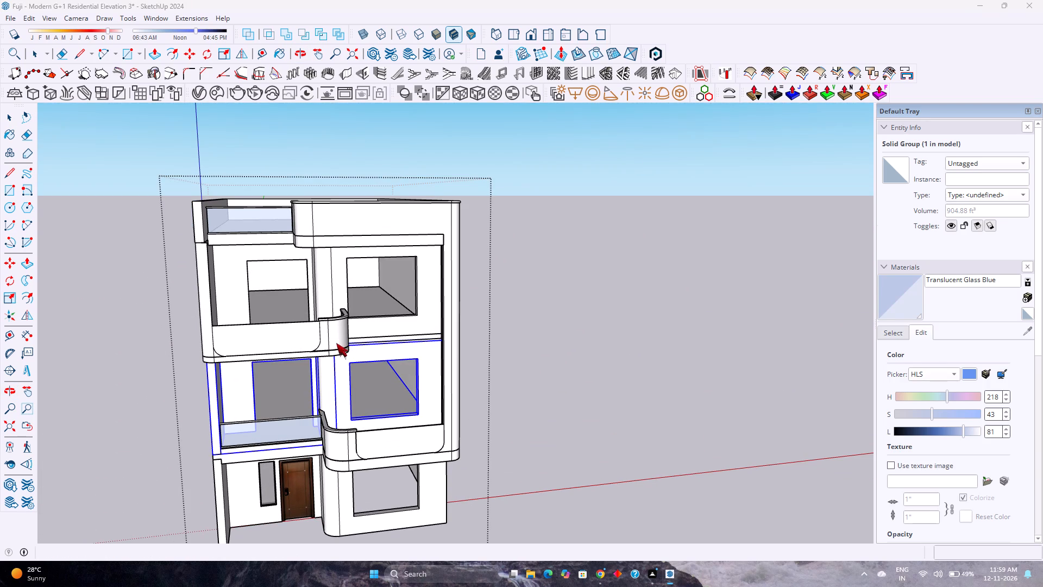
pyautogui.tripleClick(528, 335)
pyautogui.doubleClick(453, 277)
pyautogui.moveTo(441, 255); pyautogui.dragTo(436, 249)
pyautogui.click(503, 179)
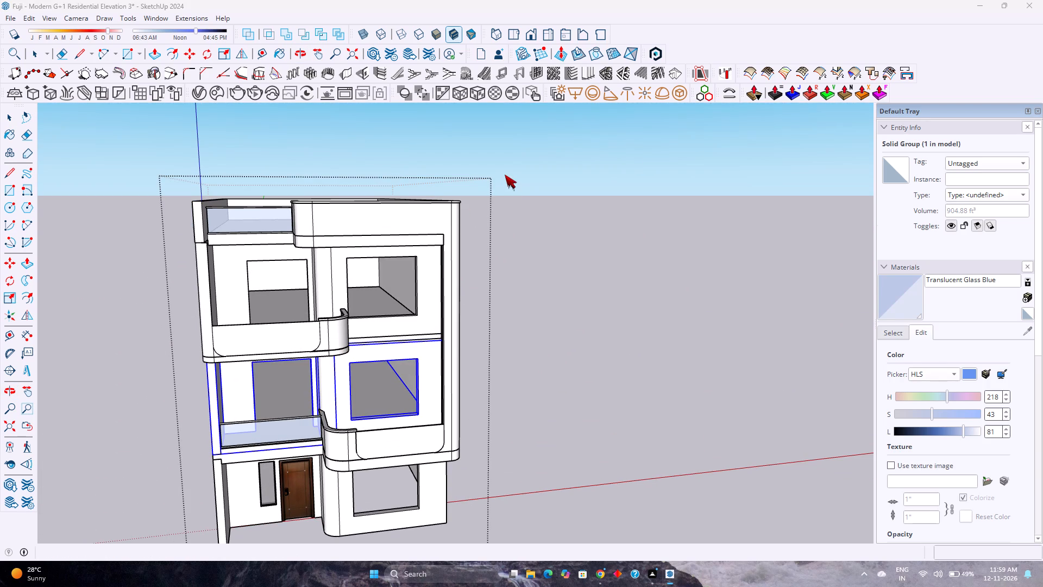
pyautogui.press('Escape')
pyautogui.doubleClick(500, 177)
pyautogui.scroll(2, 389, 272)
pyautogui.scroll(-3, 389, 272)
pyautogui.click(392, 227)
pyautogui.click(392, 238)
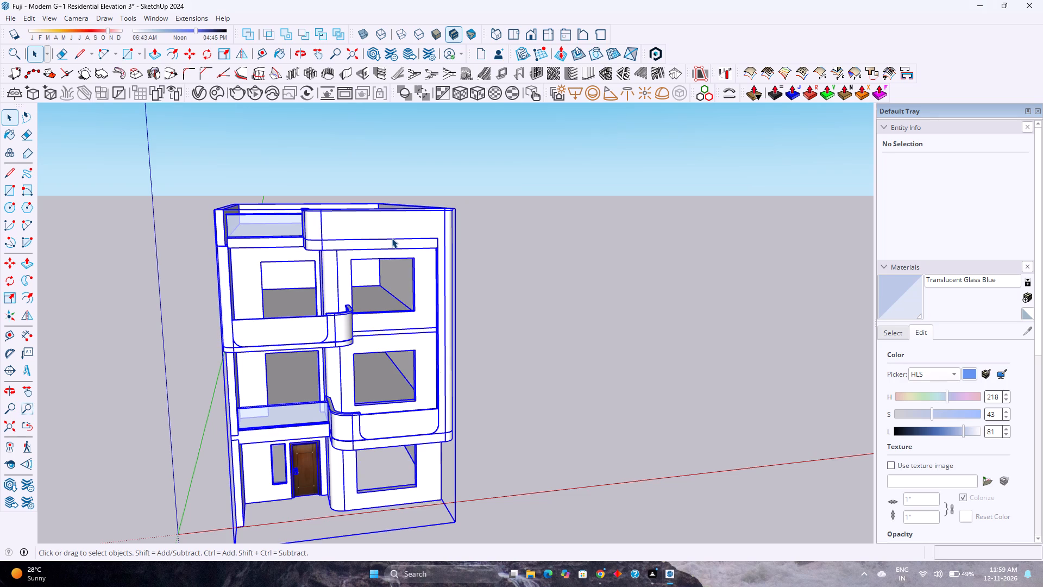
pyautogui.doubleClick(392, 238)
# Review the full building elevation in the standard front view, comparing the balconies, window openings and roof parapet.
pyautogui.scroll(3, 392, 238)
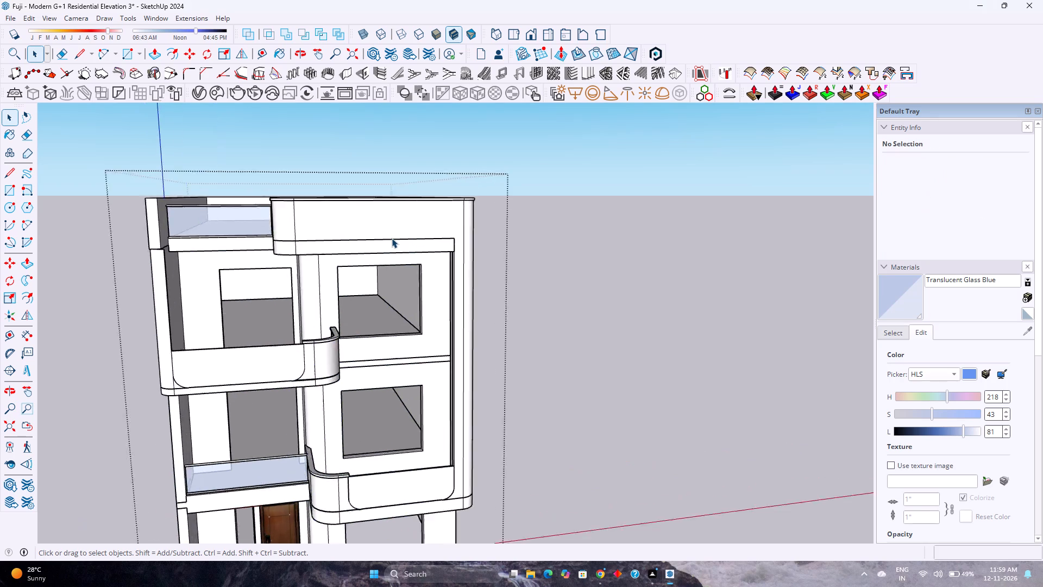
pyautogui.scroll(1, 392, 238)
pyautogui.scroll(-7, 392, 238)
pyautogui.scroll(1, 391, 238)
pyautogui.scroll(-3, 391, 238)
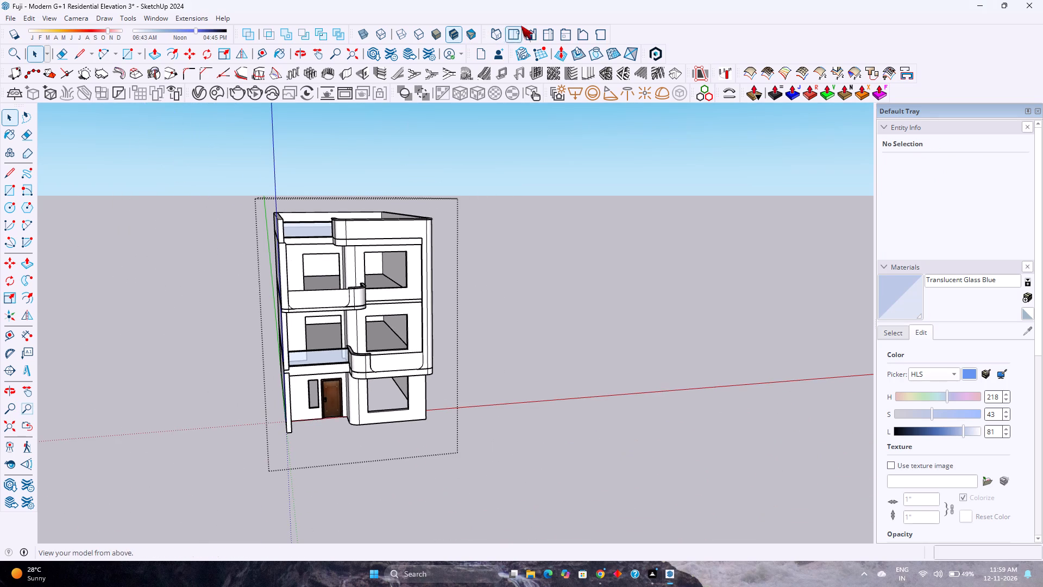
pyautogui.click(527, 29)
pyautogui.scroll(4, 469, 304)
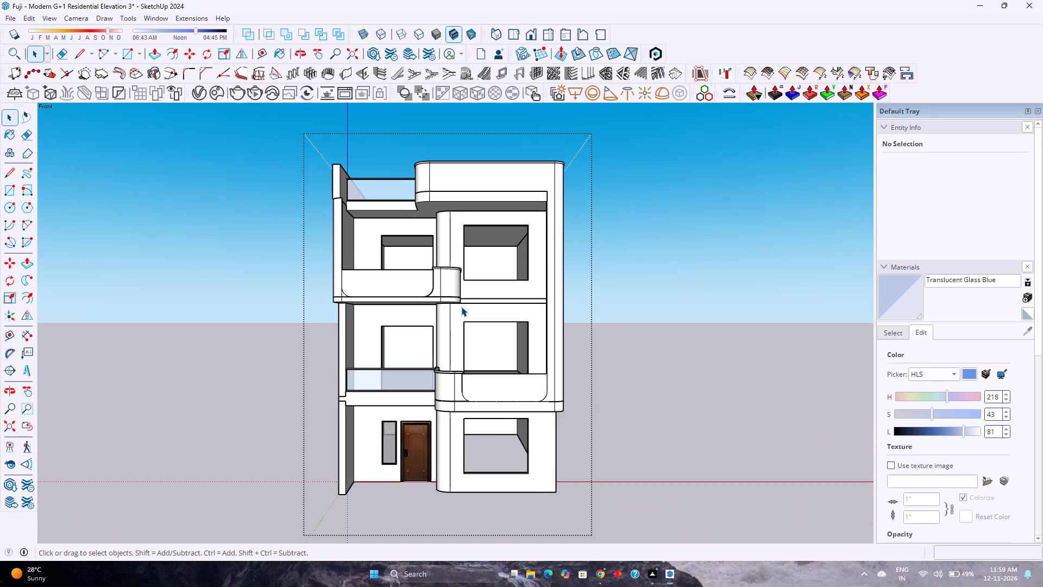
pyautogui.scroll(2, 444, 314)
pyautogui.scroll(-2, 444, 314)
pyautogui.scroll(1, 444, 314)
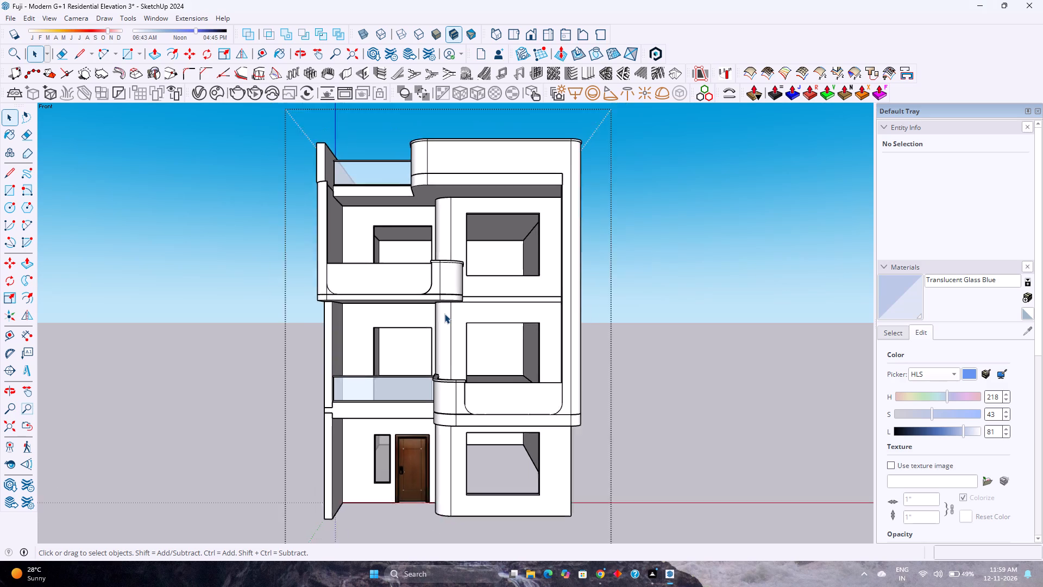
pyautogui.scroll(1, 444, 314)
pyautogui.scroll(-1, 444, 314)
pyautogui.scroll(1, 444, 314)
pyautogui.scroll(-1, 444, 314)
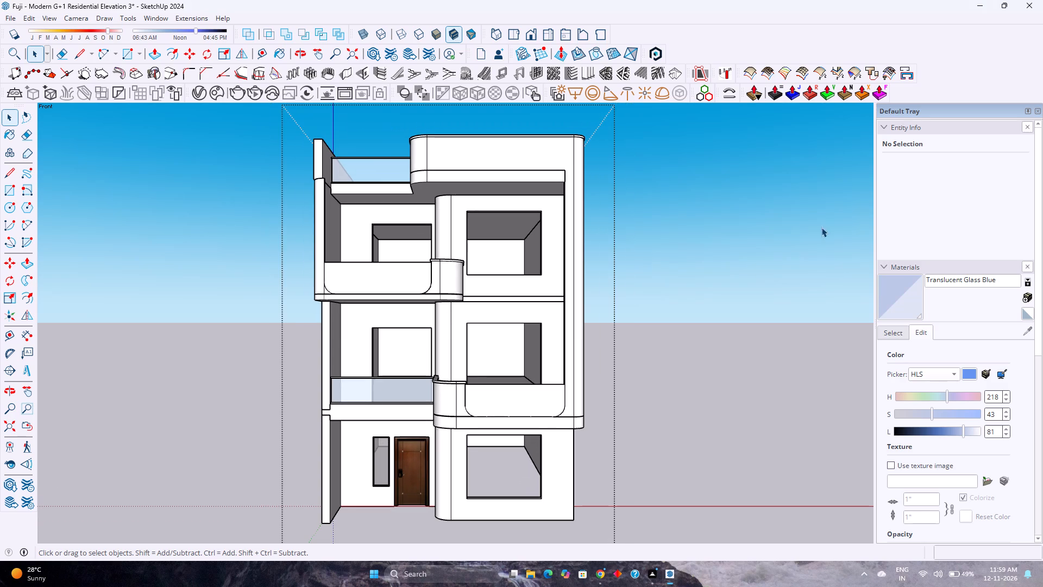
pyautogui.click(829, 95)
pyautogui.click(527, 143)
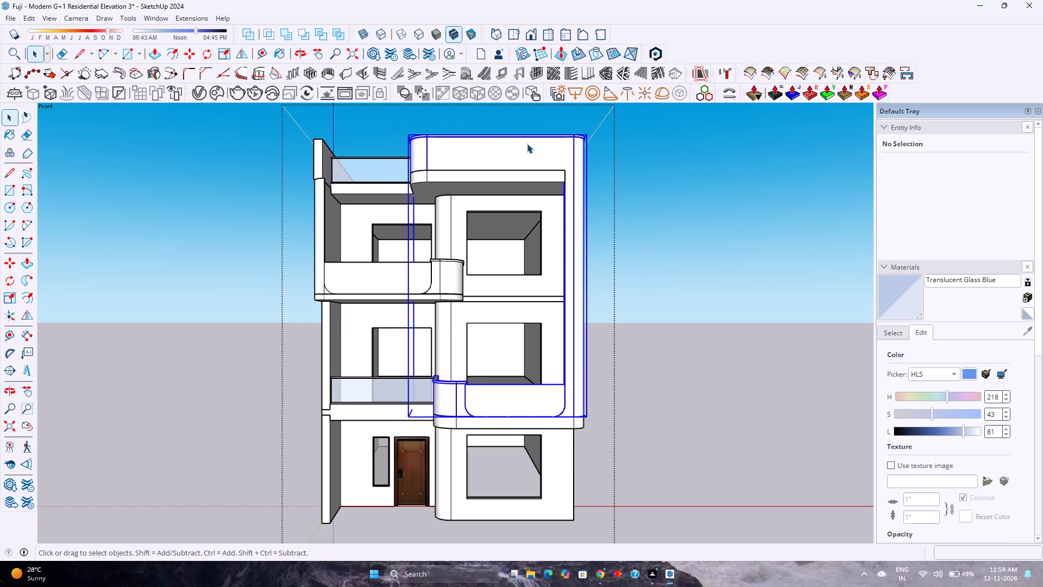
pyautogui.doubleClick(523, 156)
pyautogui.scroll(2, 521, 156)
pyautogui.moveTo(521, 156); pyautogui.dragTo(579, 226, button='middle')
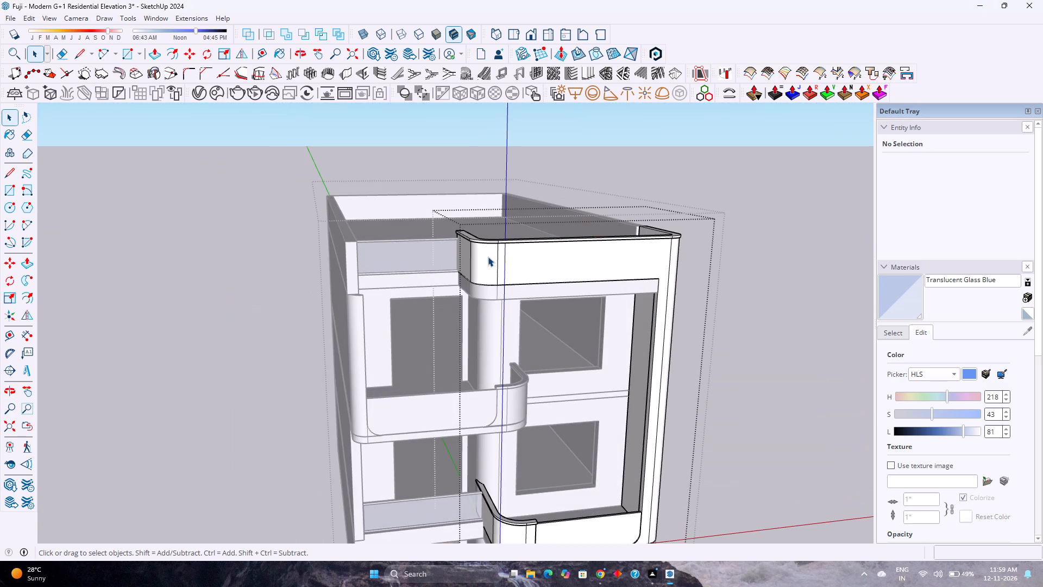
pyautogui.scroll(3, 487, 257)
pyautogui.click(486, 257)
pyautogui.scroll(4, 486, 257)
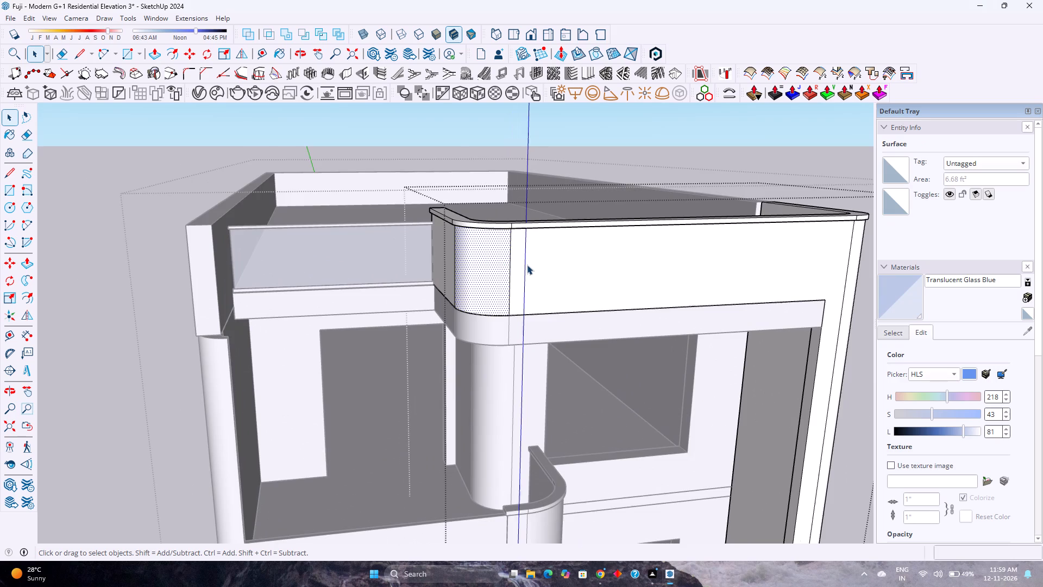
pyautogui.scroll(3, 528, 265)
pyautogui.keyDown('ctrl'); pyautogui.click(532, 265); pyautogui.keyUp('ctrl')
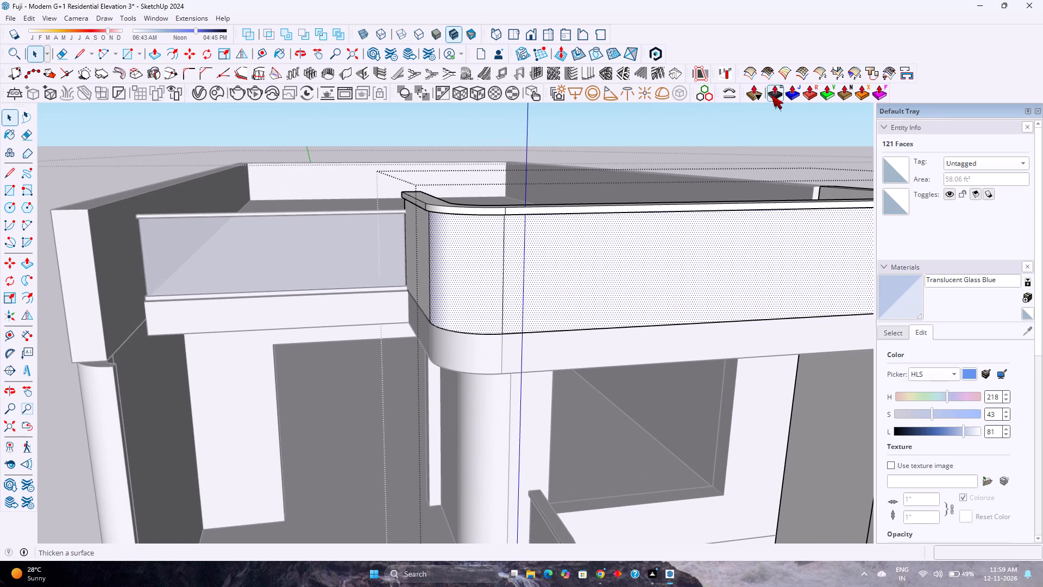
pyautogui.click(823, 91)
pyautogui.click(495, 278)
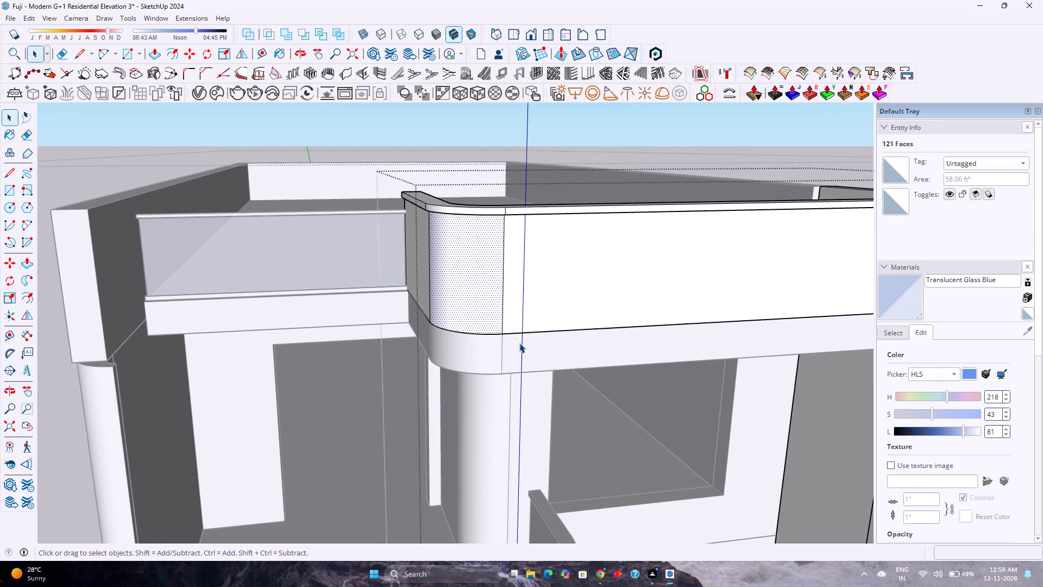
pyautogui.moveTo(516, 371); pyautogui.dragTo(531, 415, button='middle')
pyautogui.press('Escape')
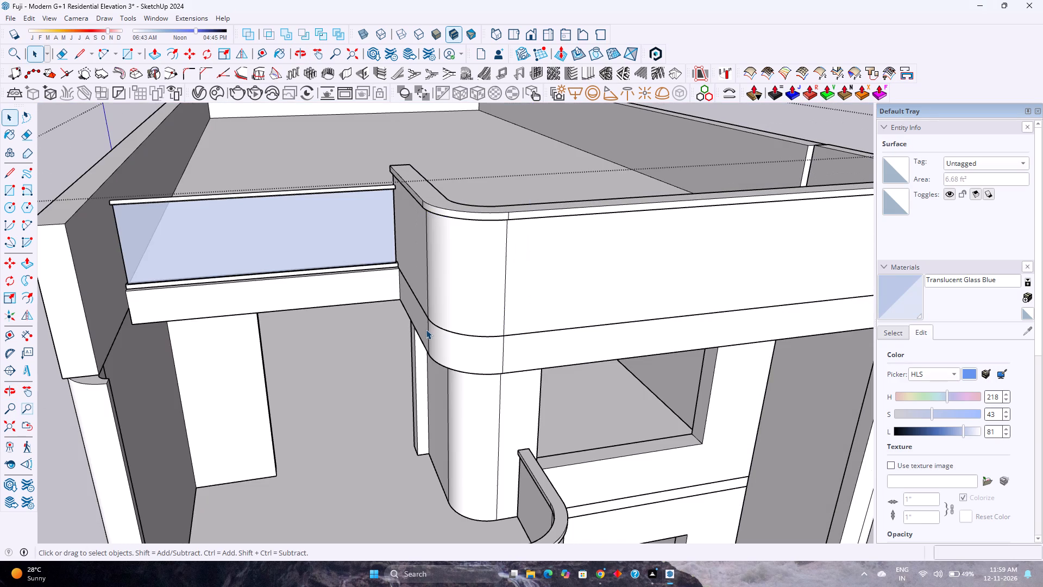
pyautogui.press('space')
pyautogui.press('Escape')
# Inspect the roof terrace's curved parapet and glass railing from above, along with the balconies beneath.
pyautogui.scroll(2, 265, 238)
pyautogui.scroll(-3, 265, 238)
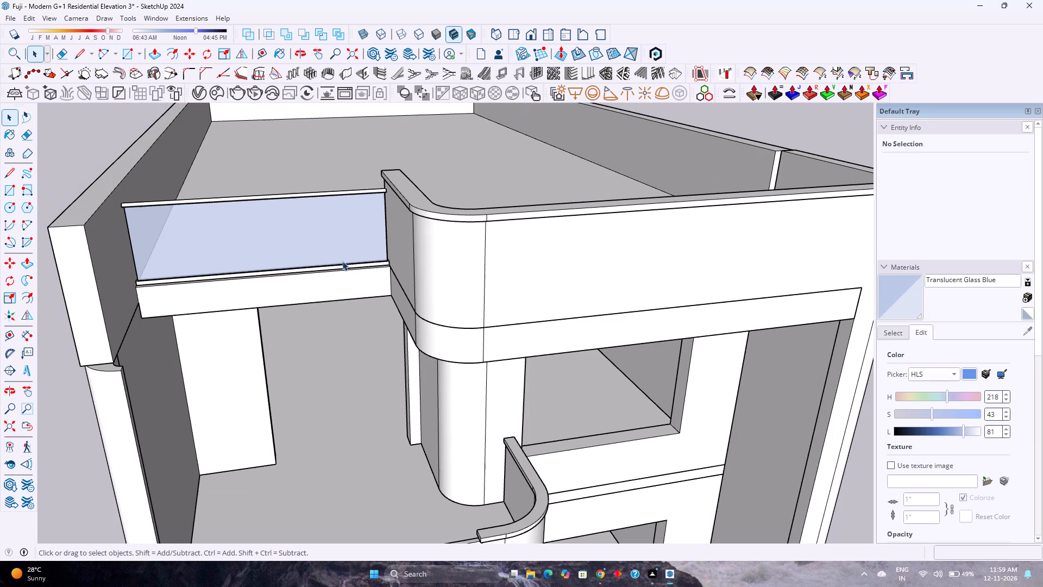
pyautogui.moveTo(415, 233); pyautogui.dragTo(464, 325, button='middle')
pyautogui.scroll(-5, 419, 253)
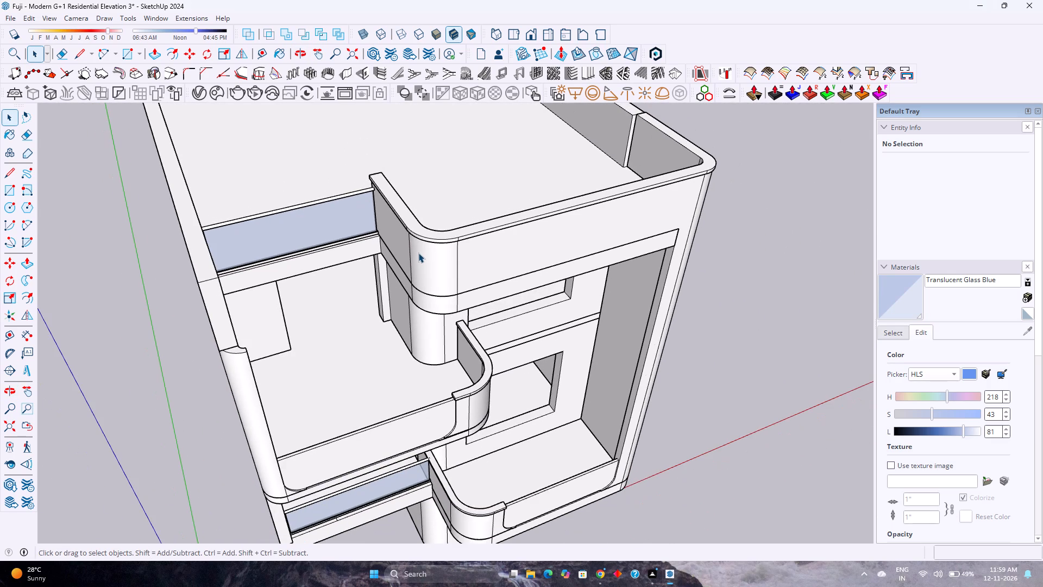
pyautogui.moveTo(418, 253); pyautogui.dragTo(269, 244, button='middle')
pyautogui.scroll(1, 269, 239)
pyautogui.scroll(-3, 269, 239)
pyautogui.moveTo(300, 310); pyautogui.dragTo(331, 222, button='middle')
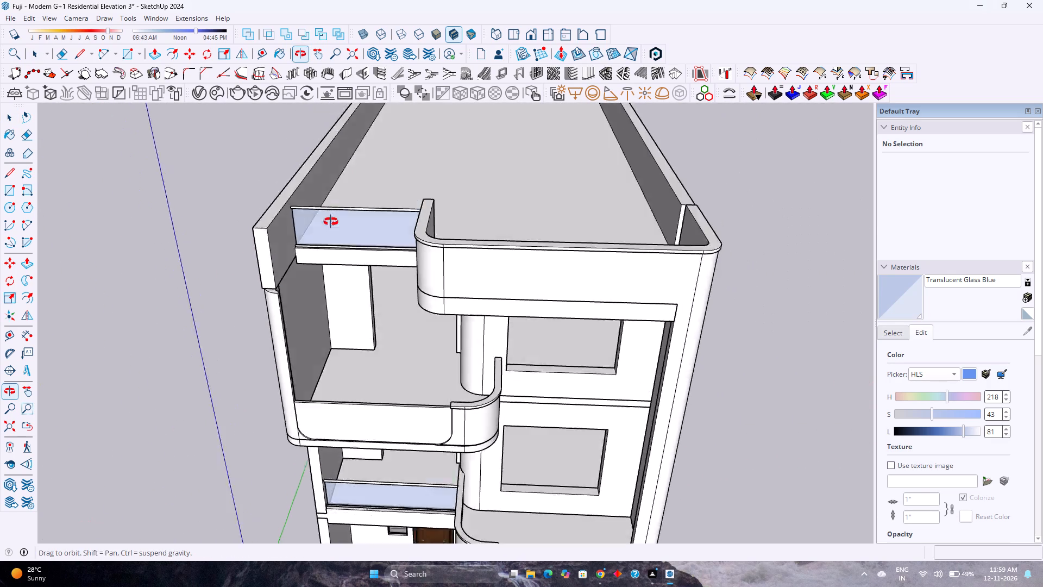
pyautogui.moveTo(331, 222); pyautogui.dragTo(344, 185, button='middle')
# Examine the roof side wall's front end beside the glass railing and its junction with the rounded wall end below.
pyautogui.scroll(7, 305, 254)
pyautogui.moveTo(314, 311); pyautogui.dragTo(240, 246, button='middle')
pyautogui.scroll(1, 247, 245)
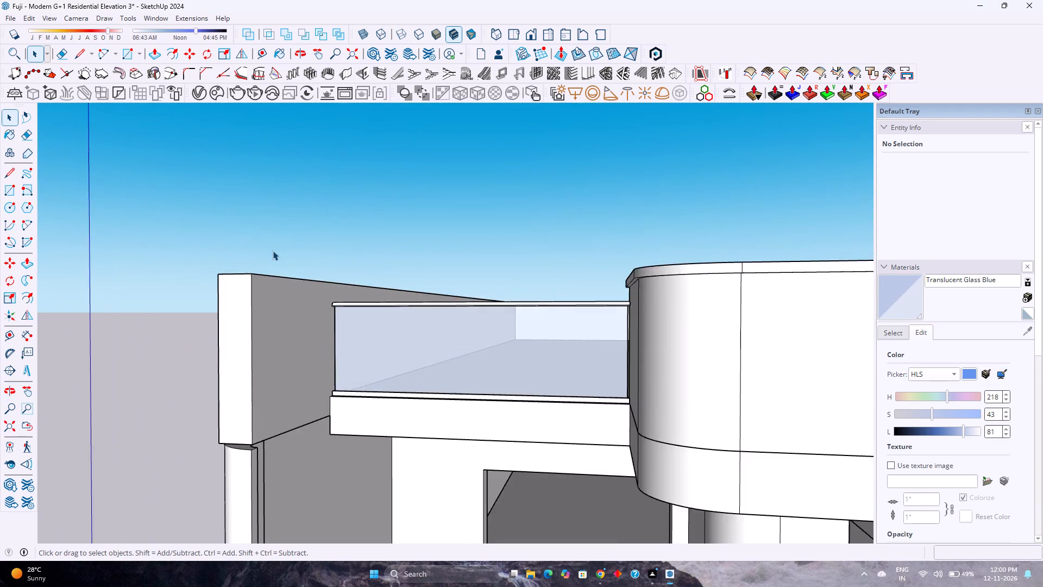
pyautogui.scroll(-4, 273, 251)
pyautogui.scroll(6, 257, 343)
pyautogui.moveTo(254, 366); pyautogui.dragTo(520, 345, button='middle')
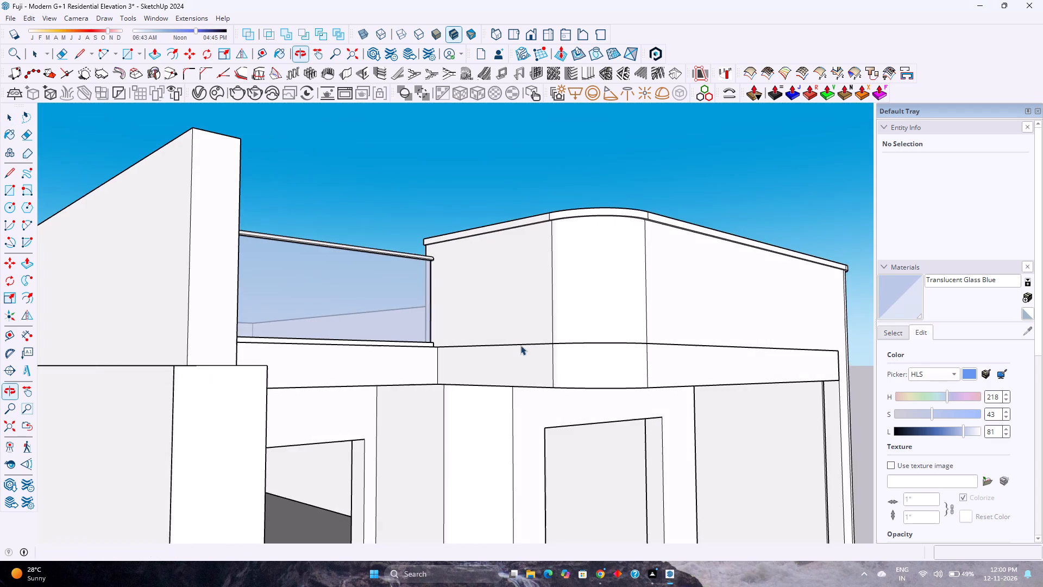
pyautogui.scroll(1, 220, 361)
pyautogui.moveTo(212, 365); pyautogui.dragTo(257, 228, button='middle')
pyautogui.scroll(3, 203, 317)
pyautogui.doubleClick(188, 342)
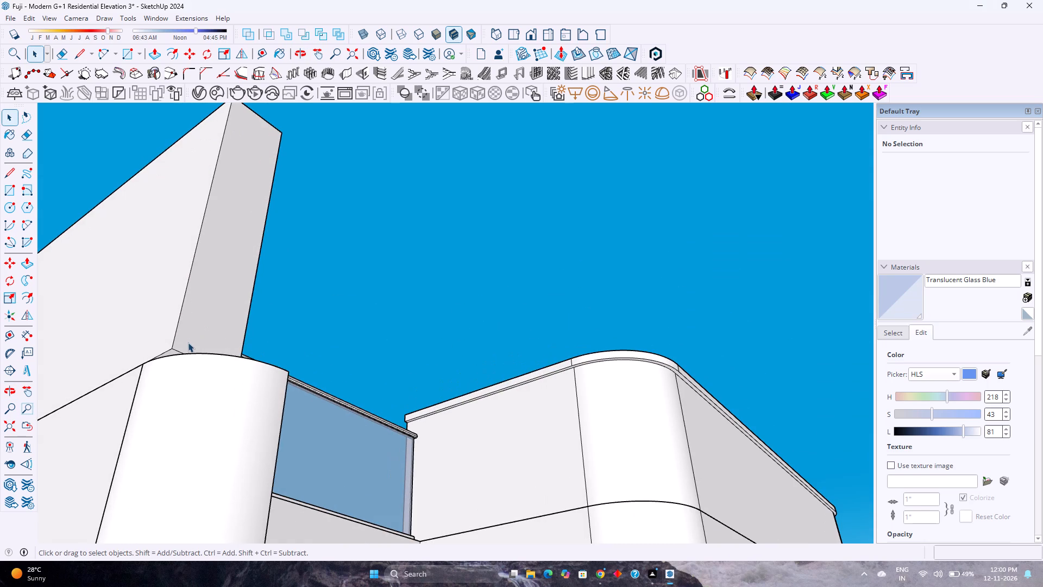
pyautogui.scroll(3, 189, 330)
pyautogui.moveTo(189, 329); pyautogui.dragTo(47, 507, button='middle')
pyautogui.scroll(-11, 211, 330)
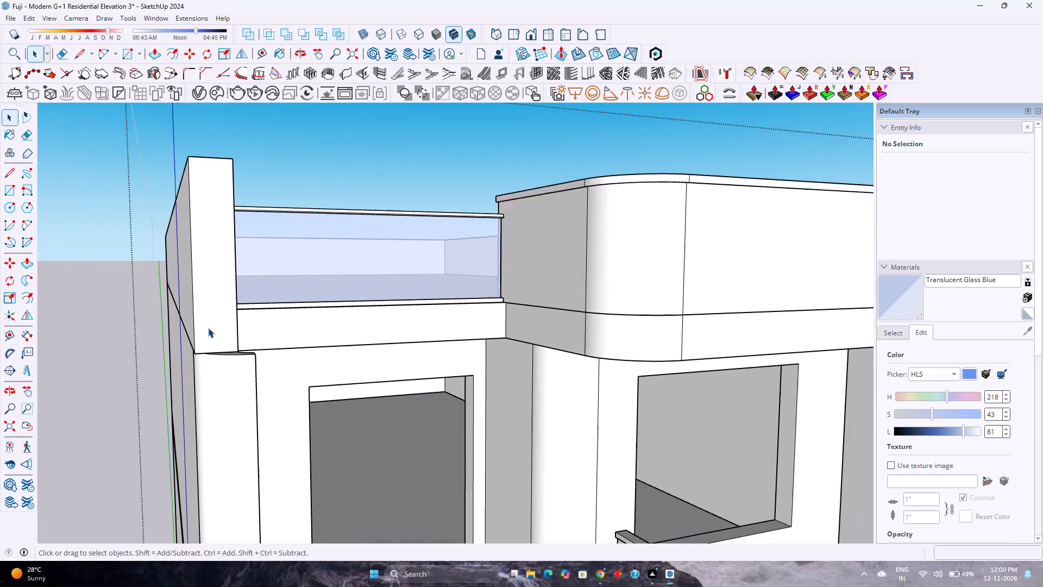
# Review the building from low and angled viewpoints, looking at the side wall, the balconies and the open underside.
pyautogui.scroll(-17, 208, 328)
pyautogui.scroll(6, 209, 327)
pyautogui.scroll(-5, 209, 327)
pyautogui.scroll(5, 209, 327)
pyautogui.scroll(-1, 225, 321)
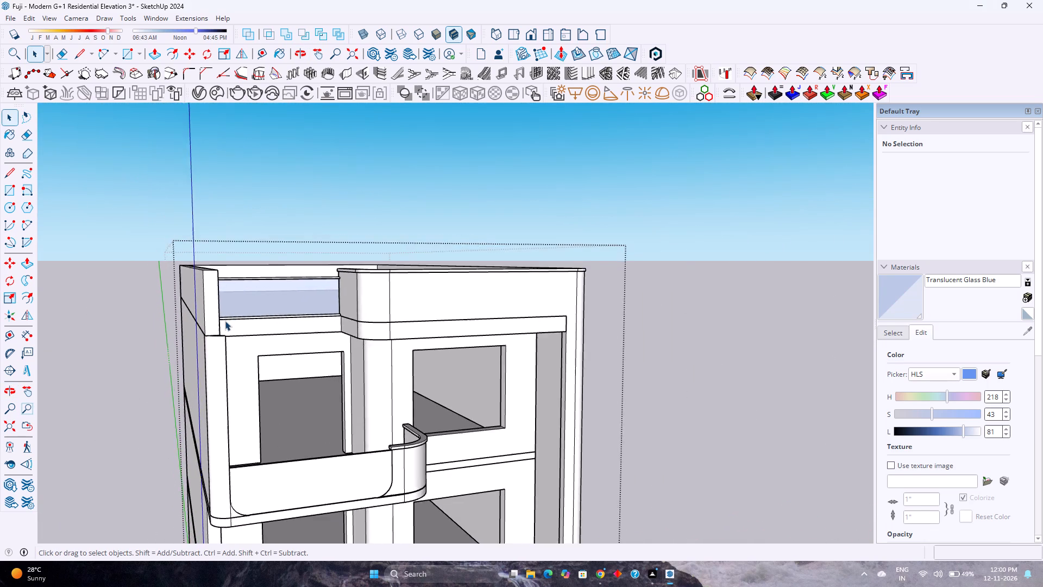
pyautogui.scroll(-10, 225, 321)
pyautogui.moveTo(345, 391); pyautogui.dragTo(513, 229, button='middle')
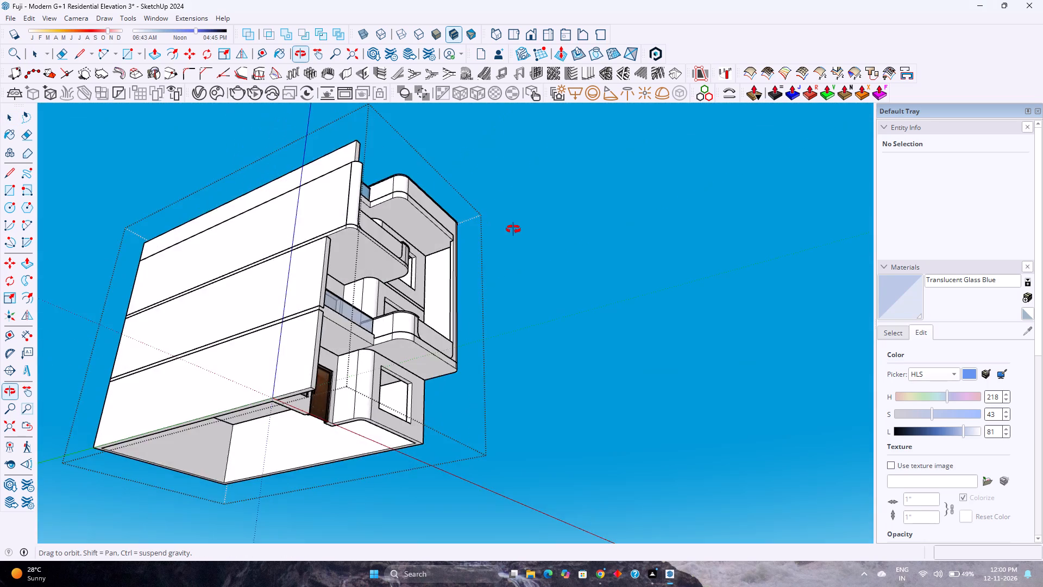
pyautogui.moveTo(513, 229); pyautogui.dragTo(257, 290, button='middle')
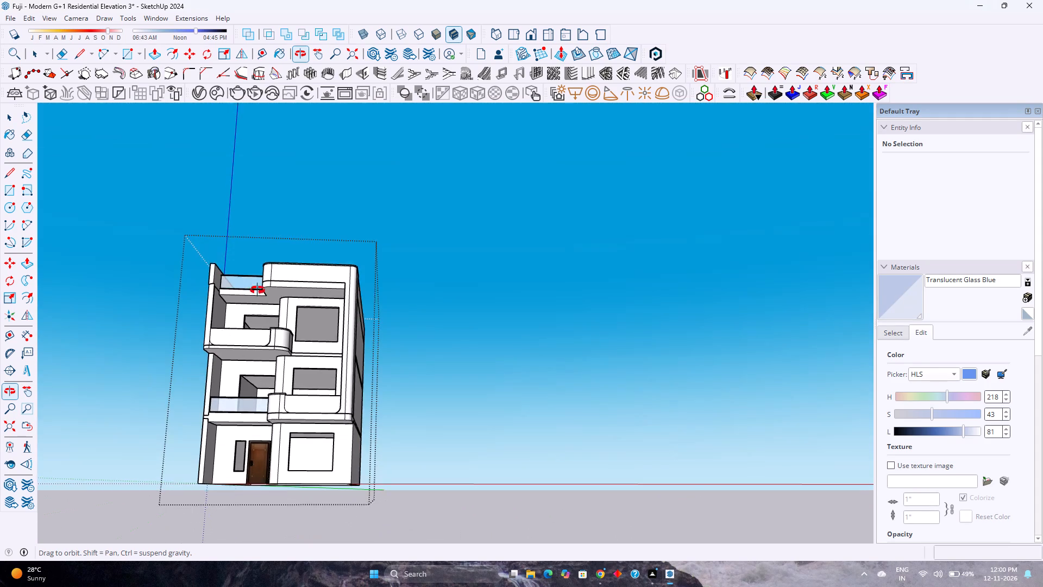
pyautogui.moveTo(257, 290); pyautogui.dragTo(259, 290, button='middle')
pyautogui.scroll(-3, 261, 288)
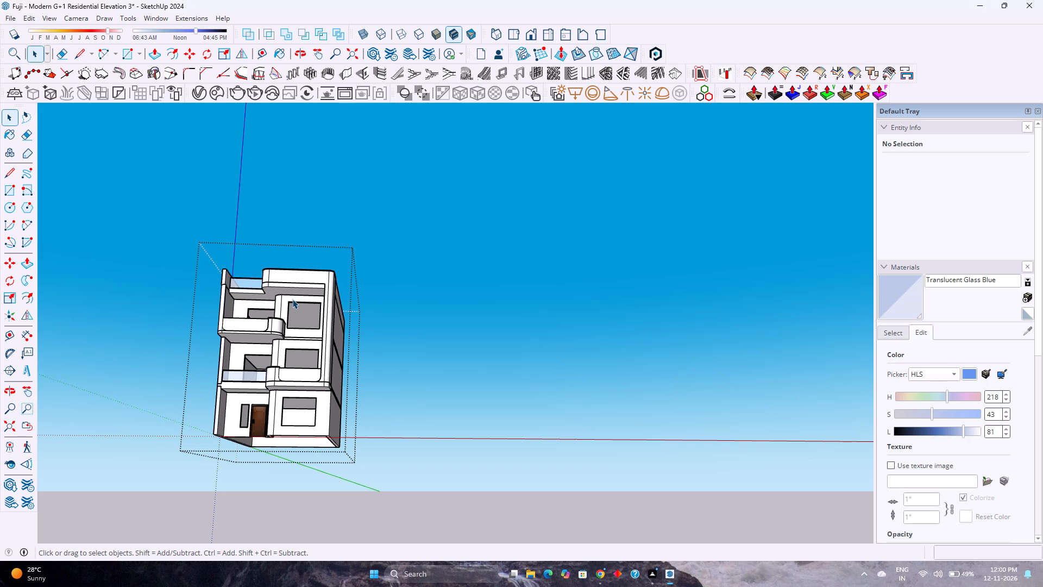
pyautogui.scroll(-4, 292, 299)
pyautogui.scroll(2, 287, 292)
pyautogui.scroll(-3, 284, 281)
pyautogui.scroll(4, 280, 312)
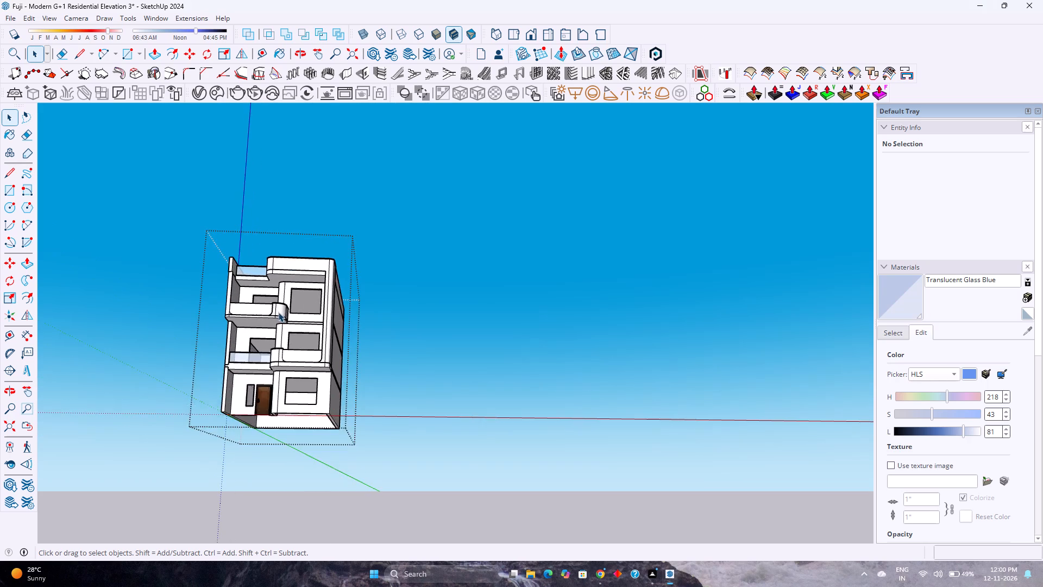
pyautogui.scroll(3, 260, 304)
pyautogui.moveTo(254, 301); pyautogui.dragTo(303, 343, button='middle')
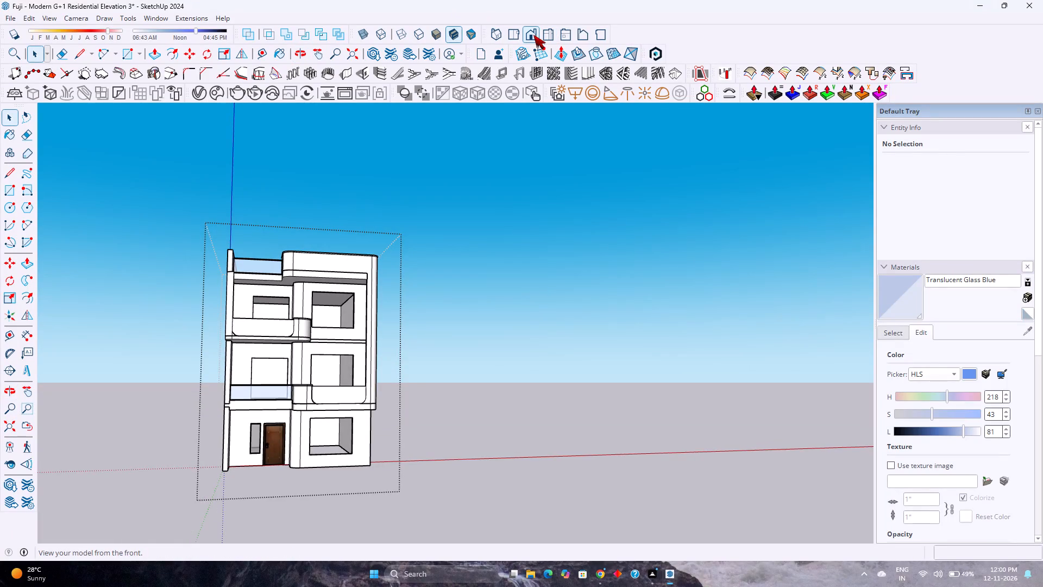
# Examine the full elevation in the standard front view, fitted to the model's extents, down to the ground-floor base.
pyautogui.click(533, 35)
pyautogui.scroll(3, 468, 310)
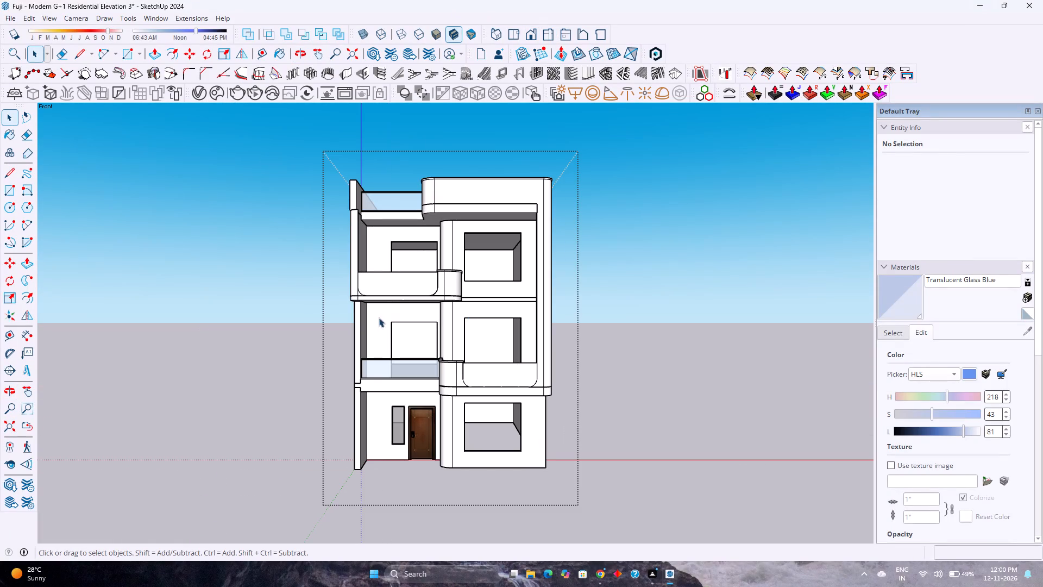
pyautogui.scroll(3, 443, 327)
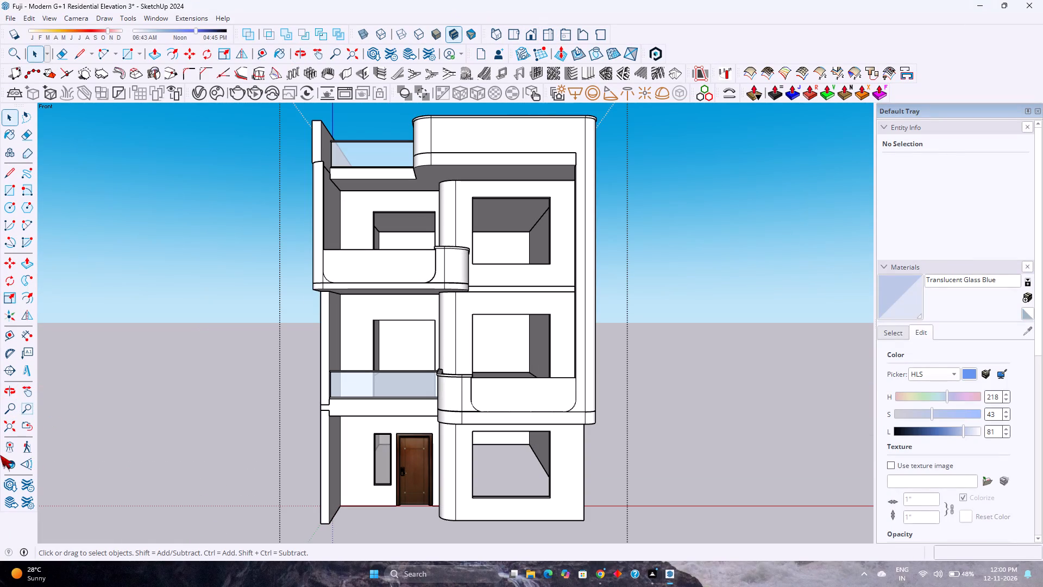
pyautogui.click(11, 429)
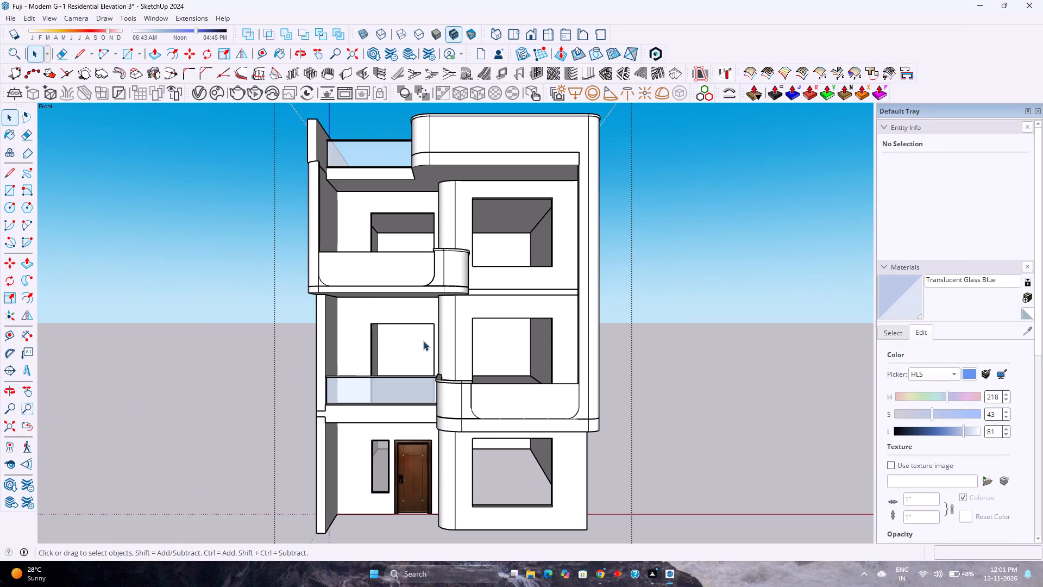
pyautogui.moveTo(504, 309); pyautogui.dragTo(502, 301, button='middle')
pyautogui.scroll(-3, 502, 297)
pyautogui.keyDown('shift'); pyautogui.moveTo(487, 292); pyautogui.dragTo(493, 307, button='middle'); pyautogui.keyUp('shift')
pyautogui.scroll(2, 483, 323)
pyautogui.keyDown('shift'); pyautogui.middleClick(482, 322); pyautogui.keyUp('shift')
pyautogui.middleClick(482, 322)
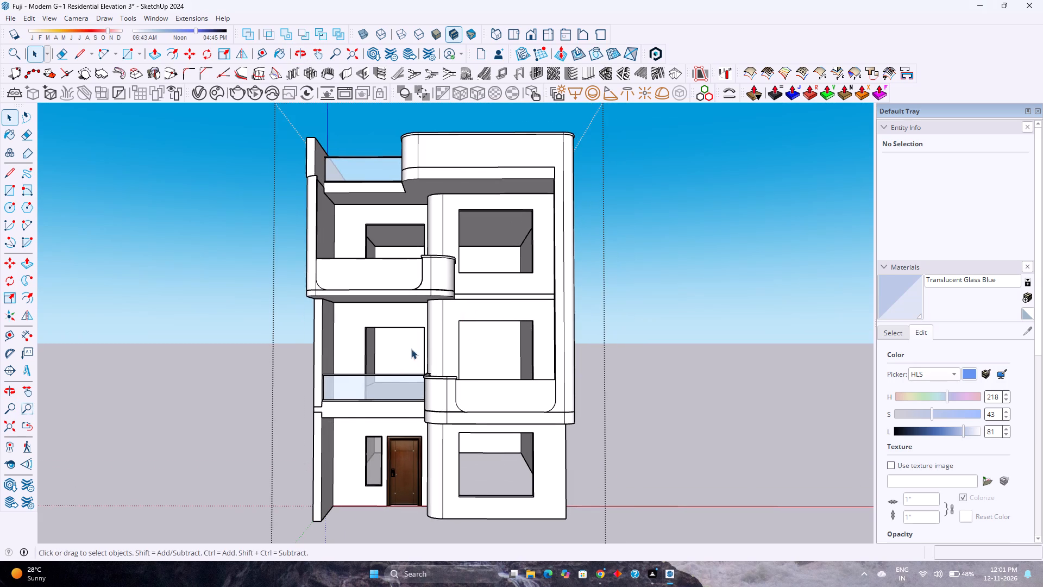
pyautogui.click(4, 430)
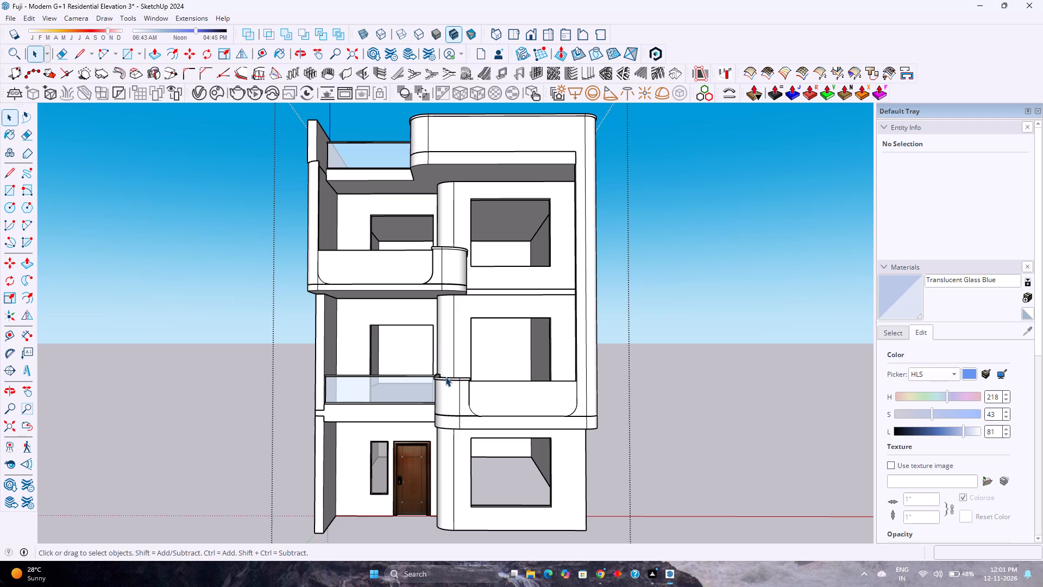
# Draw a 40' by 23' 5" rectangle across the building's underside, from the front outer wall corner to the diagonally opposite rear corner.
pyautogui.scroll(-3, 456, 363)
pyautogui.moveTo(476, 469); pyautogui.dragTo(476, 375, button='middle')
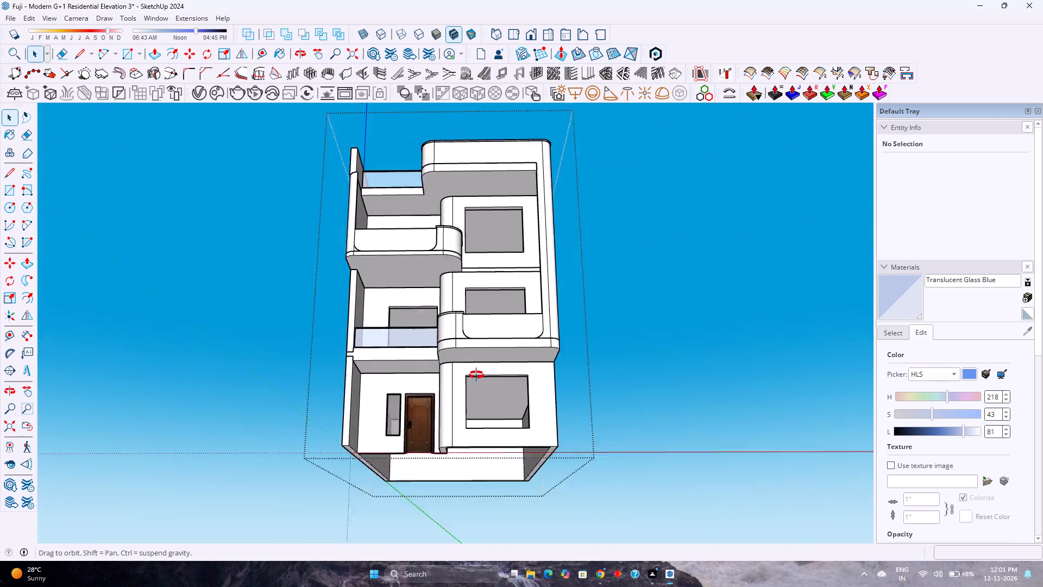
pyautogui.moveTo(476, 375); pyautogui.dragTo(651, 297, button='middle')
pyautogui.scroll(4, 584, 419)
pyautogui.moveTo(581, 419); pyautogui.dragTo(544, 371, button='middle')
pyautogui.middleClick(544, 371)
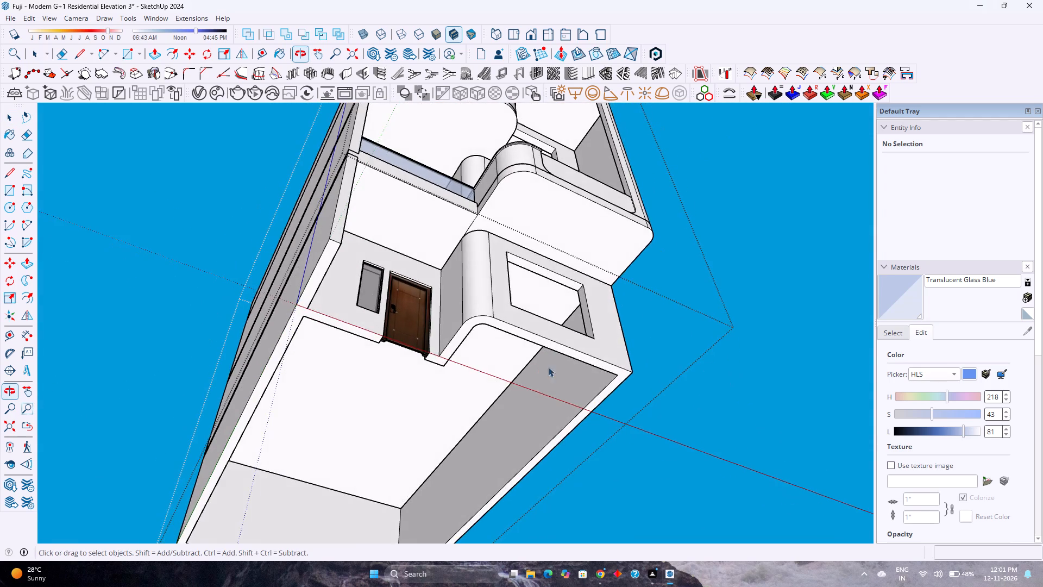
pyautogui.scroll(-2, 559, 360)
pyautogui.click(568, 355)
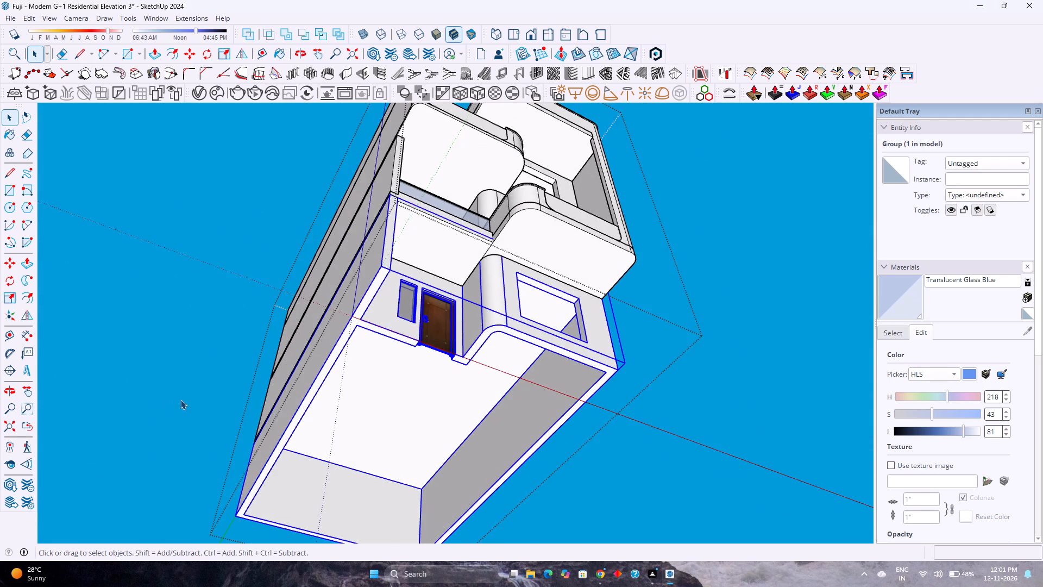
pyautogui.scroll(-4, 180, 399)
pyautogui.keyDown('shift'); pyautogui.moveTo(209, 403); pyautogui.dragTo(298, 324, button='middle'); pyautogui.keyUp('shift')
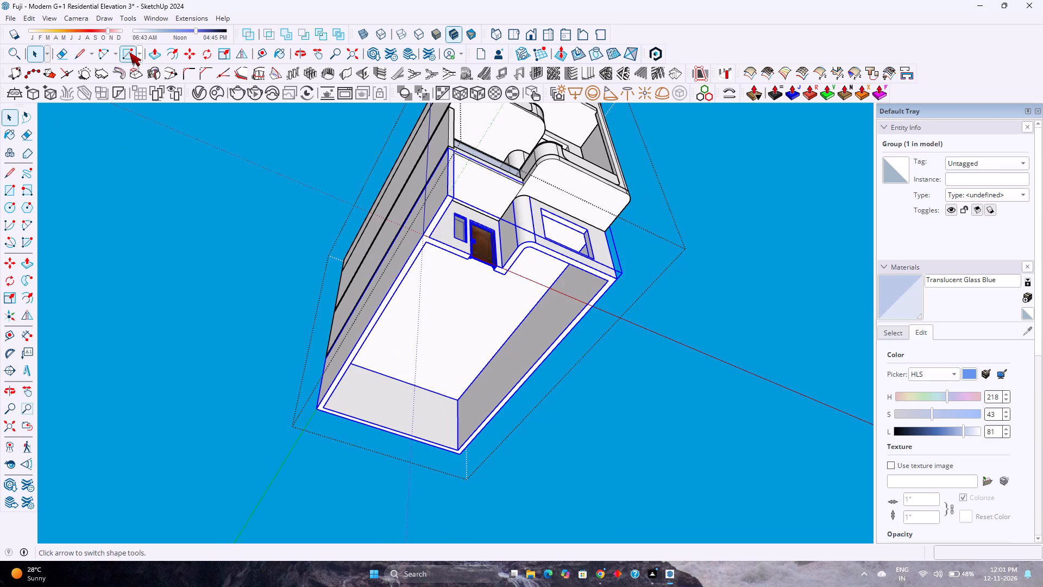
pyautogui.click(129, 52)
pyautogui.click(617, 279)
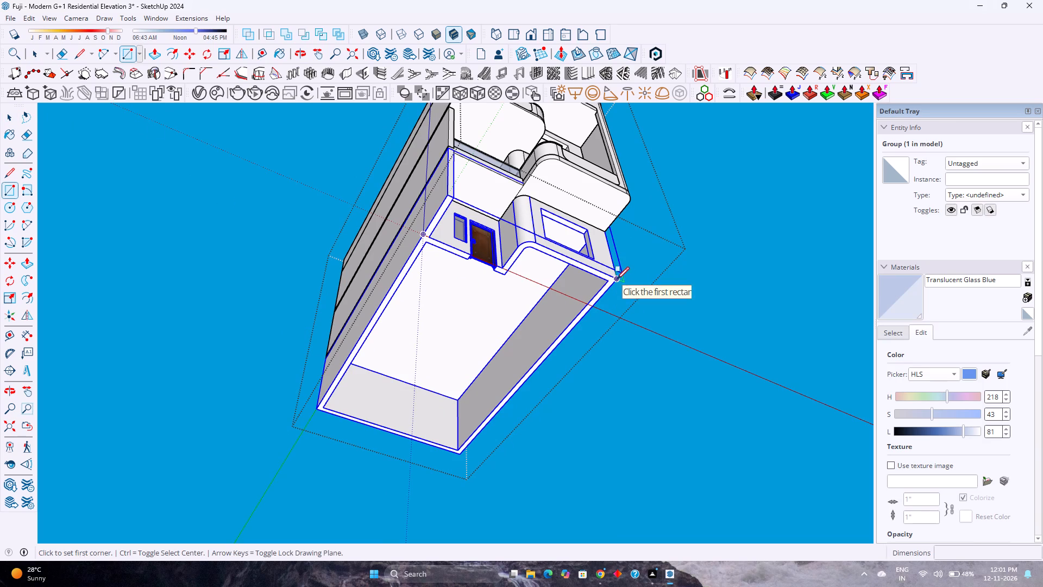
pyautogui.scroll(3, 319, 407)
pyautogui.click(318, 407)
pyautogui.scroll(-6, 318, 407)
pyautogui.press('space')
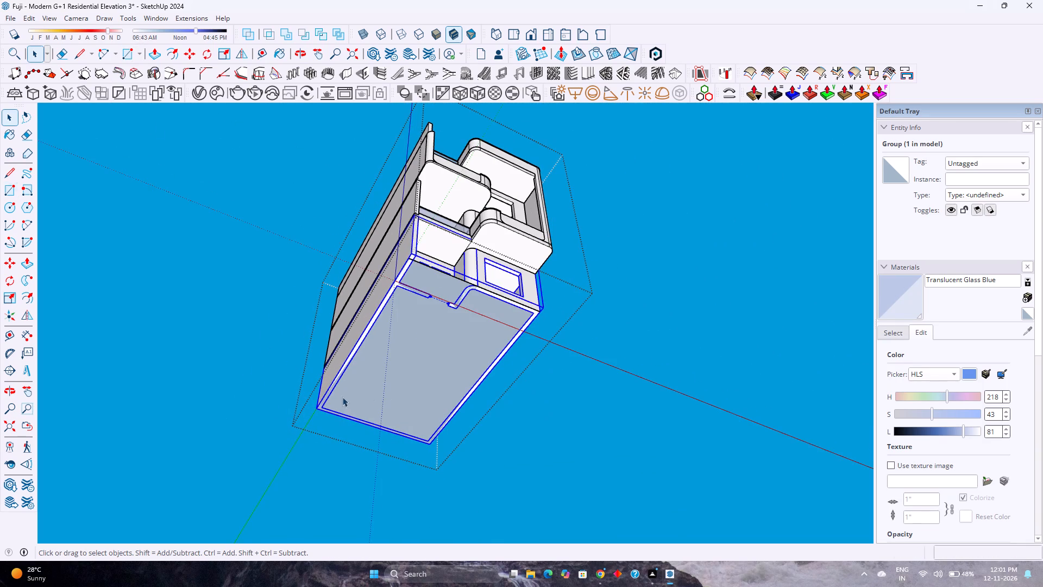
# Make the base rectangle, with its face and edges, into its own group.
pyautogui.doubleClick(387, 386)
pyautogui.doubleClick(387, 386)
pyautogui.doubleClick(387, 386)
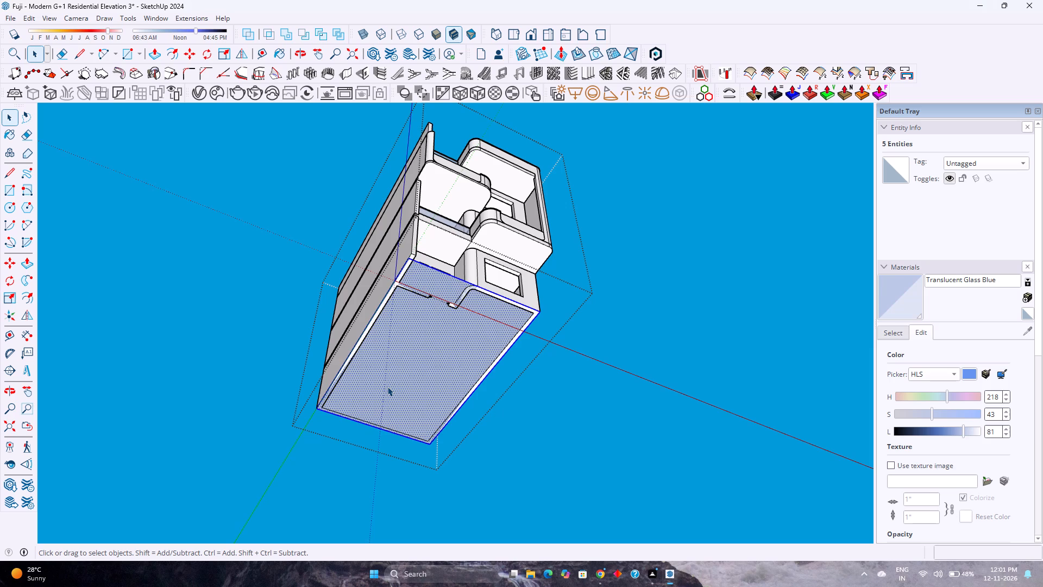
pyautogui.rightClick(387, 386)
pyautogui.click(471, 174)
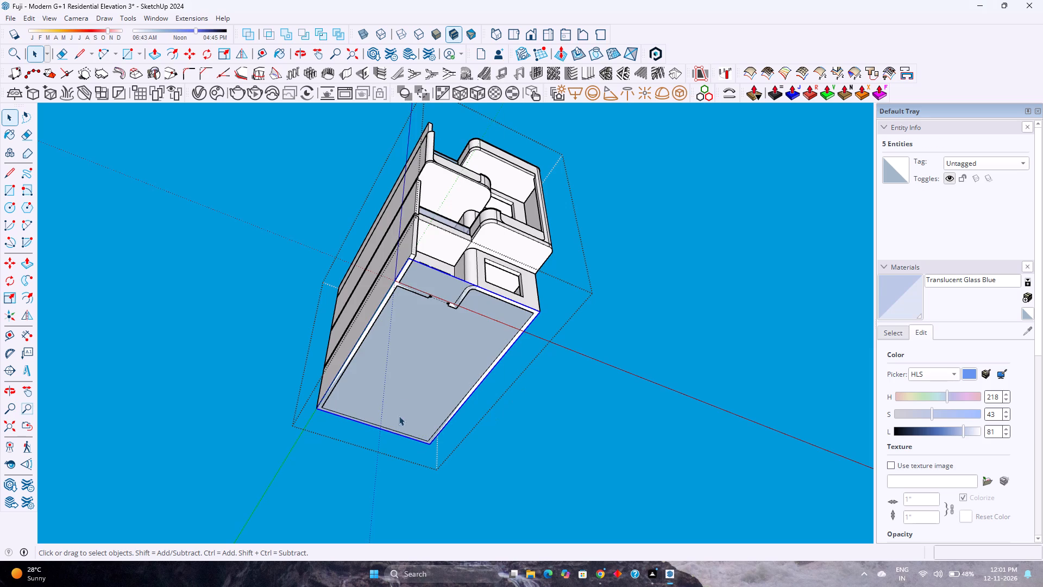
# Push/Pull the base rectangle inside its group by 6" to form a plinth slab under the building.
pyautogui.doubleClick(397, 375)
pyautogui.press('p')
pyautogui.click(432, 360)
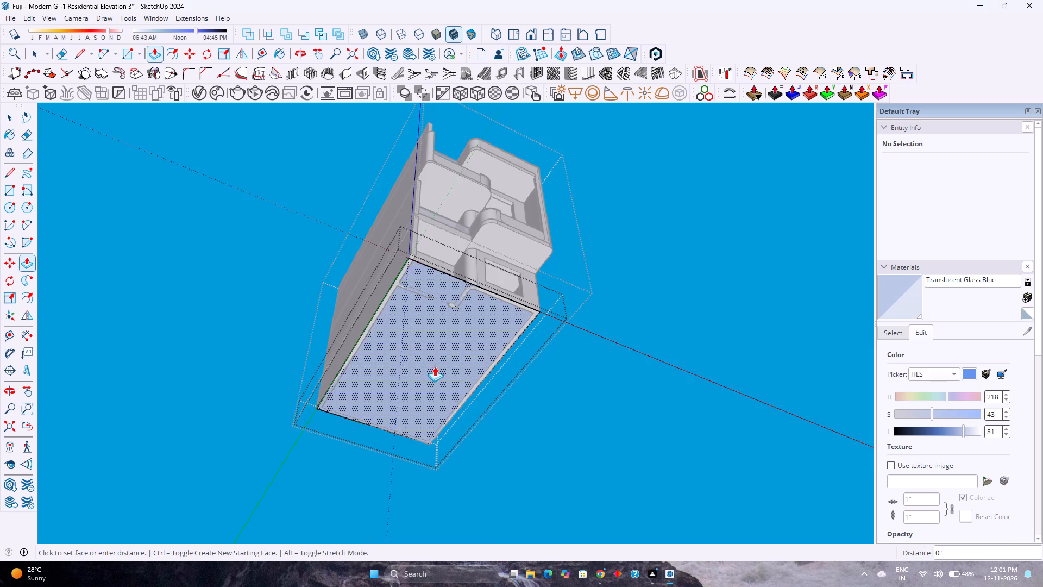
pyautogui.press('6')
pyautogui.press('Return')
pyautogui.press('space')
pyautogui.click(650, 383)
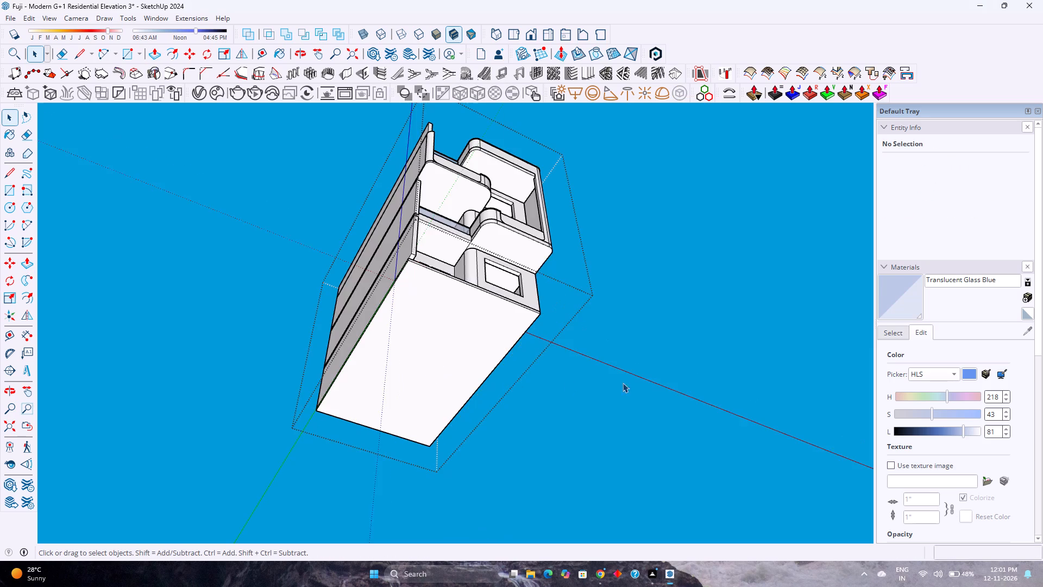
# Extend the plinth slab's front face 1' forward inside its group, in line with the side wall's front end.
pyautogui.scroll(1, 448, 353)
pyautogui.moveTo(448, 353); pyautogui.dragTo(428, 522, button='middle')
pyautogui.scroll(3, 411, 419)
pyautogui.moveTo(411, 415); pyautogui.dragTo(300, 560, button='middle')
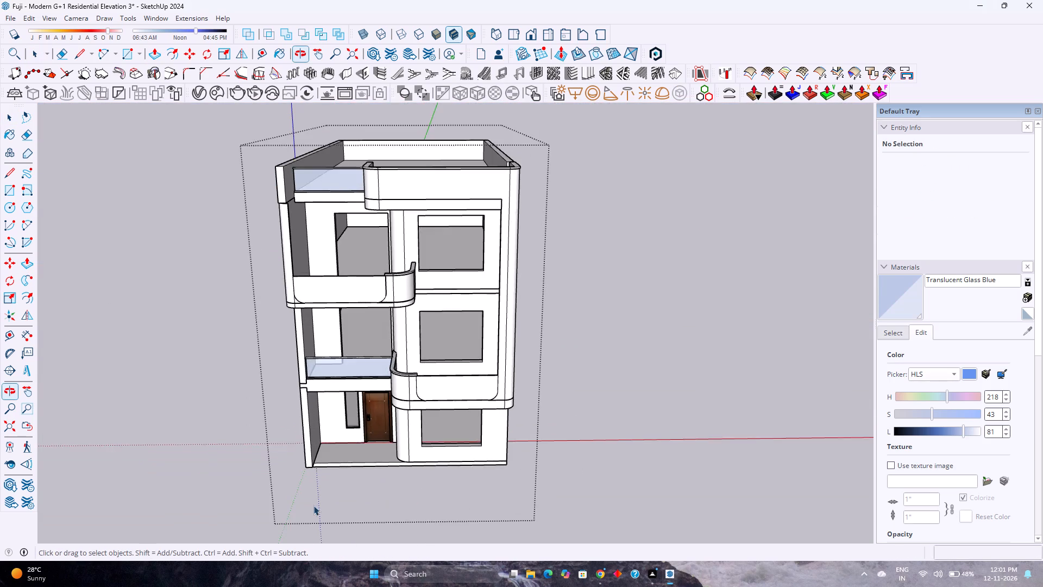
pyautogui.scroll(5, 315, 497)
pyautogui.click(386, 451)
pyautogui.click(386, 451)
pyautogui.scroll(1, 386, 451)
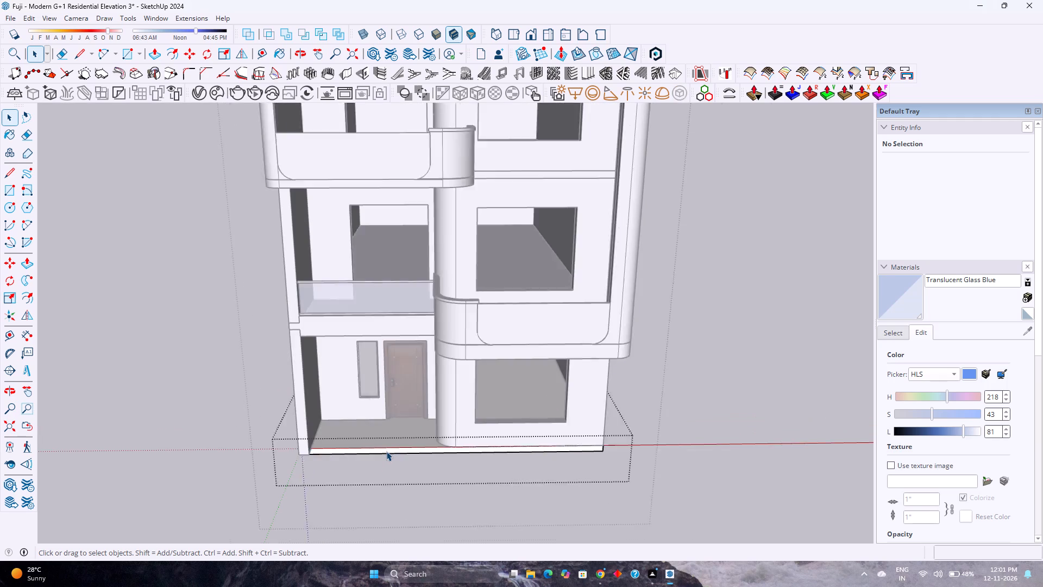
pyautogui.scroll(2, 386, 451)
pyautogui.press('p')
pyautogui.click(386, 448)
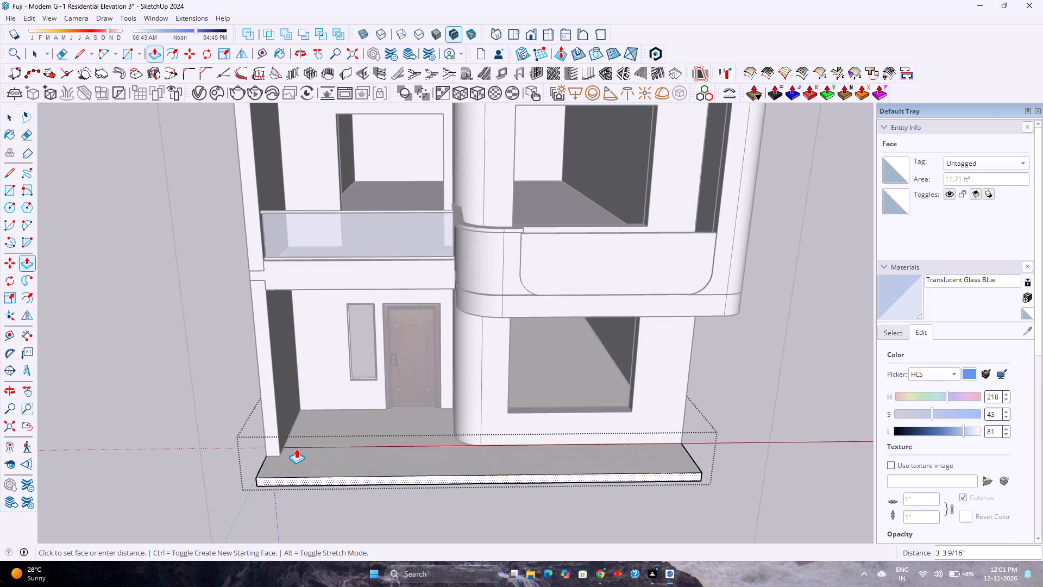
pyautogui.click(276, 438)
pyautogui.scroll(-3, 320, 514)
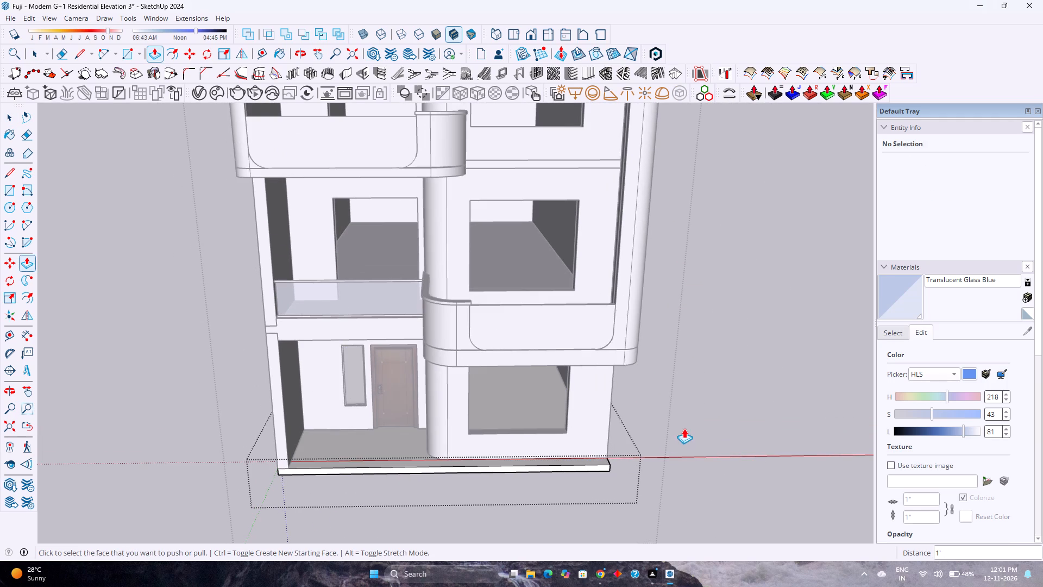
pyautogui.press('space')
pyautogui.click(684, 428)
# Copy the plinth slab group 6" straight down so the copy sits directly beneath the original.
pyautogui.moveTo(555, 470); pyautogui.dragTo(676, 376, button='middle')
pyautogui.middleClick(680, 374)
pyautogui.scroll(1, 489, 397)
pyautogui.click(477, 385)
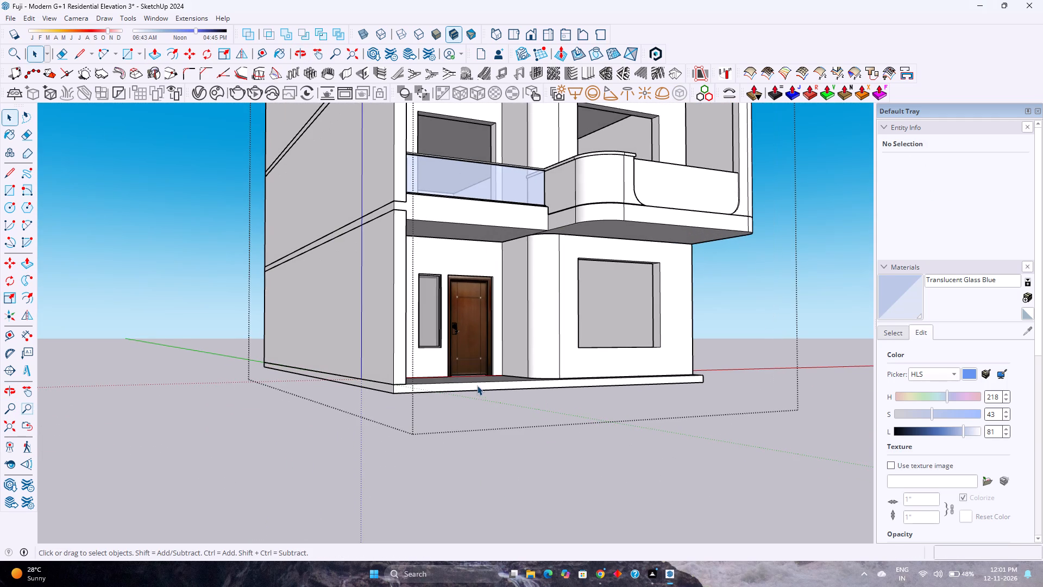
pyautogui.scroll(3, 475, 386)
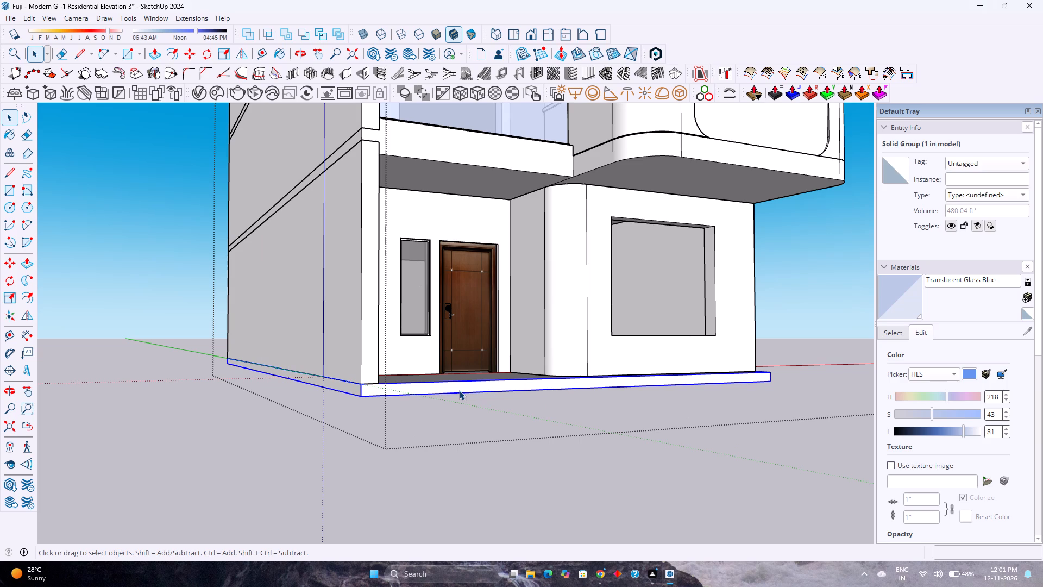
pyautogui.press('m')
pyautogui.scroll(1, 356, 377)
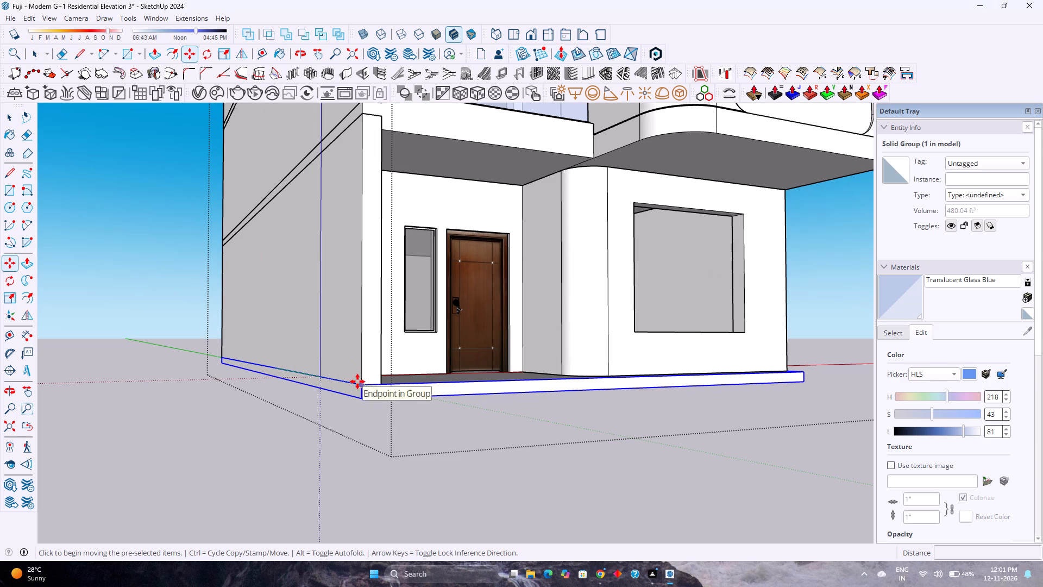
pyautogui.click(358, 382)
pyautogui.click(361, 399)
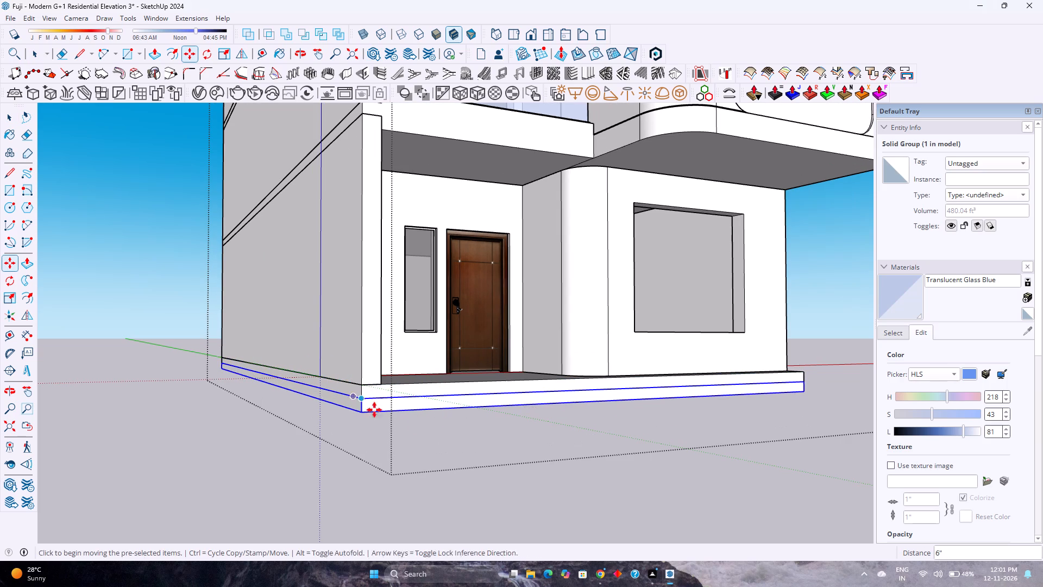
pyautogui.press('space')
# Extend the lower slab's front face 1' forward inside its group to form a front step.
pyautogui.doubleClick(431, 401)
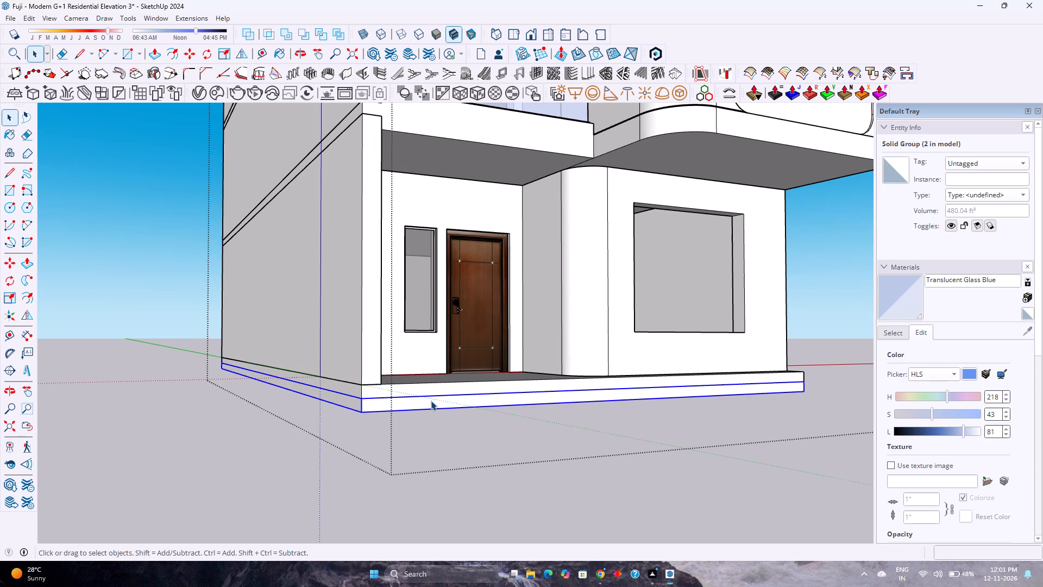
pyautogui.press('p')
pyautogui.click(431, 401)
pyautogui.write("1'")
pyautogui.press('Return')
pyautogui.scroll(-2, 449, 395)
pyautogui.moveTo(464, 410); pyautogui.dragTo(545, 520, button='middle')
pyautogui.moveTo(579, 523); pyautogui.dragTo(630, 493, button='middle')
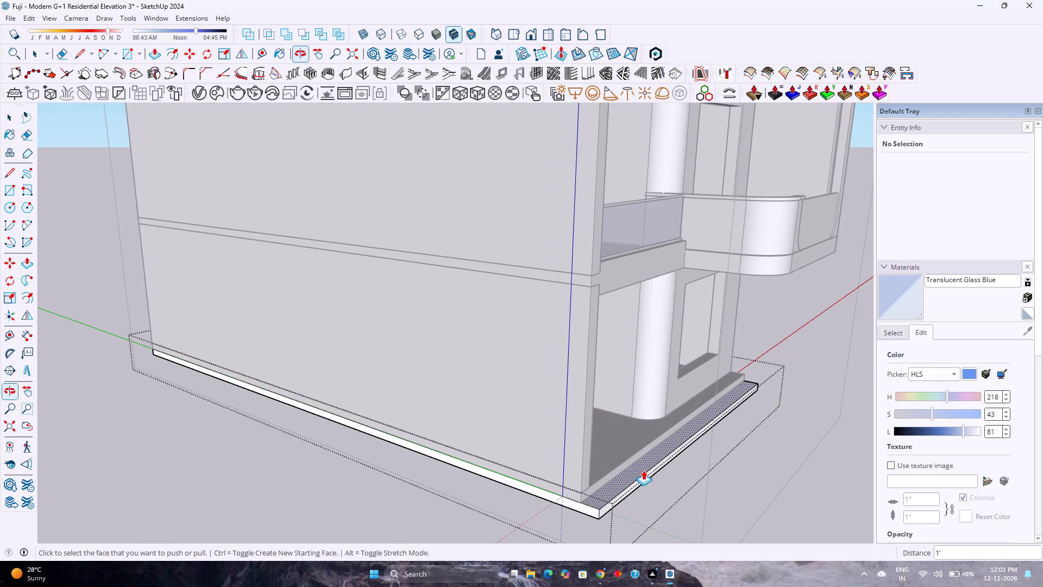
pyautogui.press('space')
pyautogui.press('Escape')
# Save the model with the new two-level plinth in place.
pyautogui.scroll(-5, 491, 444)
pyautogui.moveTo(739, 465); pyautogui.dragTo(541, 457, button='middle')
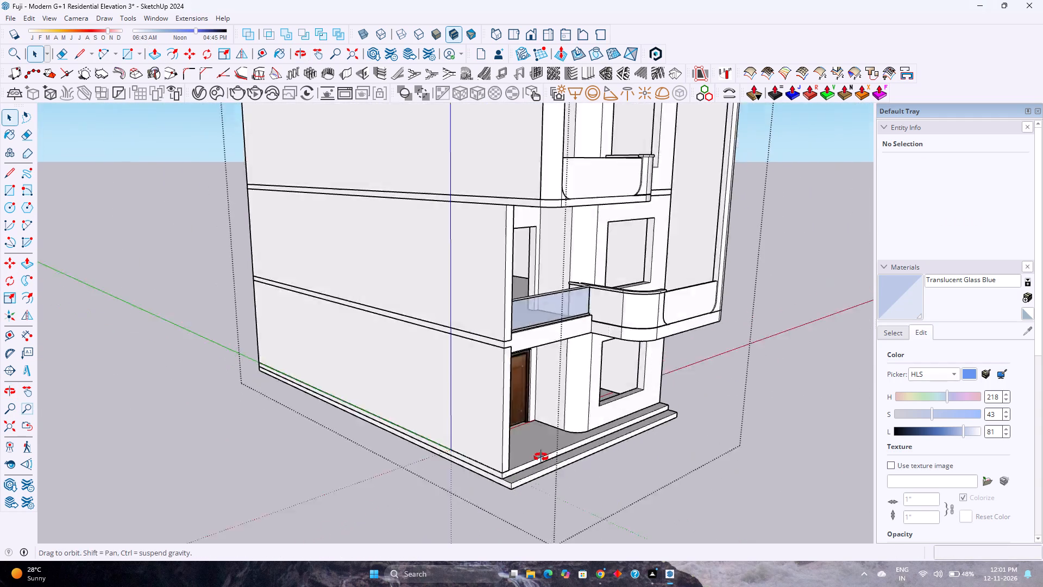
pyautogui.moveTo(541, 457); pyautogui.dragTo(504, 453, button='middle')
pyautogui.middleClick(504, 453)
pyautogui.scroll(-3, 504, 441)
pyautogui.click(623, 469)
pyautogui.moveTo(610, 470); pyautogui.dragTo(530, 405, button='middle')
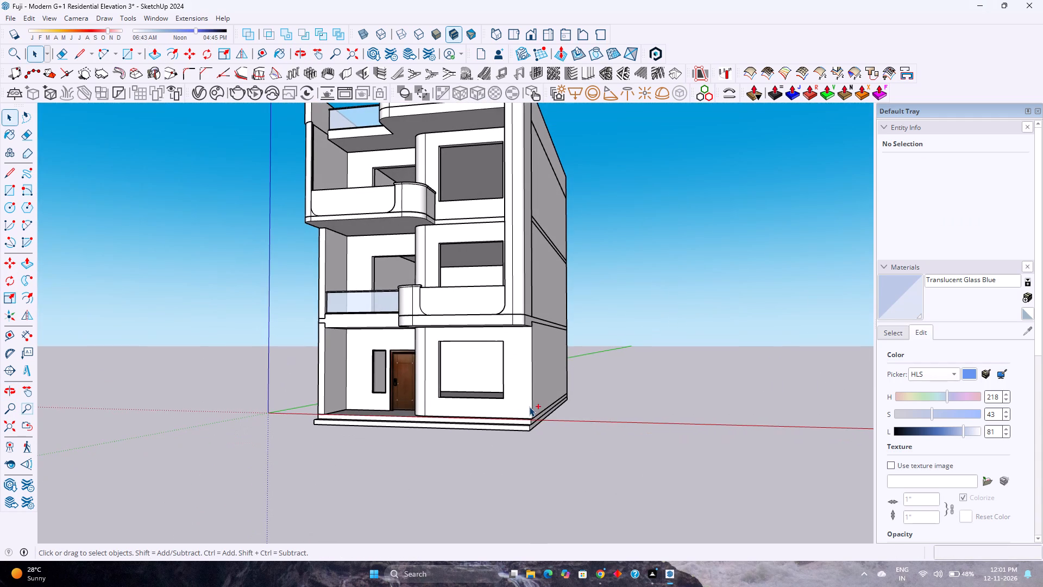
pyautogui.hotkey('ctrl', 's')
# Review the whole building with its stepped plinth from an angle and in the standard front view.
pyautogui.scroll(-4, 515, 404)
pyautogui.scroll(1, 515, 404)
pyautogui.scroll(-3, 515, 405)
pyautogui.scroll(1, 474, 364)
pyautogui.scroll(-3, 464, 361)
pyautogui.scroll(3, 464, 361)
pyautogui.scroll(-2, 464, 361)
pyautogui.scroll(3, 464, 361)
pyautogui.scroll(-2, 464, 361)
pyautogui.scroll(3, 464, 361)
pyautogui.scroll(-5, 464, 361)
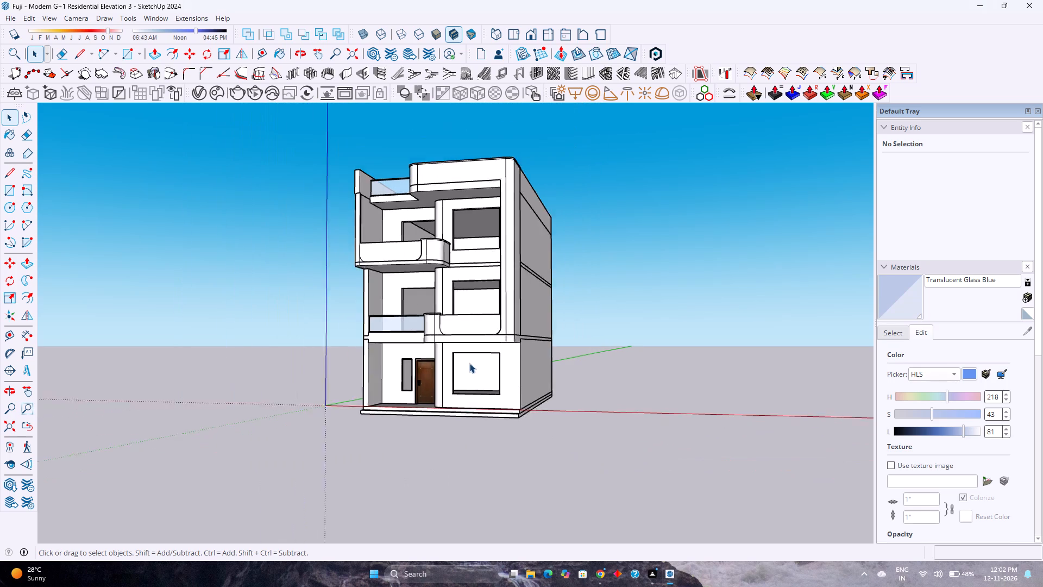
pyautogui.scroll(-1, 469, 363)
pyautogui.scroll(2, 469, 364)
pyautogui.scroll(-2, 474, 354)
pyautogui.scroll(3, 473, 351)
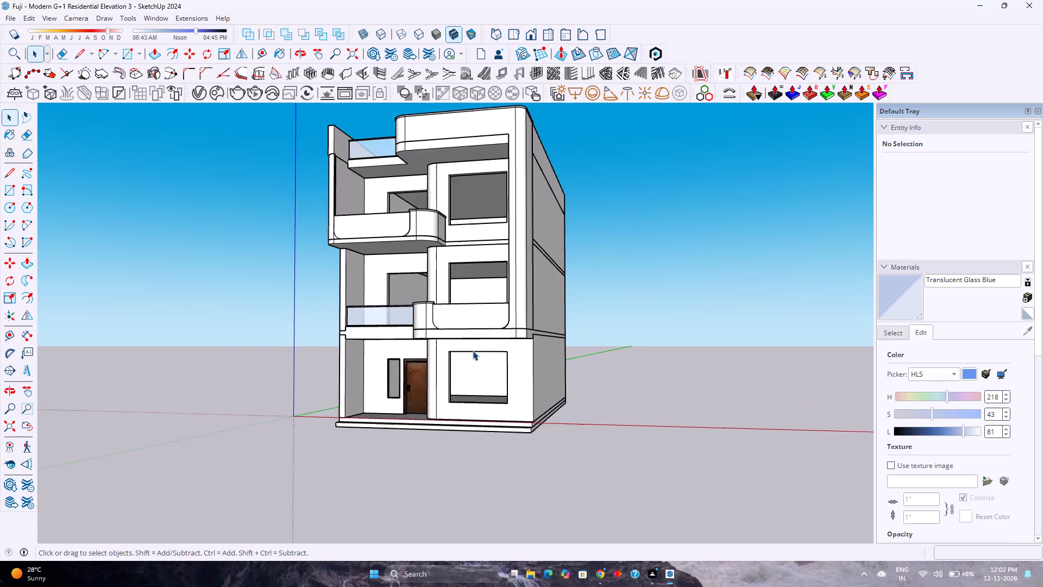
pyautogui.scroll(1, 473, 351)
pyautogui.scroll(-4, 473, 351)
pyautogui.scroll(4, 473, 351)
pyautogui.scroll(-4, 473, 349)
pyautogui.scroll(2, 473, 351)
pyautogui.scroll(-3, 473, 352)
pyautogui.scroll(2, 473, 353)
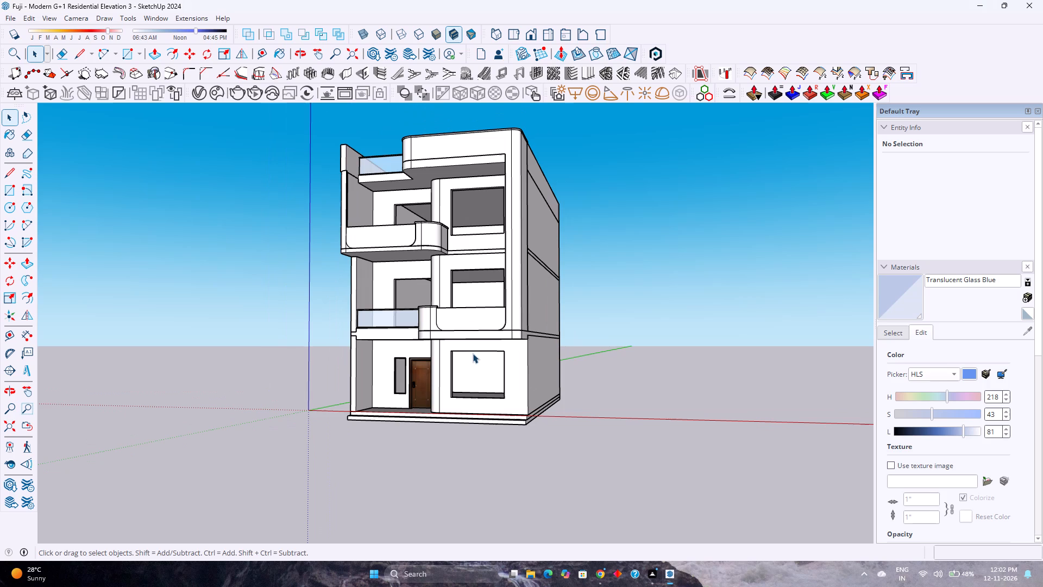
pyautogui.click(535, 35)
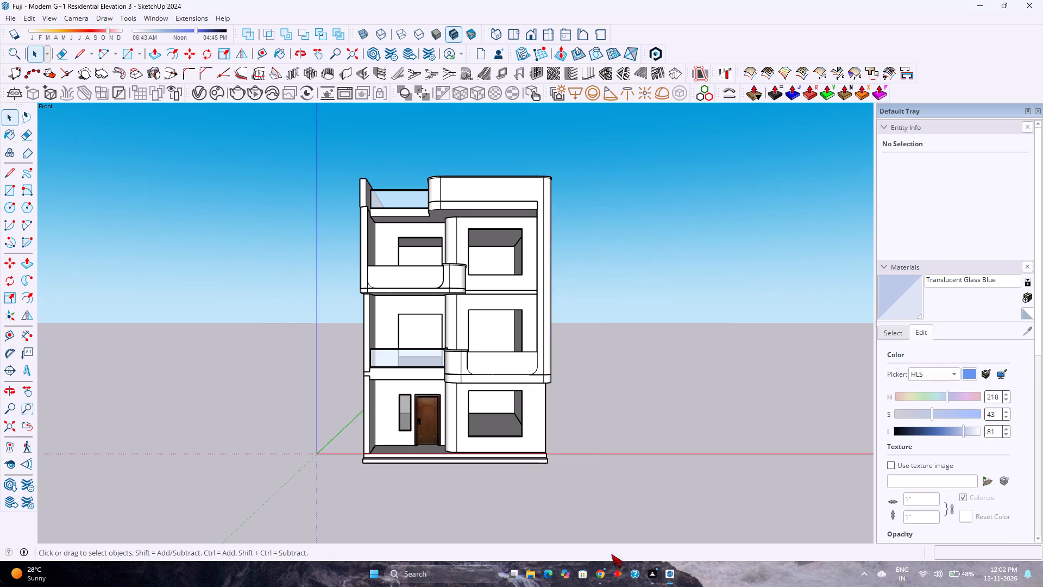
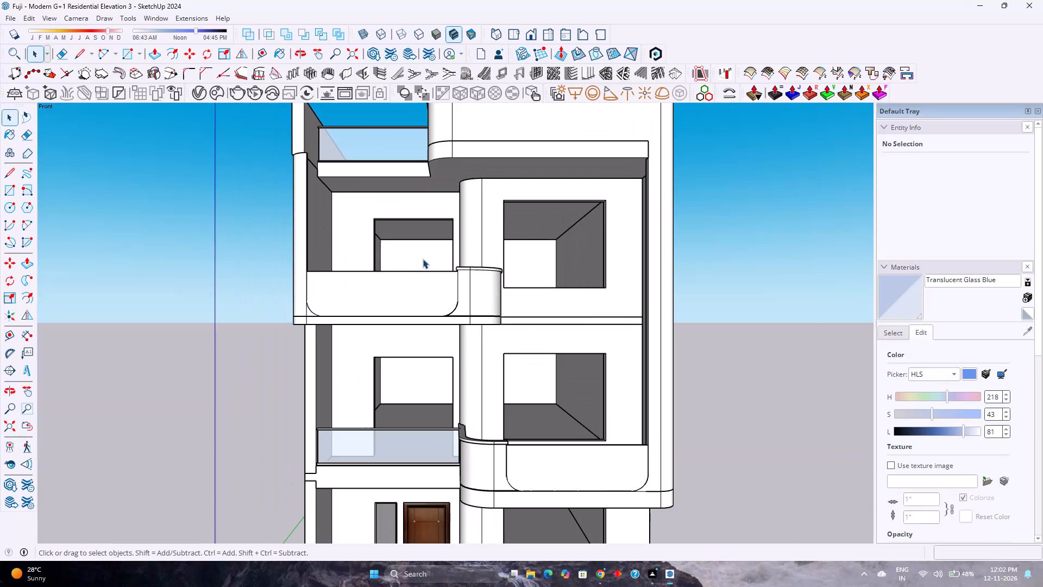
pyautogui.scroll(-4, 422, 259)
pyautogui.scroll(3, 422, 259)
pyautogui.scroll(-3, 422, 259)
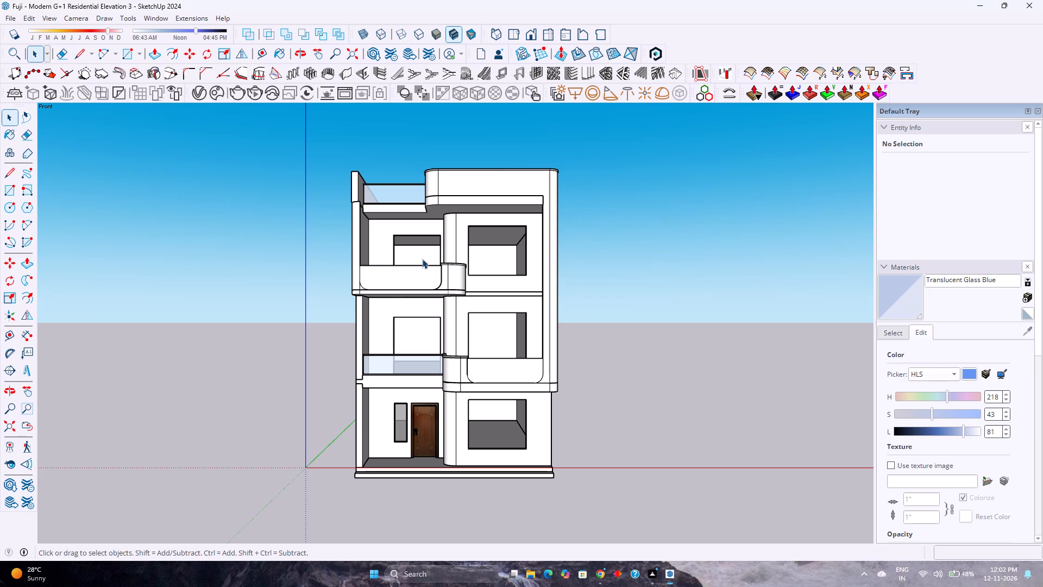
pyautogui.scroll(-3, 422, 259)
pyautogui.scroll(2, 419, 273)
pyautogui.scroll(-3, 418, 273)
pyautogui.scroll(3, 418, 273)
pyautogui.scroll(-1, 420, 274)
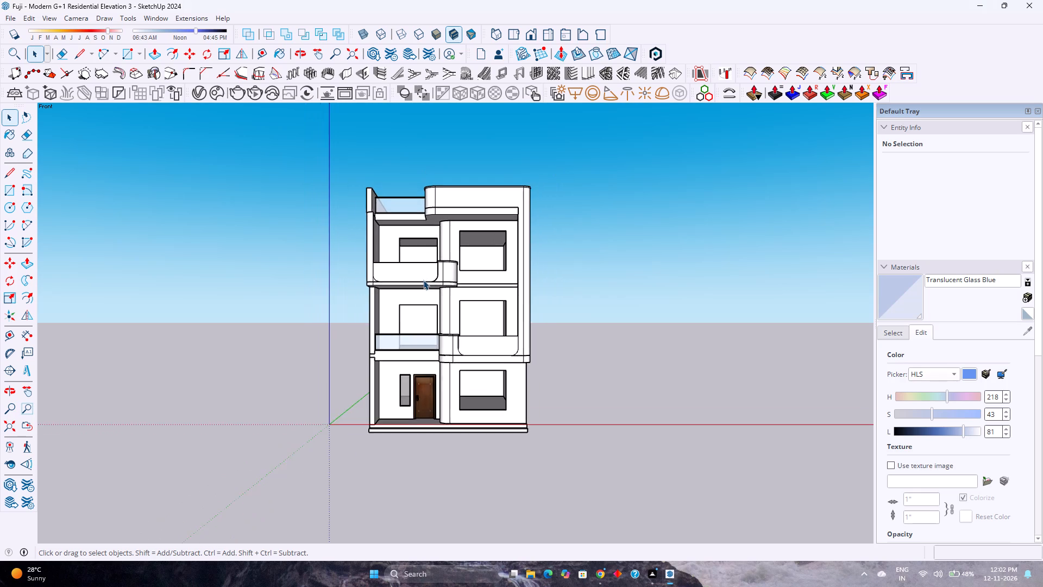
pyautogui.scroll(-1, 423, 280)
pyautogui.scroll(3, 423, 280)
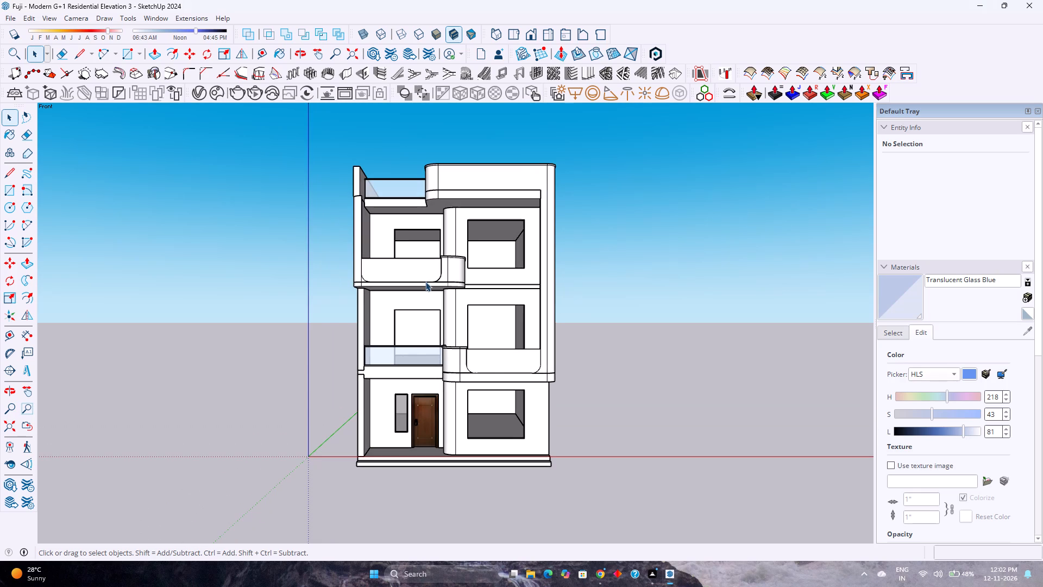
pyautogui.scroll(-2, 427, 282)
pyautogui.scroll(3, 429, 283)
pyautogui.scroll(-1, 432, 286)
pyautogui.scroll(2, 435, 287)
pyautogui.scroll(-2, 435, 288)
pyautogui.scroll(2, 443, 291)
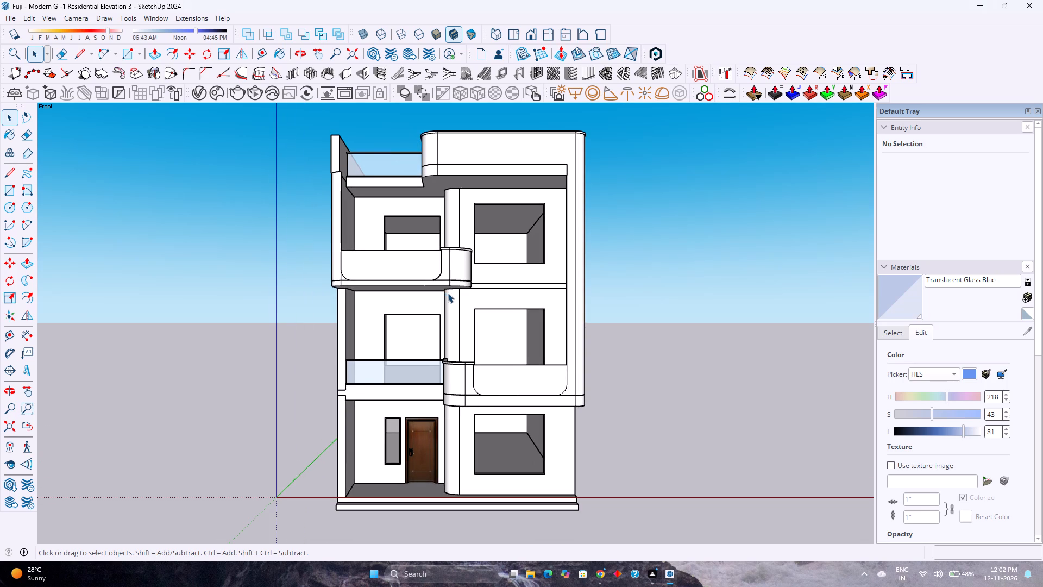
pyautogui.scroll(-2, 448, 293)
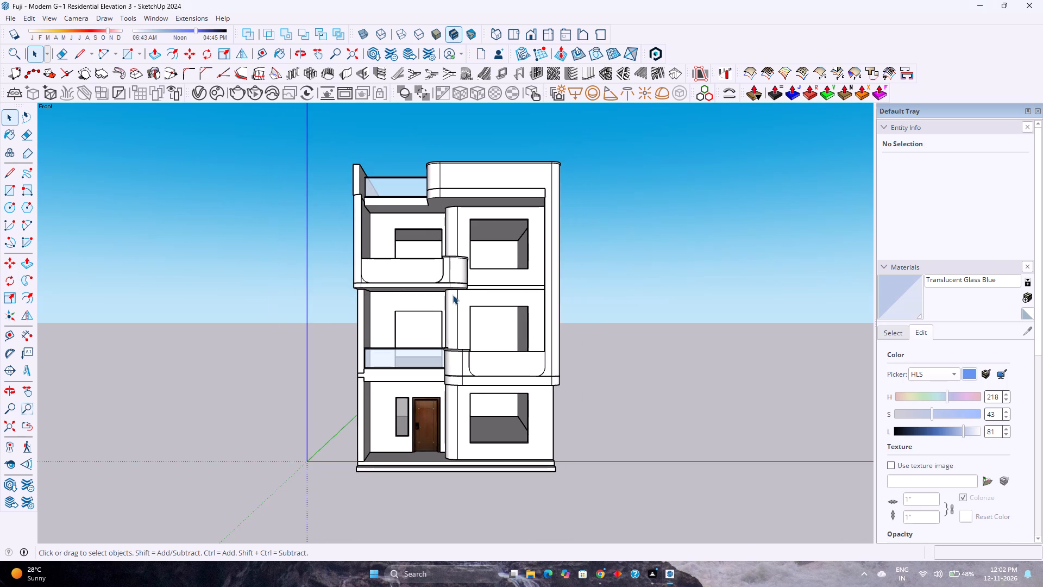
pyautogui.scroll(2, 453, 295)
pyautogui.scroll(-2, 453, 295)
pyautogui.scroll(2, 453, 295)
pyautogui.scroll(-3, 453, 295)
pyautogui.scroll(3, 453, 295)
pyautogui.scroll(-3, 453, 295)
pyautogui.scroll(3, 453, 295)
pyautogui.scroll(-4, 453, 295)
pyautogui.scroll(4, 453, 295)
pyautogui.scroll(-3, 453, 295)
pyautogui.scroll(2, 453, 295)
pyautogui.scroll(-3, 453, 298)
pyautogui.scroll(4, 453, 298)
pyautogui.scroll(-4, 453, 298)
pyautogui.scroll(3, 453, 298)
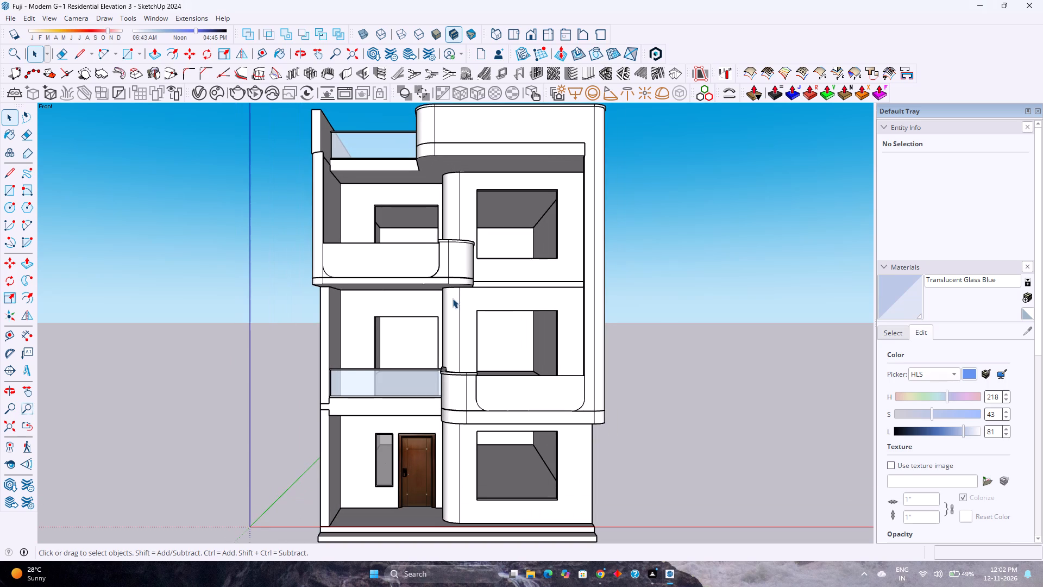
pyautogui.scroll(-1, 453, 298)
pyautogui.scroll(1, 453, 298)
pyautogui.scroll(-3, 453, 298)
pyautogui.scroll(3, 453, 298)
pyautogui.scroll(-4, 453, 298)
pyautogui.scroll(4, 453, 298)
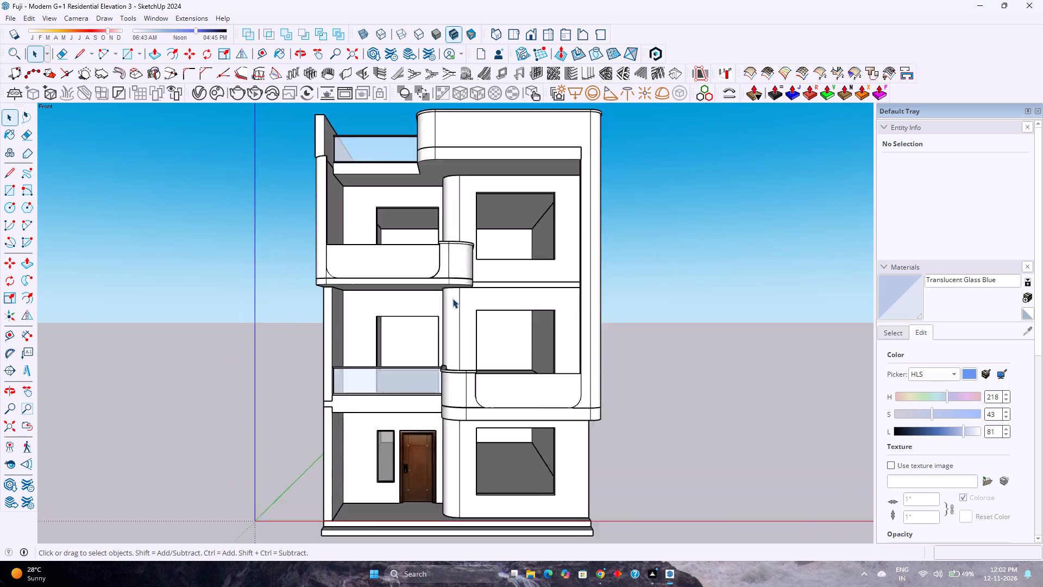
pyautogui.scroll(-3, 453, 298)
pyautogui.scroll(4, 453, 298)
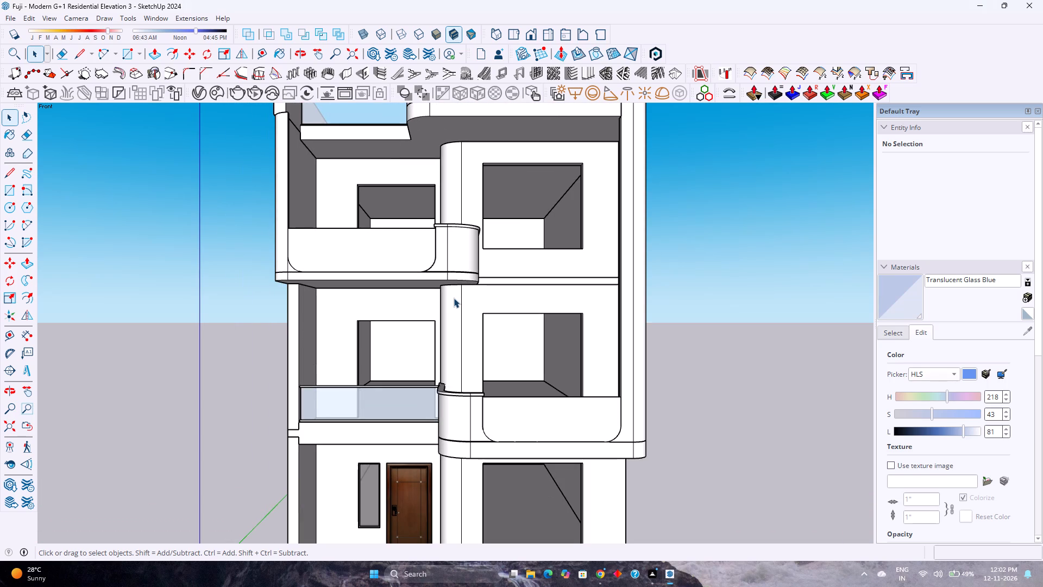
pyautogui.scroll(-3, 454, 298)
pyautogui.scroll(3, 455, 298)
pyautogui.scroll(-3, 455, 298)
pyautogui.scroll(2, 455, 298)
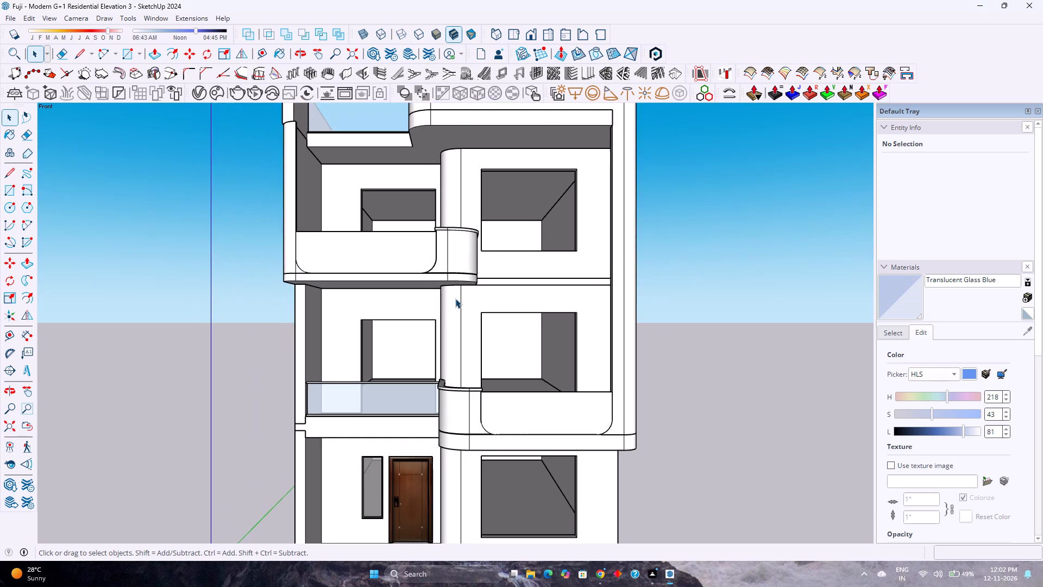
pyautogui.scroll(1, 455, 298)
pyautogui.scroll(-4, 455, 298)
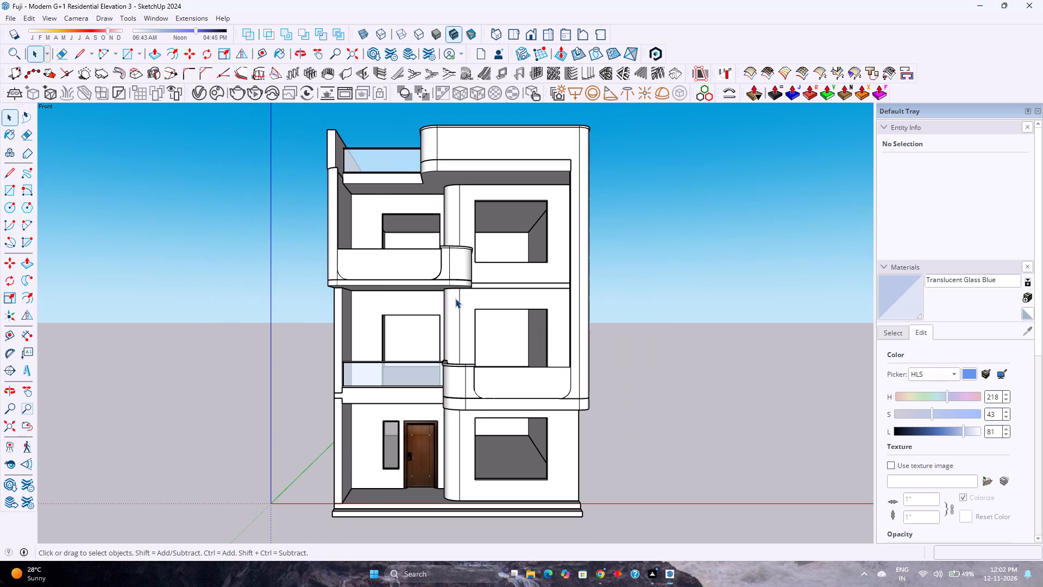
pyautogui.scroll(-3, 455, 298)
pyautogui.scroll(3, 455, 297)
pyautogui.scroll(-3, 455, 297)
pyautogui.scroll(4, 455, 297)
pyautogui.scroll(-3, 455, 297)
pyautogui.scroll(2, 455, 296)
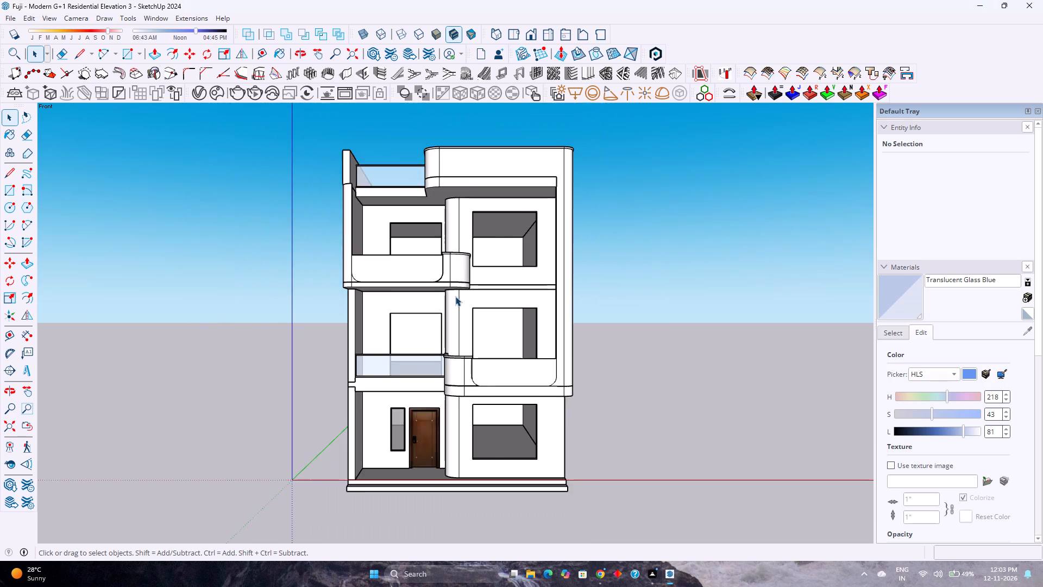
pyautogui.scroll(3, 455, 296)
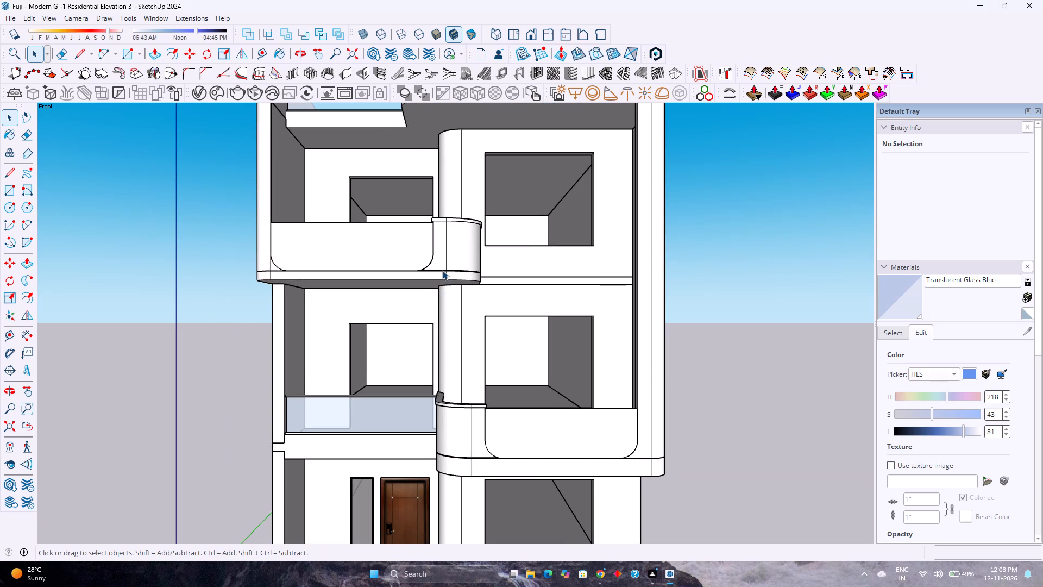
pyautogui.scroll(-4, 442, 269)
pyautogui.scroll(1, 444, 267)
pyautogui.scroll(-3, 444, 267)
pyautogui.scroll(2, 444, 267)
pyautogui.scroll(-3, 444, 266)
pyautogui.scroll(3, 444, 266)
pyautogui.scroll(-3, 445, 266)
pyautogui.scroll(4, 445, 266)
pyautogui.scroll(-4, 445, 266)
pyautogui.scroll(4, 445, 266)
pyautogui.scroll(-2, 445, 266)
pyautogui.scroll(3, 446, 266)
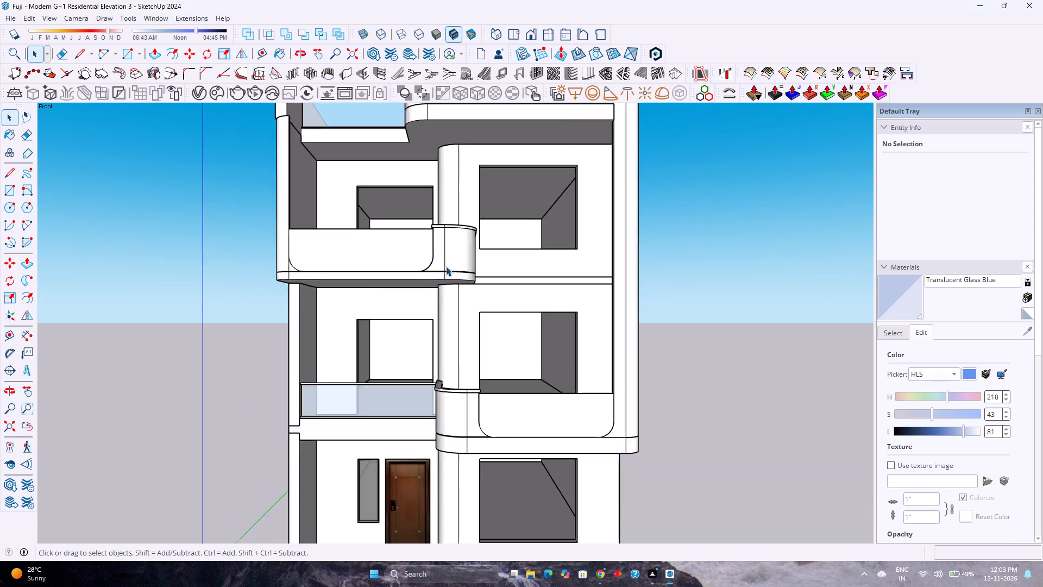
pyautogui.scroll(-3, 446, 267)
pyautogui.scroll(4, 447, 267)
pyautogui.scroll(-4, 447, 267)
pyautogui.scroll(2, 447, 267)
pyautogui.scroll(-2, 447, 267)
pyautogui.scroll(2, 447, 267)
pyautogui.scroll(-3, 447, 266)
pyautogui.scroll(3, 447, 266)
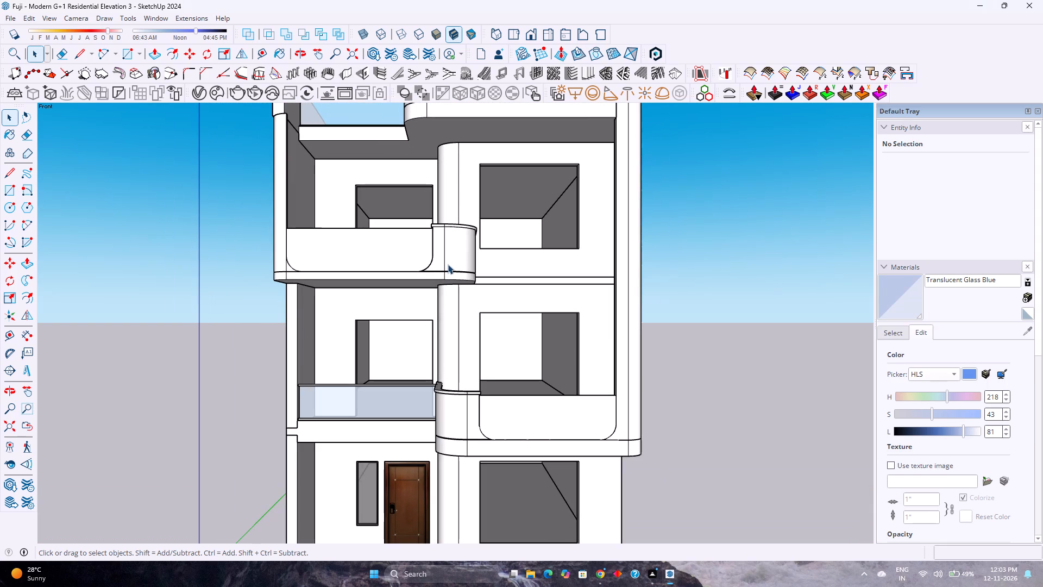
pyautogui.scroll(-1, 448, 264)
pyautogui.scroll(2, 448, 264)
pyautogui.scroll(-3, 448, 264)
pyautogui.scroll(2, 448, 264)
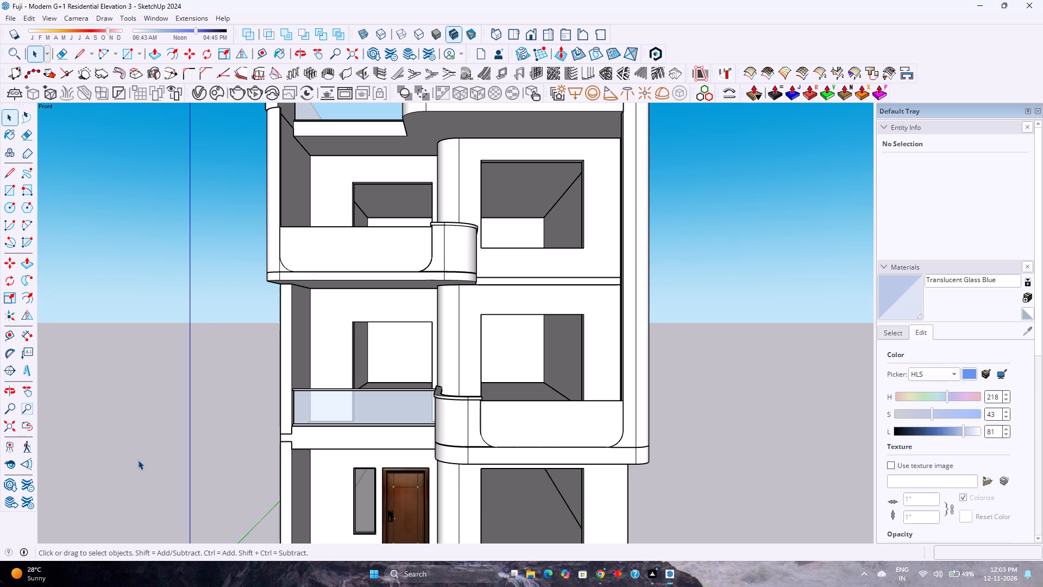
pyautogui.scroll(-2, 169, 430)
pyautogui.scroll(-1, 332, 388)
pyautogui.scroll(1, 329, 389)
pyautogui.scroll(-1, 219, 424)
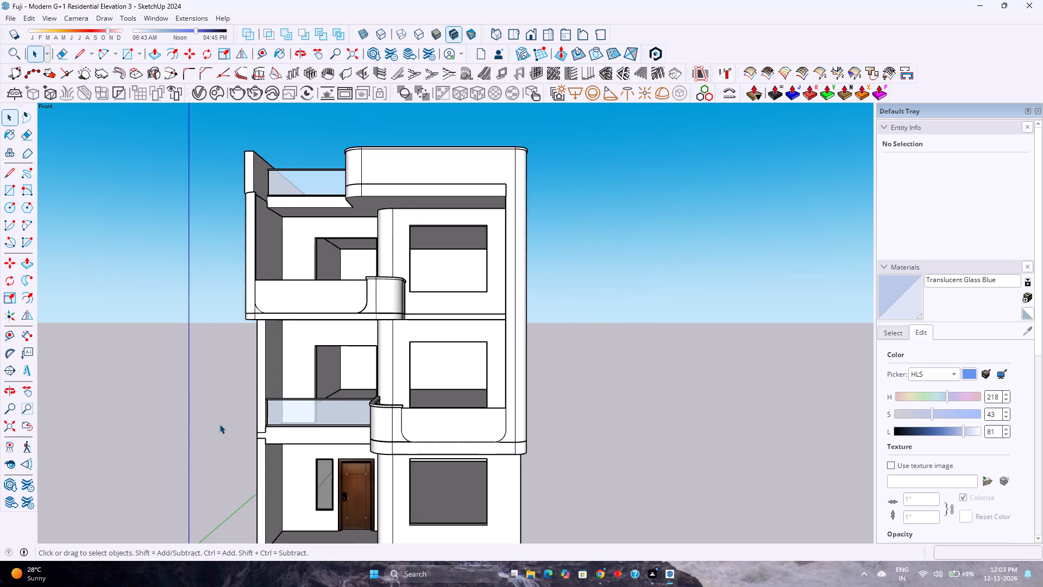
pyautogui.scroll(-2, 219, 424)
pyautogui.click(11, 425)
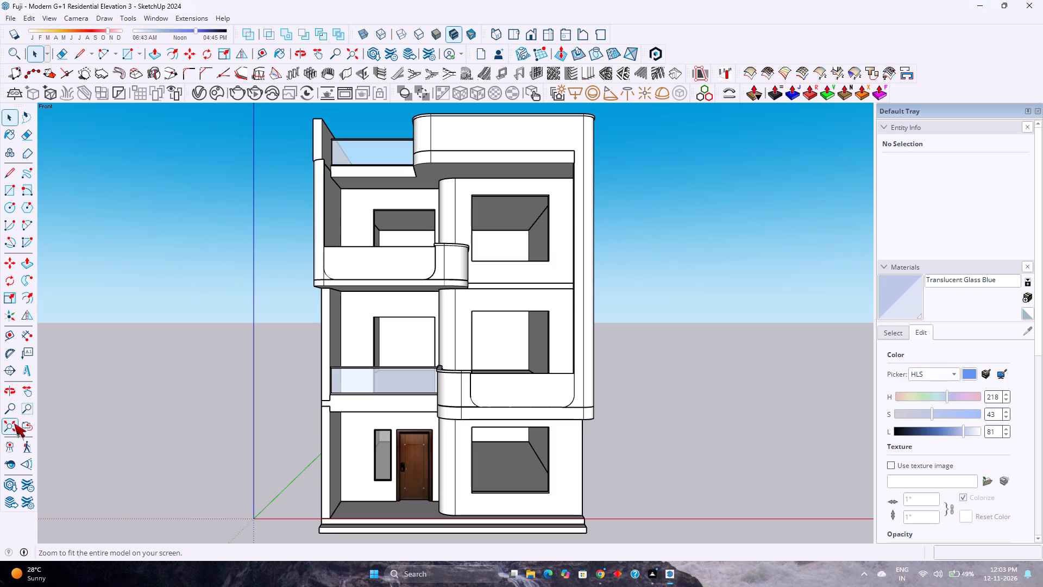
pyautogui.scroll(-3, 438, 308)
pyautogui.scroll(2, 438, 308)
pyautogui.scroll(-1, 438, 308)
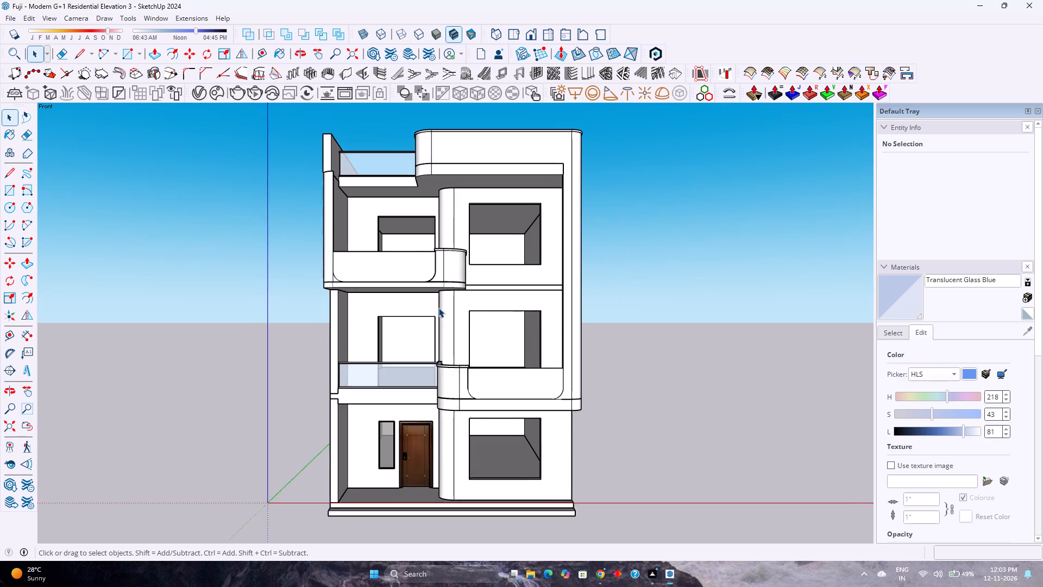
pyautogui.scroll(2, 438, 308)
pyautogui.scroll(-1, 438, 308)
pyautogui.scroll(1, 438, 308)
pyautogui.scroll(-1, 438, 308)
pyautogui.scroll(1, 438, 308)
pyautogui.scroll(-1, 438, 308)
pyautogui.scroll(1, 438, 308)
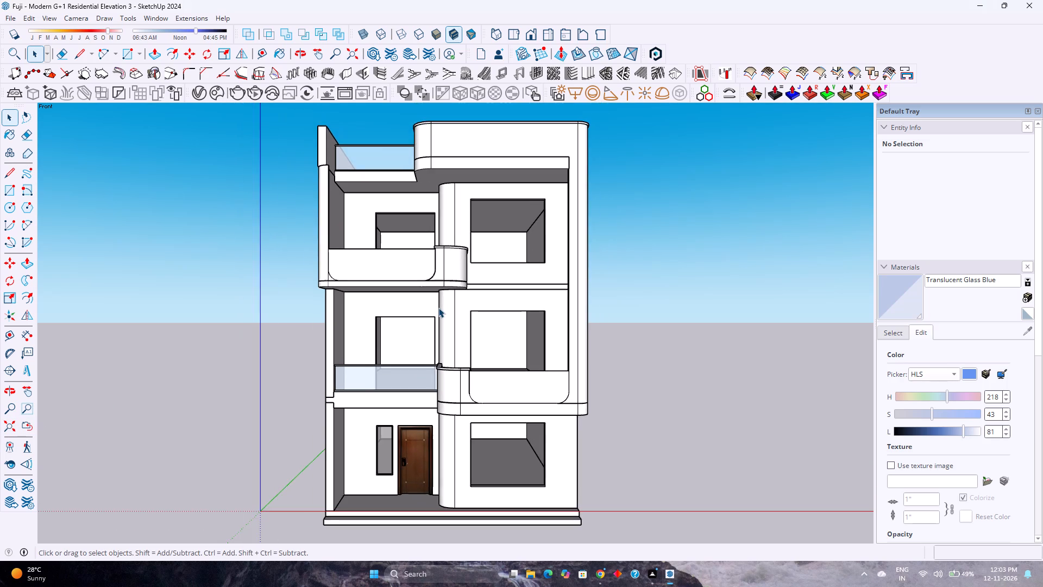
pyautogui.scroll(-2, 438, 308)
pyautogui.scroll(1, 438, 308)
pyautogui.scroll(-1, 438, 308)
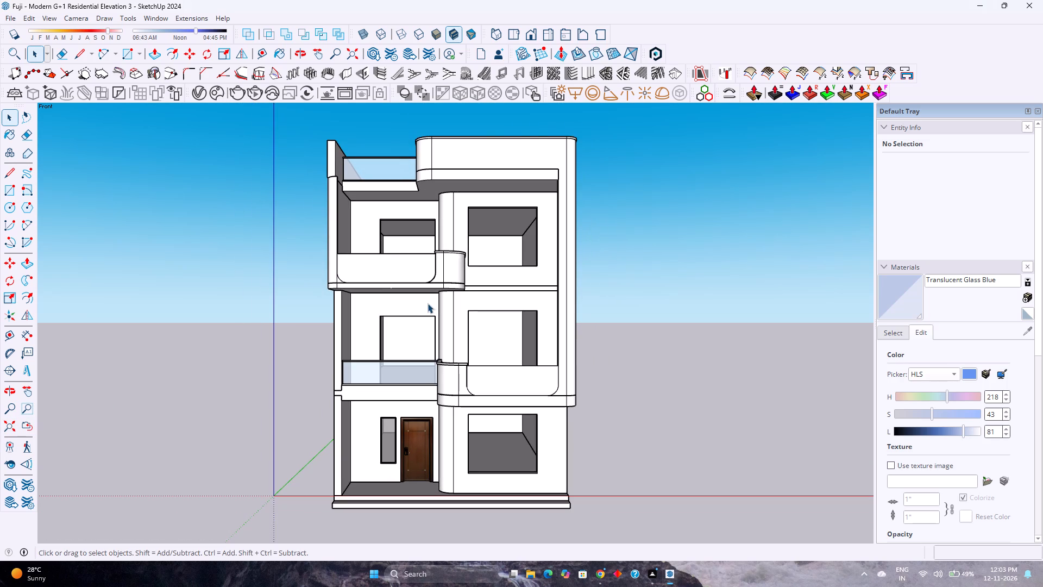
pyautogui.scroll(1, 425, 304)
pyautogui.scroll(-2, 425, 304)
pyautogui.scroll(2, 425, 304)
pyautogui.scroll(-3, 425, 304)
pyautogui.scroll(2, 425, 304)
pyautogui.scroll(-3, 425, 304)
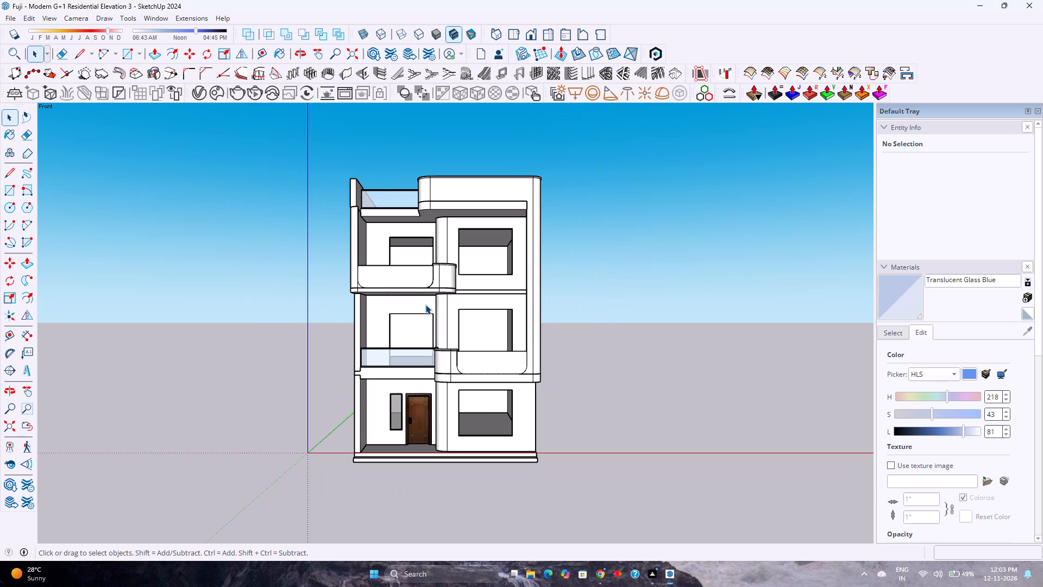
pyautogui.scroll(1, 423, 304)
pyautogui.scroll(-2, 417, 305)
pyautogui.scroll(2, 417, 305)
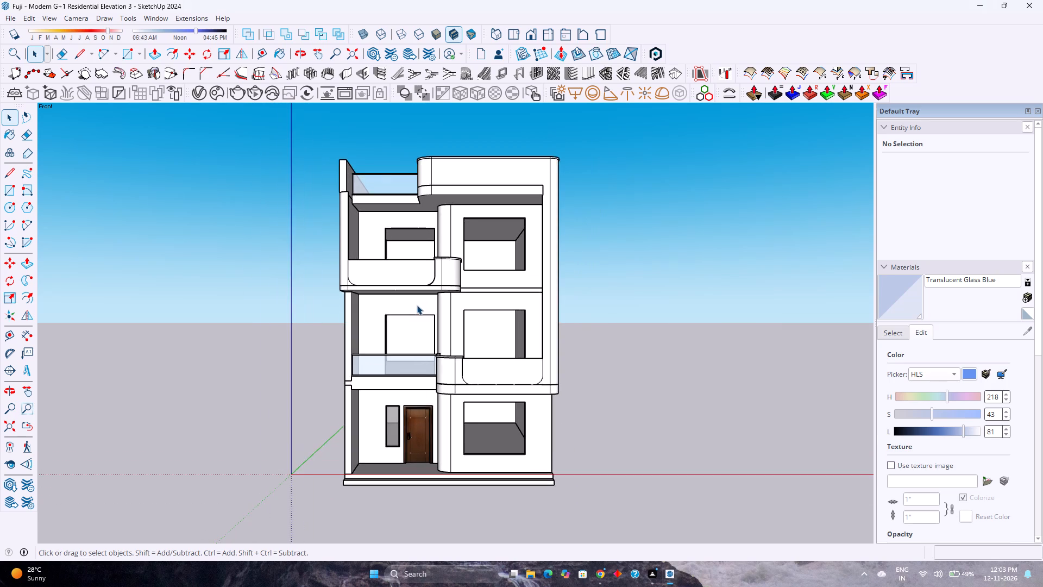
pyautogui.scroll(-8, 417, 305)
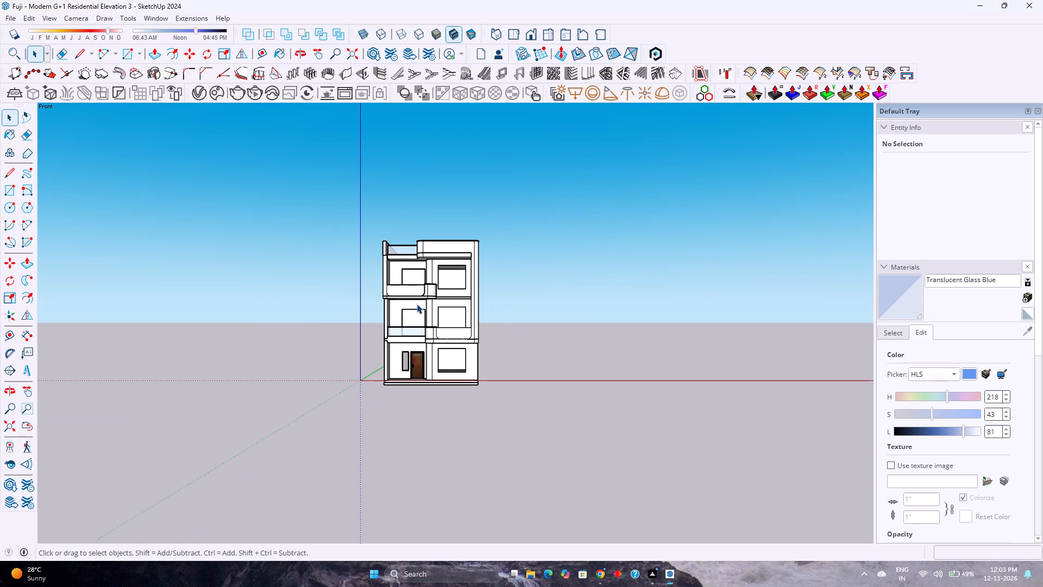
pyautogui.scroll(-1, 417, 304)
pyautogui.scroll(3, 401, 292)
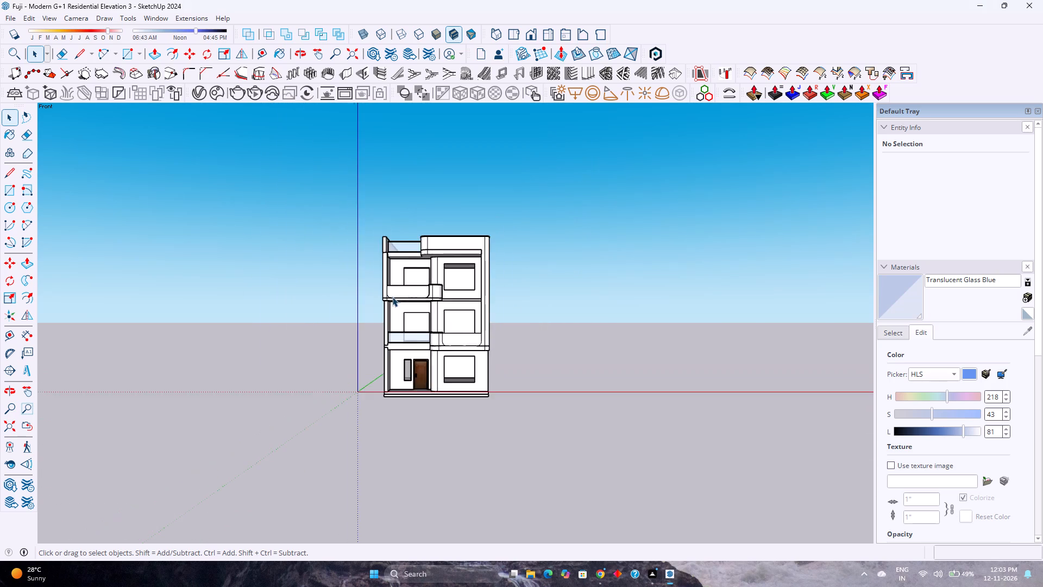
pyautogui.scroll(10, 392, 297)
# Examine the building's side wall, roof terrace, front facade, balconies and underside from several angles.
pyautogui.moveTo(384, 315); pyautogui.dragTo(460, 349, button='middle')
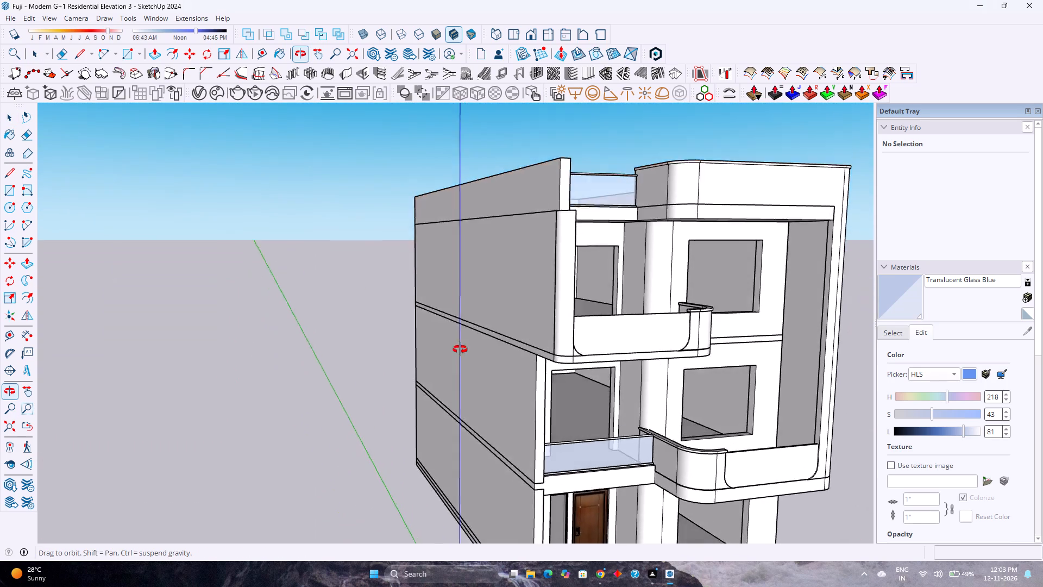
pyautogui.moveTo(460, 349); pyautogui.dragTo(429, 352, button='middle')
pyautogui.moveTo(421, 348); pyautogui.dragTo(415, 347, button='middle')
pyautogui.click(535, 36)
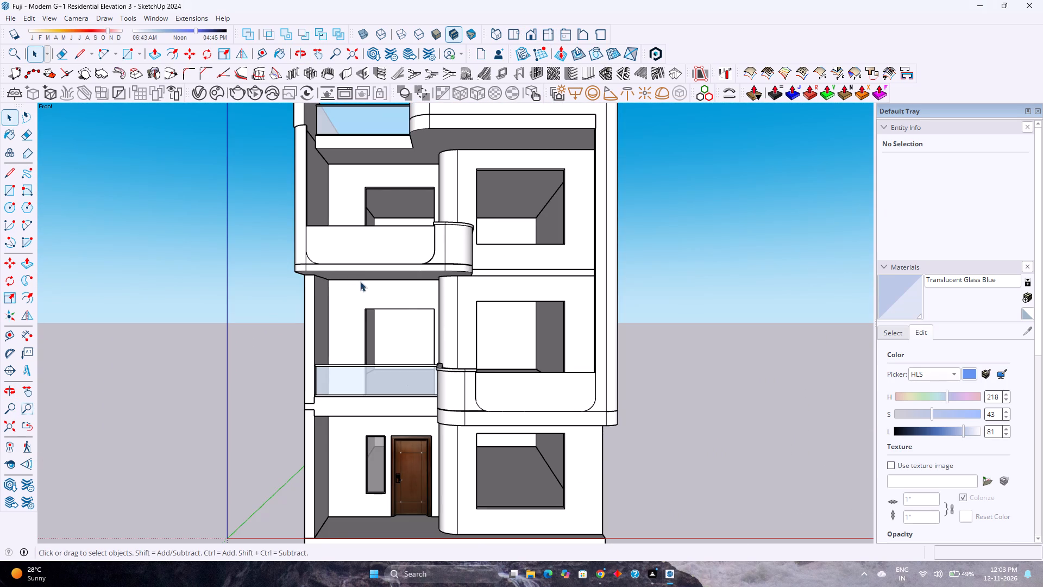
pyautogui.scroll(-4, 412, 305)
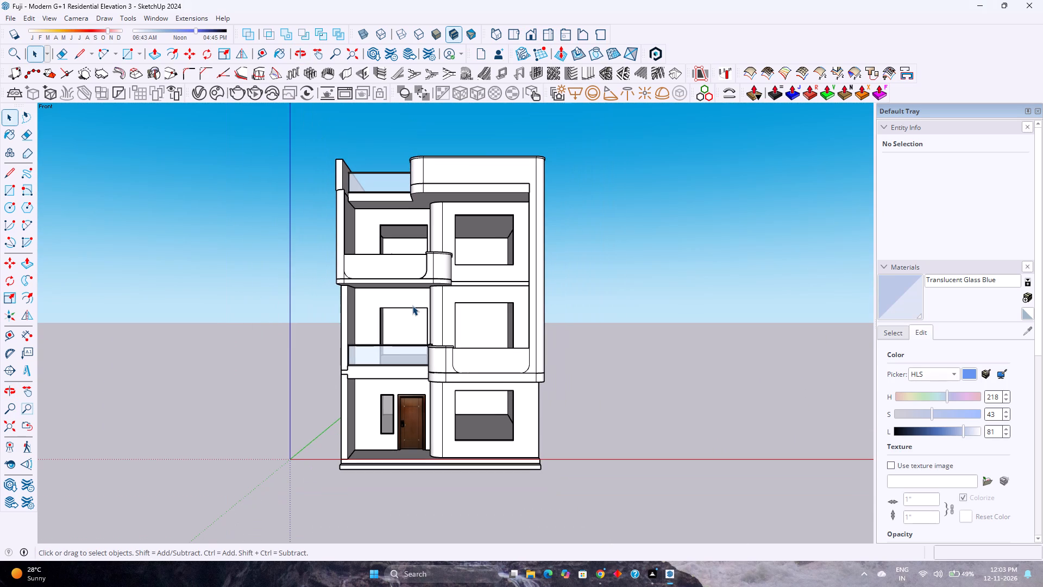
pyautogui.scroll(2, 406, 257)
pyautogui.moveTo(406, 257); pyautogui.dragTo(427, 383, button='middle')
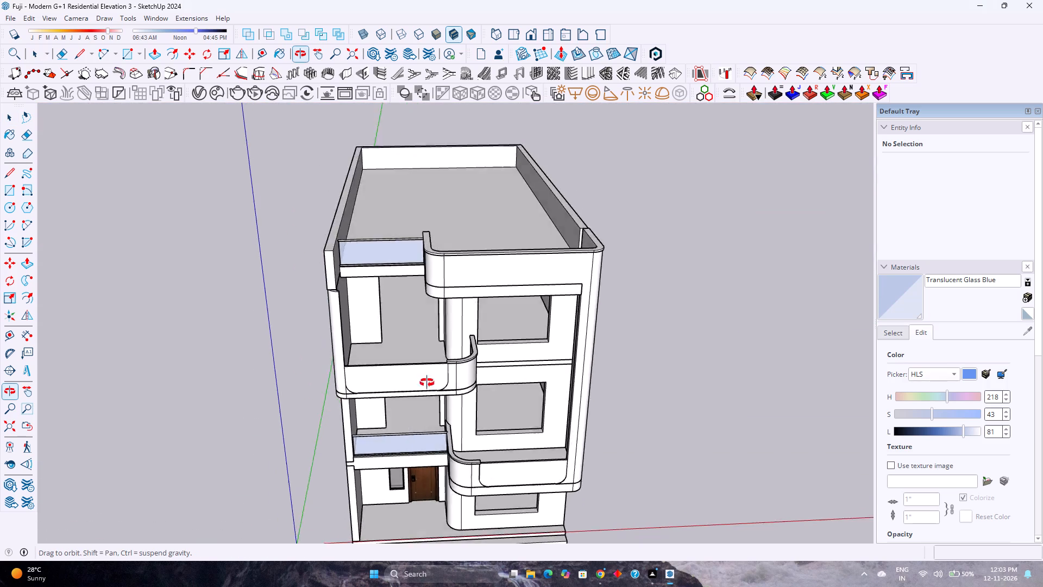
pyautogui.moveTo(427, 383); pyautogui.dragTo(633, 410, button='middle')
pyautogui.moveTo(600, 405); pyautogui.dragTo(313, 266, button='middle')
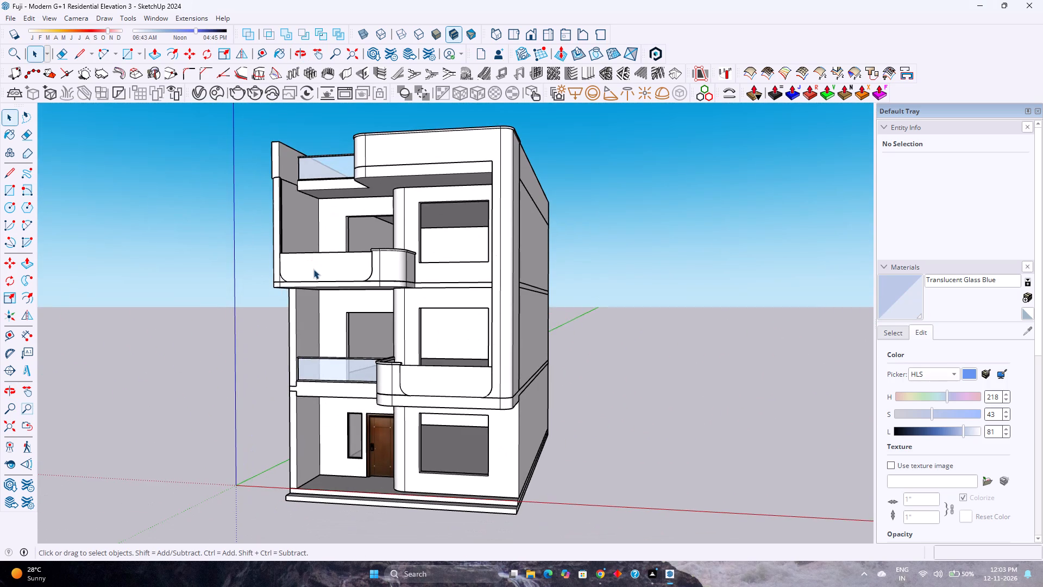
pyautogui.moveTo(337, 320); pyautogui.dragTo(380, 248, button='middle')
pyautogui.moveTo(385, 241); pyautogui.dragTo(413, 211, button='middle')
pyautogui.scroll(-2, 442, 214)
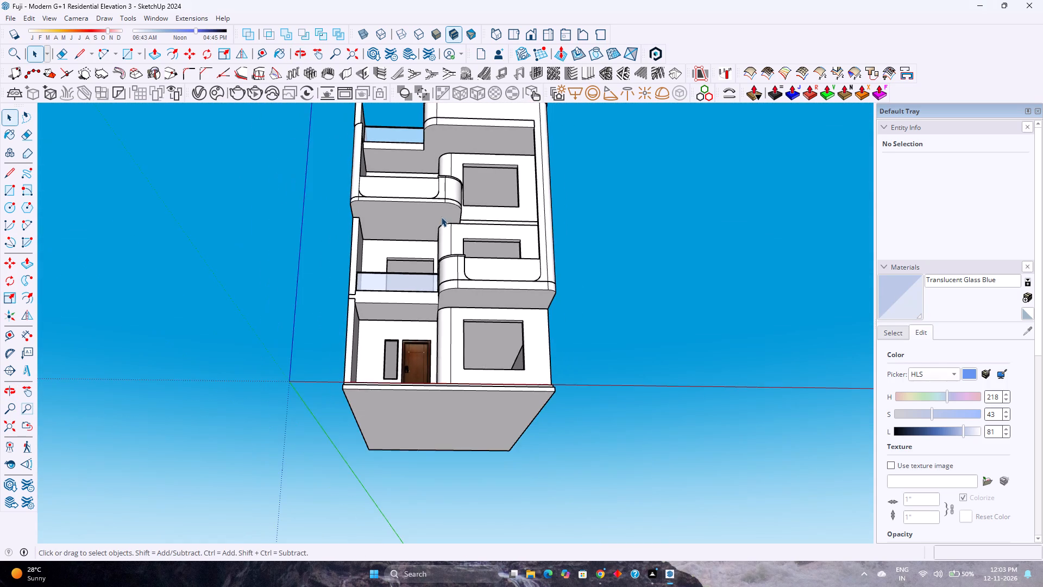
pyautogui.scroll(2, 441, 217)
pyautogui.moveTo(471, 321); pyautogui.dragTo(464, 309, button='middle')
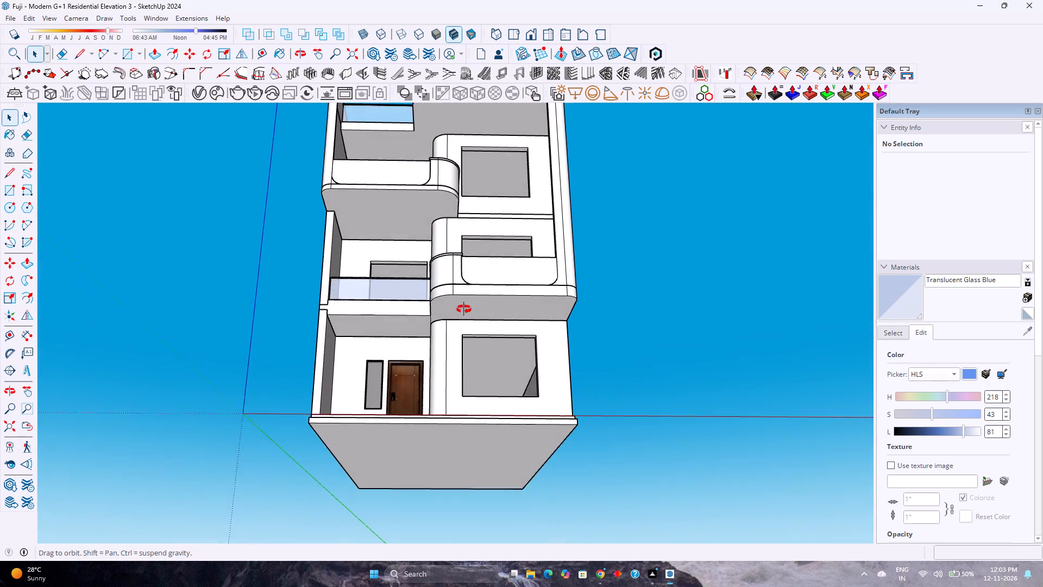
pyautogui.moveTo(464, 309); pyautogui.dragTo(466, 296, button='middle')
pyautogui.middleClick(466, 296)
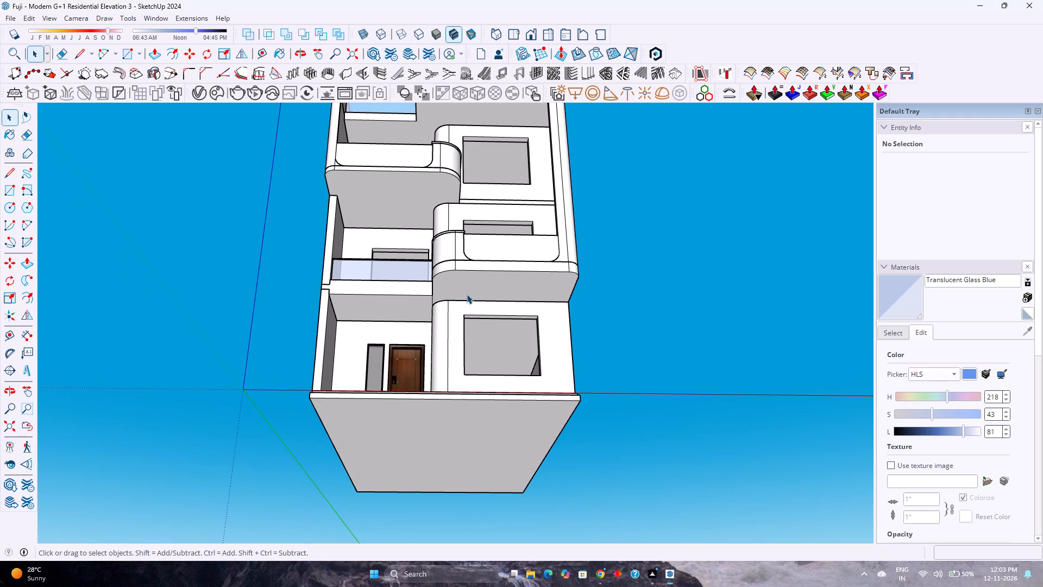
pyautogui.scroll(2, 467, 294)
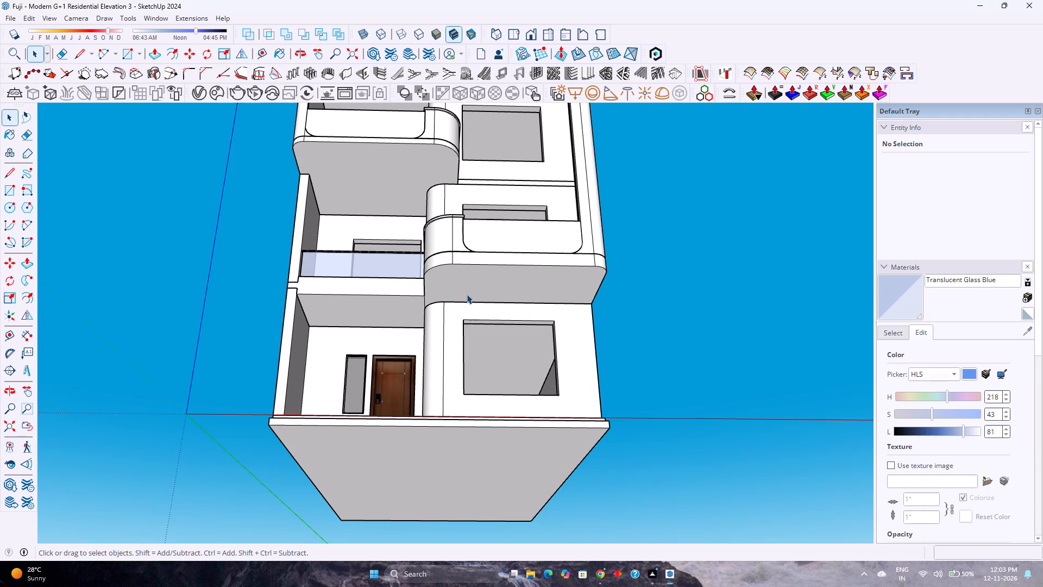
pyautogui.scroll(1, 482, 277)
pyautogui.moveTo(483, 276); pyautogui.dragTo(475, 377, button='middle')
pyautogui.middleClick(475, 377)
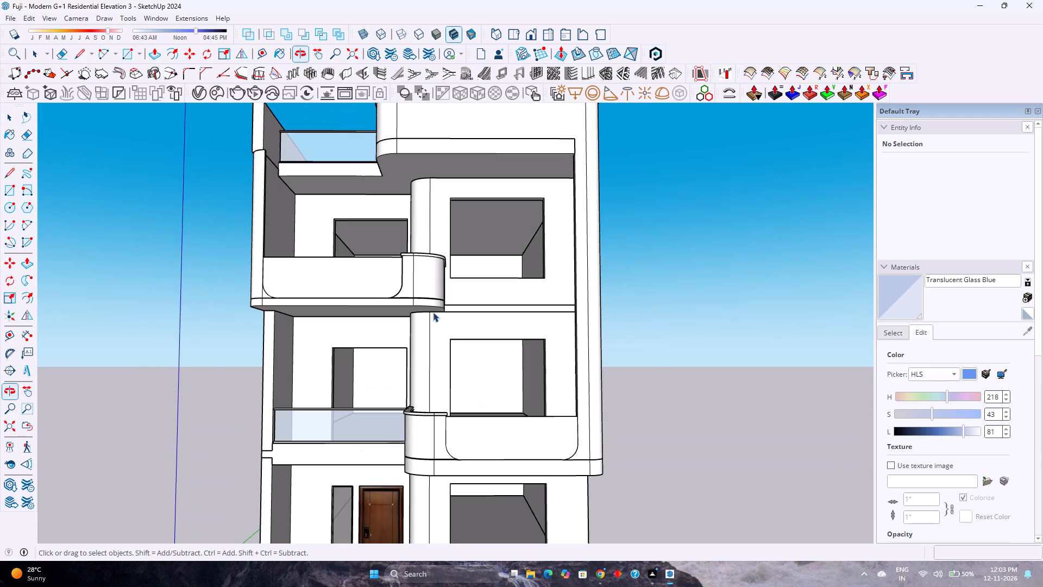
# Open the upper front balcony's parapet group for editing and select its flat front panel face.
pyautogui.scroll(2, 350, 276)
pyautogui.doubleClick(350, 273)
pyautogui.scroll(3, 350, 273)
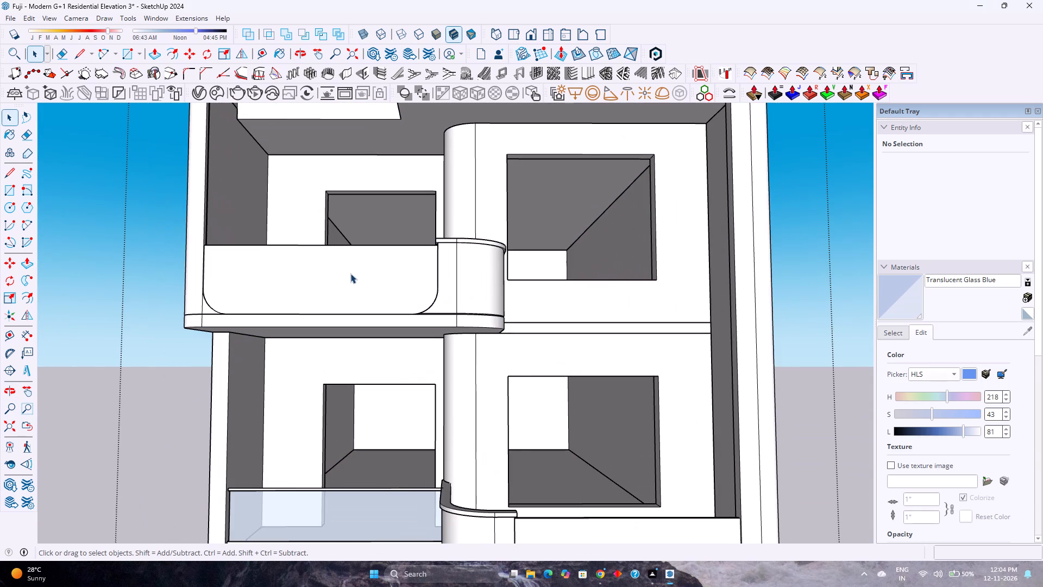
pyautogui.scroll(2, 354, 277)
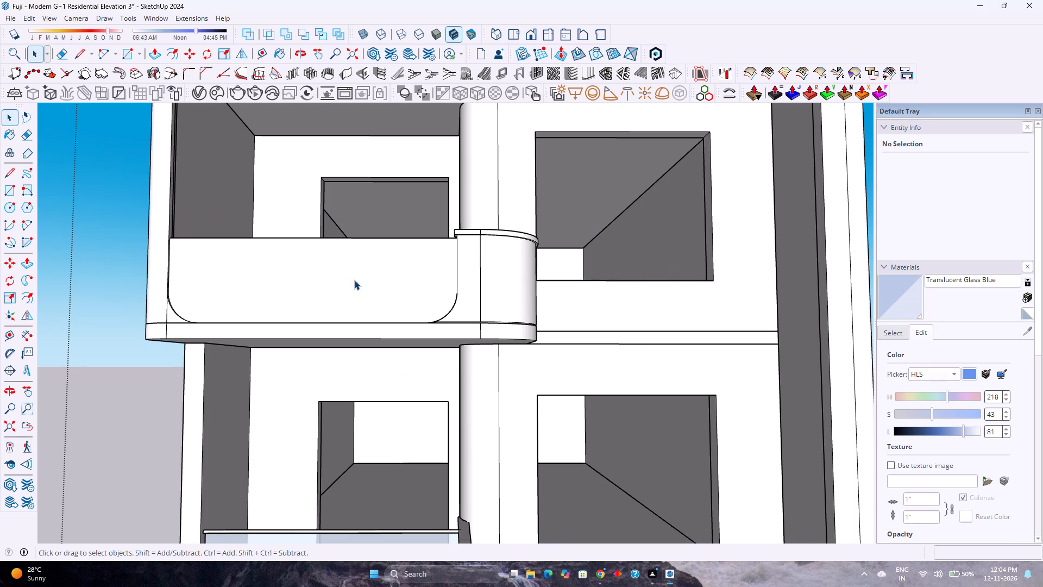
pyautogui.scroll(2, 353, 281)
pyautogui.moveTo(353, 281); pyautogui.dragTo(354, 304, button='middle')
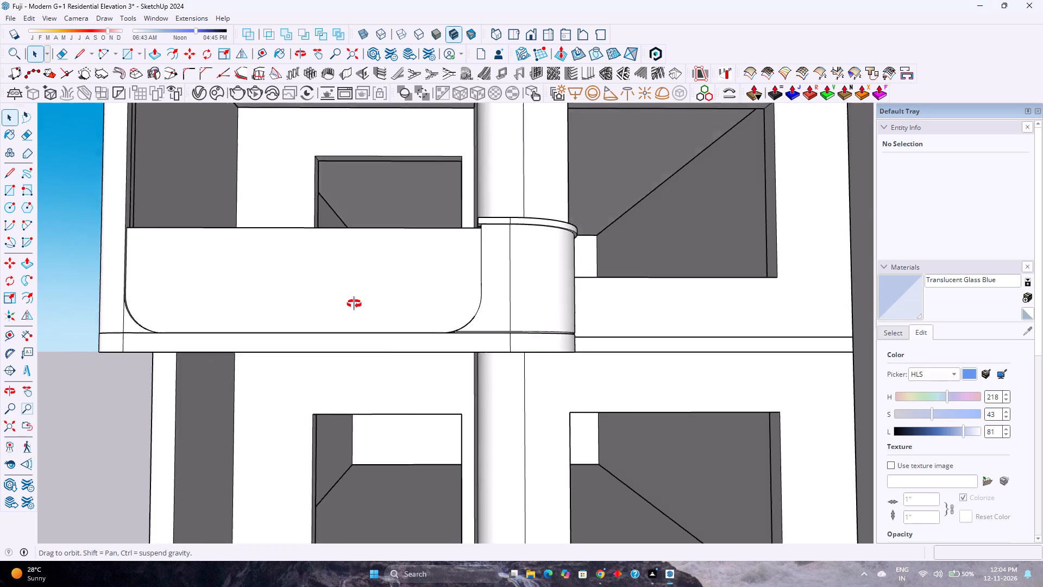
pyautogui.moveTo(354, 304); pyautogui.dragTo(299, 426, button='middle')
pyautogui.scroll(5, 334, 274)
pyautogui.click(334, 274)
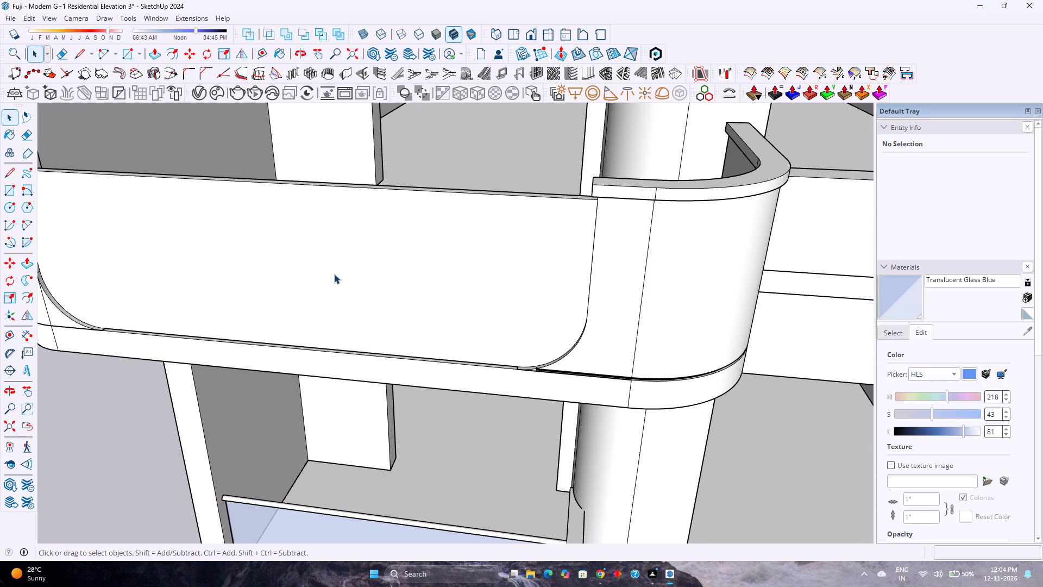
pyautogui.doubleClick(334, 274)
pyautogui.click(334, 277)
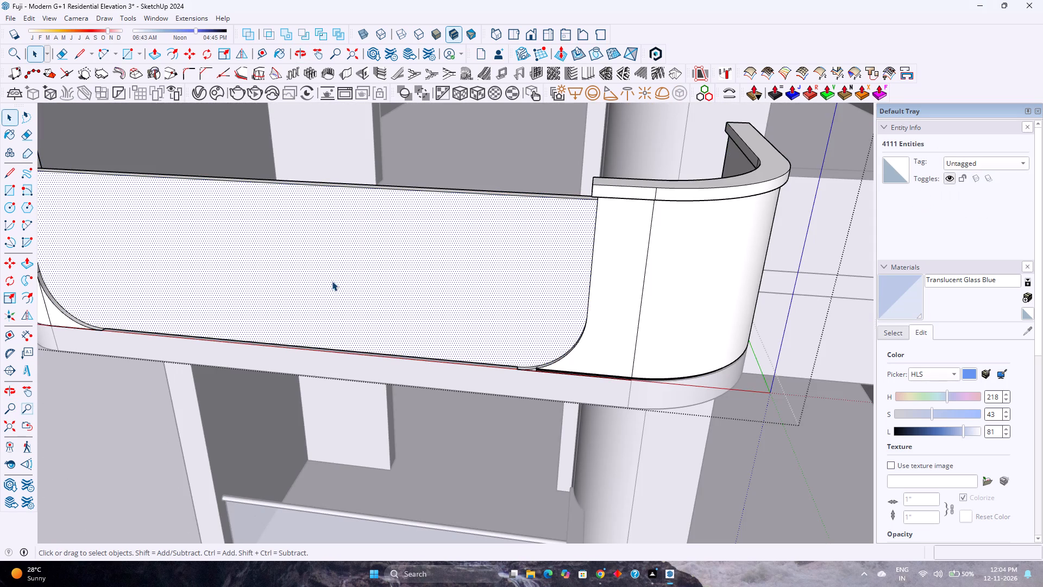
# Examine the balcony panel's lower rounded corner and the small end face where it meets the curved parapet.
pyautogui.scroll(1, 332, 283)
pyautogui.scroll(2, 611, 392)
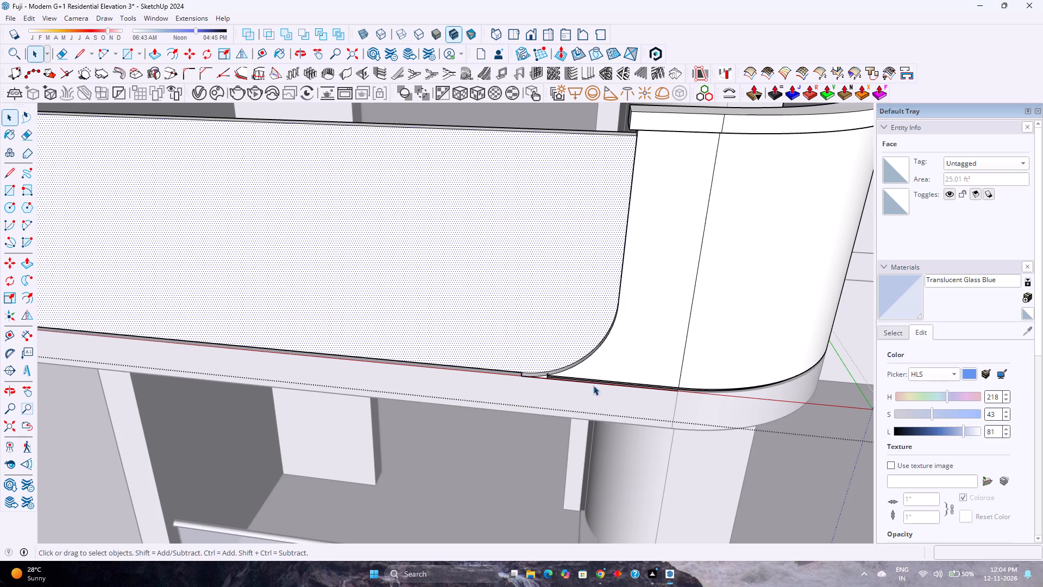
pyautogui.scroll(11, 561, 386)
pyautogui.moveTo(554, 371); pyautogui.dragTo(431, 323, button='middle')
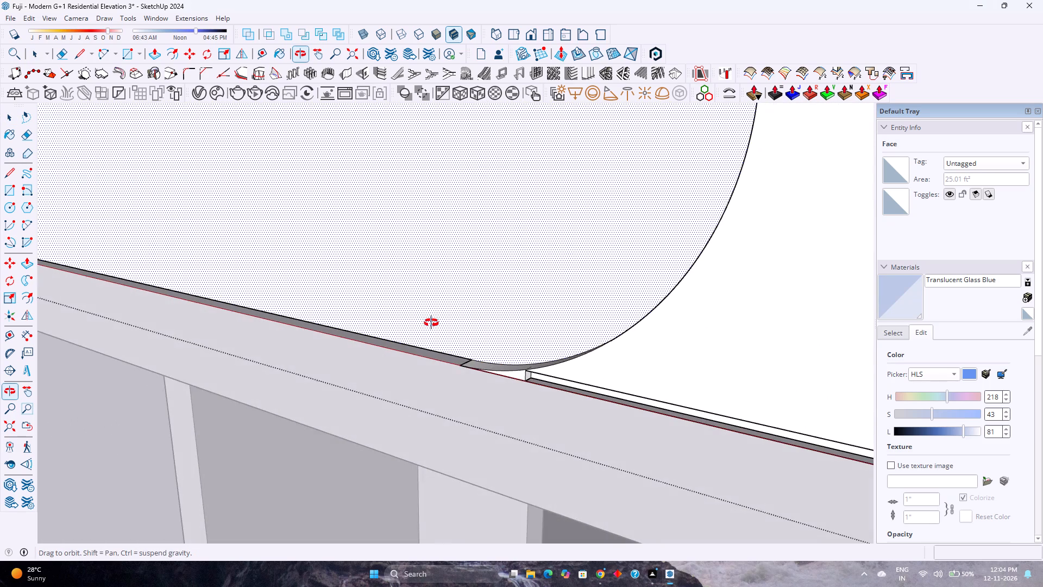
pyautogui.moveTo(431, 323); pyautogui.dragTo(431, 322, button='middle')
pyautogui.scroll(14, 541, 404)
pyautogui.scroll(4, 521, 363)
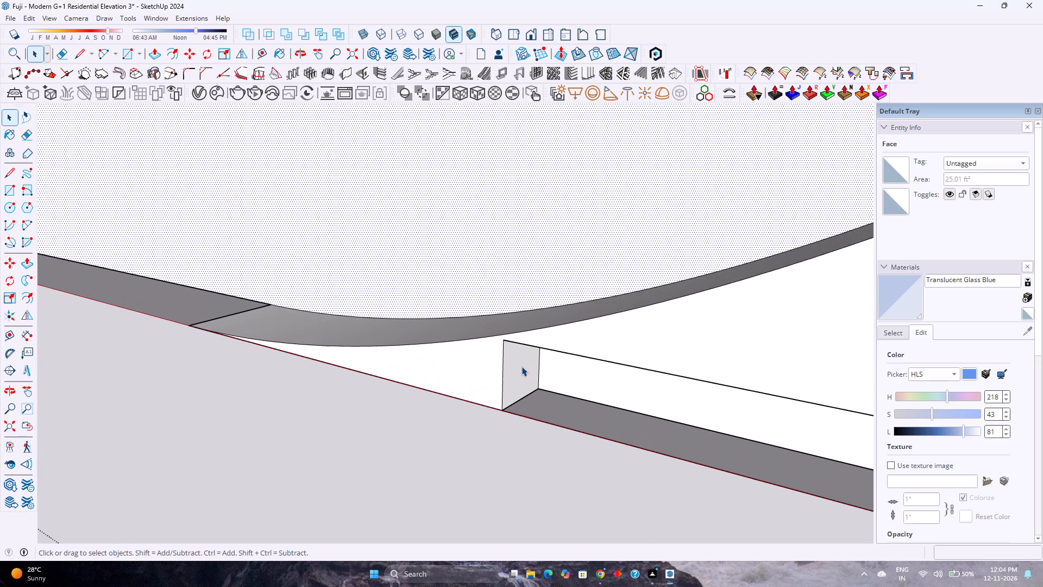
pyautogui.click(520, 369)
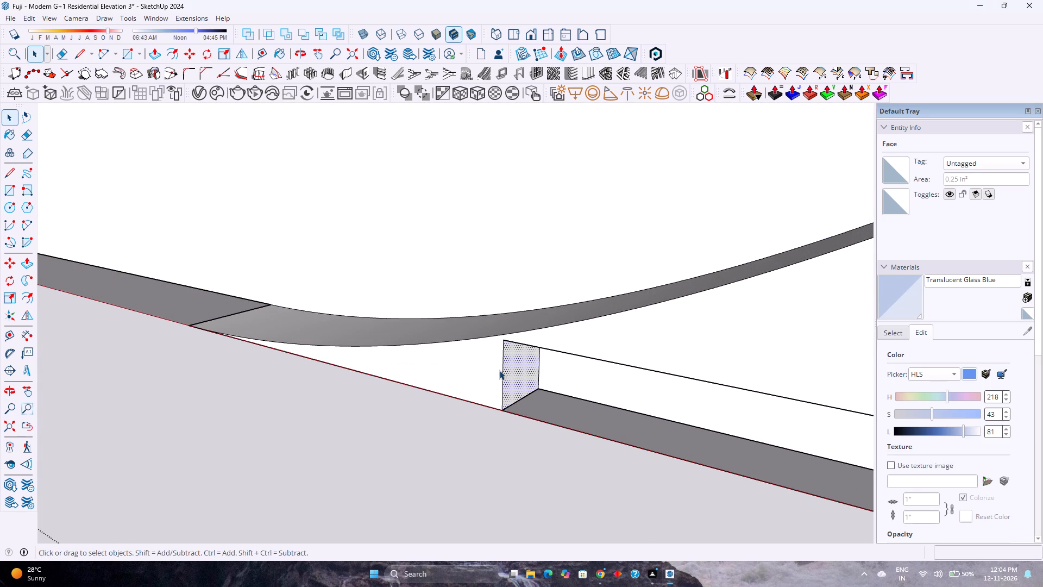
pyautogui.scroll(-7, 409, 373)
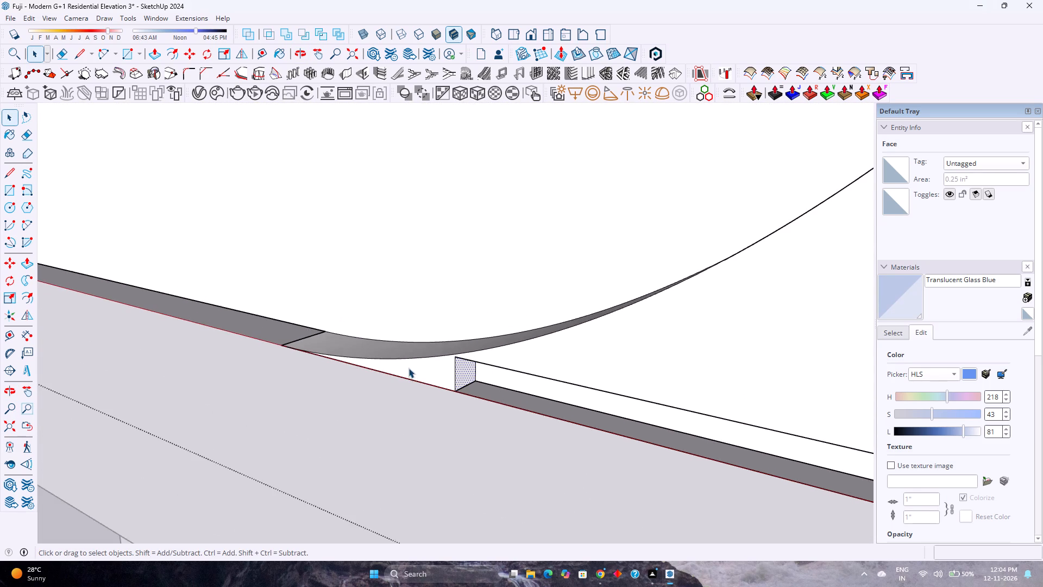
pyautogui.scroll(-1, 409, 368)
pyautogui.moveTo(418, 380); pyautogui.dragTo(476, 435, button='middle')
pyautogui.scroll(-16, 485, 414)
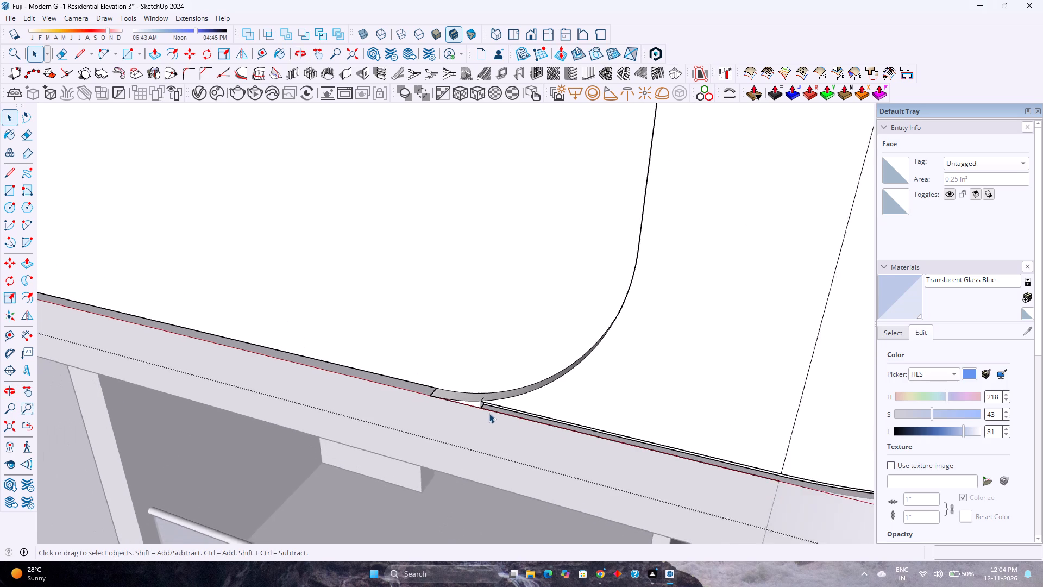
pyautogui.scroll(-16, 489, 413)
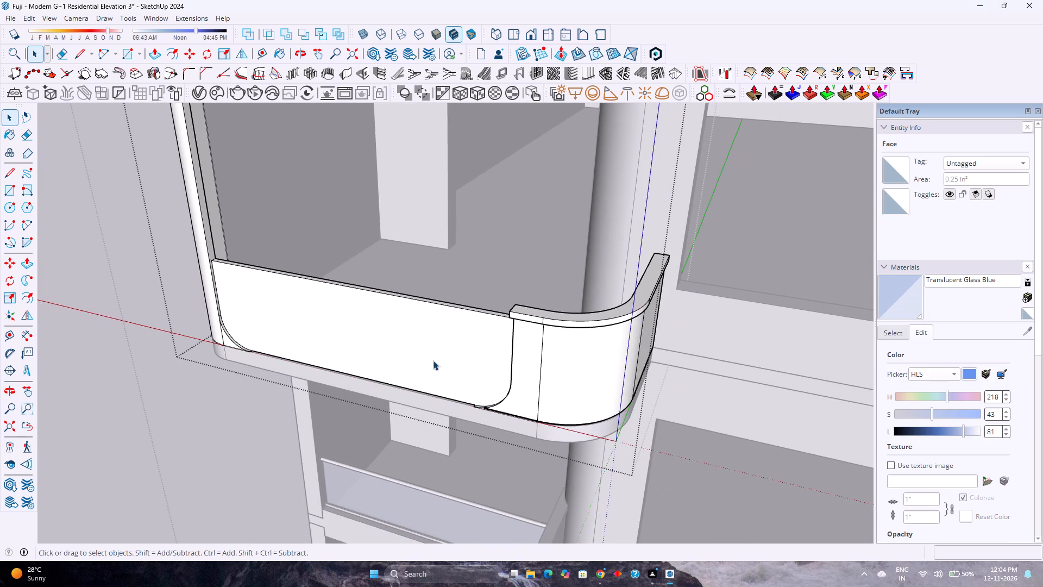
# Copy the balcony's flat front panel face 1' outward along the green axis.
pyautogui.click(430, 354)
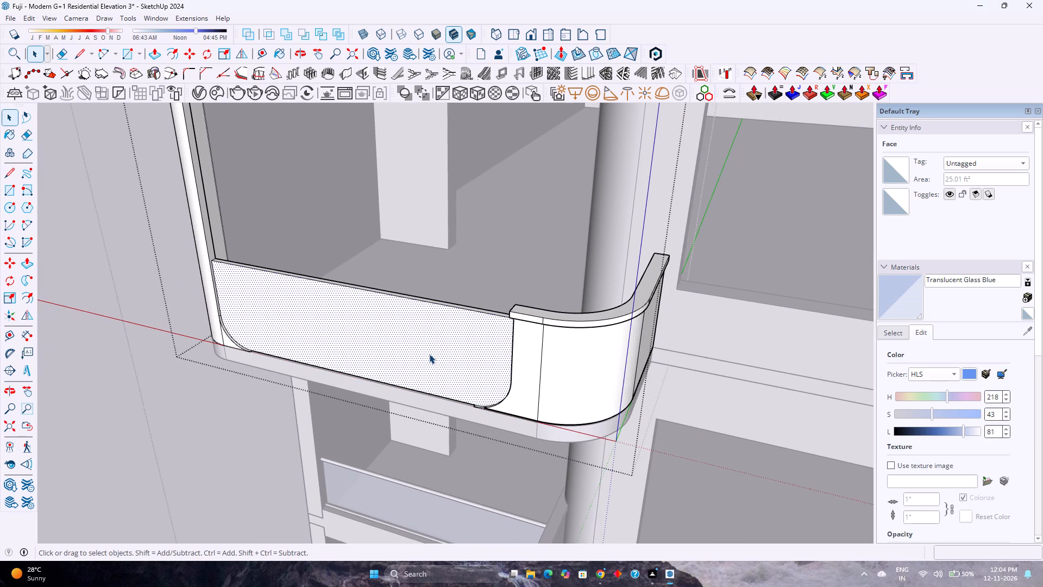
pyautogui.scroll(2, 462, 297)
pyautogui.moveTo(462, 297); pyautogui.dragTo(397, 431, button='middle')
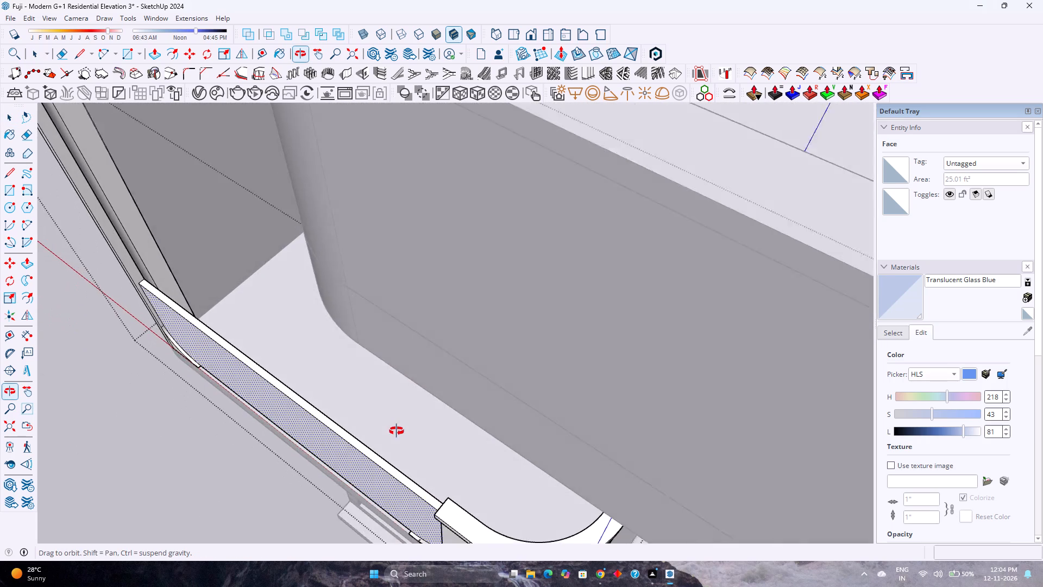
pyautogui.moveTo(397, 431); pyautogui.dragTo(399, 428, button='middle')
pyautogui.scroll(3, 337, 480)
pyautogui.moveTo(337, 480); pyautogui.dragTo(365, 429, button='middle')
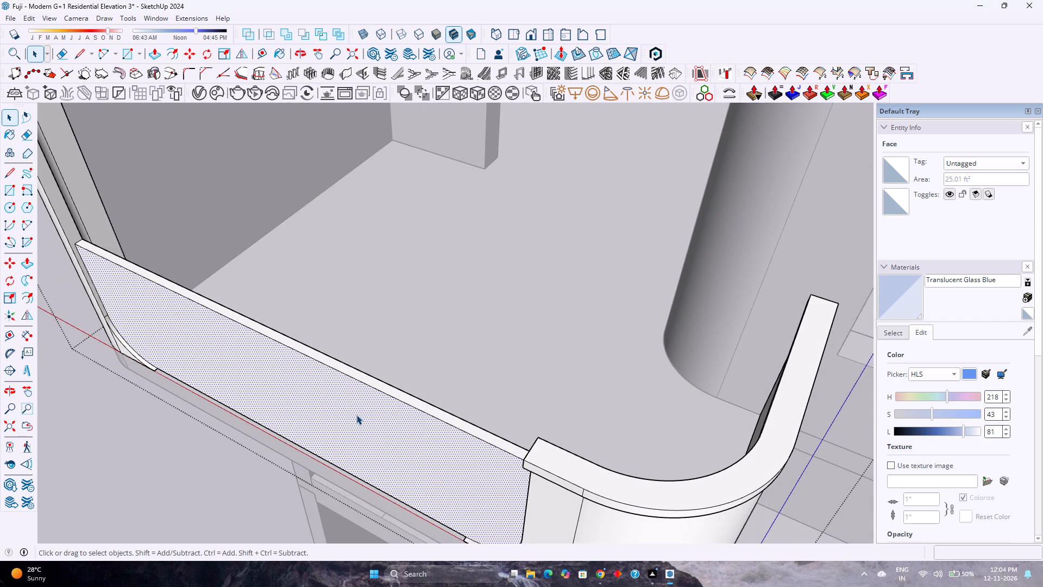
pyautogui.scroll(-3, 329, 409)
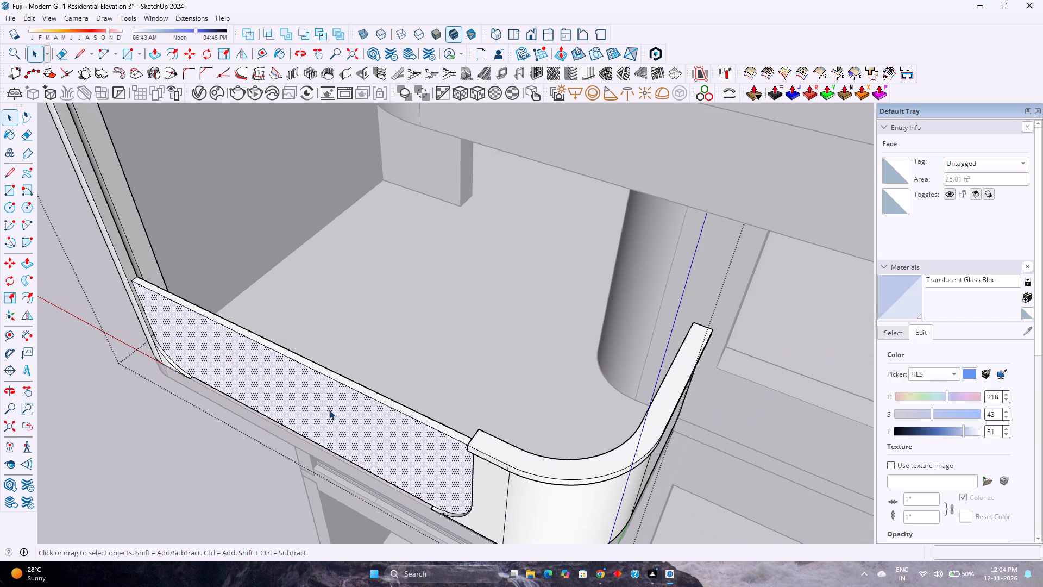
pyautogui.press('m')
pyautogui.click(348, 387)
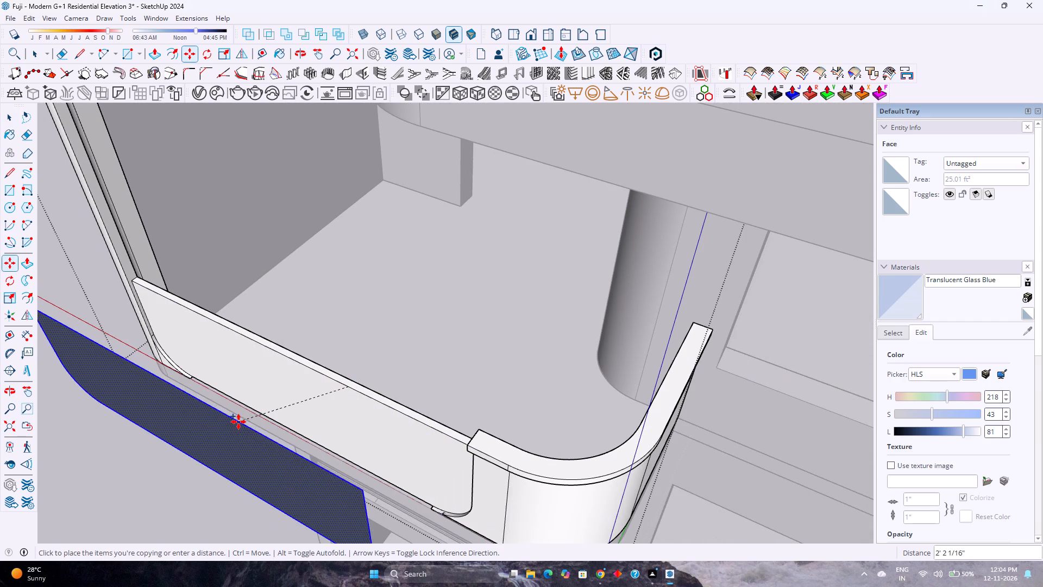
pyautogui.press('Left')
pyautogui.scroll(-3, 238, 423)
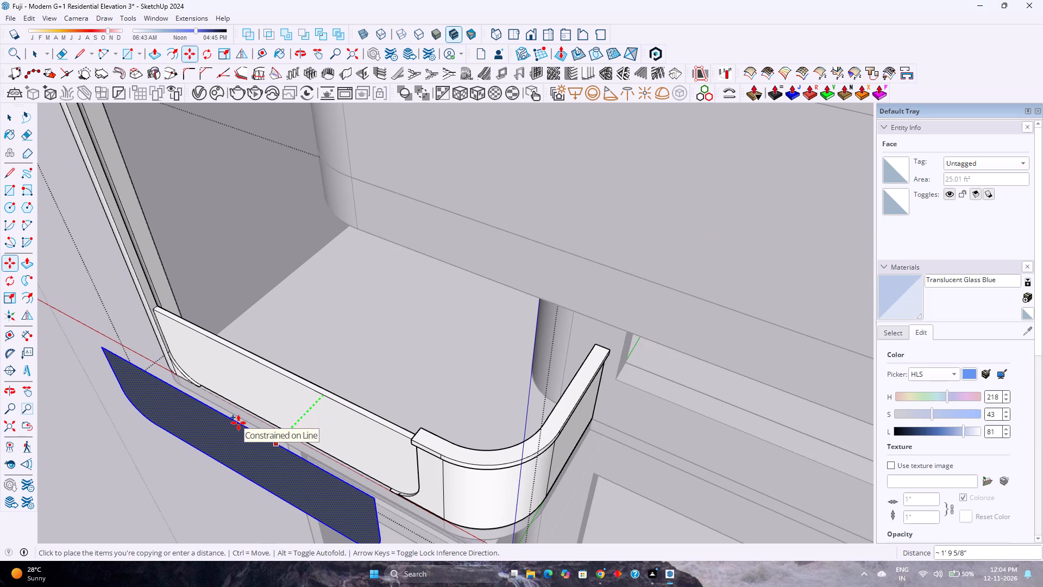
pyautogui.write("1'")
pyautogui.press('Return')
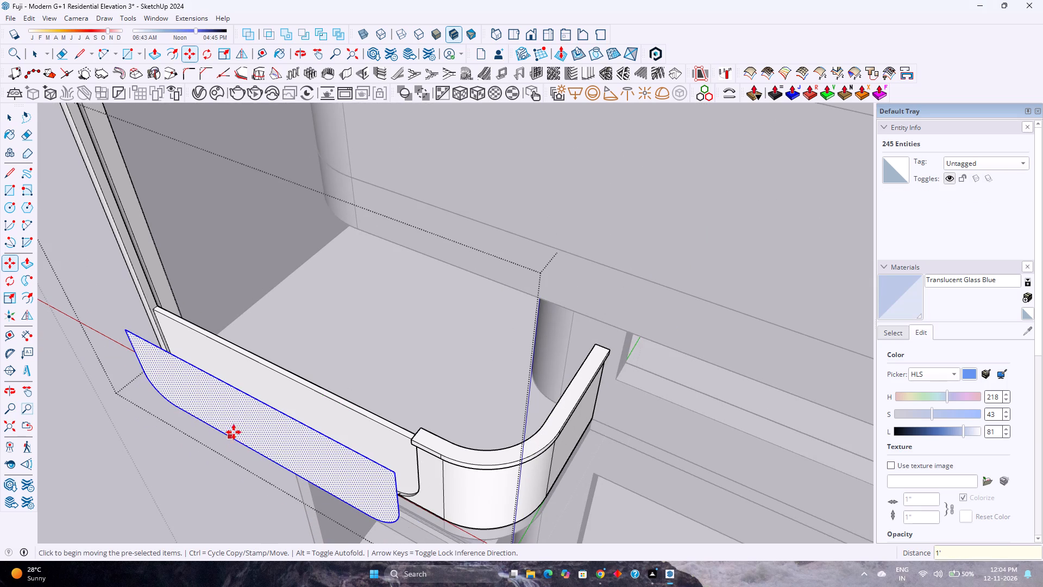
# Make the copied panel face a group.
pyautogui.press('space')
pyautogui.rightClick(236, 430)
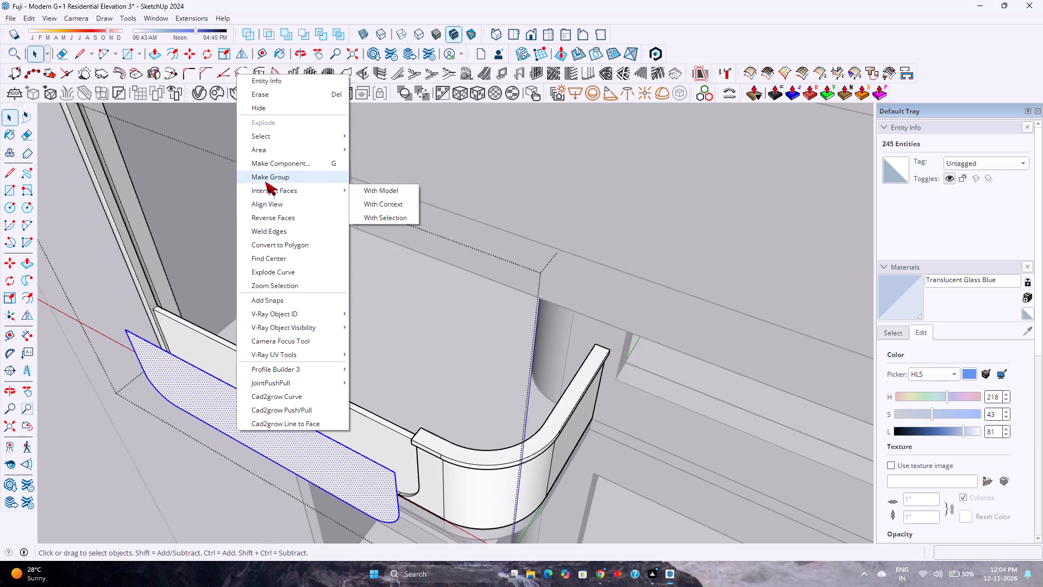
pyautogui.click(265, 182)
# Open the new panel group and start vertical louvres on its face with a louvre depth of 0.25".
pyautogui.doubleClick(215, 401)
pyautogui.scroll(2, 215, 401)
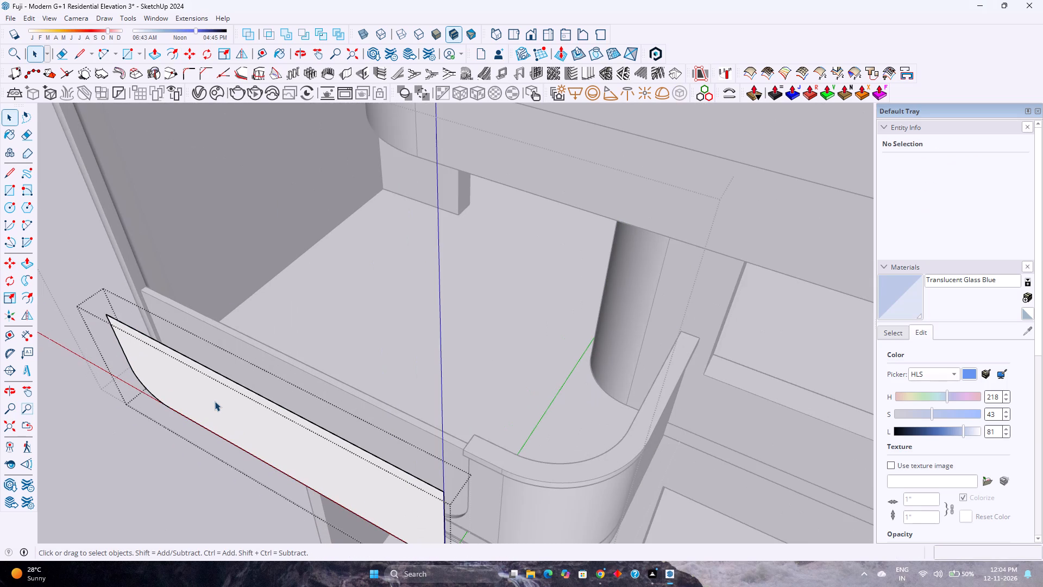
pyautogui.doubleClick(227, 413)
pyautogui.scroll(-1, 227, 415)
pyautogui.moveTo(227, 415); pyautogui.dragTo(241, 394, button='middle')
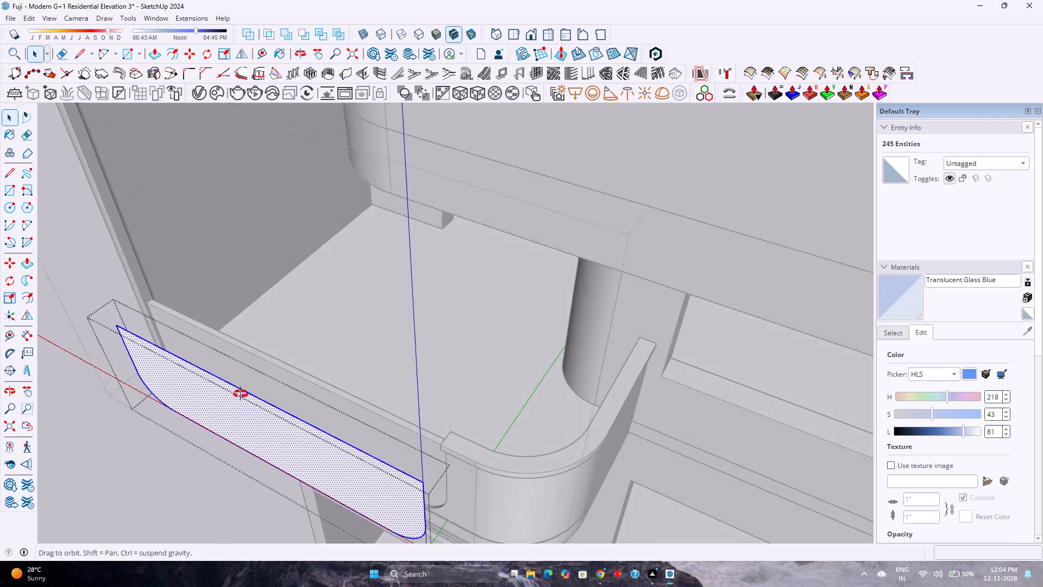
pyautogui.moveTo(241, 394); pyautogui.dragTo(273, 344, button='middle')
pyautogui.click(233, 426)
pyautogui.moveTo(231, 438); pyautogui.dragTo(274, 364, button='middle')
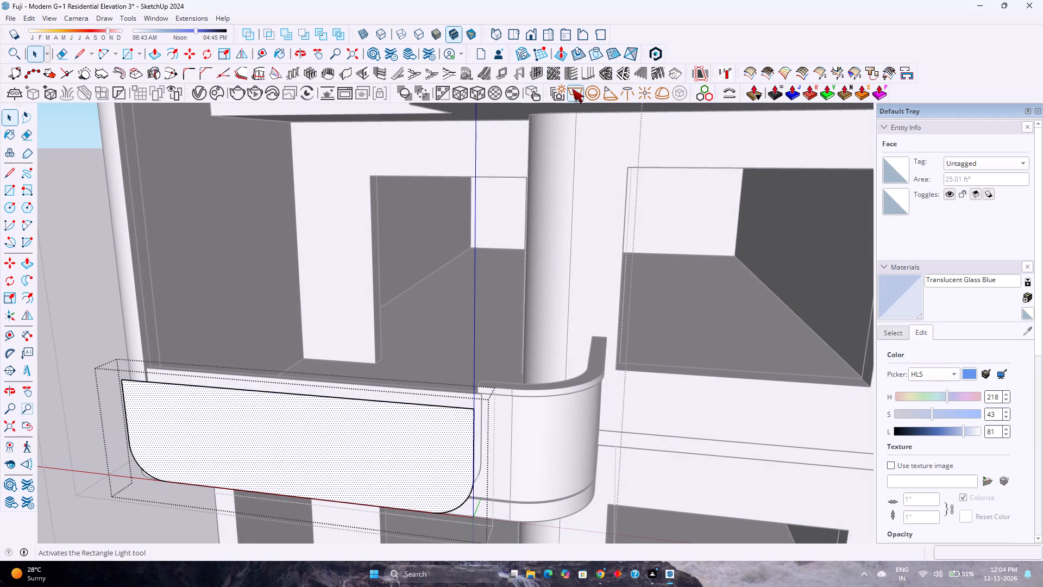
pyautogui.click(586, 73)
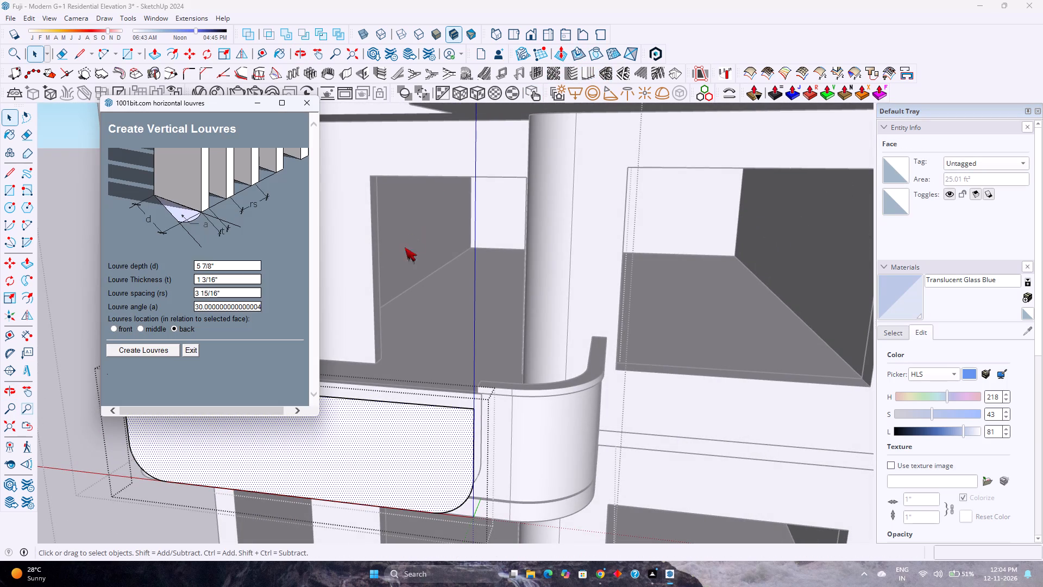
pyautogui.moveTo(236, 264); pyautogui.dragTo(186, 265)
pyautogui.write('0.25"')
pyautogui.press('Return')
# Set the louvre thickness to 0.5".
pyautogui.click(235, 274)
pyautogui.press('1')
pyautogui.hotkey('shift', '"')
pyautogui.press('Return')
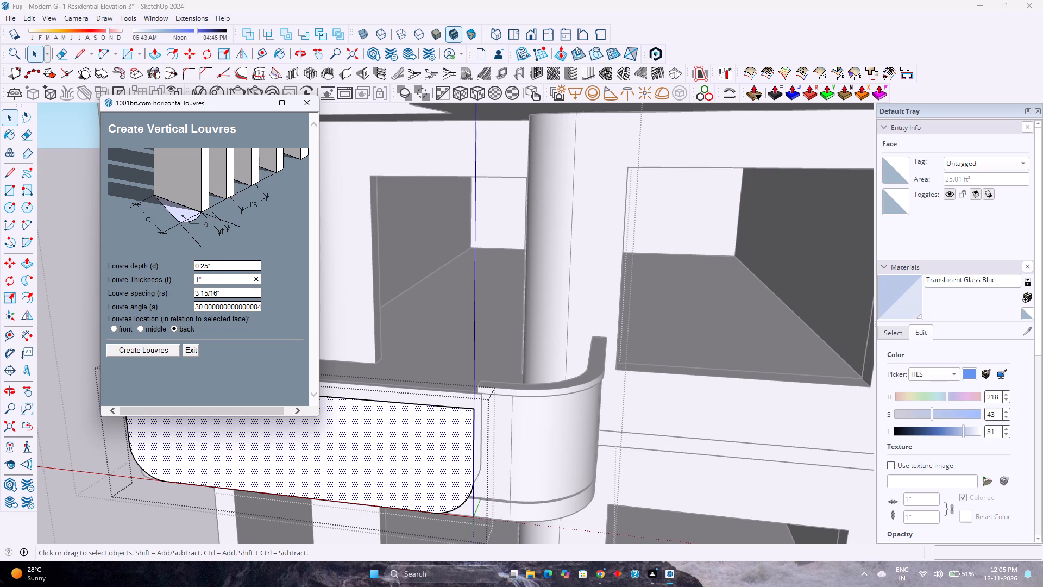
pyautogui.doubleClick(216, 277)
pyautogui.click(216, 277)
pyautogui.write("0.5'")
pyautogui.press('BackSpace')
pyautogui.hotkey('shift', '"')
pyautogui.press('Return')
# Create the vertical louvres on the panel with 0.75" spacing, angle 0 and the front location.
pyautogui.click(230, 290)
pyautogui.write('0.75"')
pyautogui.press('Return')
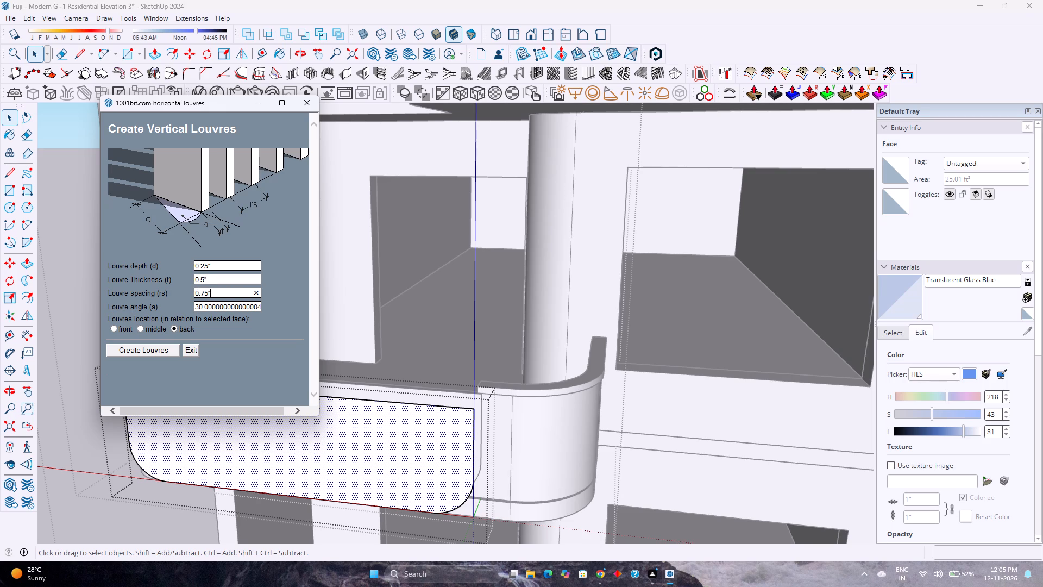
pyautogui.click(222, 305)
pyautogui.press('0')
pyautogui.press('Return')
pyautogui.click(114, 327)
pyautogui.click(166, 353)
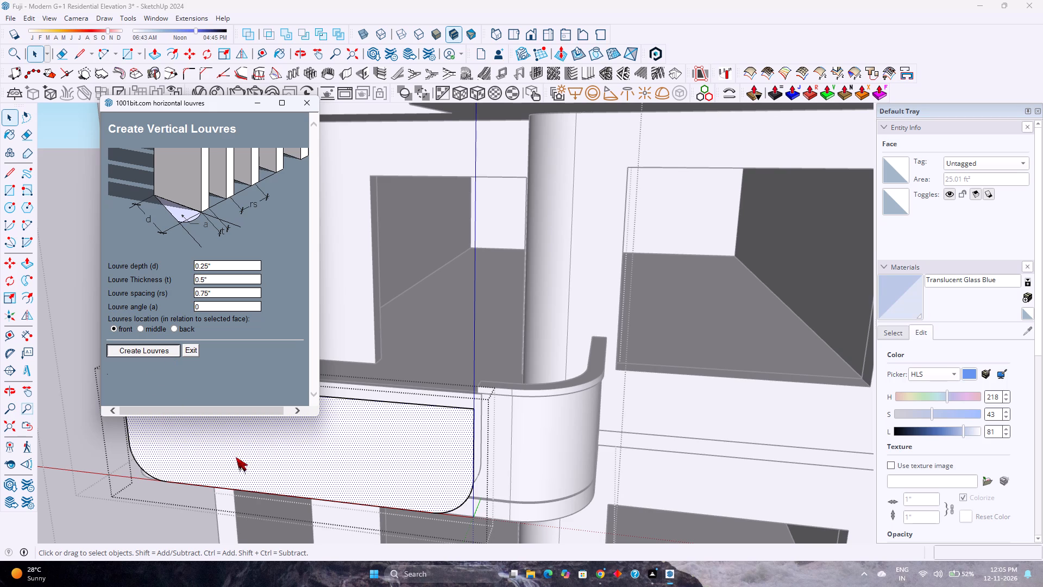
pyautogui.doubleClick(262, 458)
pyautogui.doubleClick(257, 451)
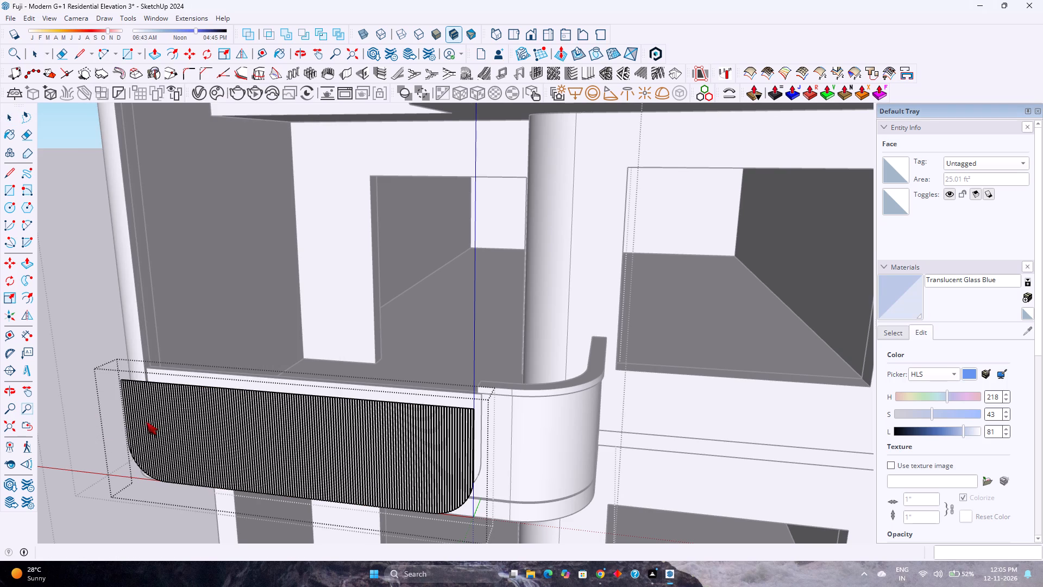
# Delete the connected outline edges of the panel's original face around the new vertical louvres.
pyautogui.scroll(3, 222, 431)
pyautogui.scroll(-1, 222, 431)
pyautogui.scroll(2, 152, 431)
pyautogui.moveTo(152, 431); pyautogui.dragTo(164, 423, button='middle')
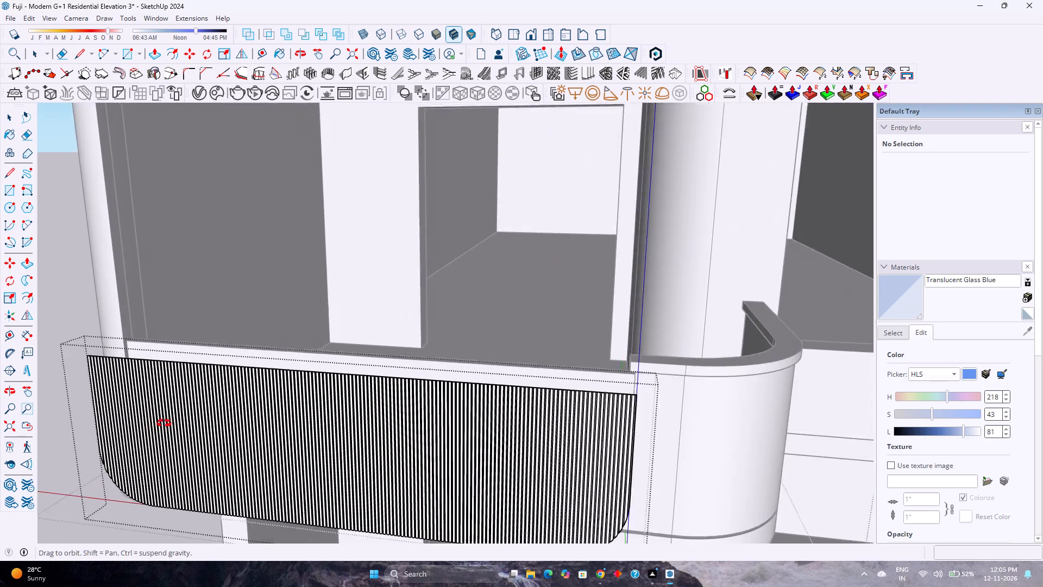
pyautogui.moveTo(164, 423); pyautogui.dragTo(490, 367, button='middle')
pyautogui.scroll(9, 100, 437)
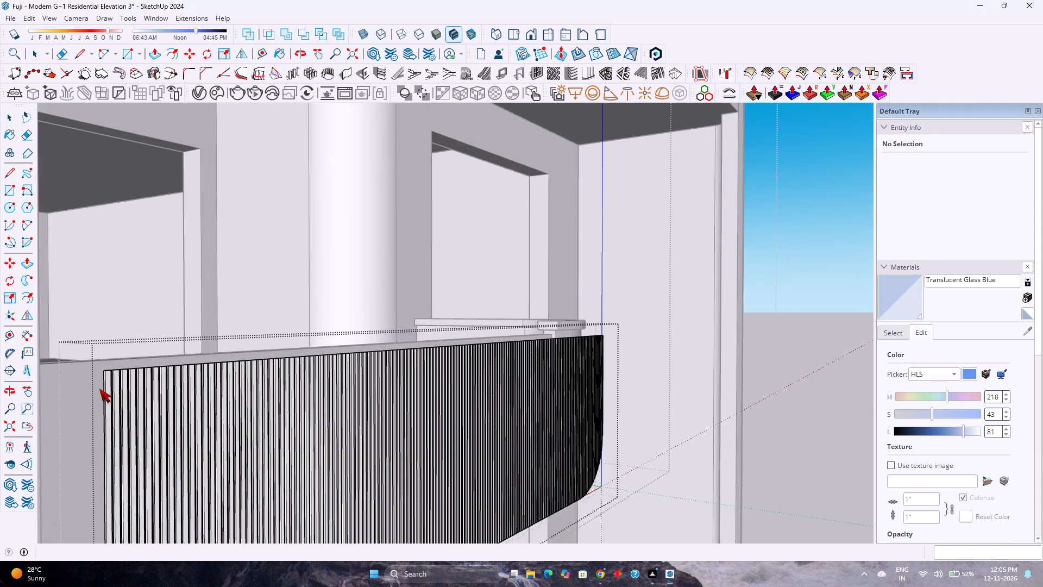
pyautogui.scroll(6, 99, 389)
pyautogui.moveTo(134, 370); pyautogui.dragTo(73, 502, button='middle')
pyautogui.scroll(6, 187, 349)
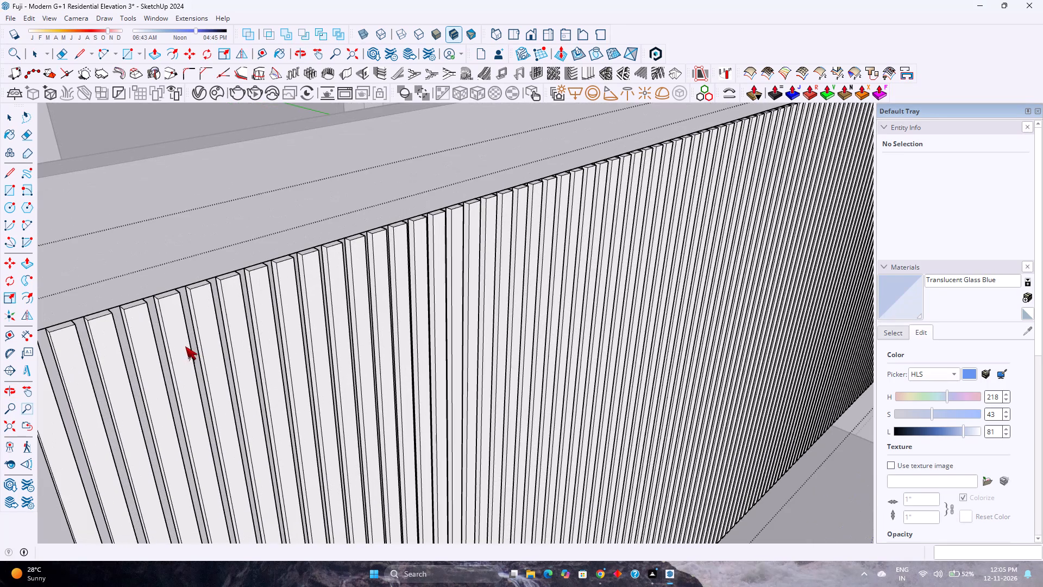
pyautogui.click(116, 304)
pyautogui.press('Escape')
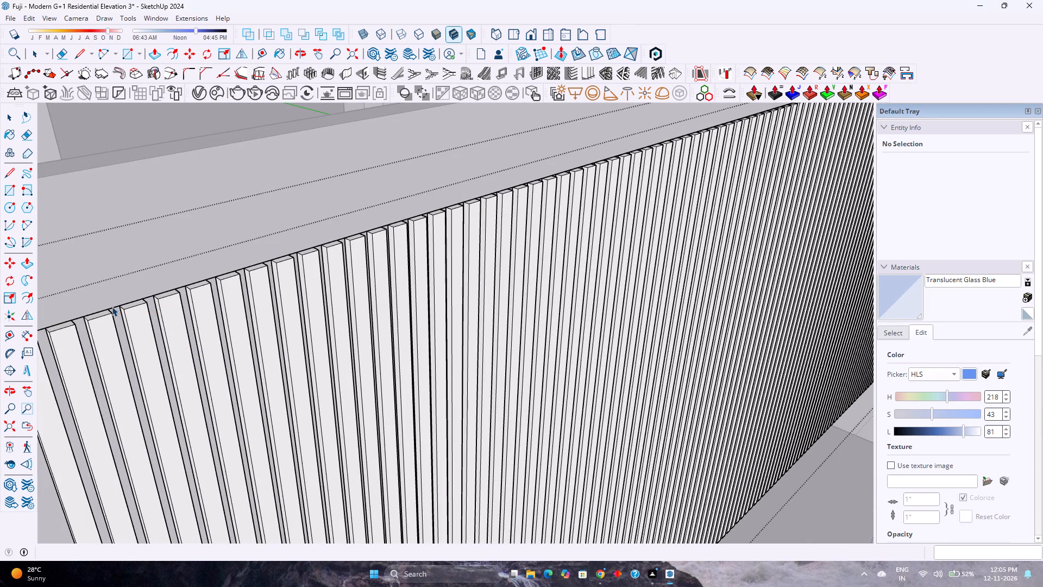
pyautogui.tripleClick(116, 307)
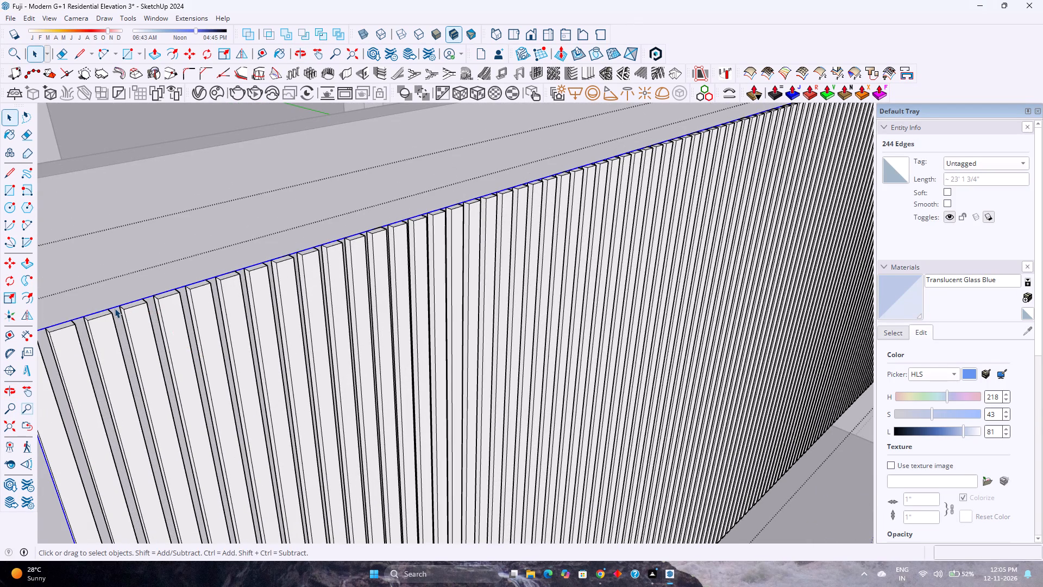
pyautogui.press('Delete')
# Examine the louvre panel's rounded lower corners and both ends, closing the open panel and balcony groups along the way.
pyautogui.scroll(-16, 219, 277)
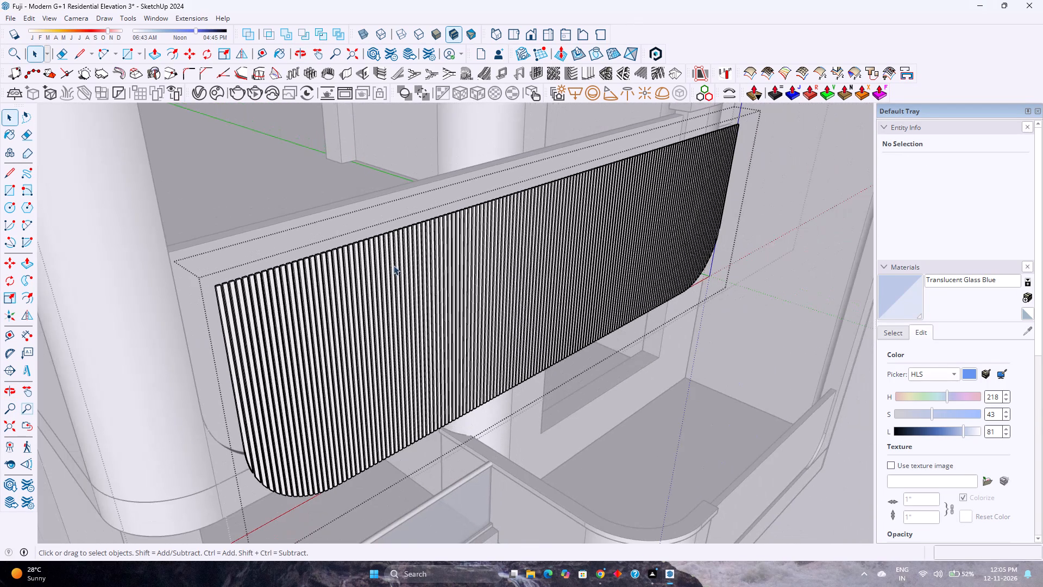
pyautogui.scroll(11, 257, 486)
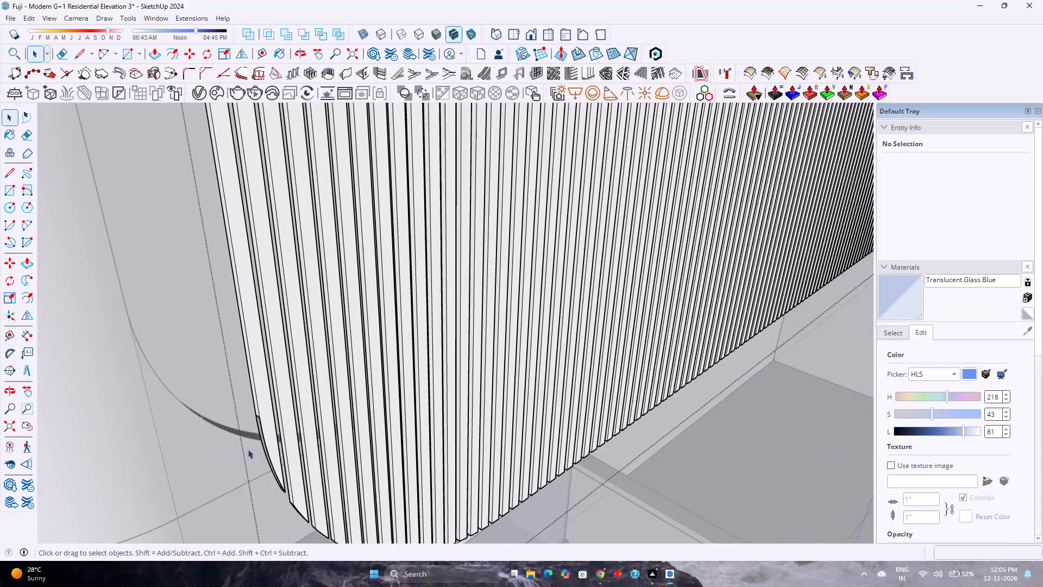
pyautogui.scroll(2, 248, 449)
pyautogui.moveTo(249, 449); pyautogui.dragTo(326, 409, button='middle')
pyautogui.scroll(-8, 457, 424)
pyautogui.scroll(1, 457, 424)
pyautogui.scroll(-2, 457, 424)
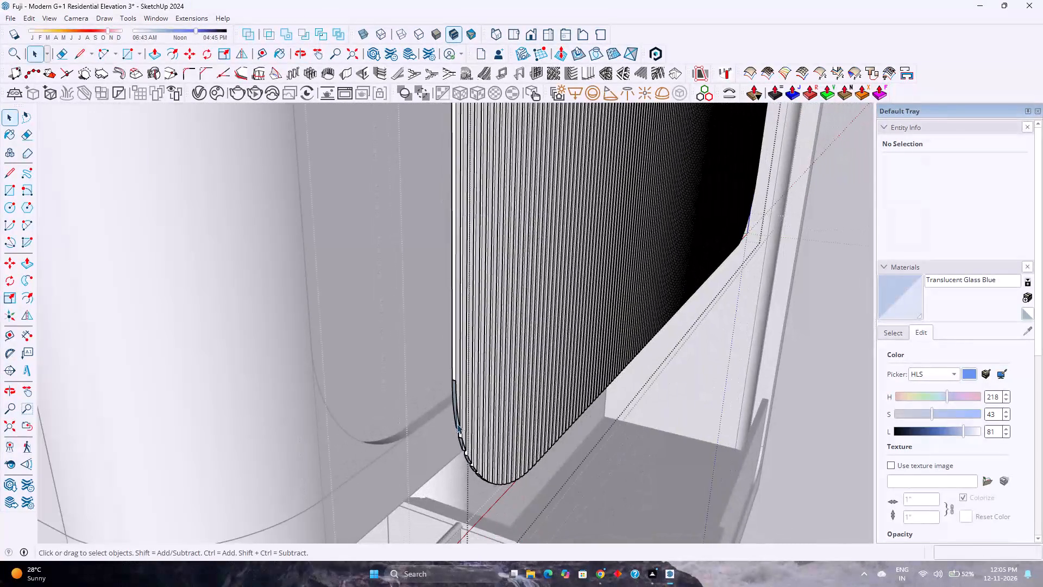
pyautogui.scroll(-9, 457, 424)
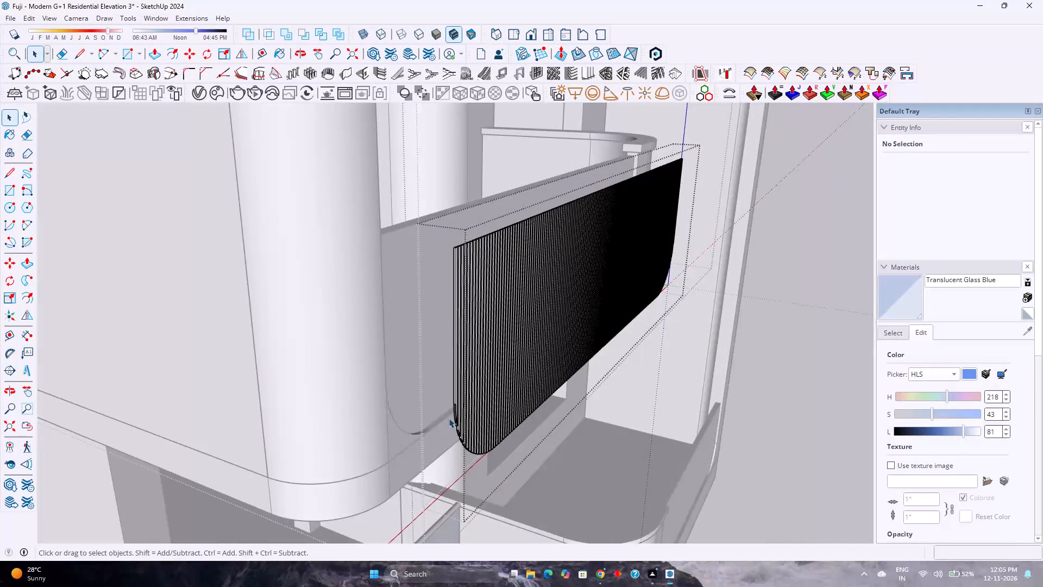
pyautogui.scroll(-6, 478, 389)
pyautogui.click(749, 424)
pyautogui.scroll(2, 666, 317)
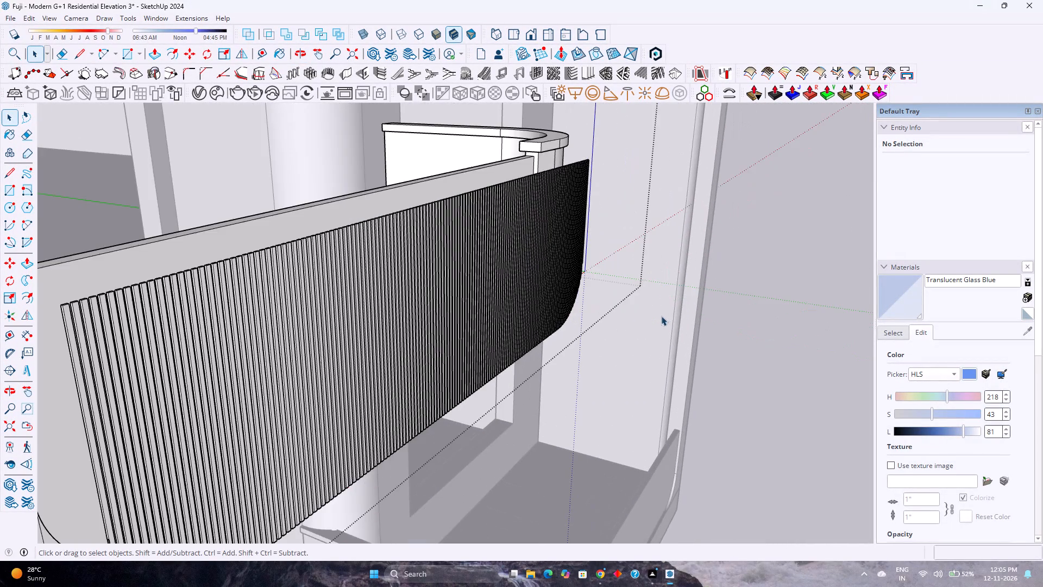
pyautogui.scroll(2, 661, 316)
pyautogui.moveTo(645, 314); pyautogui.dragTo(491, 374, button='middle')
pyautogui.scroll(-3, 506, 359)
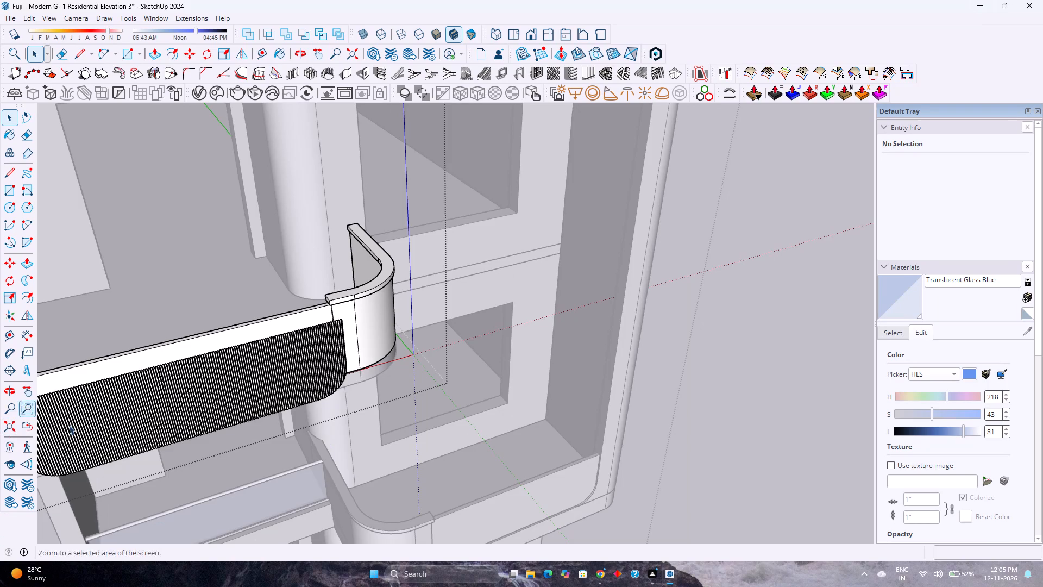
pyautogui.keyDown('shift'); pyautogui.moveTo(154, 410); pyautogui.dragTo(376, 376, button='middle'); pyautogui.keyUp('shift')
pyautogui.moveTo(414, 380); pyautogui.dragTo(210, 380, button='middle')
pyautogui.scroll(3, 282, 389)
pyautogui.scroll(-5, 282, 389)
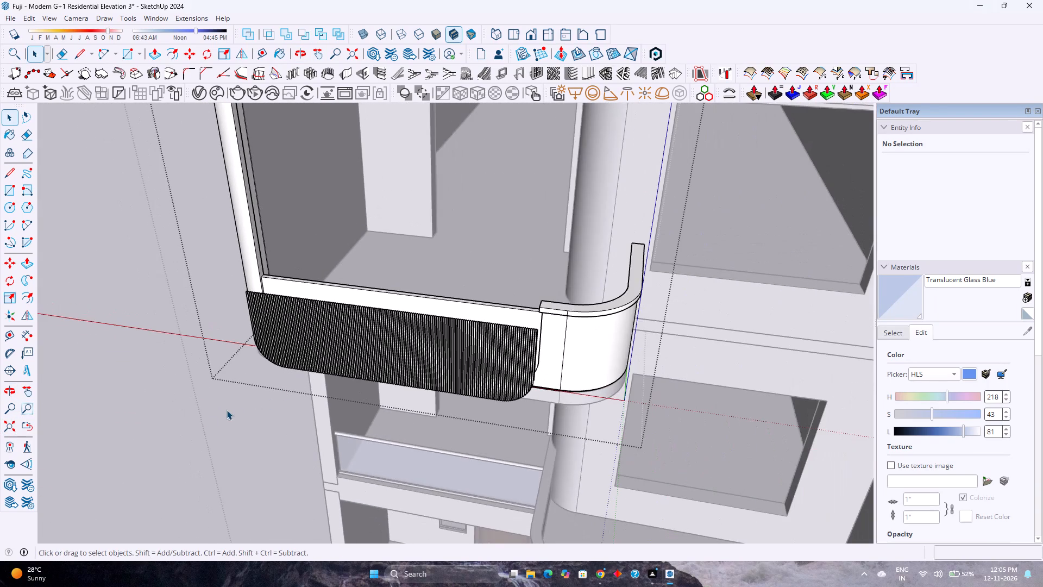
pyautogui.click(191, 422)
# Open the upper front balcony group and select the louvre panel group inside it.
pyautogui.click(347, 361)
pyautogui.scroll(2, 413, 360)
pyautogui.moveTo(413, 360); pyautogui.dragTo(337, 392, button='middle')
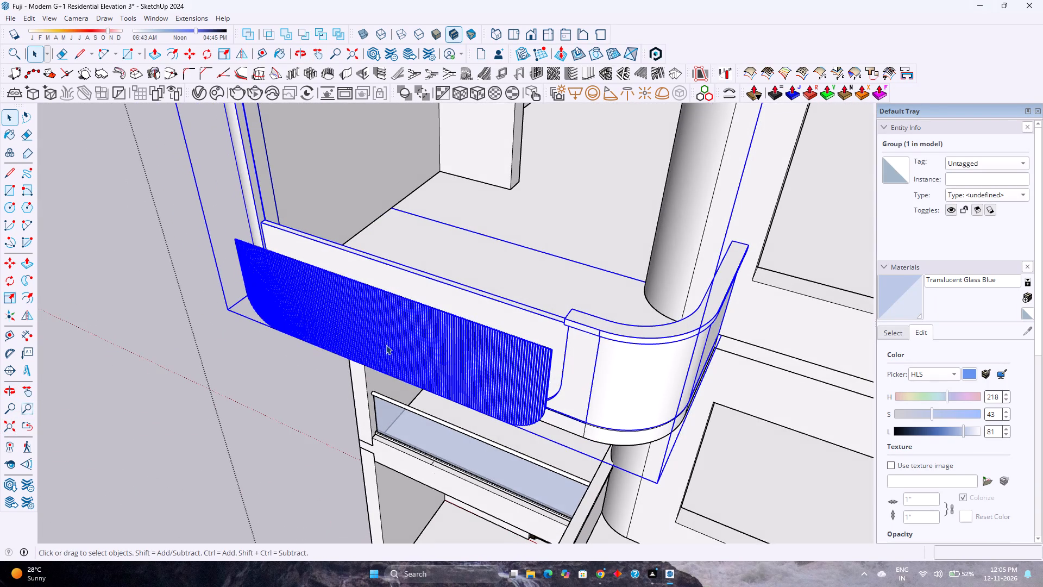
pyautogui.doubleClick(387, 341)
pyautogui.scroll(2, 401, 347)
pyautogui.click(416, 350)
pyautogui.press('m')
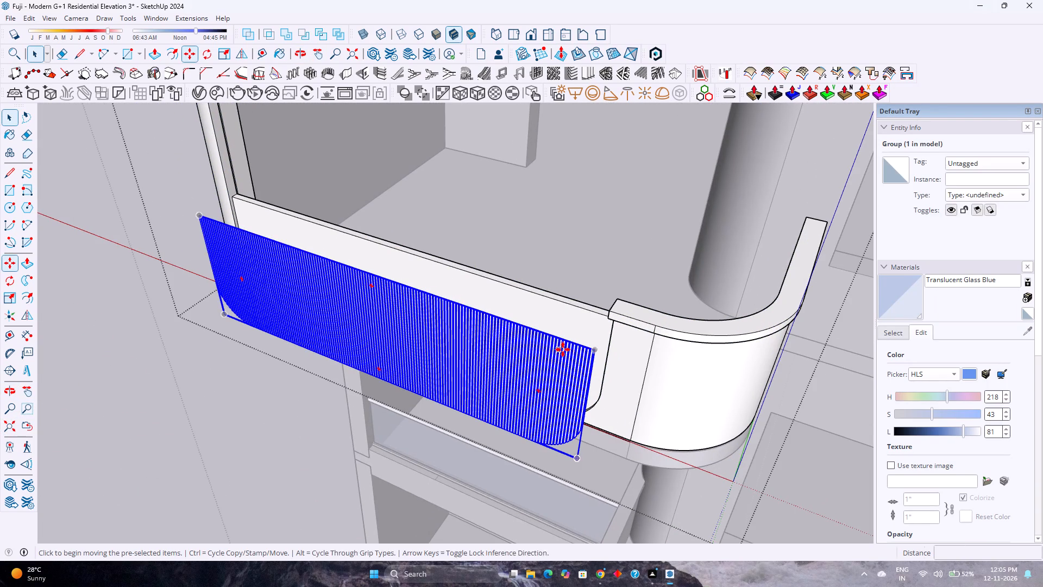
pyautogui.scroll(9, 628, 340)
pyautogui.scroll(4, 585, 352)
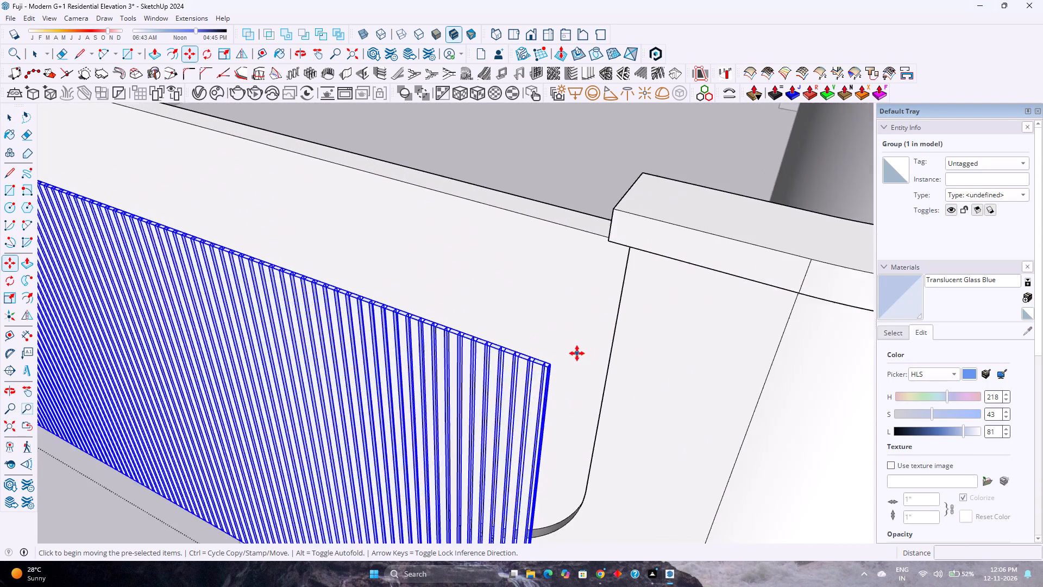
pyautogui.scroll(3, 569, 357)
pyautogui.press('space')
# Open the louvre group and the thin end louvre nested inside it for editing, at the curved parapet end.
pyautogui.doubleClick(525, 392)
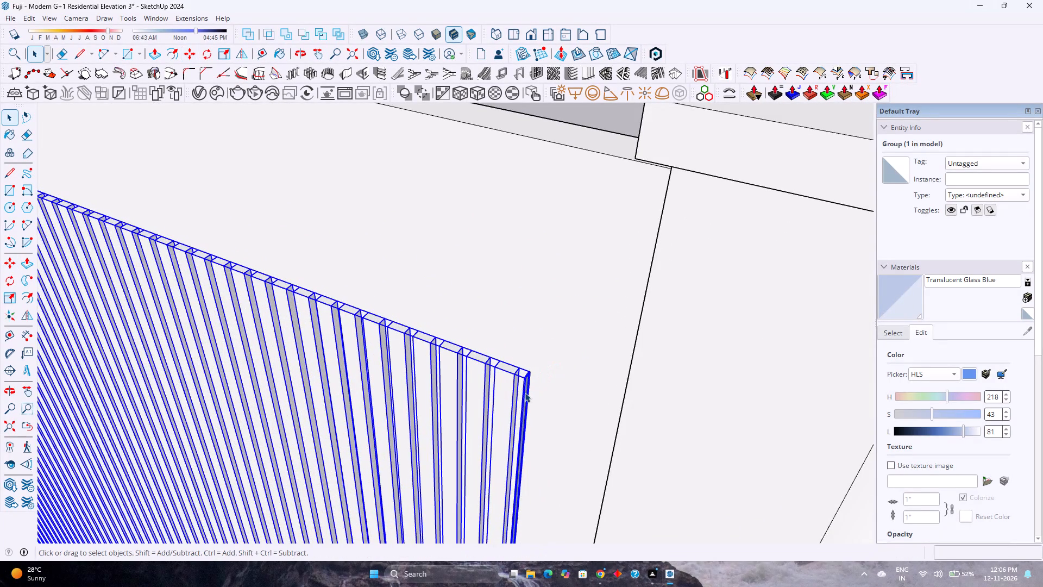
pyautogui.scroll(2, 525, 392)
pyautogui.click(525, 388)
pyautogui.doubleClick(525, 388)
pyautogui.scroll(2, 525, 384)
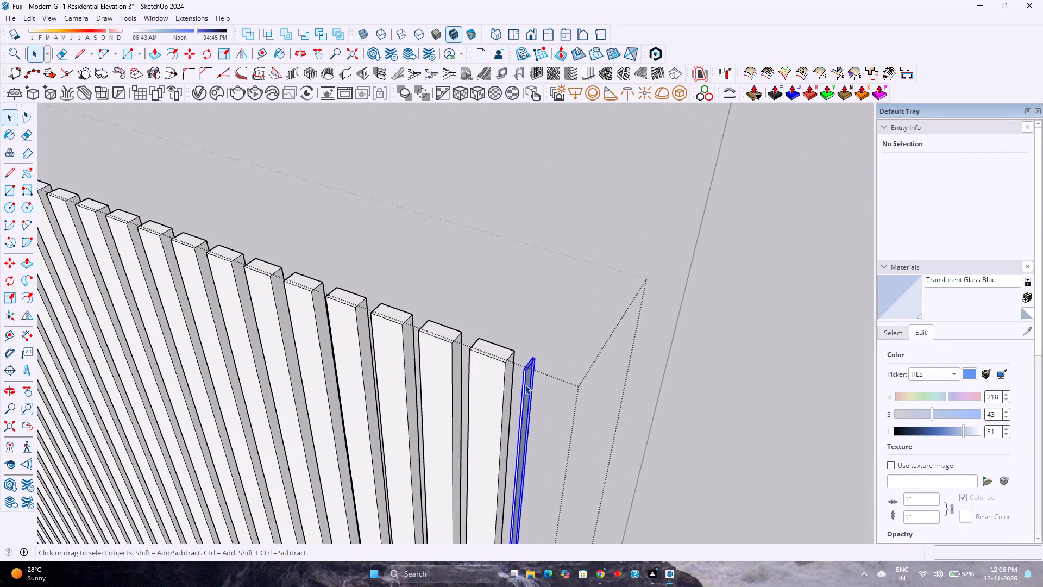
pyautogui.scroll(7, 525, 384)
pyautogui.doubleClick(526, 383)
pyautogui.scroll(1, 526, 379)
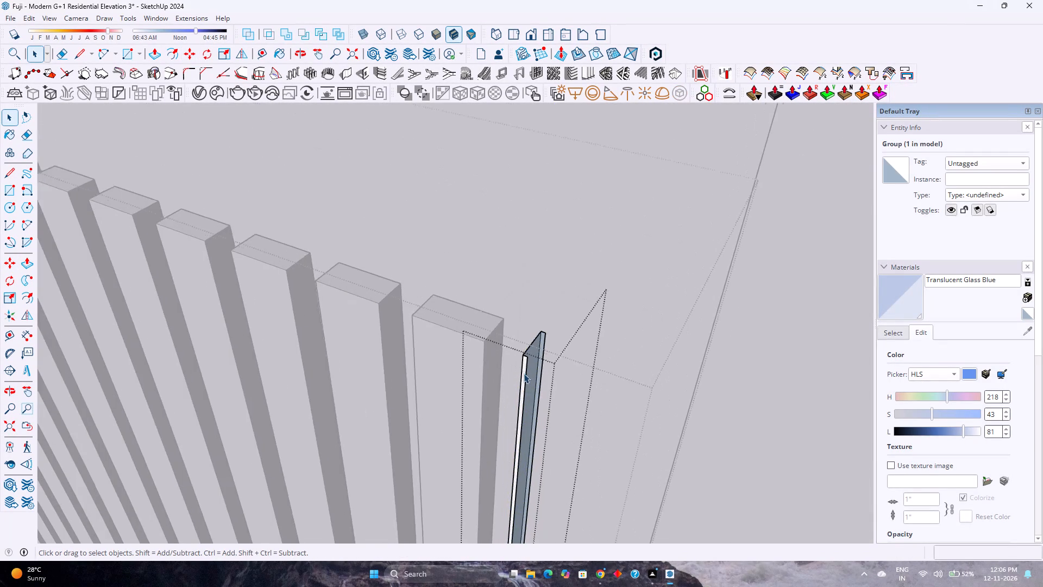
pyautogui.scroll(5, 524, 373)
# Draw a 1/4" line across the top of the thin end louvre to close its open top.
pyautogui.click(528, 357)
pyautogui.press('l')
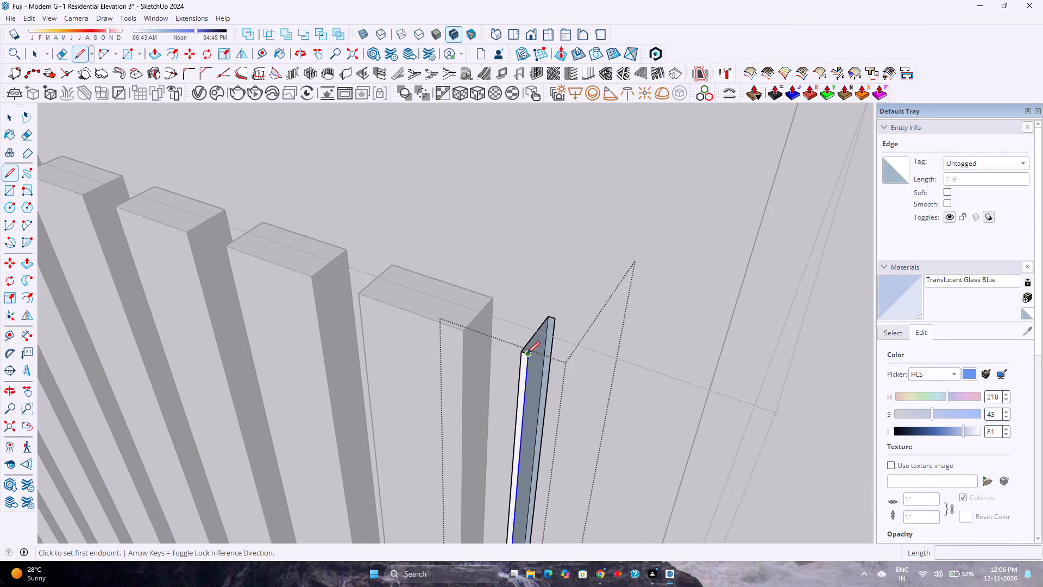
pyautogui.click(530, 349)
pyautogui.click(556, 321)
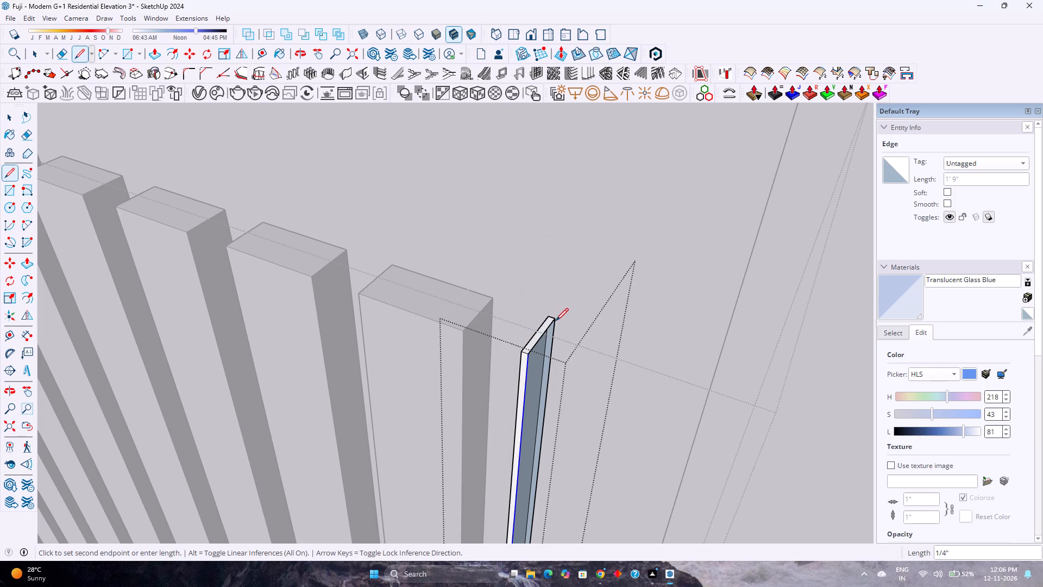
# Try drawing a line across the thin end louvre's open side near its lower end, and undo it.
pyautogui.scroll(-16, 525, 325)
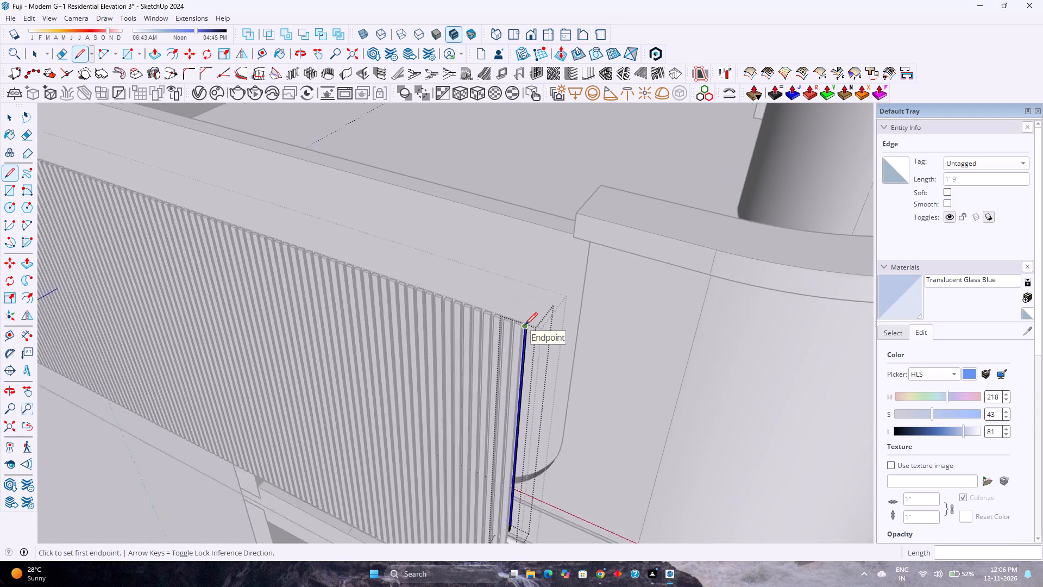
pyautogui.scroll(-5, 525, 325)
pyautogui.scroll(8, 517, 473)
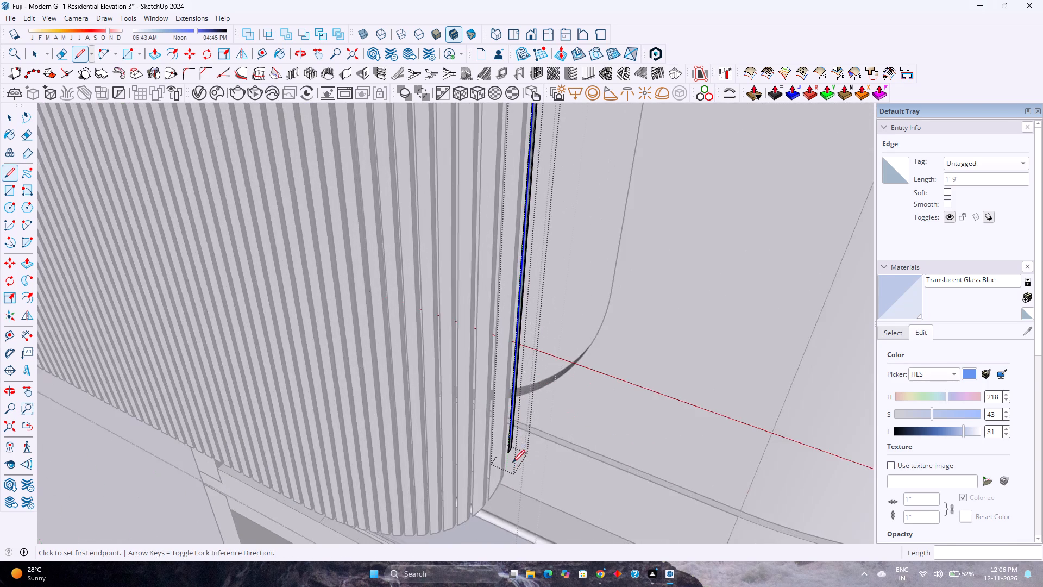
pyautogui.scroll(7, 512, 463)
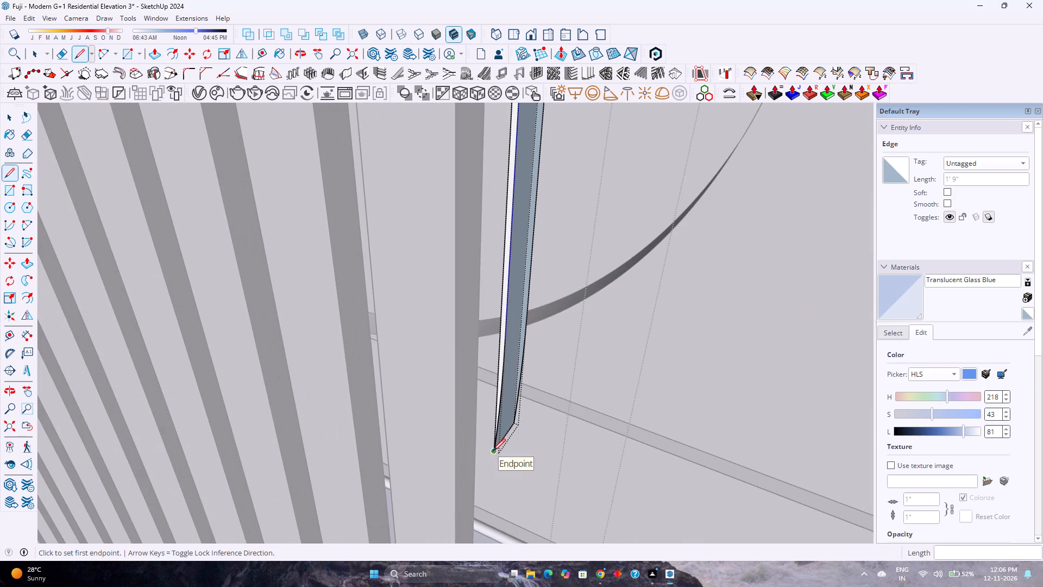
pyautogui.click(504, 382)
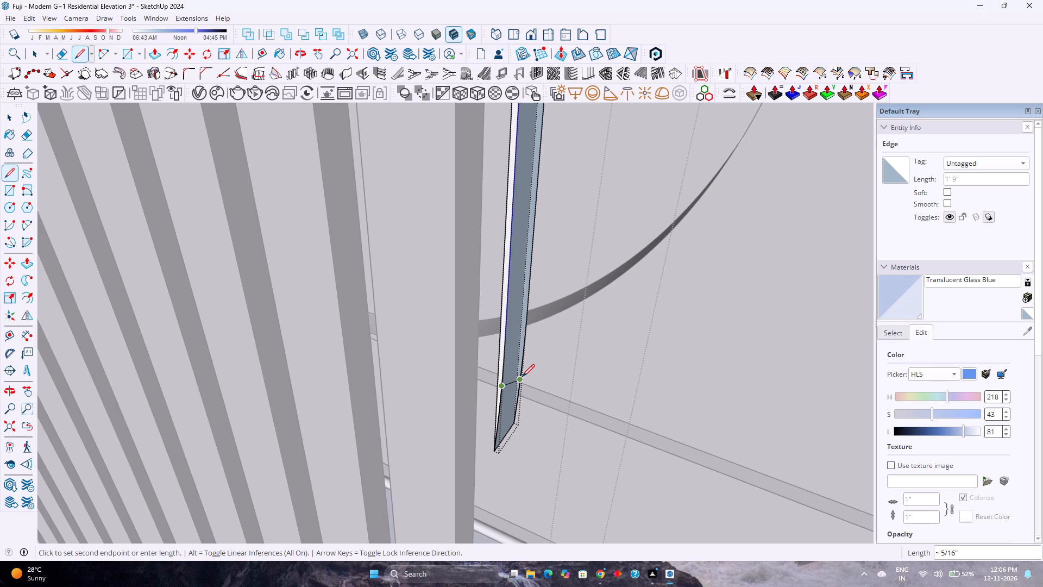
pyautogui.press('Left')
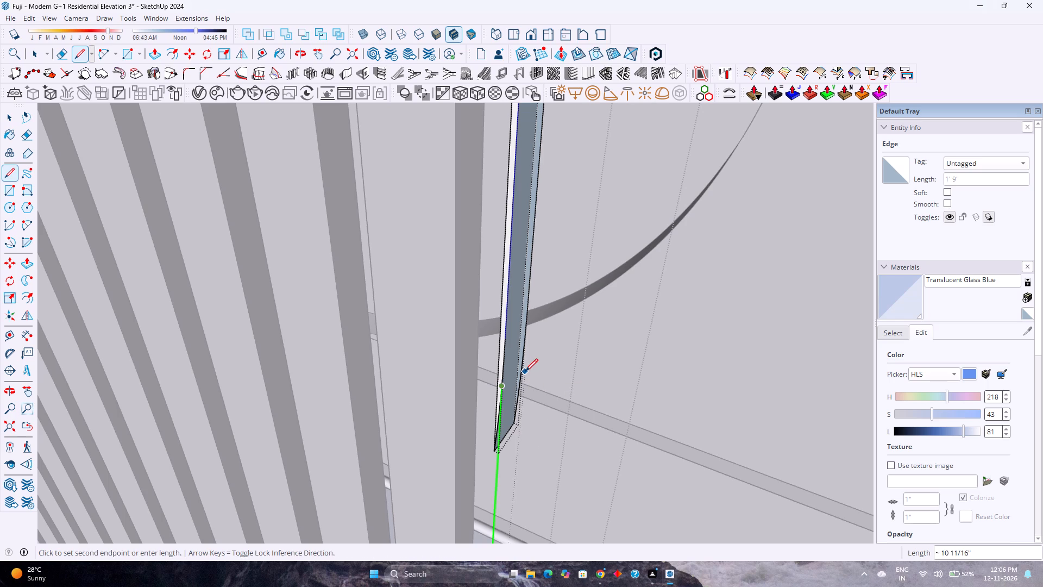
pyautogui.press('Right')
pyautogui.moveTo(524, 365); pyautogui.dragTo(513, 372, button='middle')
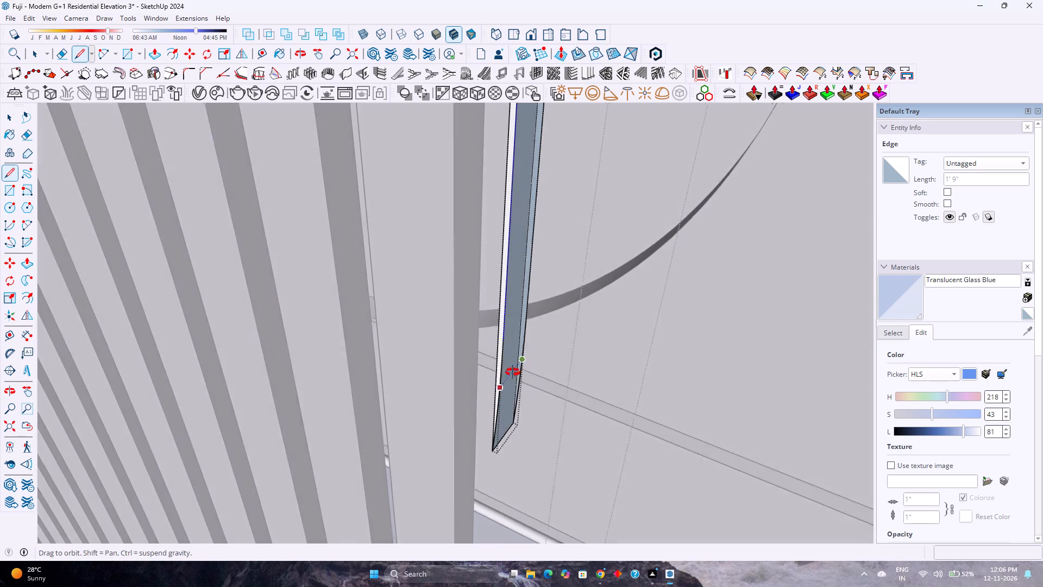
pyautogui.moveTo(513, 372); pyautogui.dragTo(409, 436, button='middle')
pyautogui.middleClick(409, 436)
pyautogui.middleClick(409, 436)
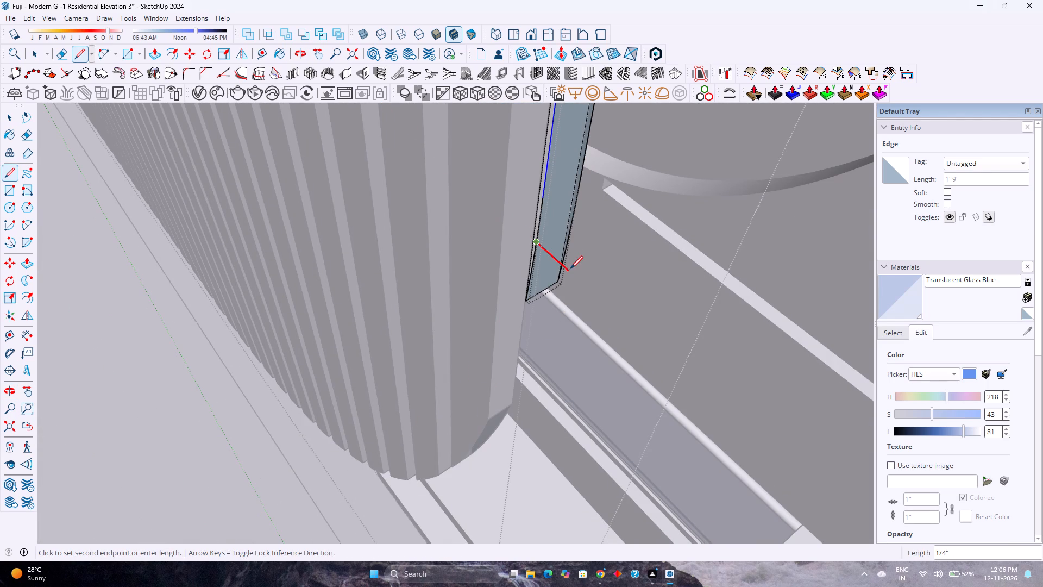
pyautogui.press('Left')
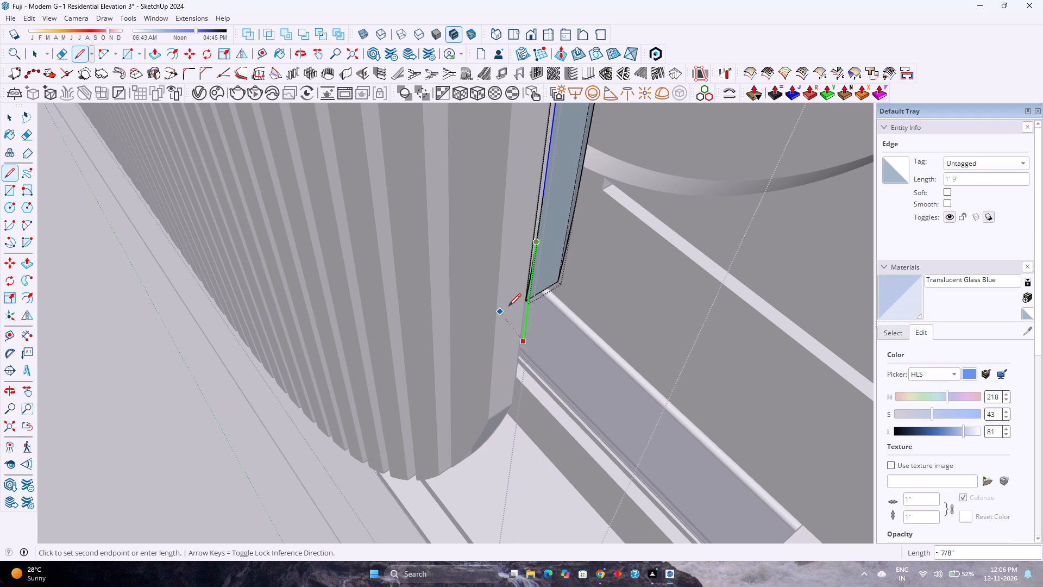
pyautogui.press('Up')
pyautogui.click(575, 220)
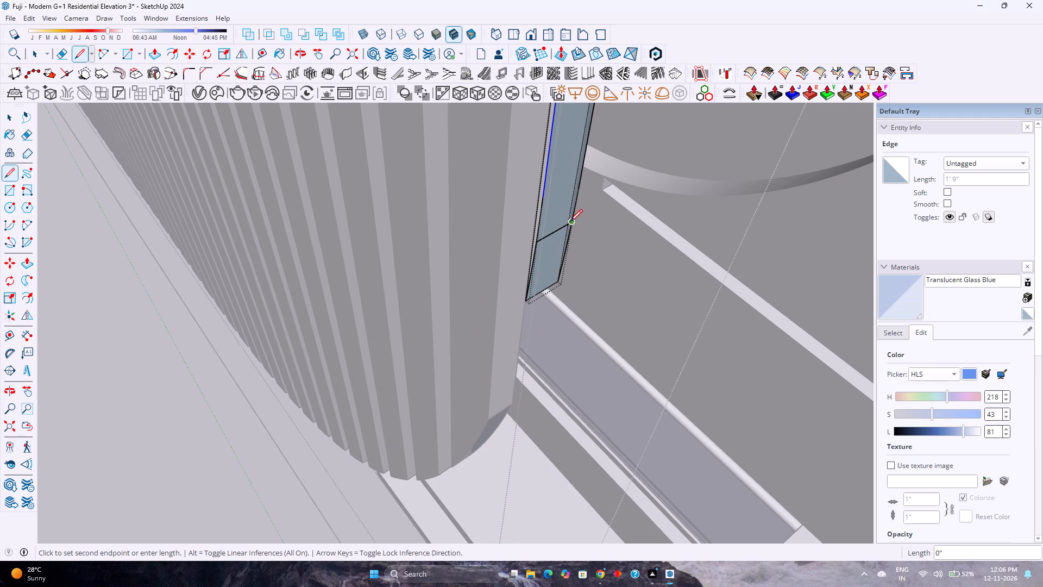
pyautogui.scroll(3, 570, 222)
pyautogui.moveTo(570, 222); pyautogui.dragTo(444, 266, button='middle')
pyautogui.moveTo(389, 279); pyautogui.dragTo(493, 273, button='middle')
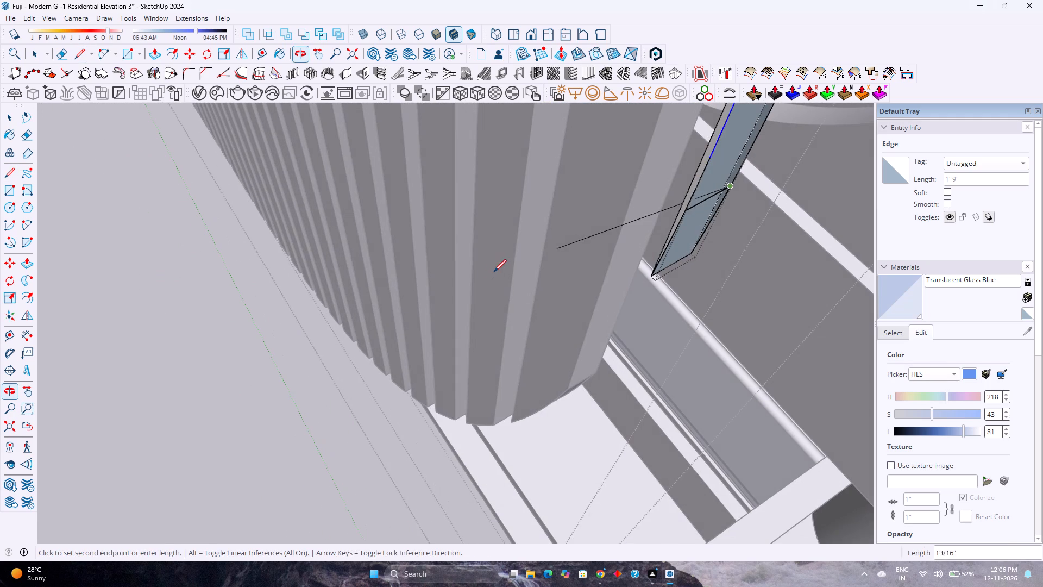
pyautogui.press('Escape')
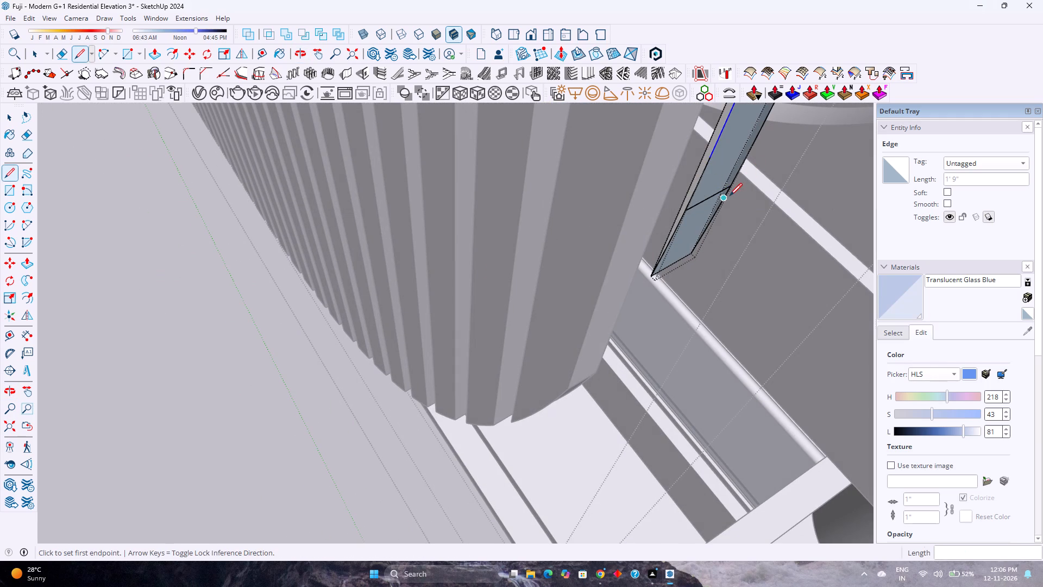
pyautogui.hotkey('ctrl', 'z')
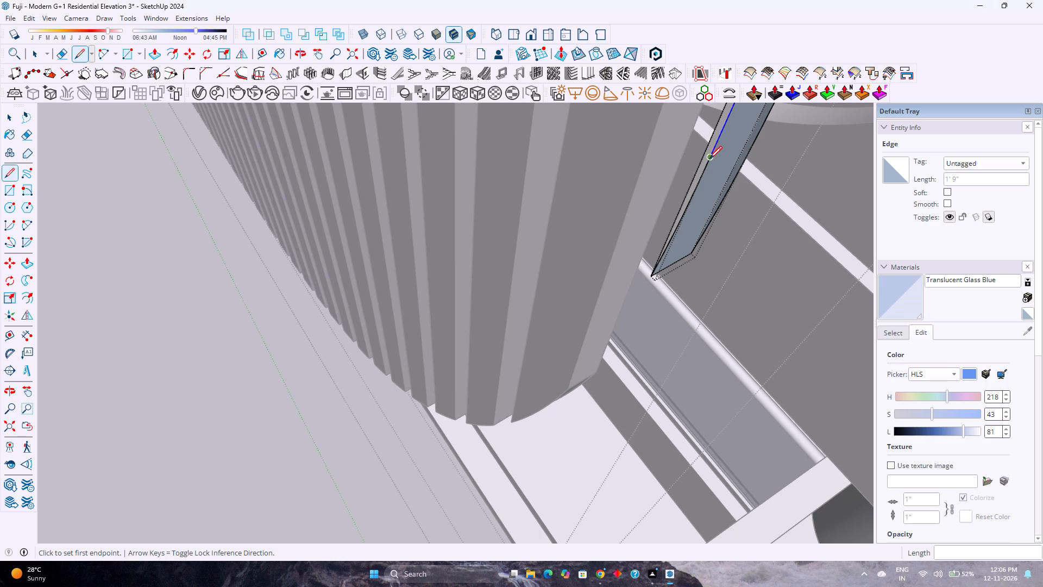
# Draw a blue-axis line across the end louvre's open side from the lower end of its long straight edge, closing the upper part.
pyautogui.click(709, 159)
pyautogui.press('Up')
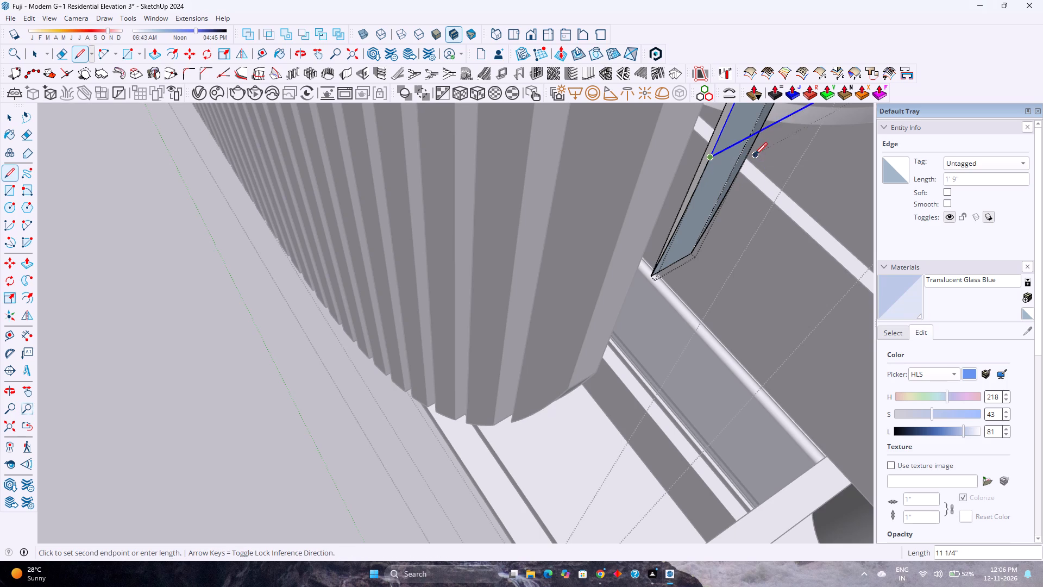
pyautogui.click(759, 132)
pyautogui.scroll(-3, 672, 189)
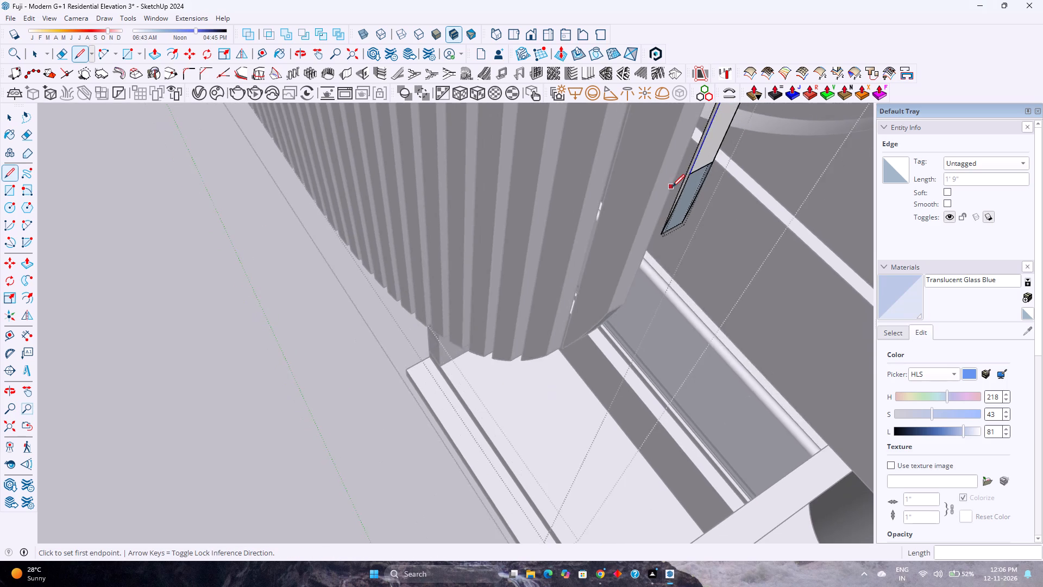
pyautogui.keyDown('shift'); pyautogui.moveTo(667, 186); pyautogui.dragTo(554, 271, button='middle'); pyautogui.keyUp('shift')
pyautogui.scroll(2, 514, 322)
pyautogui.moveTo(514, 322); pyautogui.dragTo(670, 282, button='middle')
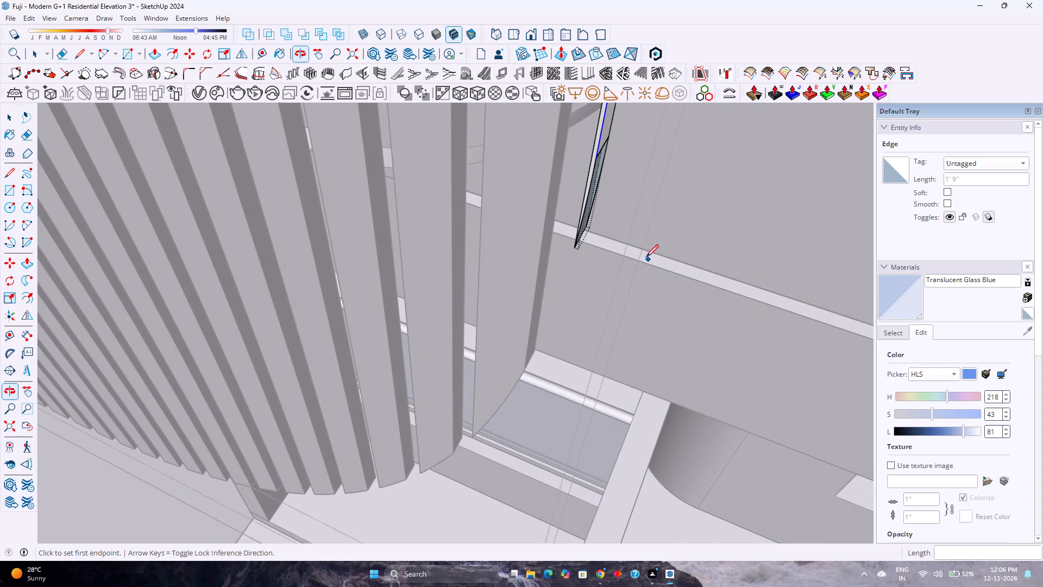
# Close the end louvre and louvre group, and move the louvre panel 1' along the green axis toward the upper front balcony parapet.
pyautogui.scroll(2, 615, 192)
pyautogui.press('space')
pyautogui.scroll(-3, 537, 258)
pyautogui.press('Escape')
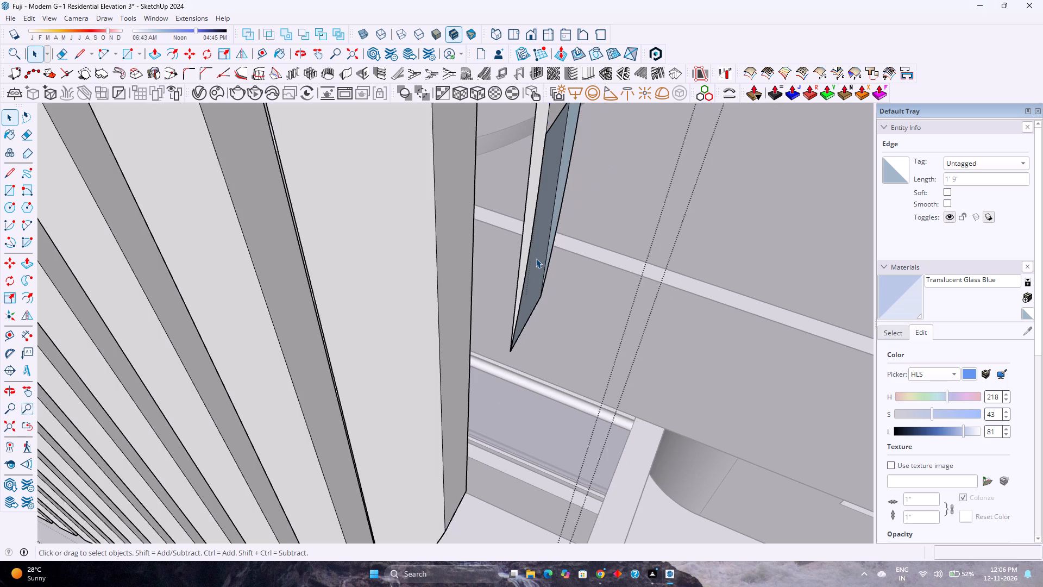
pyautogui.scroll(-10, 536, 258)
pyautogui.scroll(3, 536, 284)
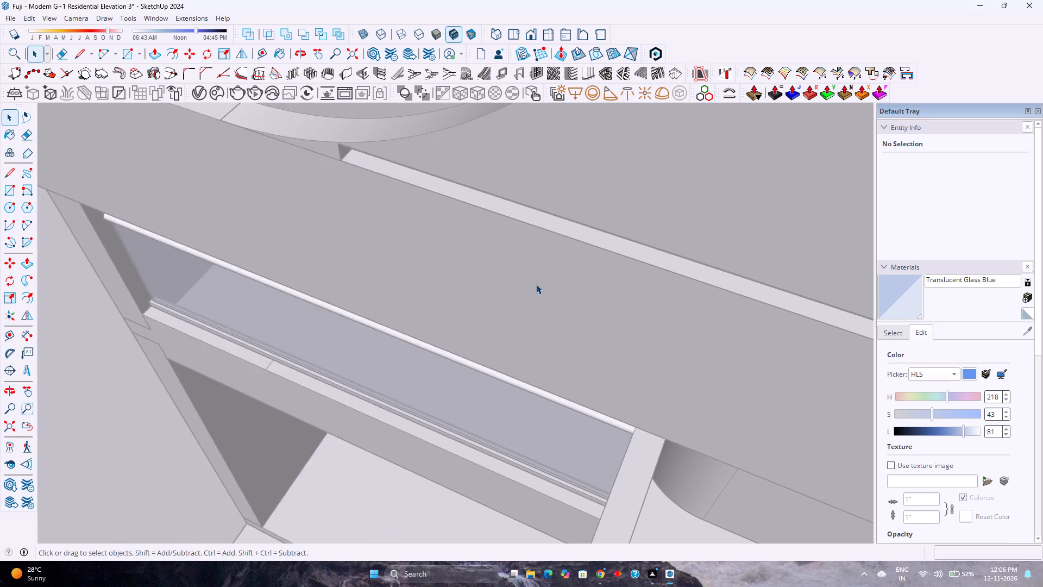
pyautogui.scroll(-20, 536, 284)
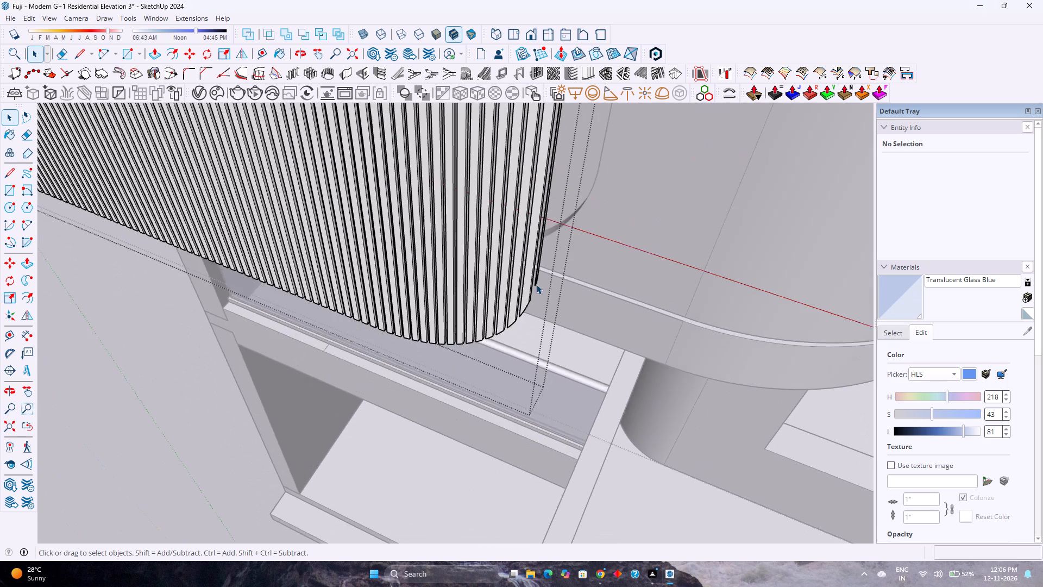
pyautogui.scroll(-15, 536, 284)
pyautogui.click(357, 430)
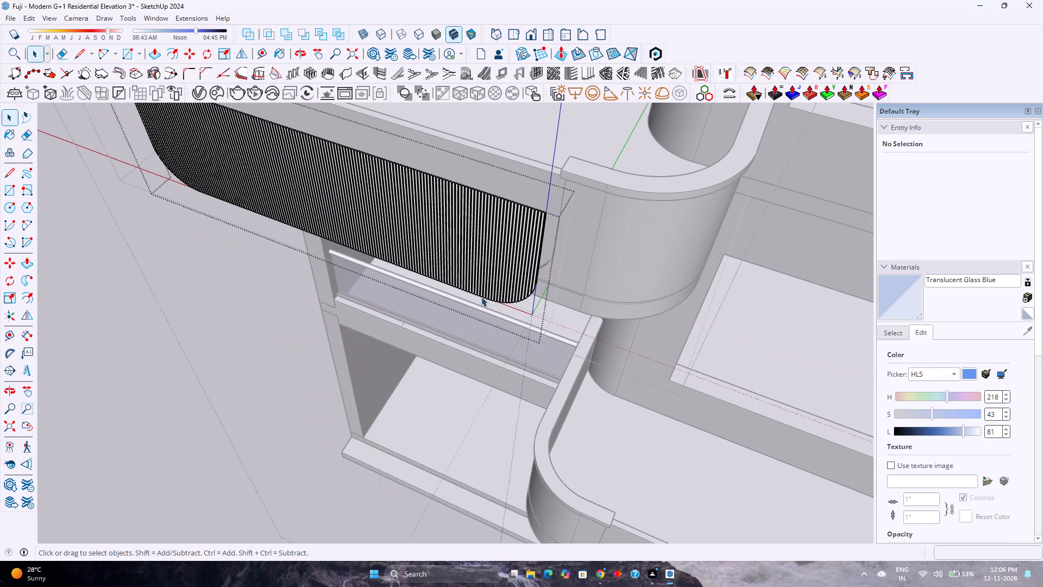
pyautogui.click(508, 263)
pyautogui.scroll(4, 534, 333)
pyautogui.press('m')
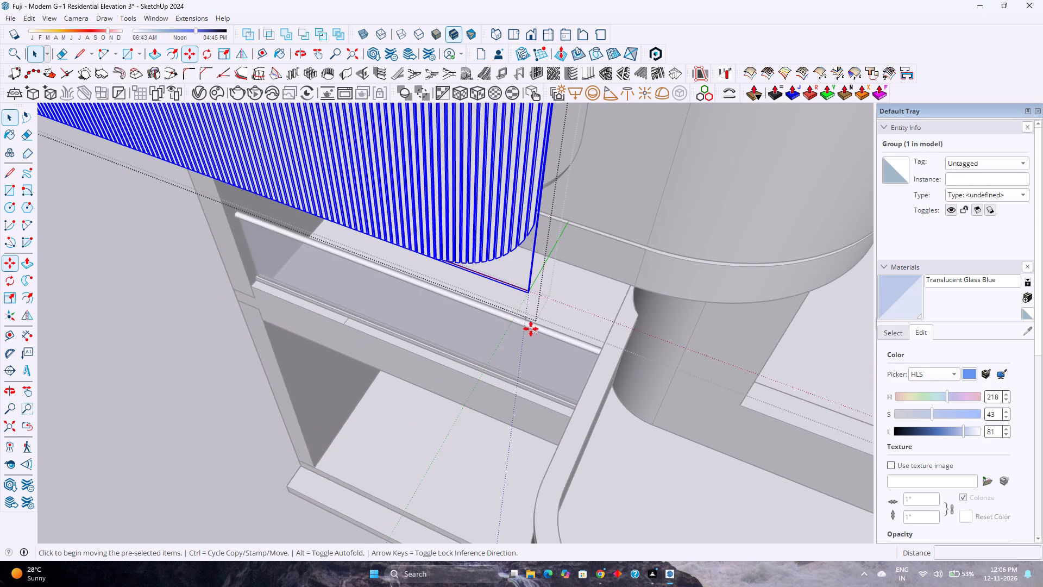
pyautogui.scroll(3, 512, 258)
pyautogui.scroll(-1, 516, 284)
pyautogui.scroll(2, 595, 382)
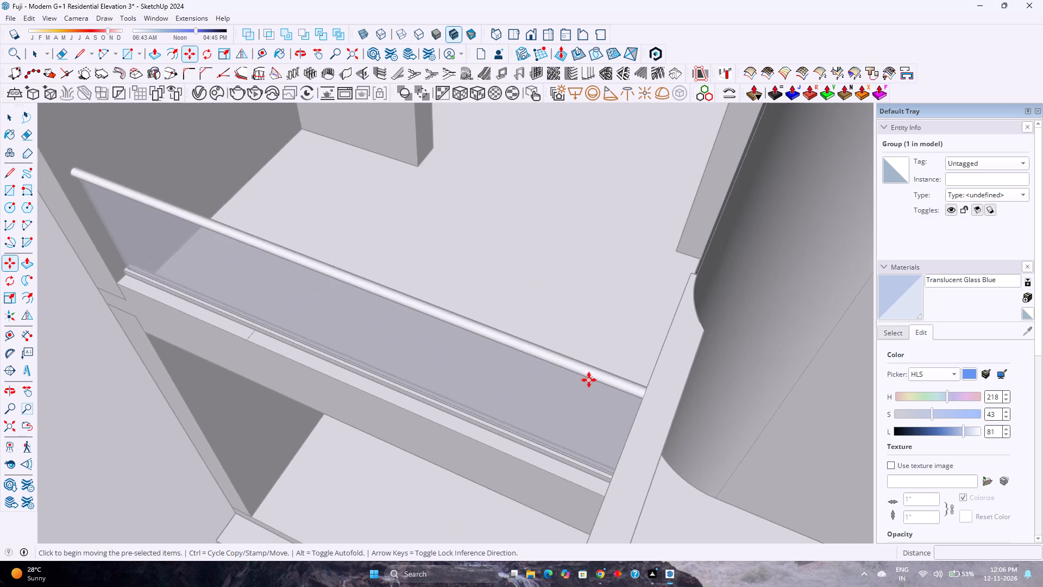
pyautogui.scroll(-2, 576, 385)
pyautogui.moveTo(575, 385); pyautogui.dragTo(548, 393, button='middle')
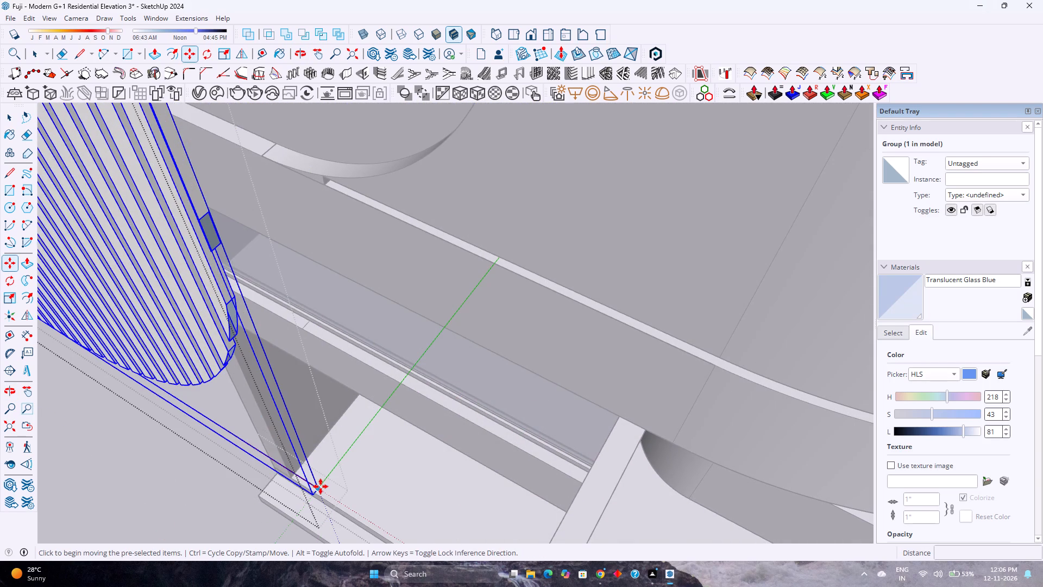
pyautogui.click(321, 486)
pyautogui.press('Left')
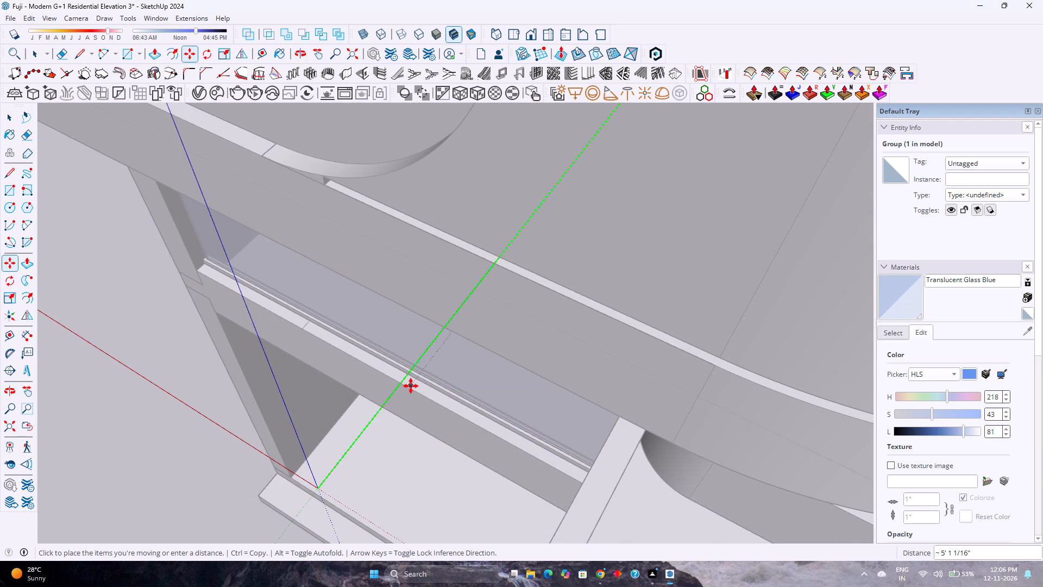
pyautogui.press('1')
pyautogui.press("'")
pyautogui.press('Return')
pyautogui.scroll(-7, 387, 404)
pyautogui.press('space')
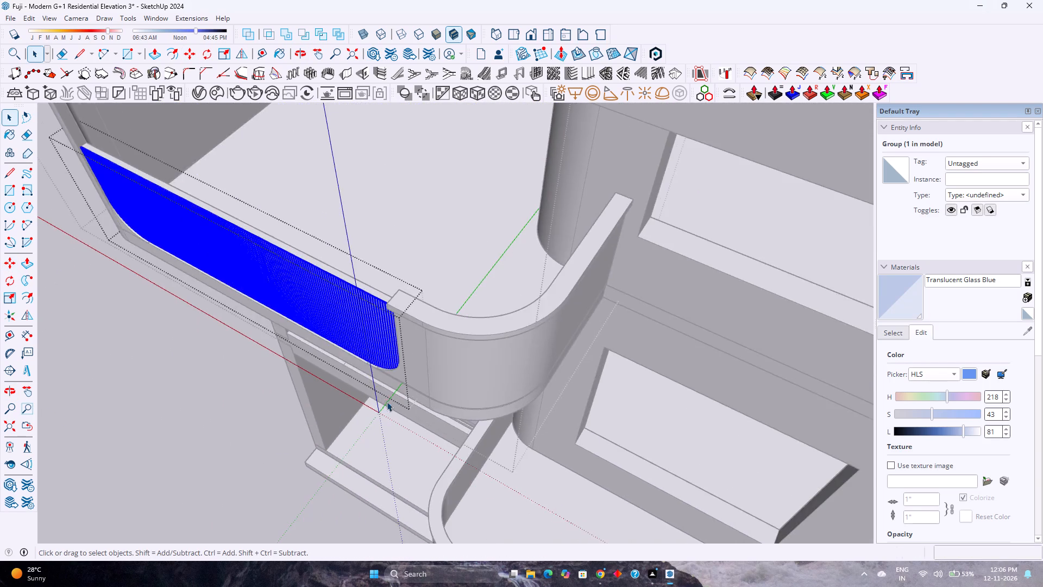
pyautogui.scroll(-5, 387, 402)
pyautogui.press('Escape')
# Examine the louvre panel on the upper balcony parapet from the front and both ends, close up and against the whole elevation.
pyautogui.moveTo(168, 433); pyautogui.dragTo(356, 319, button='middle')
pyautogui.middleClick(358, 317)
pyautogui.scroll(-5, 369, 311)
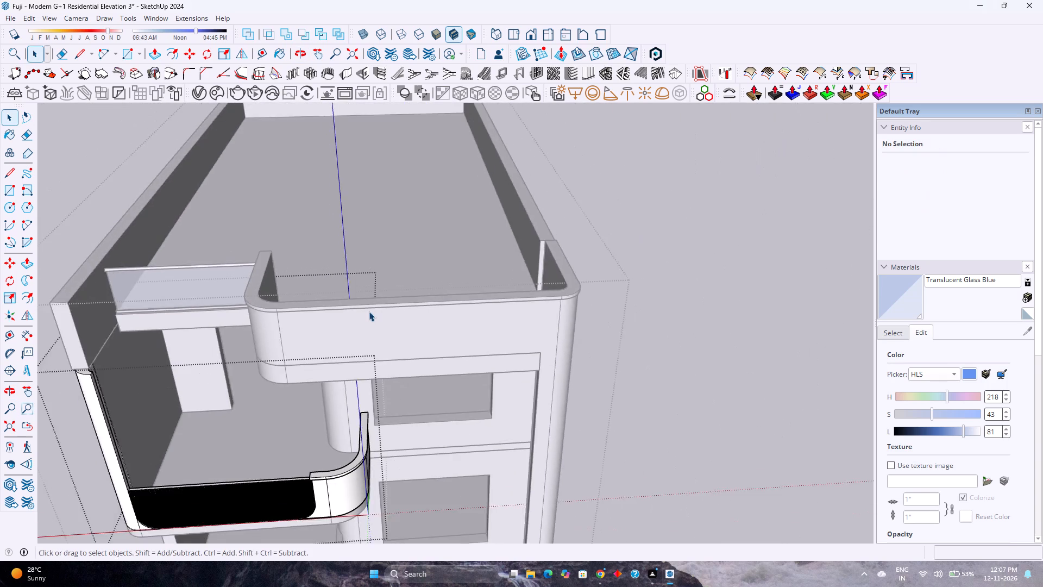
pyautogui.scroll(-2, 369, 311)
pyautogui.keyDown('shift'); pyautogui.moveTo(306, 415); pyautogui.dragTo(457, 299, button='middle'); pyautogui.keyUp('shift')
pyautogui.click(699, 460)
pyautogui.scroll(3, 501, 351)
pyautogui.moveTo(468, 417); pyautogui.dragTo(442, 391, button='middle')
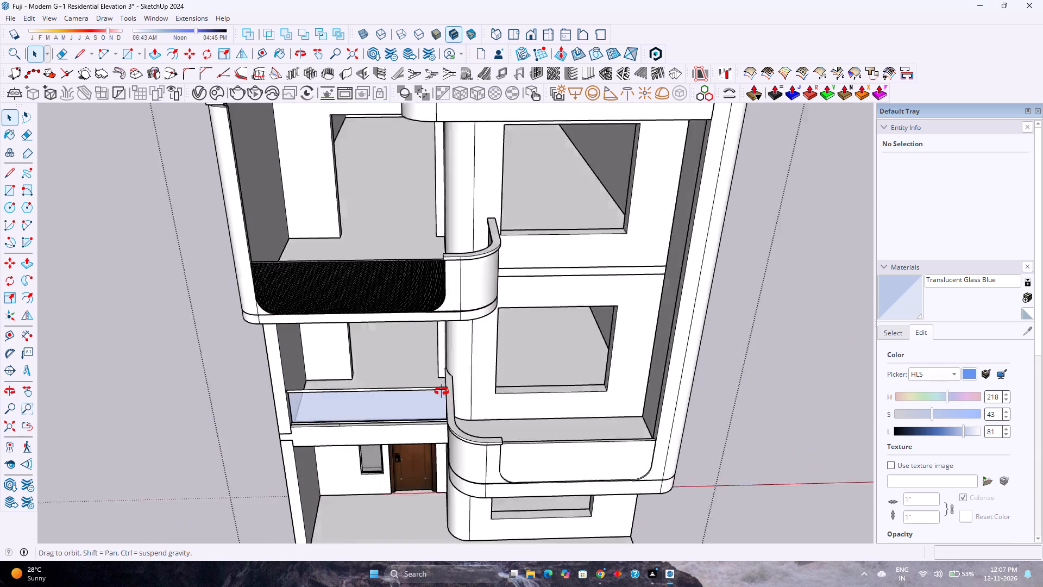
pyautogui.moveTo(442, 391); pyautogui.dragTo(446, 353, button='middle')
pyautogui.keyDown('shift'); pyautogui.moveTo(451, 349); pyautogui.dragTo(543, 517, button='middle'); pyautogui.keyUp('shift')
pyautogui.moveTo(493, 397); pyautogui.dragTo(458, 374, button='middle')
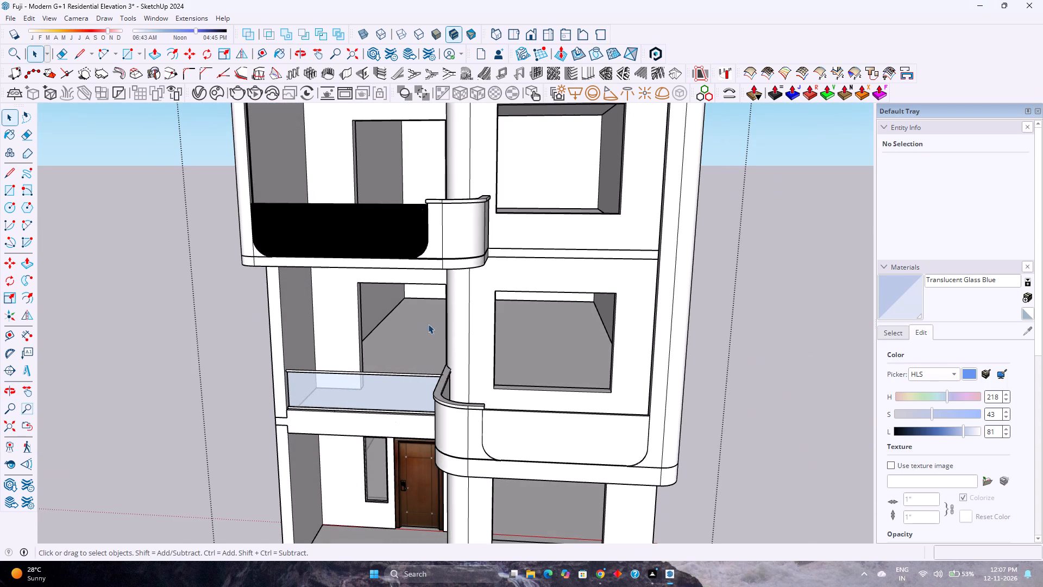
pyautogui.scroll(6, 404, 219)
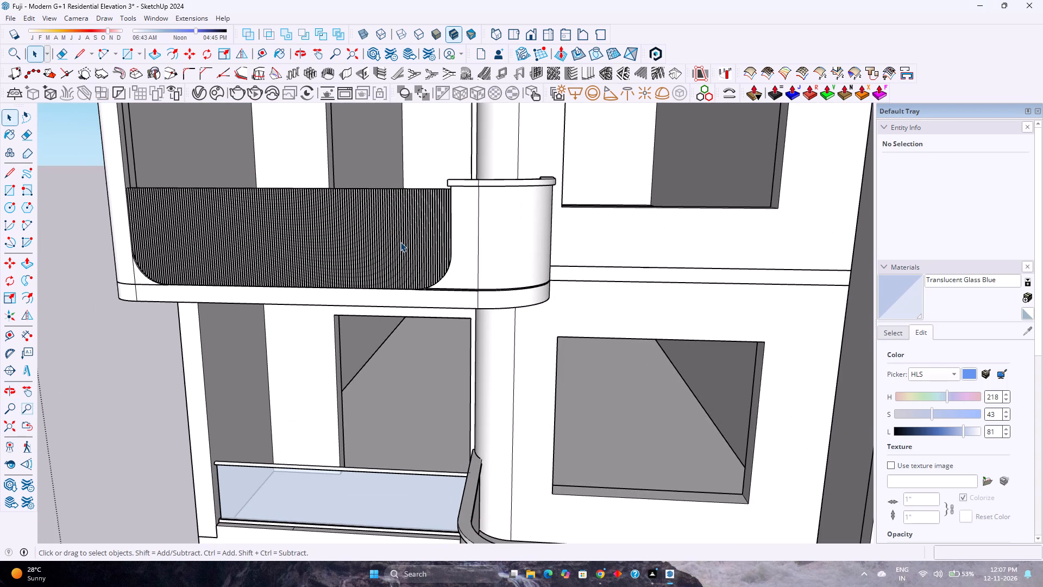
pyautogui.scroll(7, 400, 242)
pyautogui.keyDown('shift'); pyautogui.moveTo(400, 243); pyautogui.dragTo(483, 321, button='middle'); pyautogui.keyUp('shift')
pyautogui.scroll(-1, 464, 313)
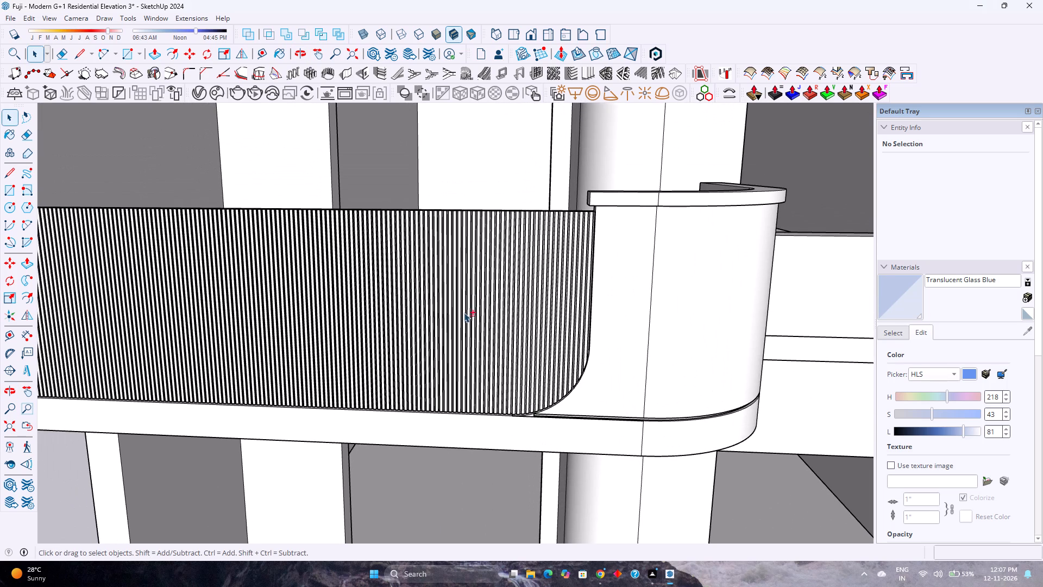
pyautogui.keyDown('shift'); pyautogui.moveTo(421, 313); pyautogui.dragTo(674, 310, button='middle'); pyautogui.keyUp('shift')
pyautogui.scroll(1, 458, 291)
pyautogui.scroll(2, 329, 290)
pyautogui.keyDown('shift'); pyautogui.moveTo(329, 290); pyautogui.dragTo(410, 329, button='middle'); pyautogui.keyUp('shift')
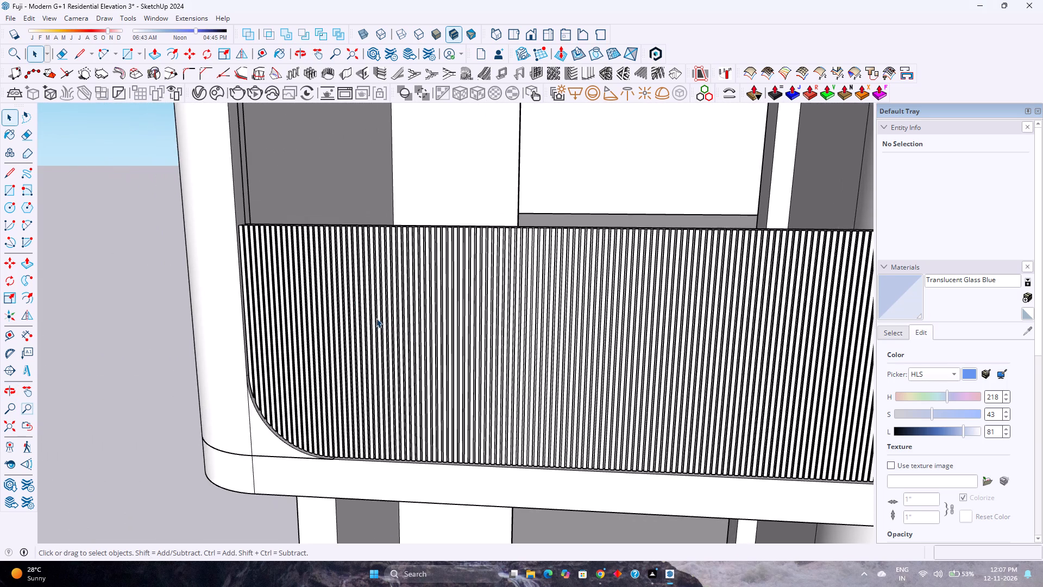
pyautogui.scroll(4, 375, 318)
pyautogui.scroll(-12, 375, 317)
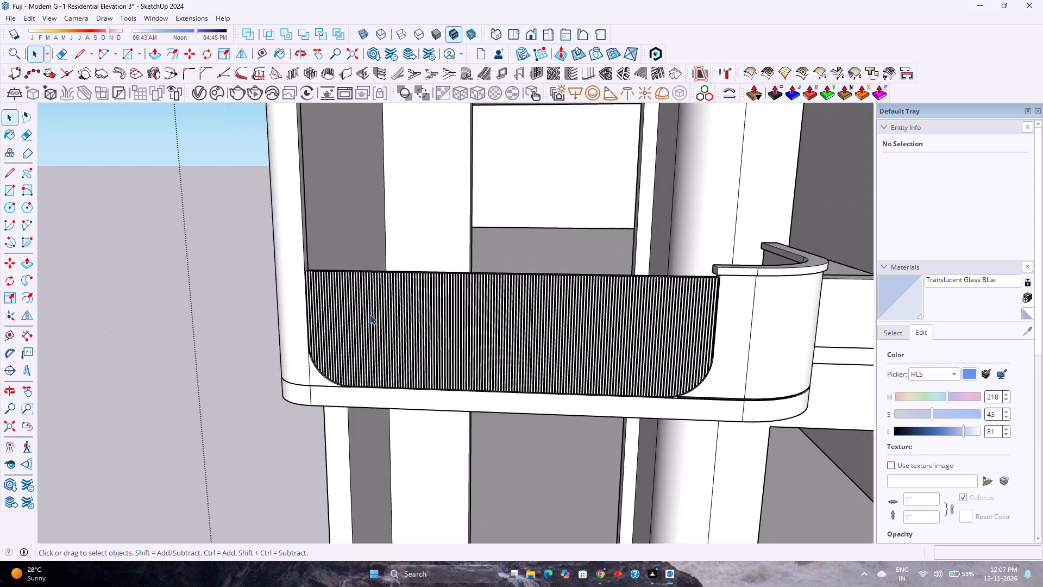
pyautogui.scroll(-6, 370, 315)
pyautogui.scroll(2, 425, 320)
pyautogui.moveTo(425, 320); pyautogui.dragTo(591, 297, button='middle')
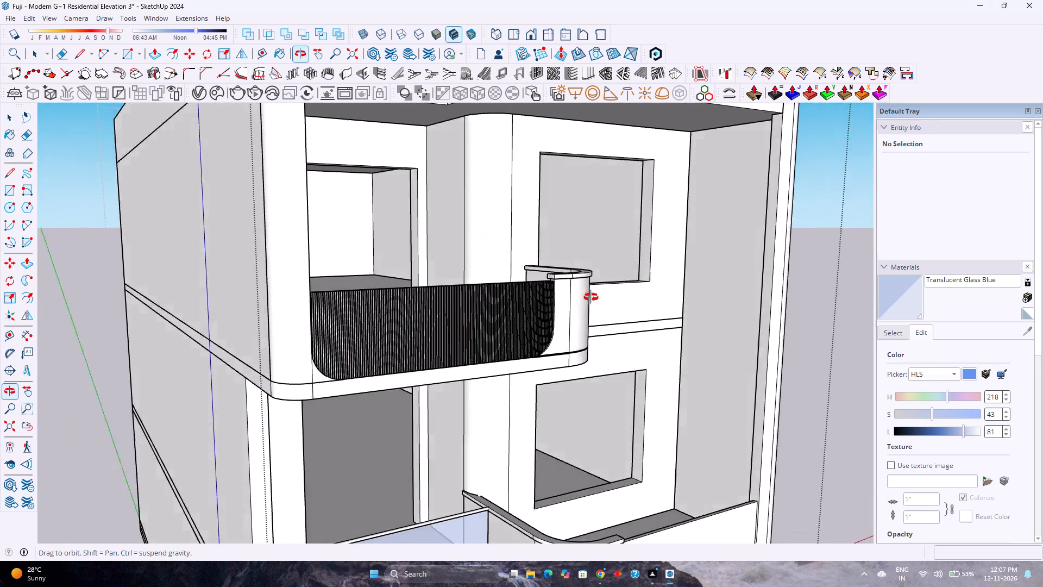
pyautogui.moveTo(591, 297); pyautogui.dragTo(394, 307, button='middle')
pyautogui.scroll(-9, 394, 306)
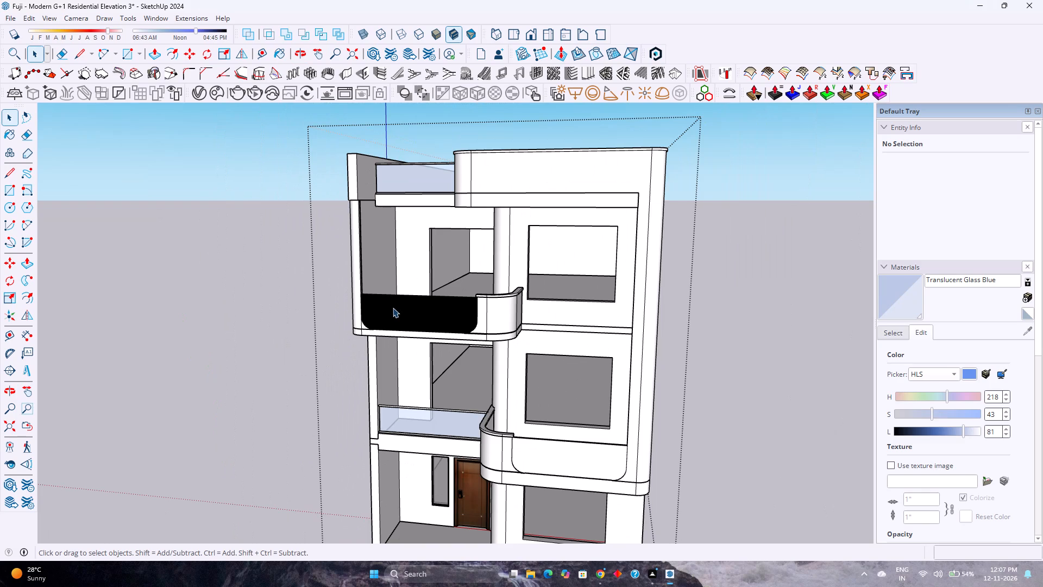
pyautogui.moveTo(406, 316); pyautogui.dragTo(479, 303, button='middle')
# Undo the louvre panel's move, the end louvre repairs and the louvre creation, back to the plain rounded panel face.
pyautogui.hotkey('ctrl', 'z')
pyautogui.hotkey('ctrl', 'z')
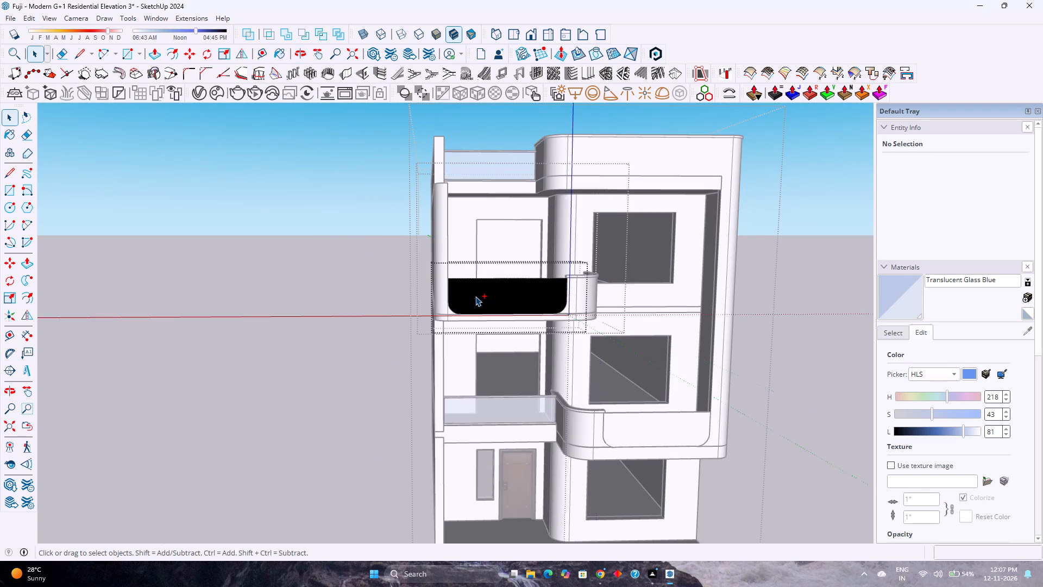
pyautogui.hotkey('ctrl', 'z')
pyautogui.hotkey('ctrl', 'z')
pyautogui.hotkey('ctrl', 'z')
pyautogui.hotkey('ctrl', 'z')
pyautogui.hotkey('ctrl', 'z')
pyautogui.hotkey('ctrl', 'z')
pyautogui.hotkey('ctrl', 'z')
pyautogui.hotkey('ctrl', 'z')
pyautogui.hotkey('ctrl', 'z')
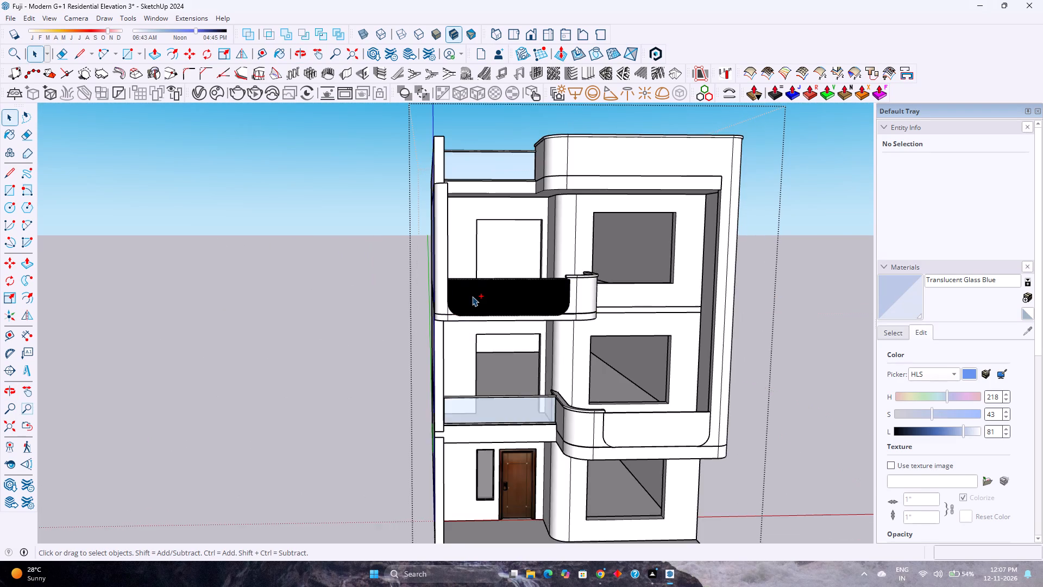
pyautogui.hotkey('ctrl', 'z')
pyautogui.hotkey('ctrl', 'z')
pyautogui.hotkey('ctrl', 'z')
pyautogui.hotkey('ctrl', 'z')
pyautogui.scroll(-1, 470, 296)
pyautogui.scroll(1, 471, 296)
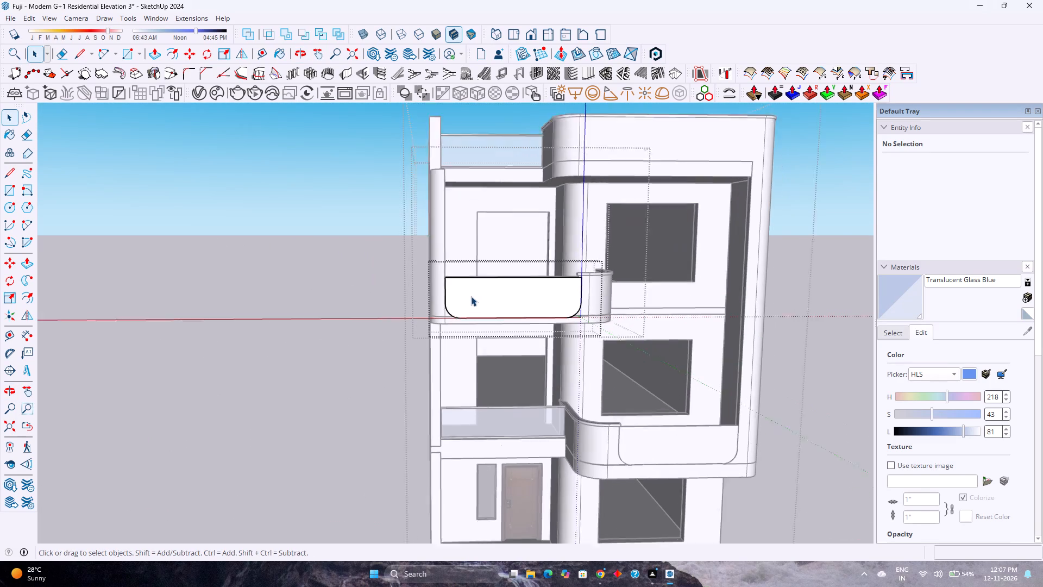
# Create vertical louvres on the rounded panel face of the upper balcony with 1" louvre thickness and 1.25" louvre spacing.
pyautogui.scroll(4, 471, 296)
pyautogui.moveTo(515, 299); pyautogui.dragTo(393, 347, button='middle')
pyautogui.scroll(-1, 504, 315)
pyautogui.scroll(7, 509, 311)
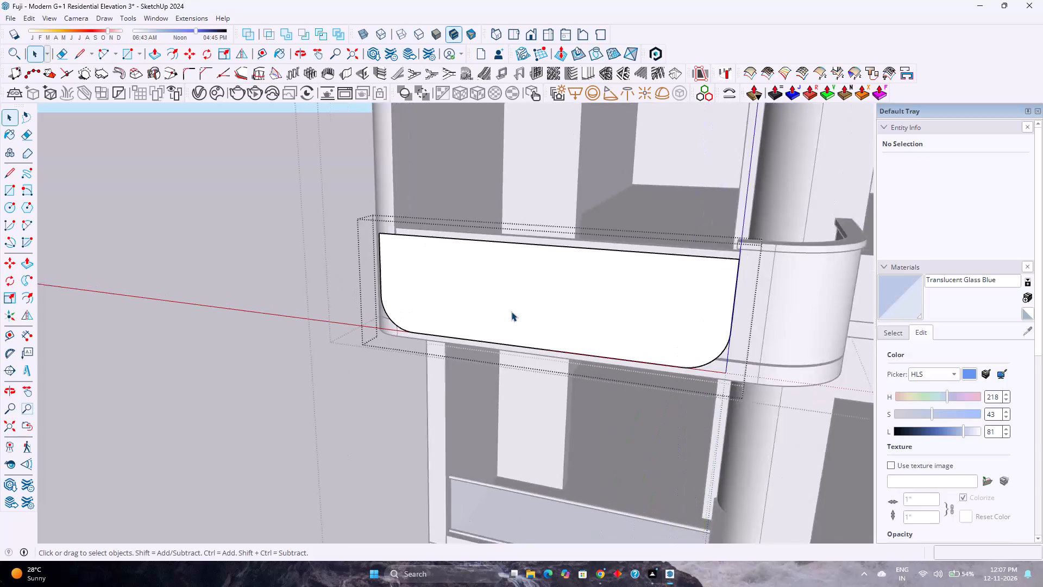
pyautogui.scroll(1, 511, 311)
pyautogui.keyDown('shift'); pyautogui.moveTo(511, 312); pyautogui.dragTo(326, 342, button='middle'); pyautogui.keyUp('shift')
pyautogui.keyDown('shift'); pyautogui.middleClick(326, 342); pyautogui.keyUp('shift')
pyautogui.click(326, 338)
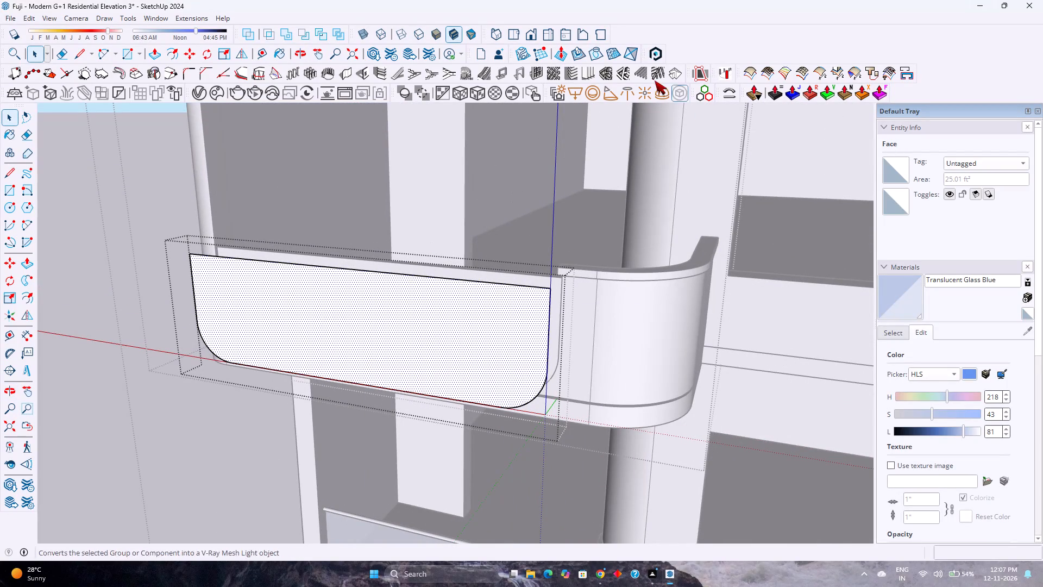
pyautogui.click(592, 76)
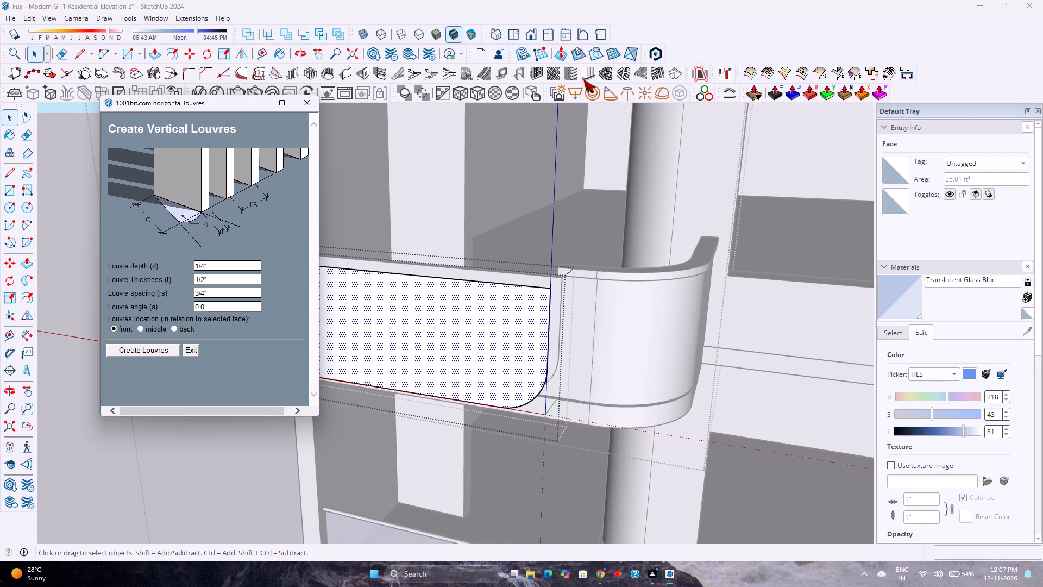
pyautogui.click(212, 278)
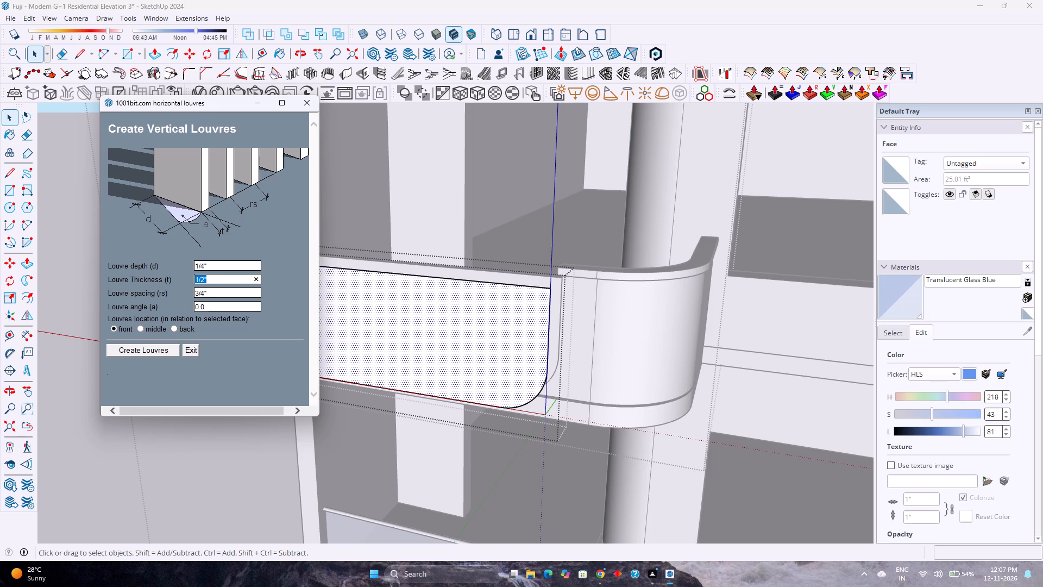
pyautogui.press('1')
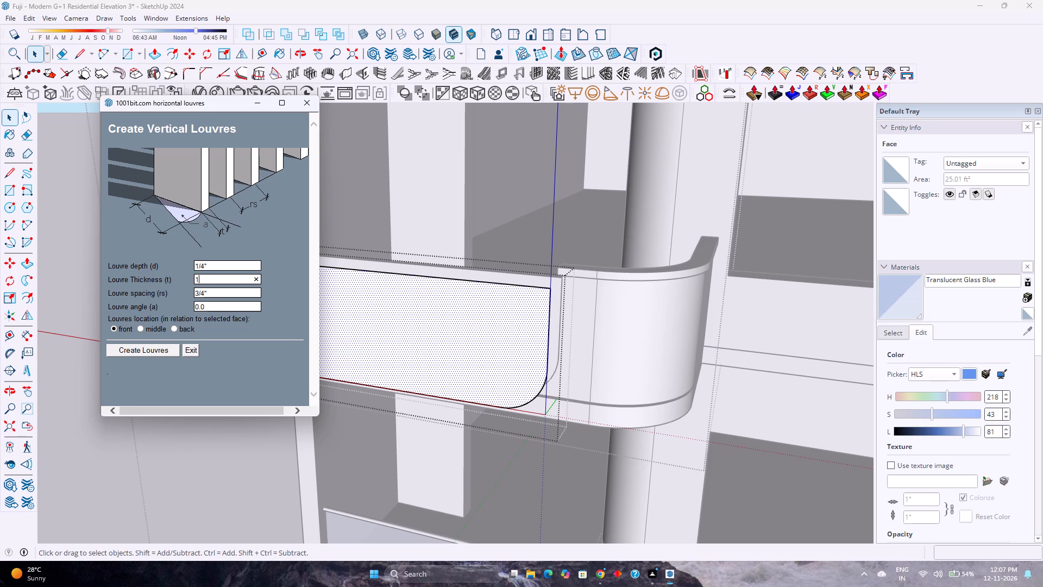
pyautogui.hotkey('shift', '"')
pyautogui.press('Return')
pyautogui.click(206, 293)
pyautogui.write('1.25"')
pyautogui.press('Return')
pyautogui.click(136, 349)
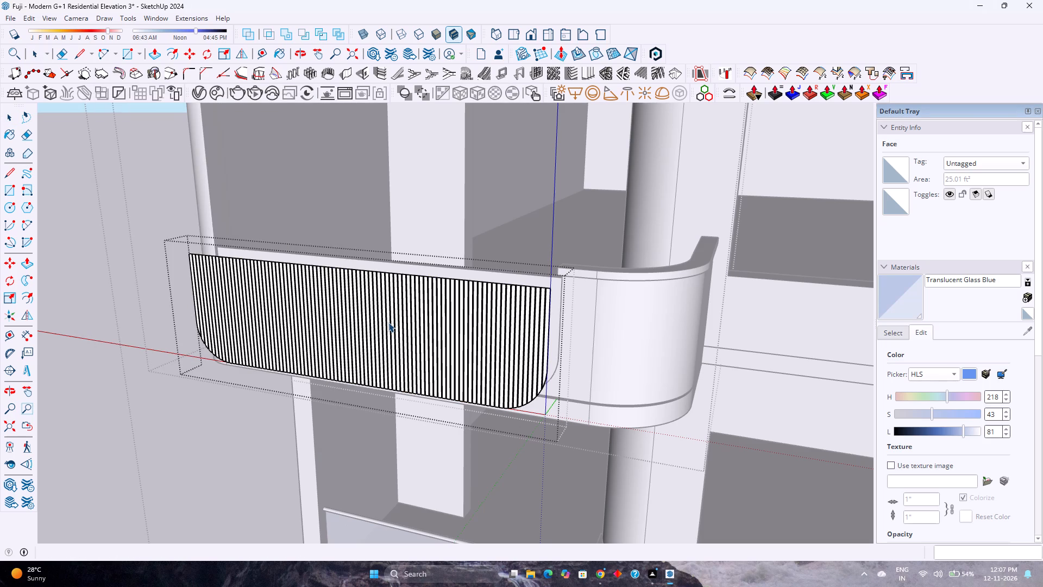
# Delete the original panel outline's top edge behind the new louvres, at the end nearest the curved parapet.
pyautogui.scroll(4, 568, 266)
pyautogui.scroll(5, 541, 313)
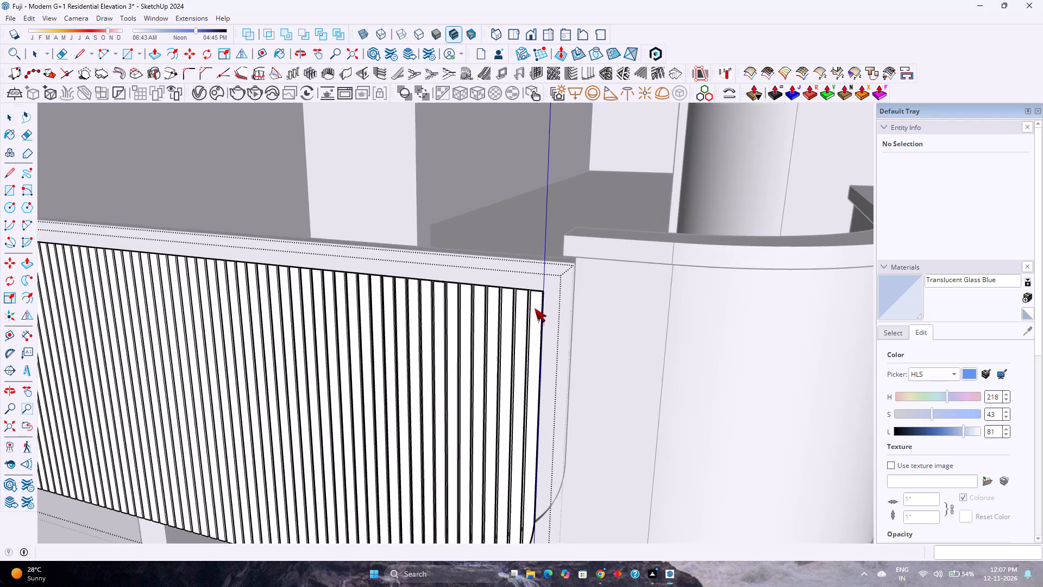
pyautogui.scroll(9, 535, 308)
pyautogui.moveTo(541, 297); pyautogui.dragTo(498, 366, button='middle')
pyautogui.scroll(6, 549, 281)
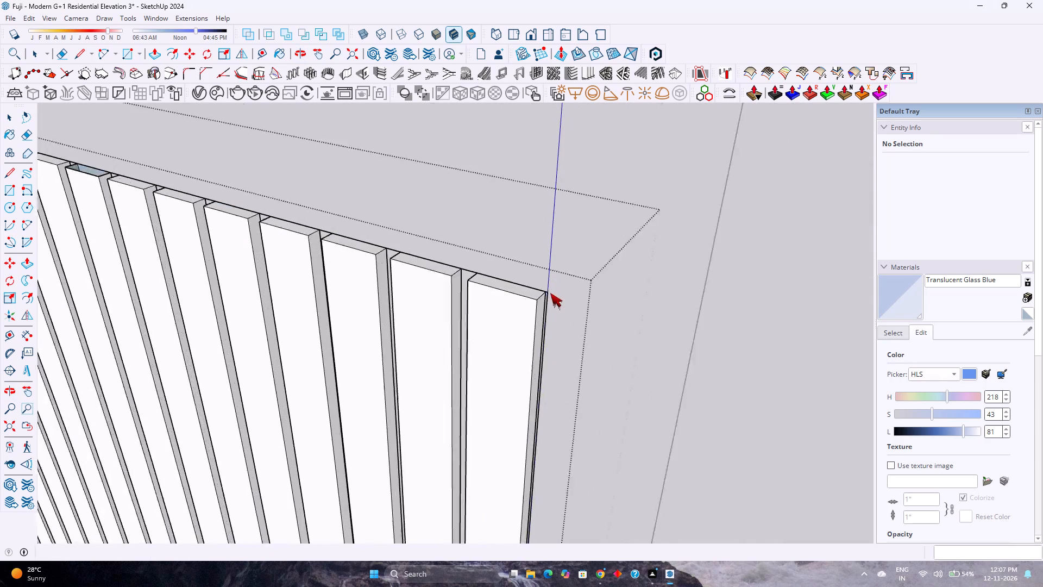
pyautogui.scroll(2, 550, 293)
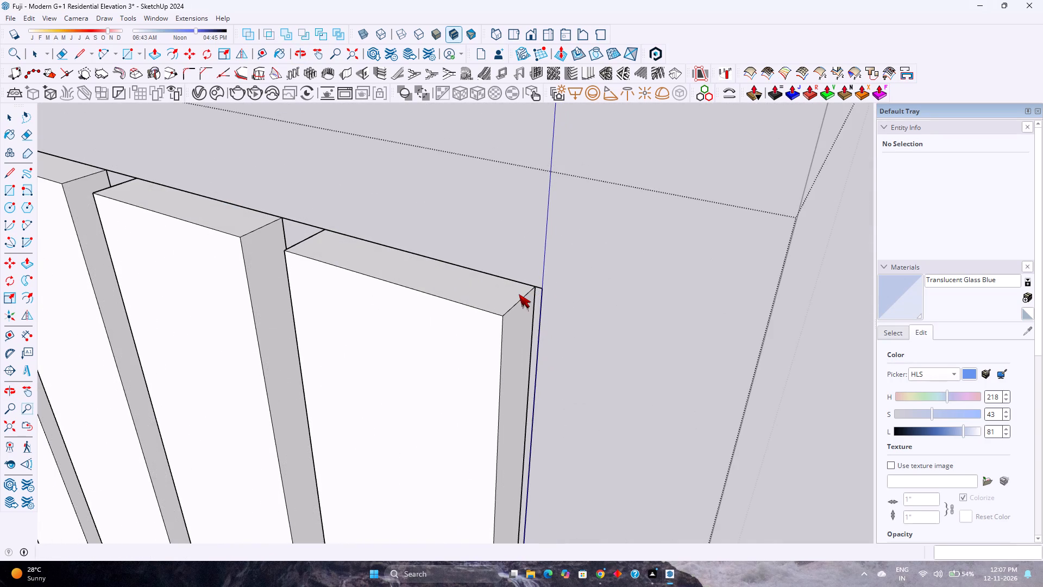
pyautogui.press('Escape')
pyautogui.click(519, 294)
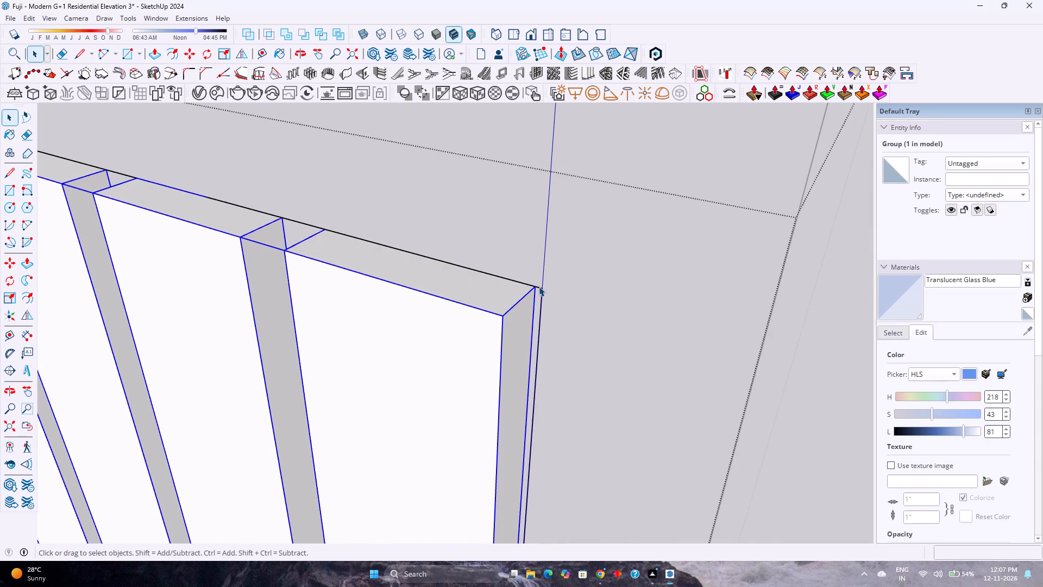
pyautogui.doubleClick(539, 286)
pyautogui.doubleClick(539, 286)
pyautogui.press('Delete')
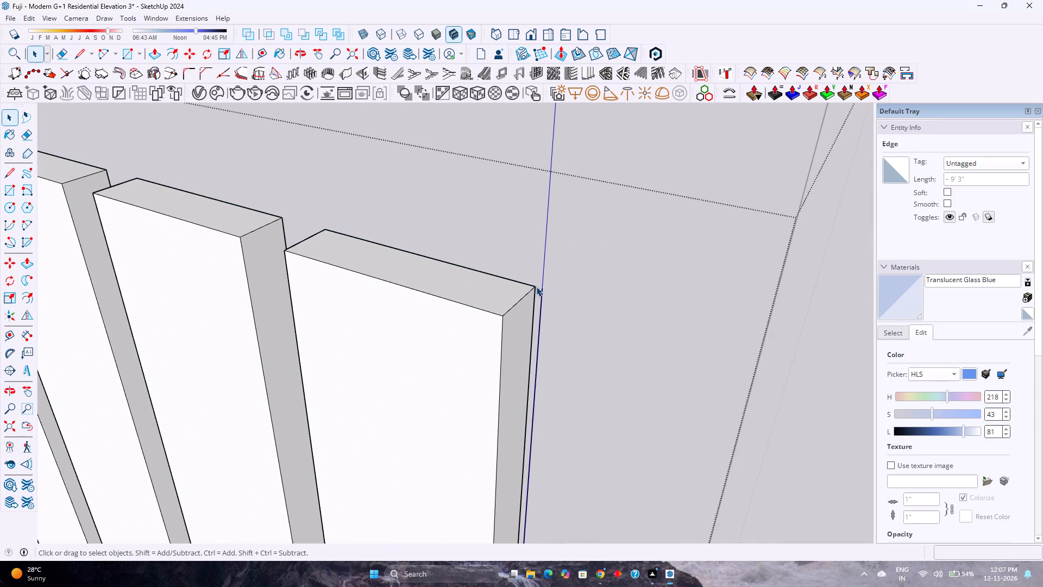
pyautogui.scroll(-8, 536, 286)
pyautogui.scroll(6, 536, 301)
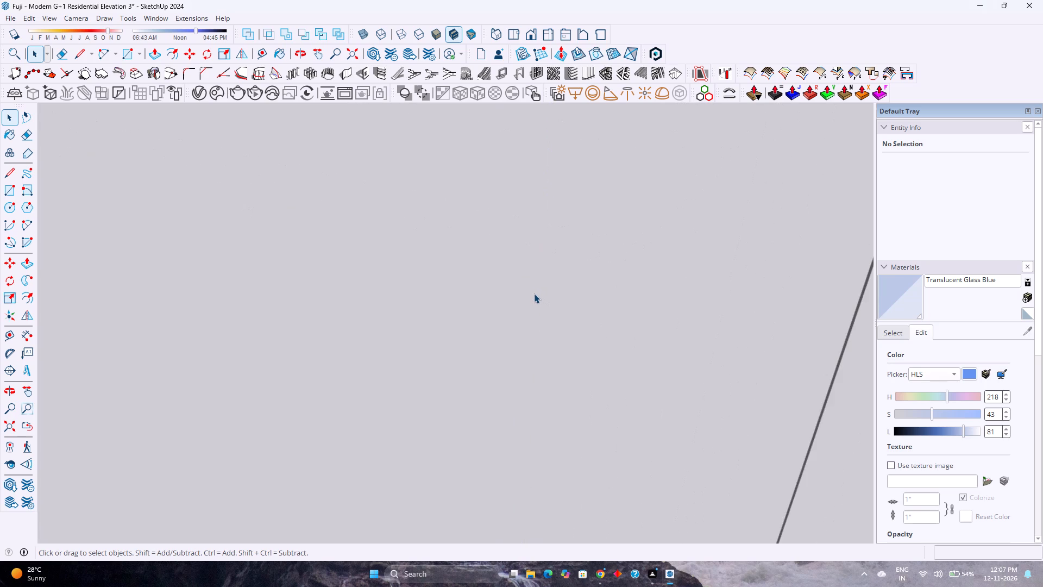
# Delete the original panel outline's vertical side edge beside the end louvre nearest the curved parapet.
pyautogui.scroll(-3, 534, 293)
pyautogui.tripleClick(530, 286)
pyautogui.click(530, 286)
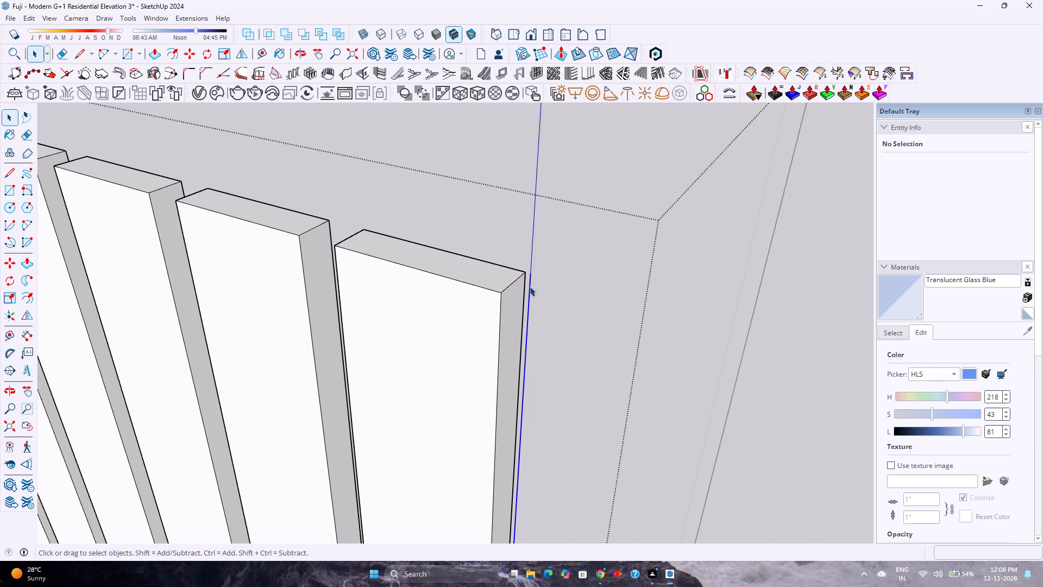
pyautogui.press('Delete')
pyautogui.scroll(-10, 530, 286)
pyautogui.press('Escape')
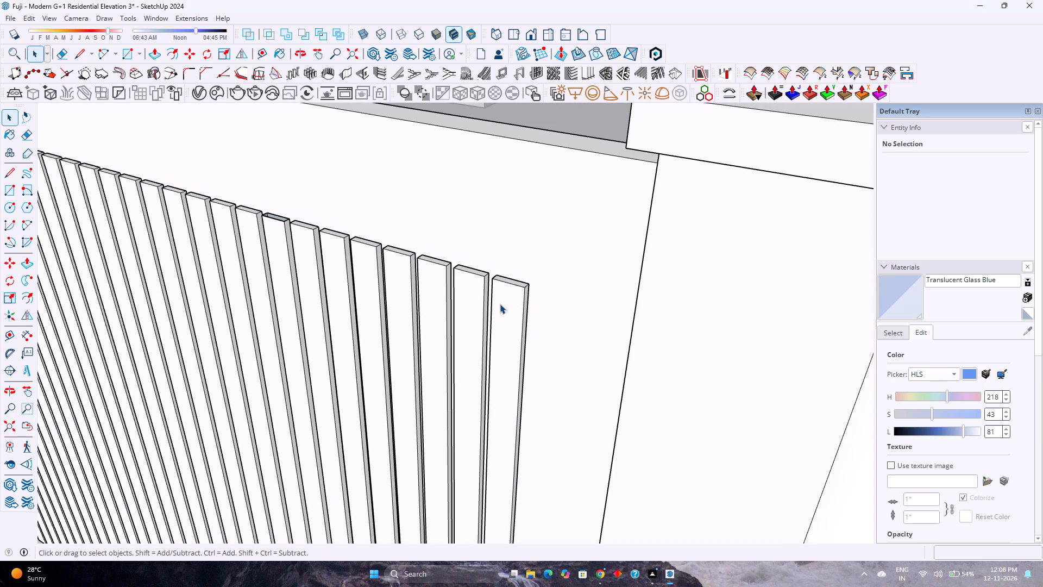
# Move the louvre panel 1' along the green axis, back against the upper balcony parapet.
pyautogui.click(500, 304)
pyautogui.scroll(-10, 500, 303)
pyautogui.scroll(5, 512, 288)
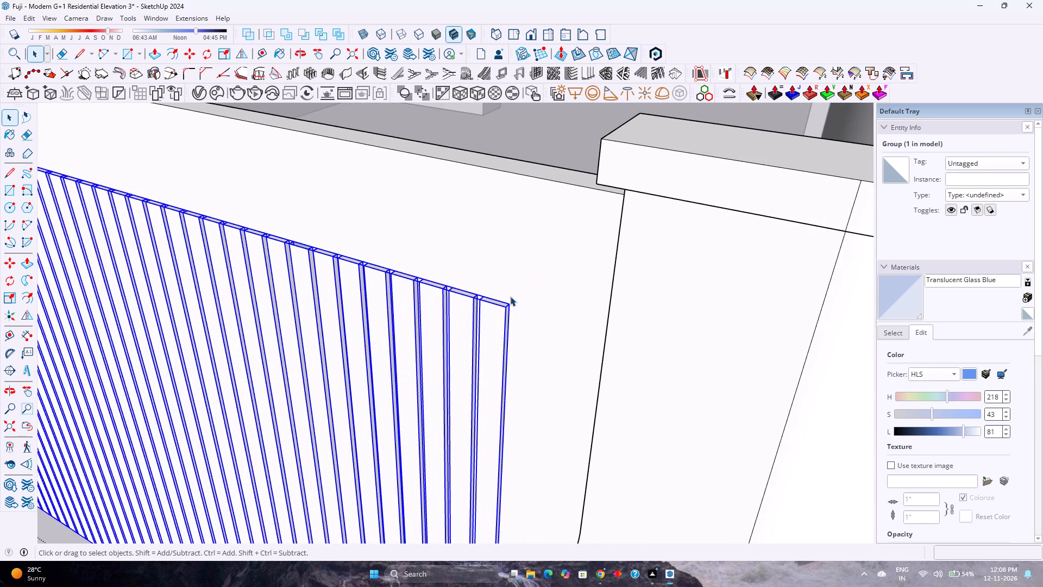
pyautogui.press('m')
pyautogui.scroll(3, 507, 301)
pyautogui.click(510, 305)
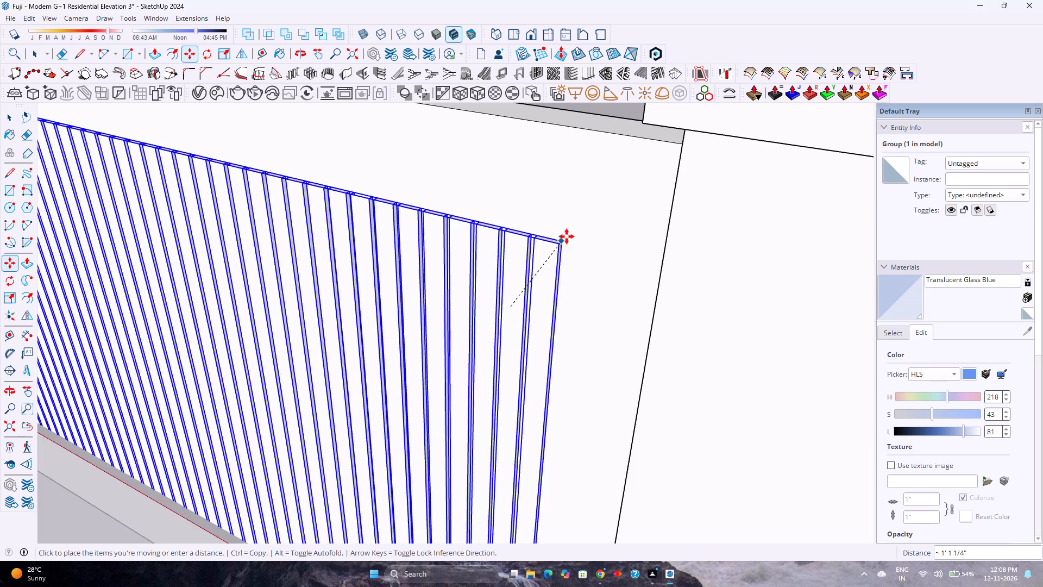
pyautogui.press('Left')
pyautogui.press('1')
pyautogui.press("'")
pyautogui.press('Return')
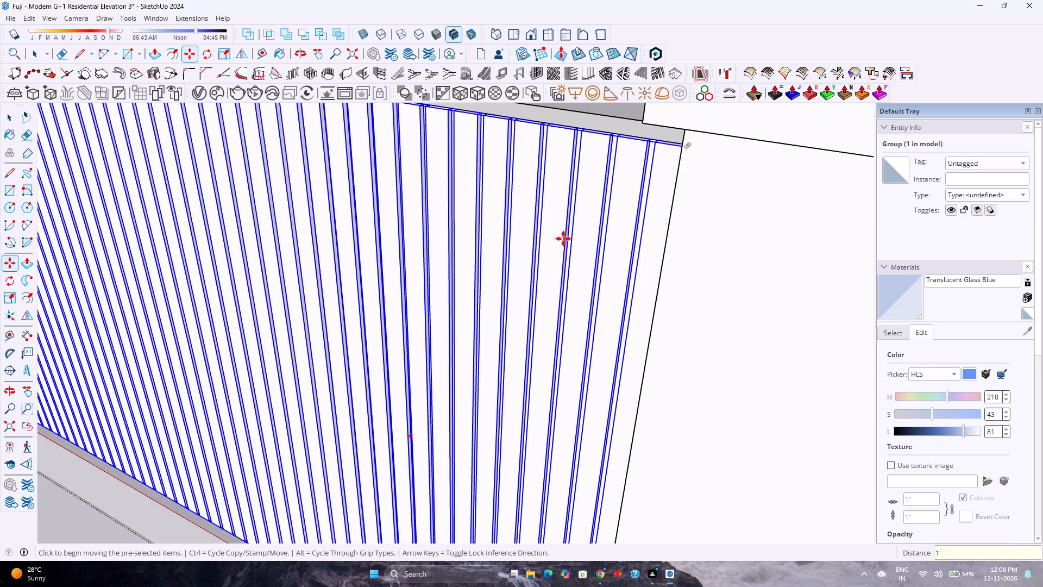
pyautogui.scroll(-5, 563, 240)
pyautogui.press('space')
pyautogui.scroll(-3, 563, 240)
pyautogui.press('Escape')
pyautogui.scroll(-5, 563, 240)
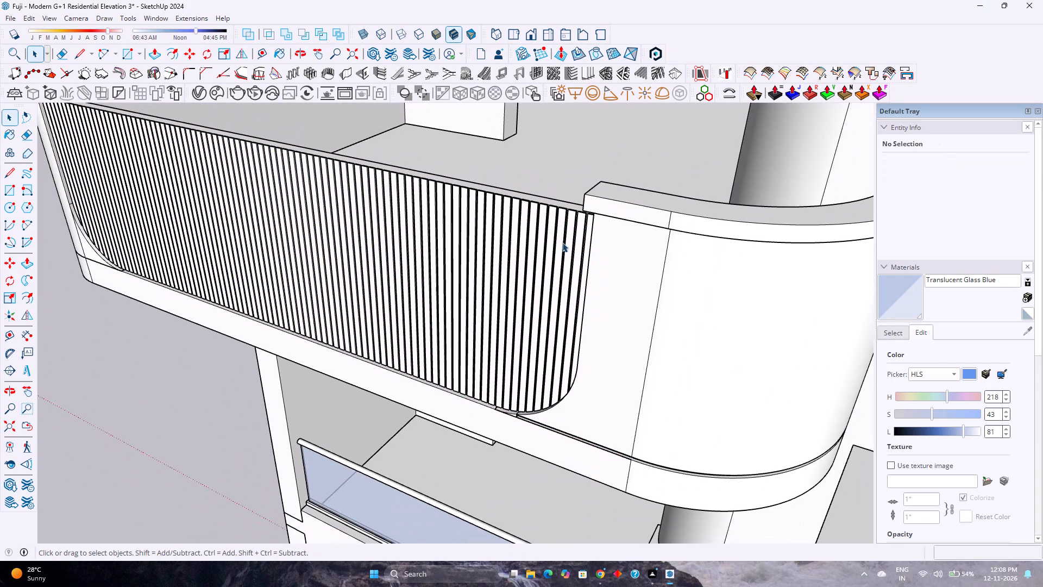
# Examine the moved louvre panel's fit on the upper balcony parapet from the front and at its far end.
pyautogui.scroll(-4, 495, 413)
pyautogui.moveTo(444, 389); pyautogui.dragTo(645, 326, button='middle')
pyautogui.scroll(1, 641, 322)
pyautogui.scroll(-5, 625, 317)
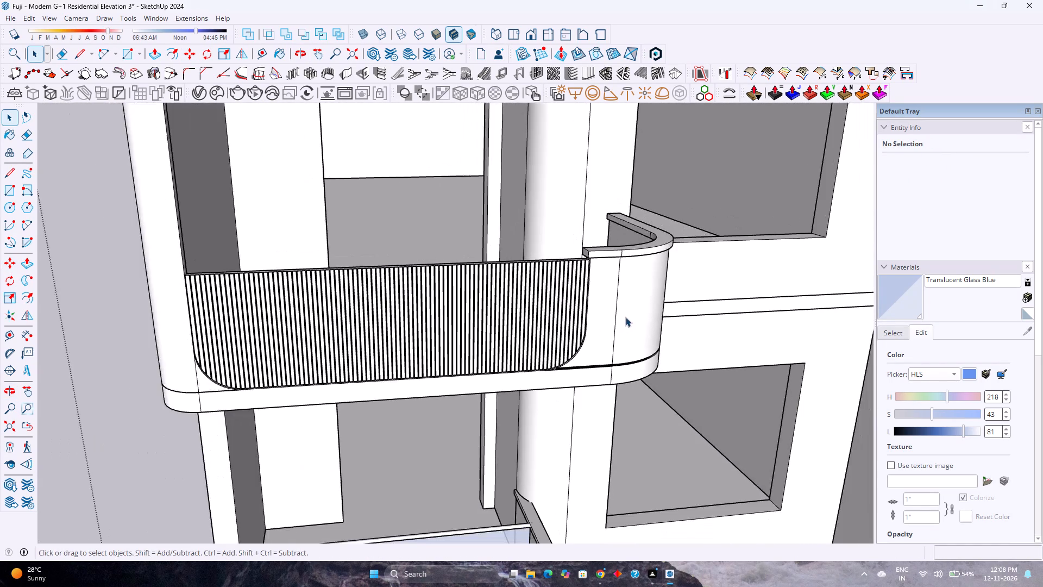
pyautogui.scroll(5, 335, 350)
pyautogui.moveTo(316, 336); pyautogui.dragTo(96, 409, button='middle')
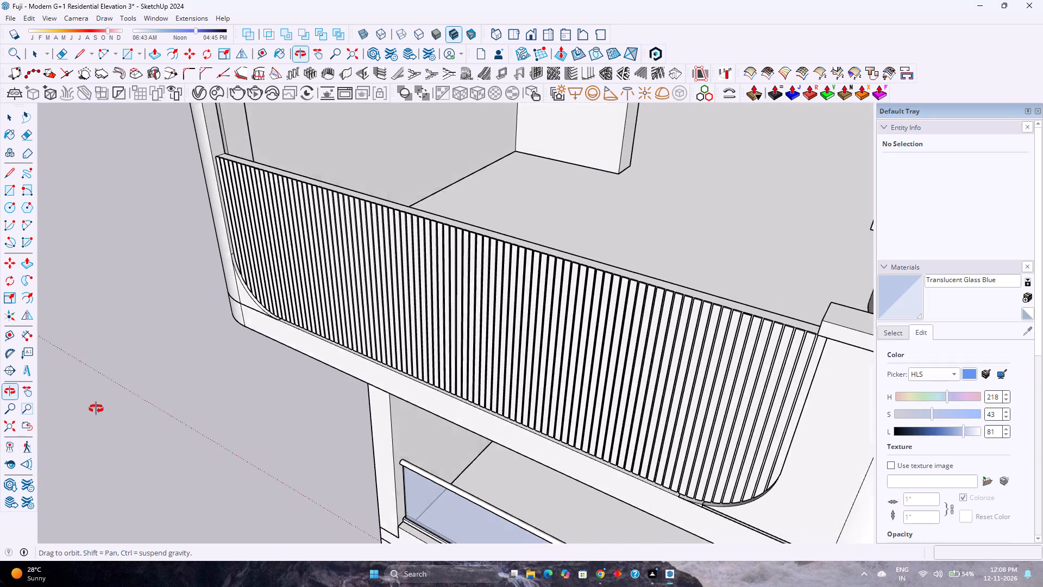
pyautogui.moveTo(96, 409); pyautogui.dragTo(93, 407, button='middle')
pyautogui.scroll(3, 296, 278)
pyautogui.scroll(-4, 298, 278)
pyautogui.keyDown('shift'); pyautogui.moveTo(309, 291); pyautogui.dragTo(389, 389, button='middle'); pyautogui.keyUp('shift')
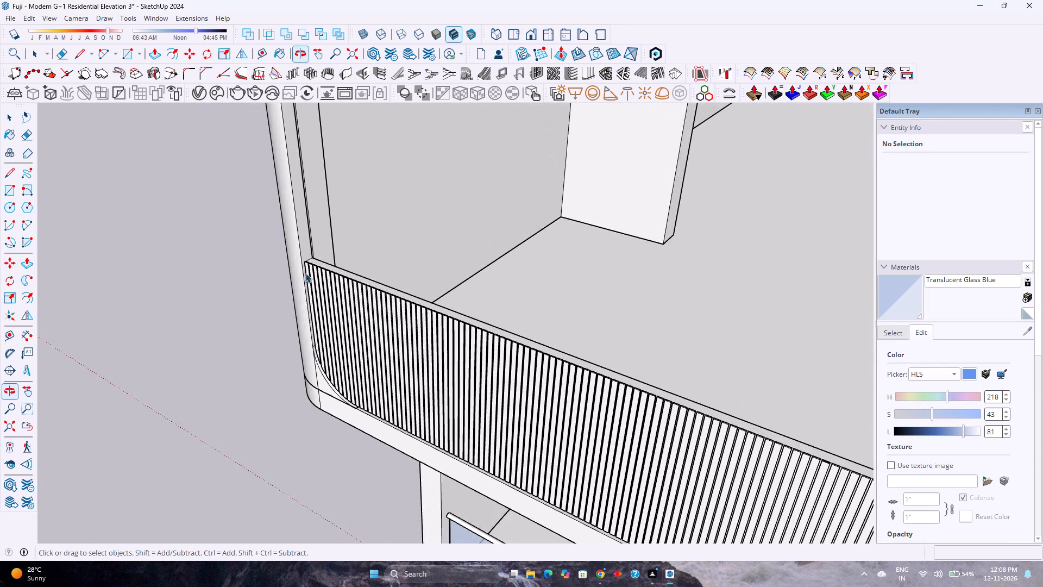
pyautogui.scroll(12, 305, 272)
pyautogui.scroll(-8, 305, 272)
# Copy the upper balcony's louvre panel and paste it inside the lower curved balcony's group.
pyautogui.click(344, 298)
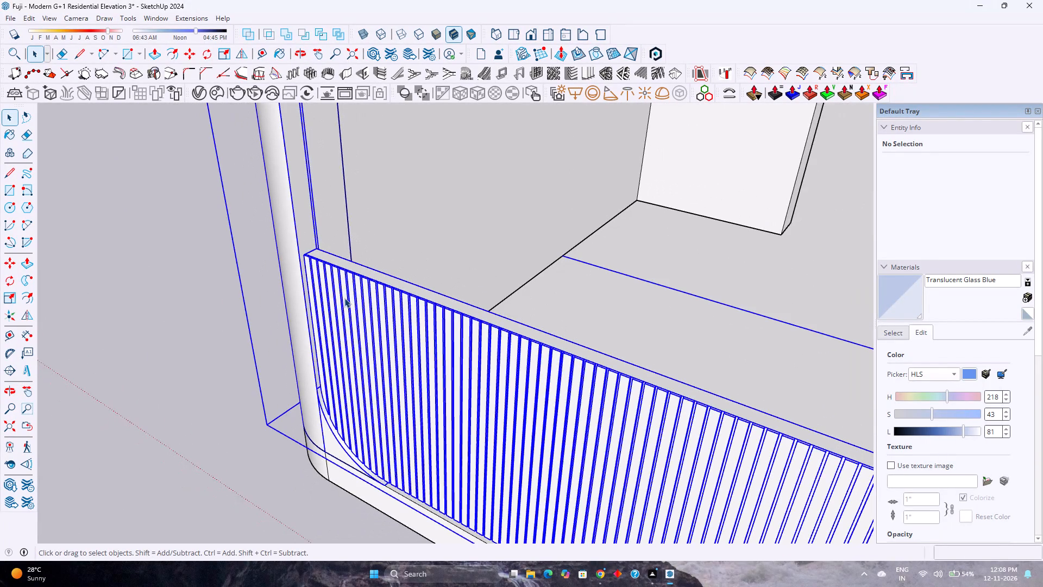
pyautogui.click(344, 298)
pyautogui.click(344, 298)
pyautogui.hotkey('ctrl', 'c')
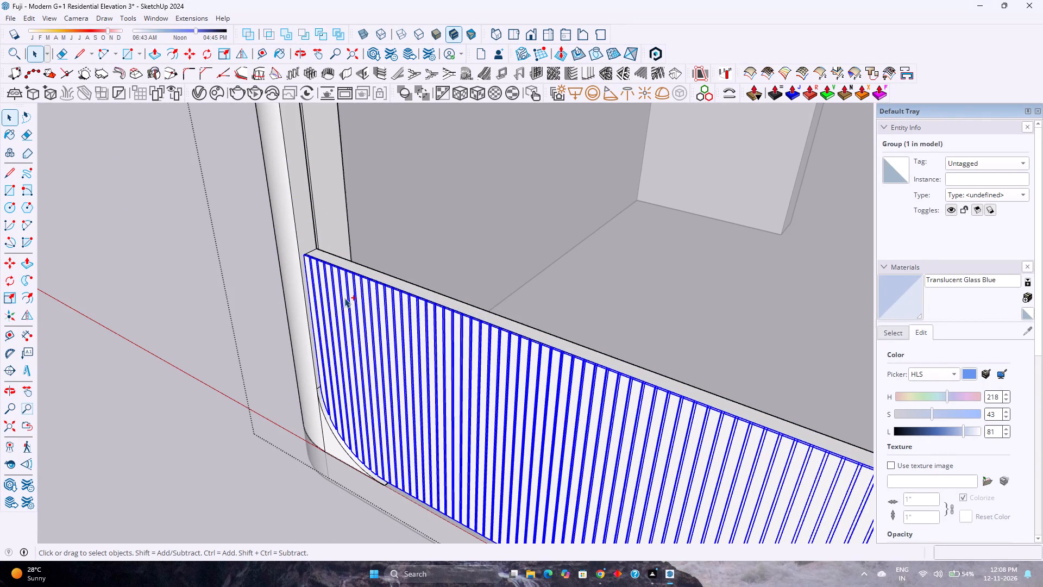
pyautogui.click(152, 328)
pyautogui.scroll(-10, 265, 315)
pyautogui.keyDown('shift'); pyautogui.moveTo(279, 340); pyautogui.dragTo(380, 240, button='middle'); pyautogui.keyUp('shift')
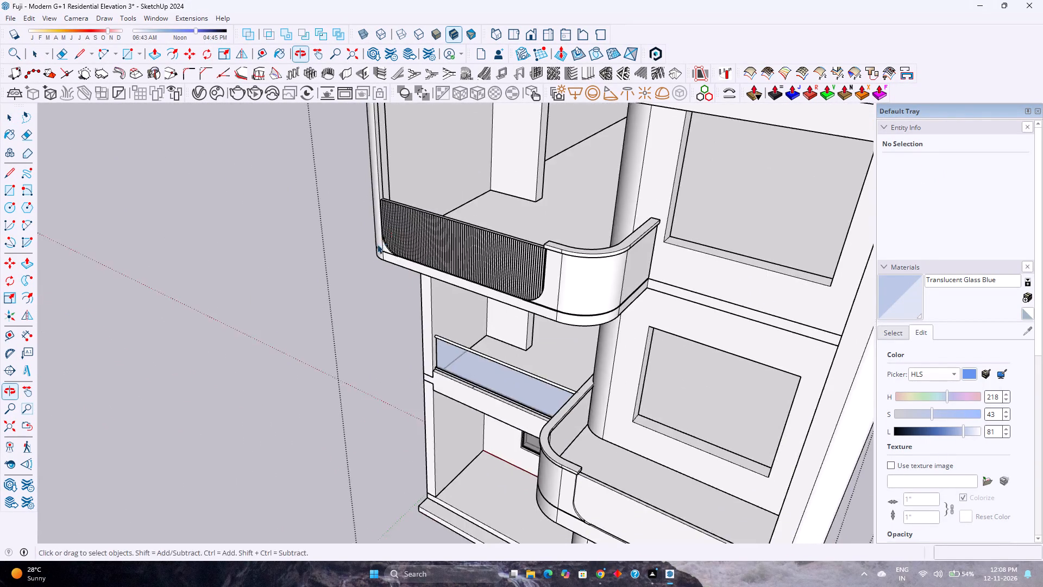
pyautogui.moveTo(373, 249); pyautogui.dragTo(474, 195, button='middle')
pyautogui.keyDown('shift'); pyautogui.moveTo(582, 274); pyautogui.dragTo(229, 376, button='middle'); pyautogui.keyUp('shift')
pyautogui.doubleClick(465, 390)
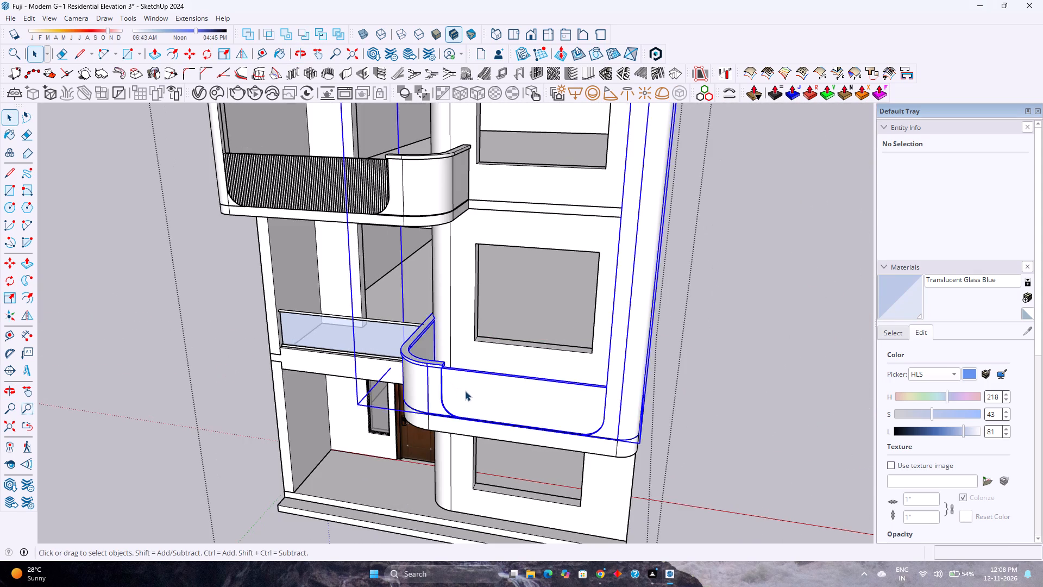
pyautogui.scroll(4, 465, 391)
pyautogui.hotkey('ctrl', 'v')
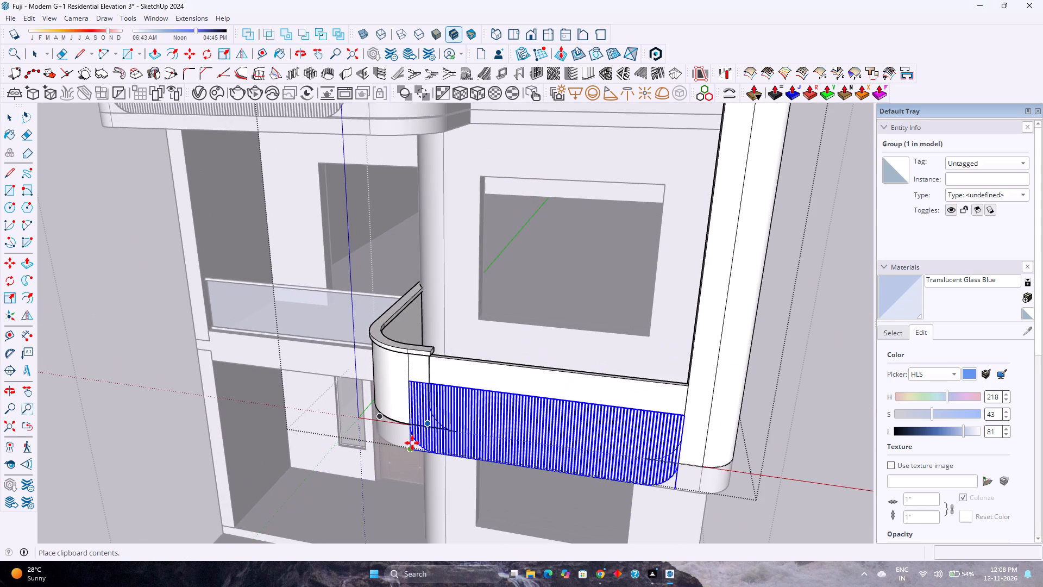
pyautogui.click(412, 443)
# Move the pasted louvre panel by its top corner onto the top corner of the lower balcony's rounded panel recess beside the curved parapet.
pyautogui.scroll(10, 410, 360)
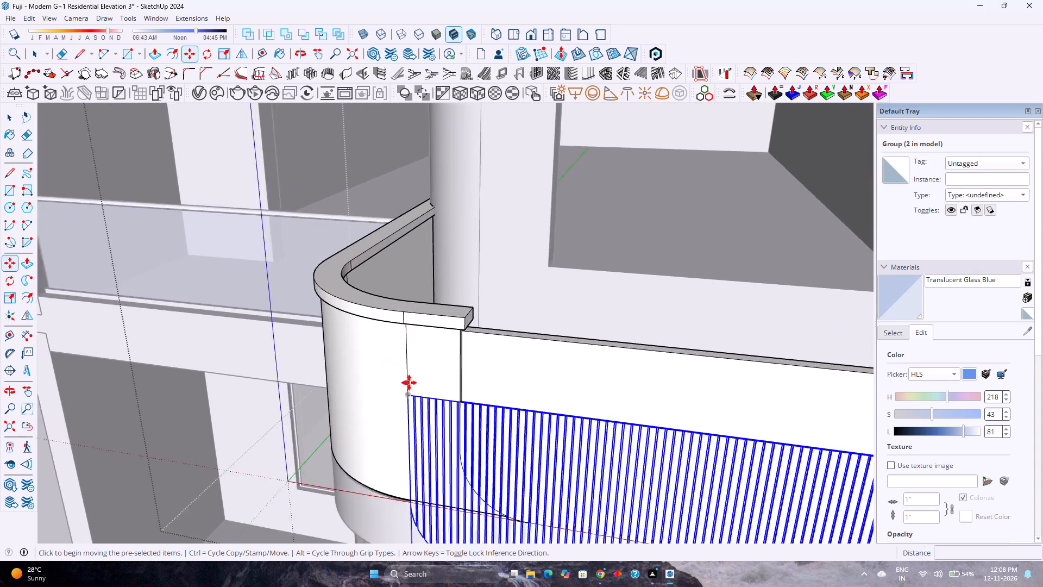
pyautogui.moveTo(409, 383); pyautogui.dragTo(390, 452, button='middle')
pyautogui.scroll(6, 406, 392)
pyautogui.moveTo(411, 390); pyautogui.dragTo(386, 443, button='middle')
pyautogui.scroll(10, 407, 385)
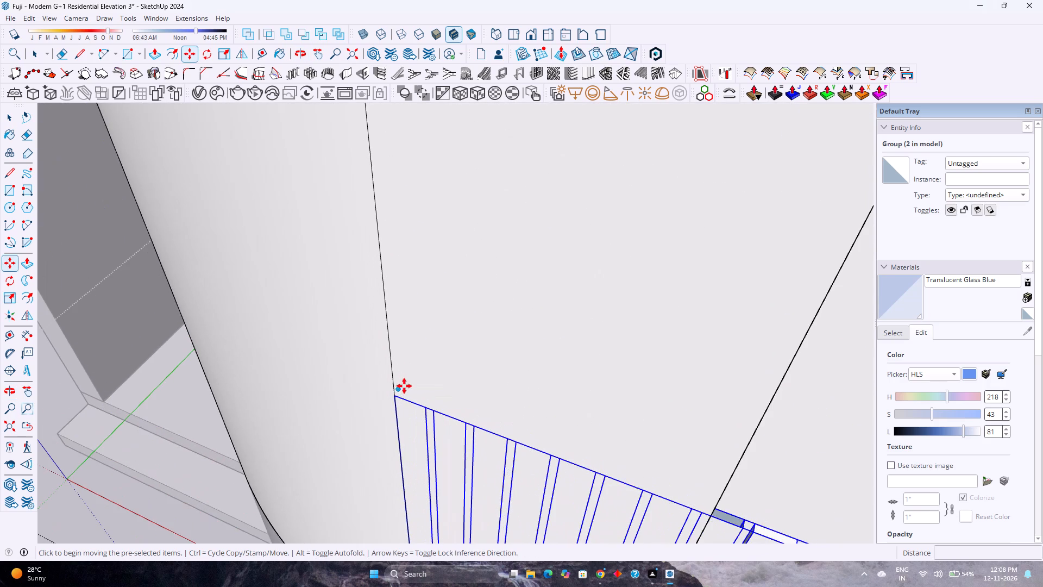
pyautogui.click(399, 388)
pyautogui.scroll(-9, 461, 372)
pyautogui.moveTo(695, 319); pyautogui.dragTo(617, 291, button='middle')
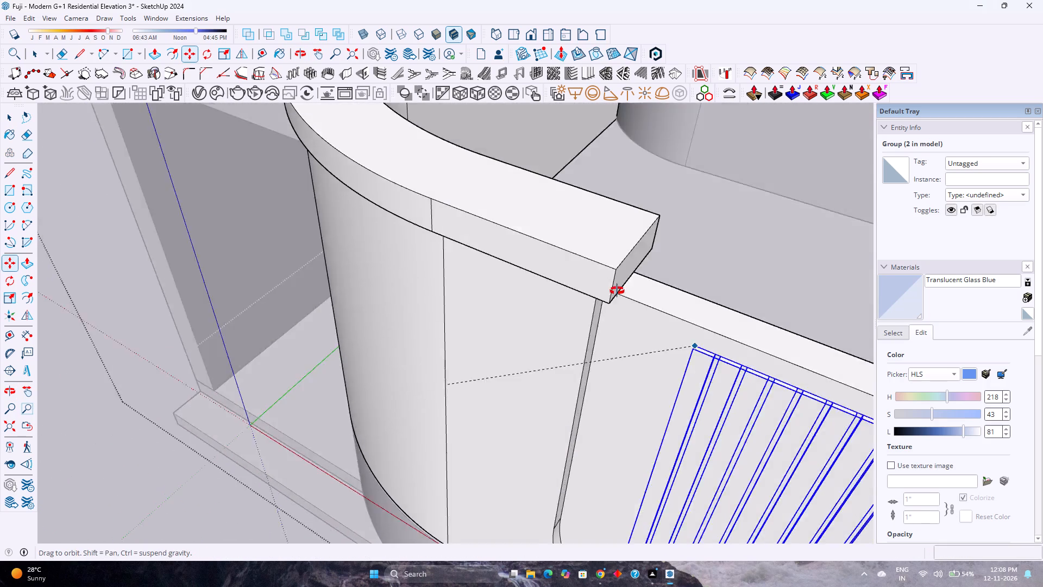
pyautogui.moveTo(617, 291); pyautogui.dragTo(562, 260, button='middle')
pyautogui.scroll(5, 605, 340)
pyautogui.moveTo(606, 341); pyautogui.dragTo(608, 272, button='middle')
pyautogui.middleClick(608, 272)
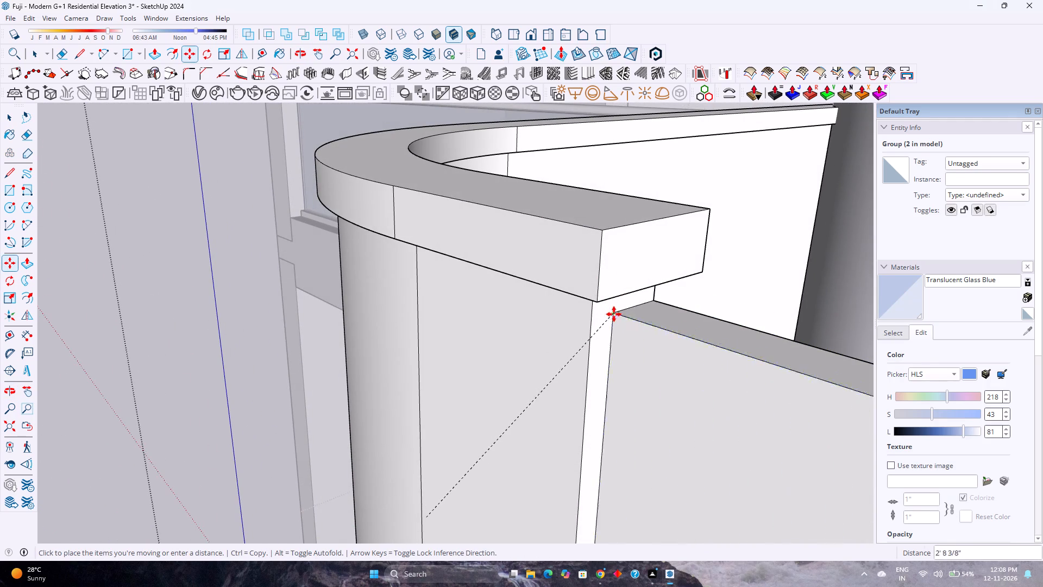
pyautogui.click(613, 311)
pyautogui.scroll(-2, 552, 334)
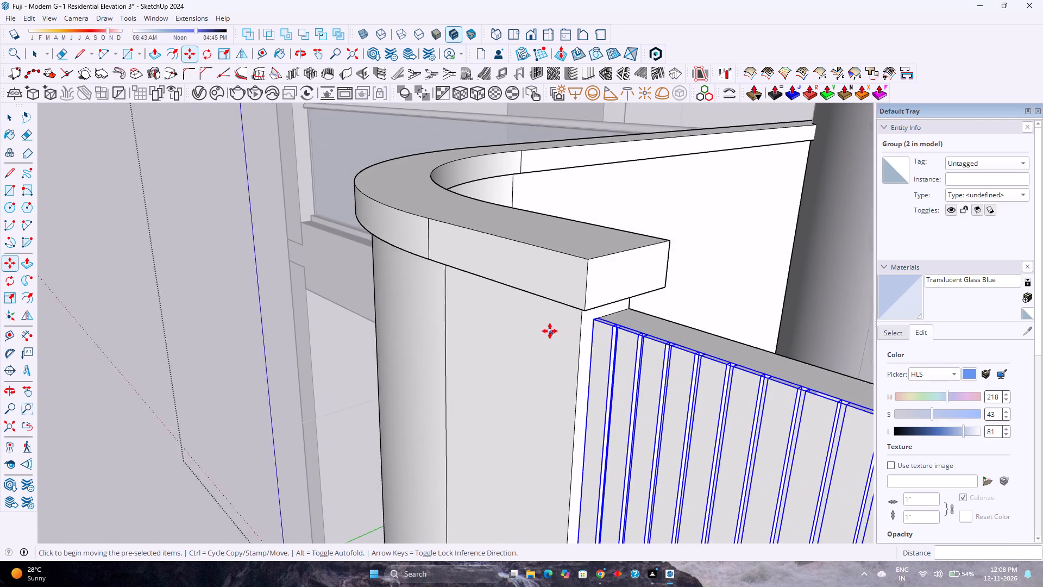
pyautogui.scroll(-12, 550, 331)
pyautogui.moveTo(533, 332); pyautogui.dragTo(677, 314, button='middle')
pyautogui.scroll(-5, 674, 311)
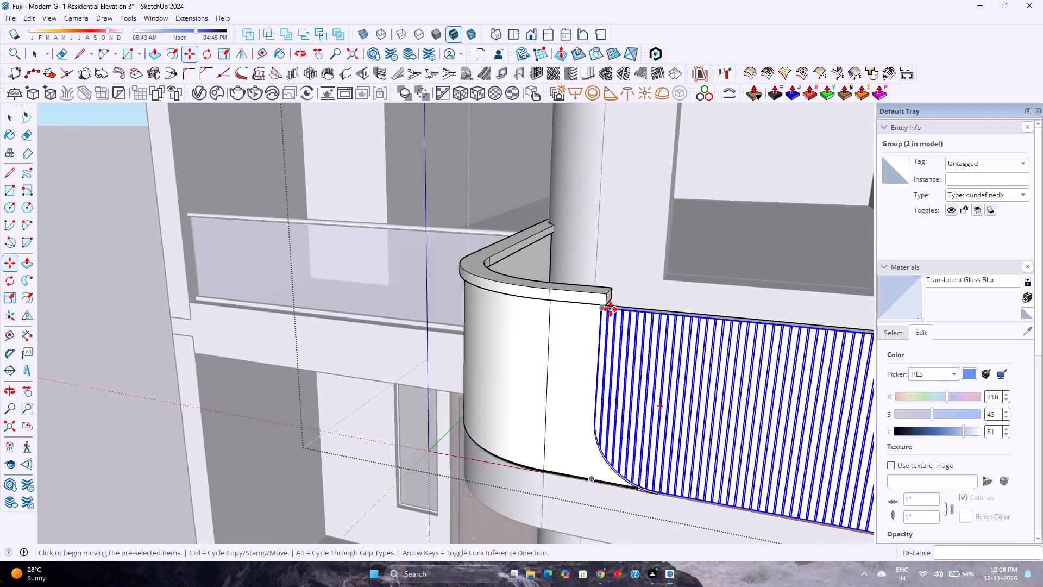
pyautogui.scroll(-15, 611, 309)
pyautogui.press('space')
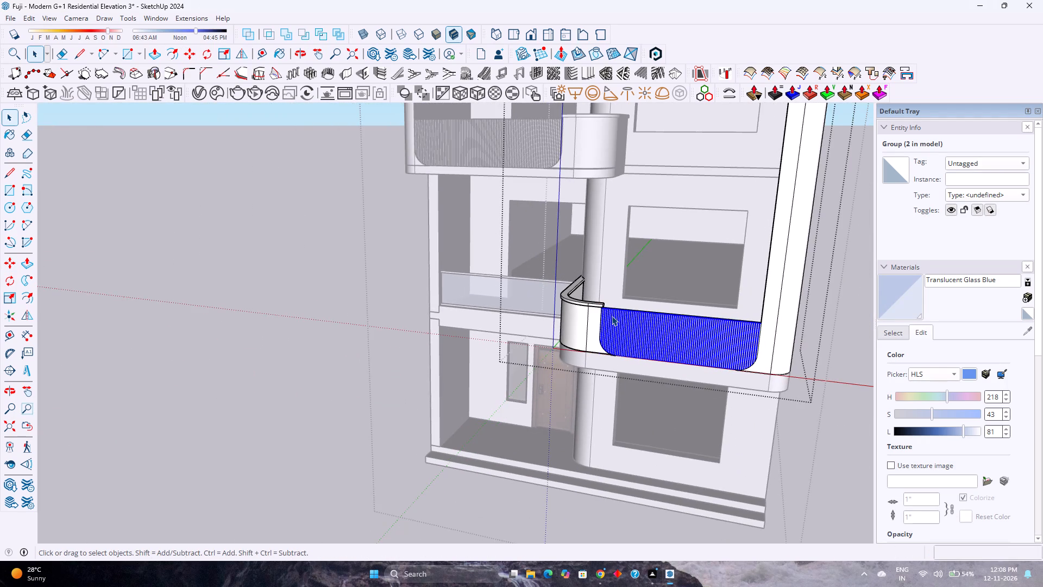
pyautogui.press('Escape')
# Close the balcony group and save the model.
pyautogui.scroll(-2, 642, 316)
pyautogui.moveTo(659, 327); pyautogui.dragTo(795, 351, button='middle')
pyautogui.moveTo(796, 352); pyautogui.dragTo(800, 358, button='middle')
pyautogui.scroll(-3, 648, 327)
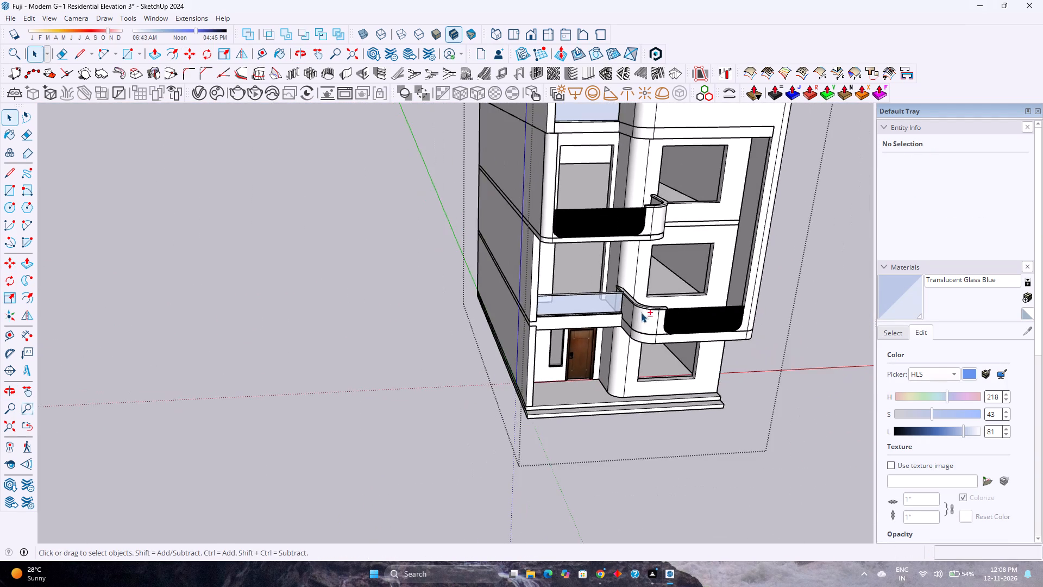
pyautogui.keyDown('shift'); pyautogui.moveTo(641, 313); pyautogui.dragTo(601, 390, button='middle'); pyautogui.keyUp('shift')
pyautogui.moveTo(568, 388); pyautogui.dragTo(537, 338, button='middle')
pyautogui.click(786, 352)
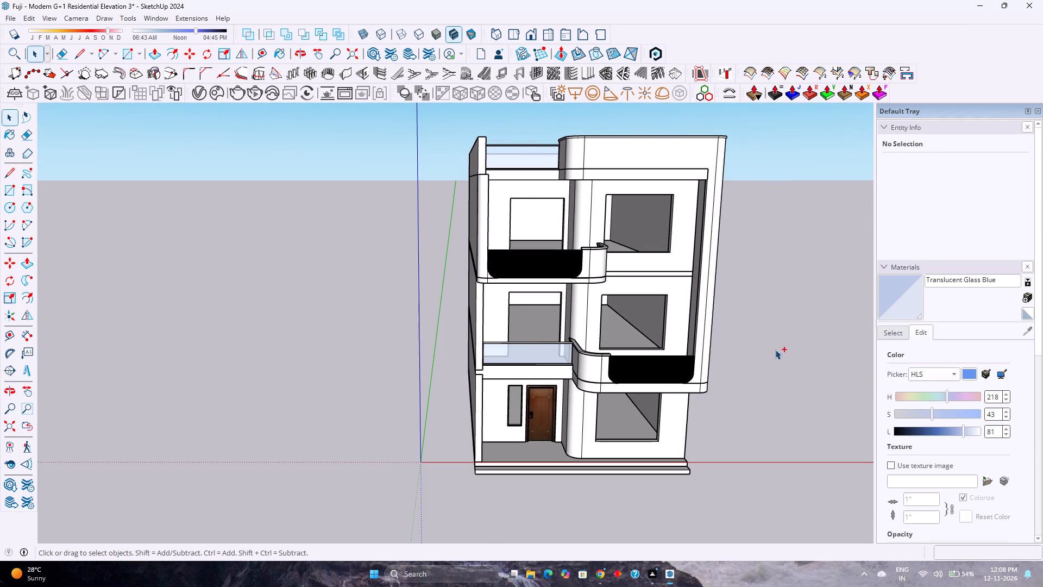
pyautogui.hotkey('ctrl', 's')
# Examine both louvred balconies against the whole elevation in the standard front view.
pyautogui.click(529, 39)
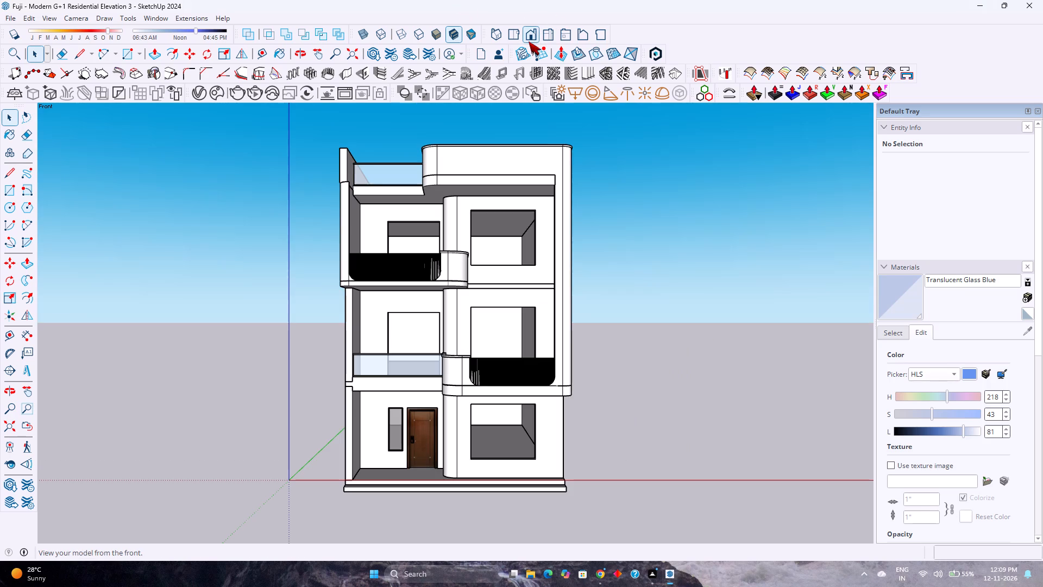
pyautogui.scroll(-4, 577, 154)
pyautogui.scroll(2, 543, 166)
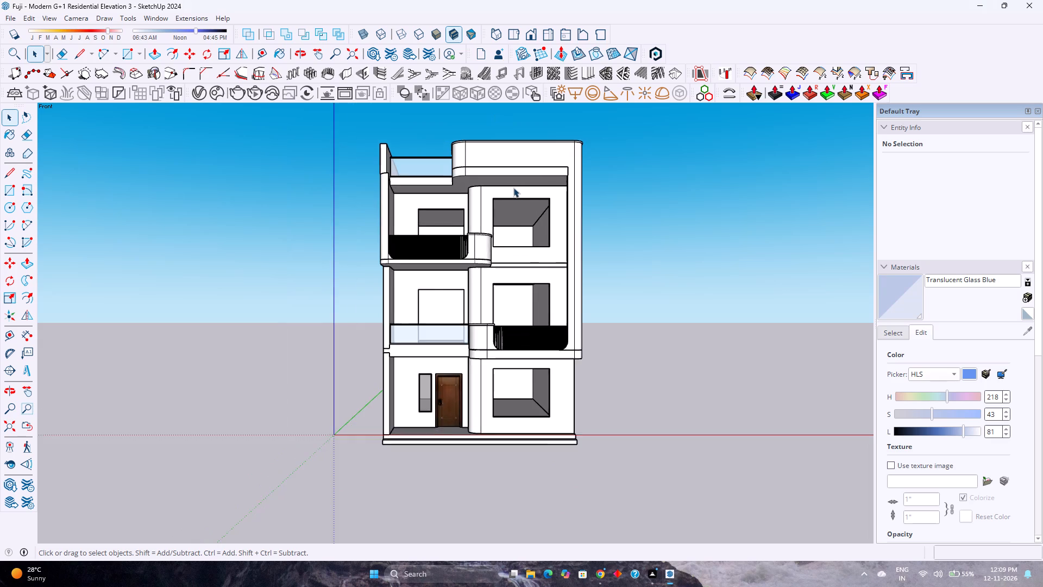
pyautogui.scroll(3, 513, 188)
pyautogui.moveTo(512, 195); pyautogui.dragTo(531, 210, button='middle')
pyautogui.scroll(4, 504, 232)
pyautogui.scroll(-3, 504, 232)
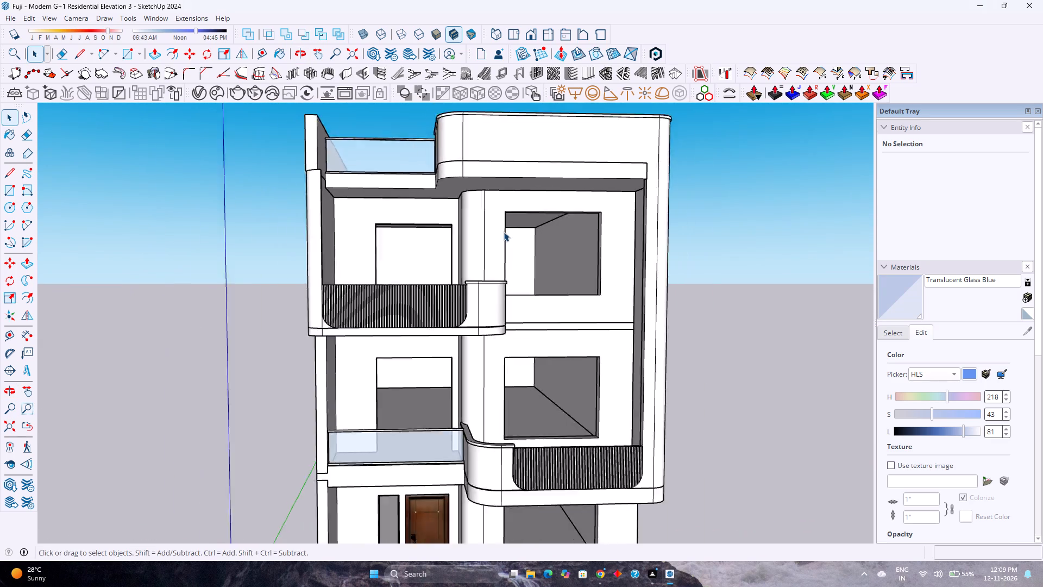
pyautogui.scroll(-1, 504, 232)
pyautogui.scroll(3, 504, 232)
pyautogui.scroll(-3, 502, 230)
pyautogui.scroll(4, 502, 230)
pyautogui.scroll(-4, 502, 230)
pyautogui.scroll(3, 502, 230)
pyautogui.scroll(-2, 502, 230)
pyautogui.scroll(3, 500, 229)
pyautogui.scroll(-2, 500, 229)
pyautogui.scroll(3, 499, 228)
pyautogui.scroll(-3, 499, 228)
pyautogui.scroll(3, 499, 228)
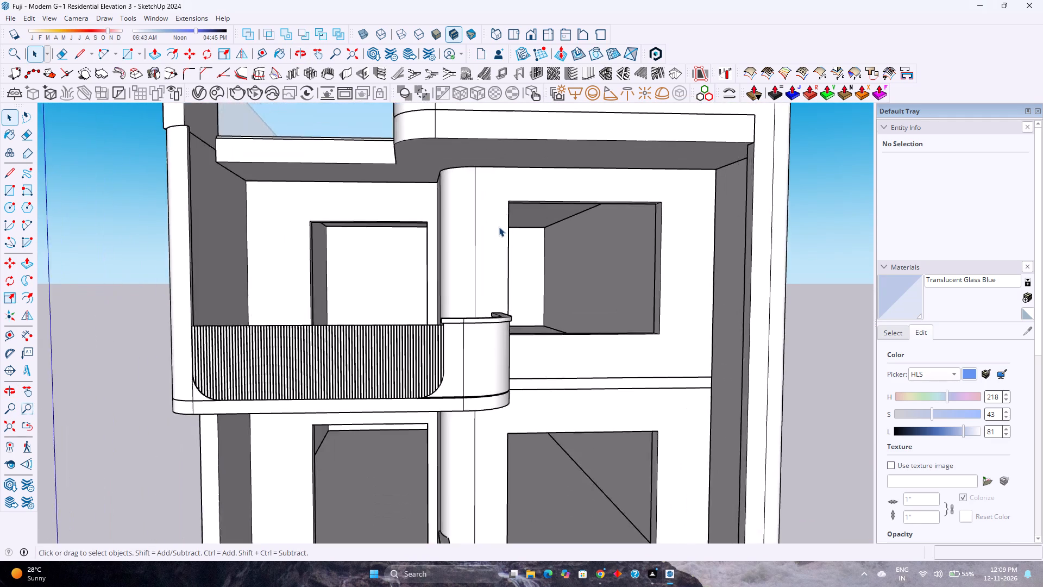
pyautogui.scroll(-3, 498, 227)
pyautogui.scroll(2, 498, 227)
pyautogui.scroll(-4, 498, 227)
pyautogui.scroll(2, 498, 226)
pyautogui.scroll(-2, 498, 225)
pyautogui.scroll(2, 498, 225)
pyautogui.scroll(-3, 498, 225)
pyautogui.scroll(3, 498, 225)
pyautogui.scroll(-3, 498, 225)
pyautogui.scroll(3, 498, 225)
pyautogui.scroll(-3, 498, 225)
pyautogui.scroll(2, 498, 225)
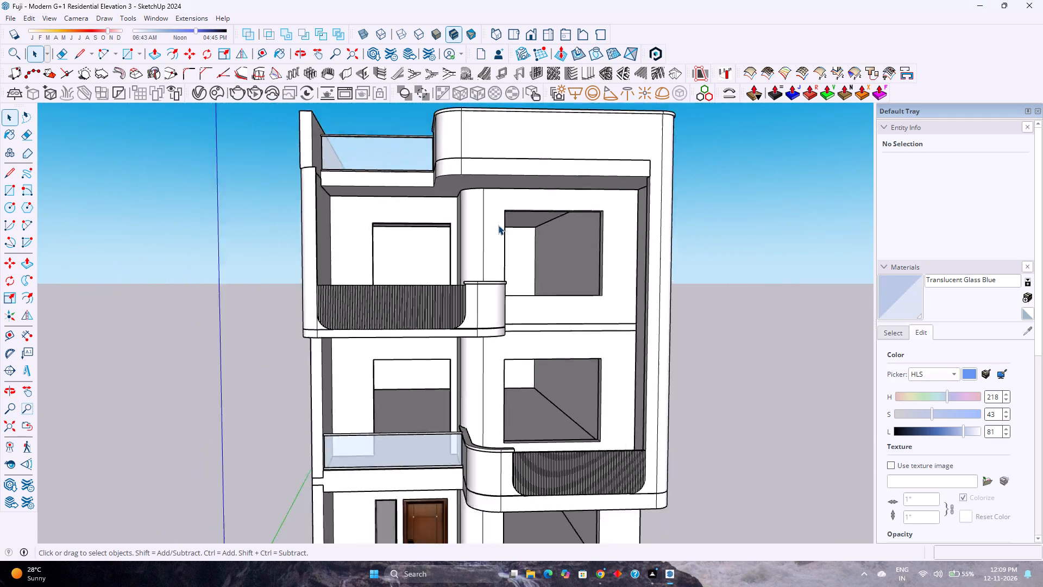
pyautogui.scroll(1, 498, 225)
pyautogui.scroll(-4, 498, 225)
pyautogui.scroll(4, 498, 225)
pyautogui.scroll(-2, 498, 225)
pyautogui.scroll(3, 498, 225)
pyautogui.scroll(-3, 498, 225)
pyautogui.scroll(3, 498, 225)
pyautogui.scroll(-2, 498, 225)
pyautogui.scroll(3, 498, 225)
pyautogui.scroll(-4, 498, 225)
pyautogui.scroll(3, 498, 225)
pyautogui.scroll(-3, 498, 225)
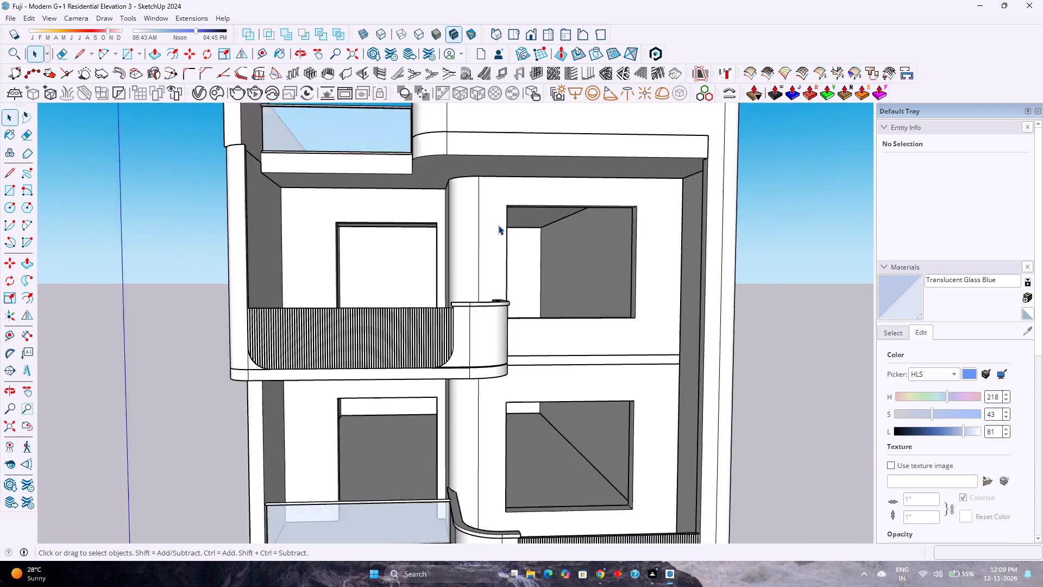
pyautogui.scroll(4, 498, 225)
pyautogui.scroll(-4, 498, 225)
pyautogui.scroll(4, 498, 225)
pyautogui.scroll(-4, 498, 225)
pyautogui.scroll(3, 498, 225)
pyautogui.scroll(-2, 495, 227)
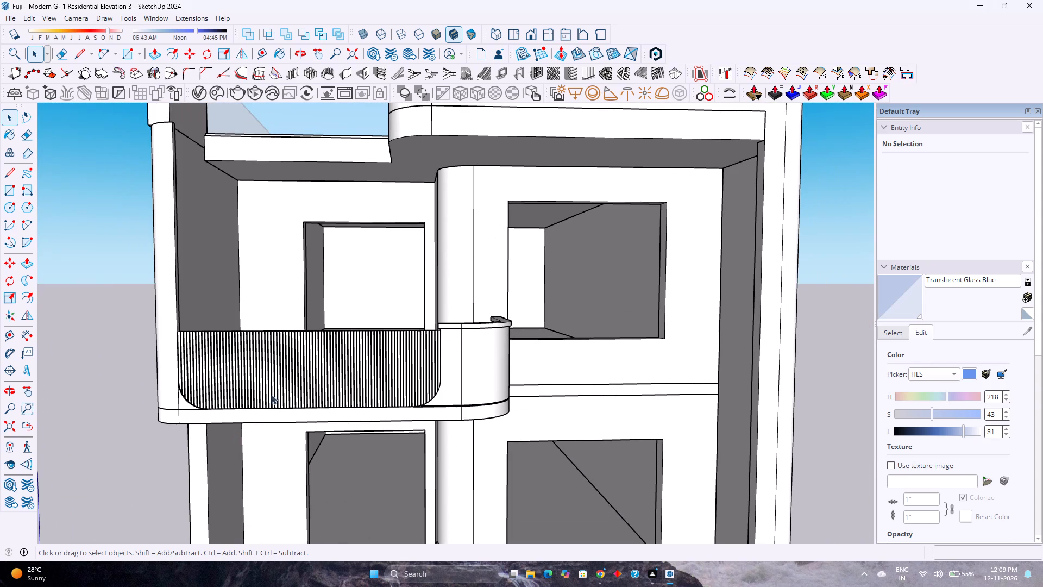
# Examine the facade with both louvred balconies from low angles at each front corner.
pyautogui.scroll(-8, 286, 376)
pyautogui.moveTo(329, 452); pyautogui.dragTo(335, 377, button='middle')
pyautogui.middleClick(335, 377)
pyautogui.middleClick(335, 377)
pyautogui.scroll(4, 336, 377)
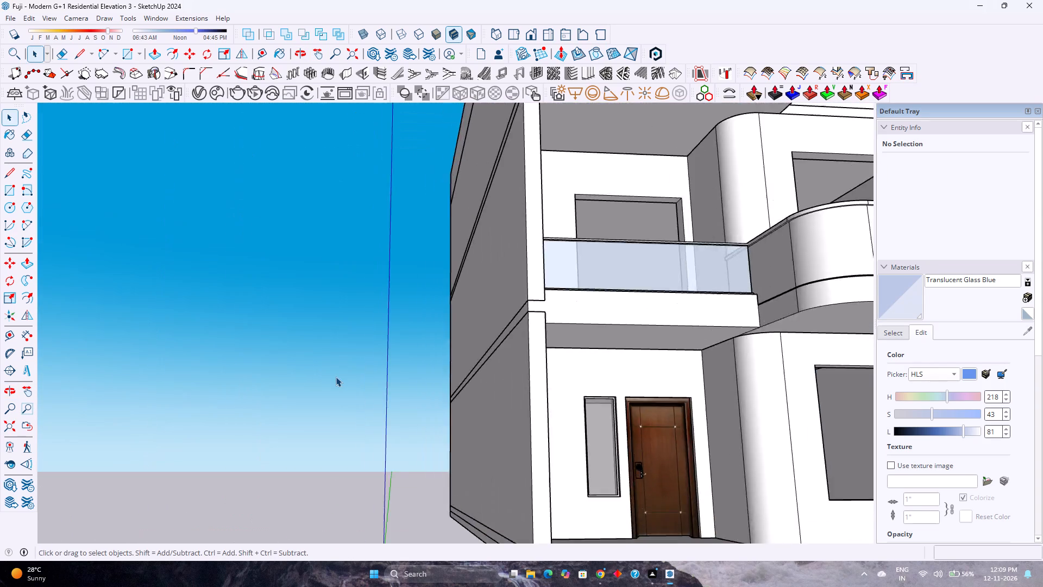
pyautogui.scroll(-9, 335, 377)
pyautogui.scroll(2, 623, 290)
pyautogui.moveTo(623, 290); pyautogui.dragTo(518, 352, button='middle')
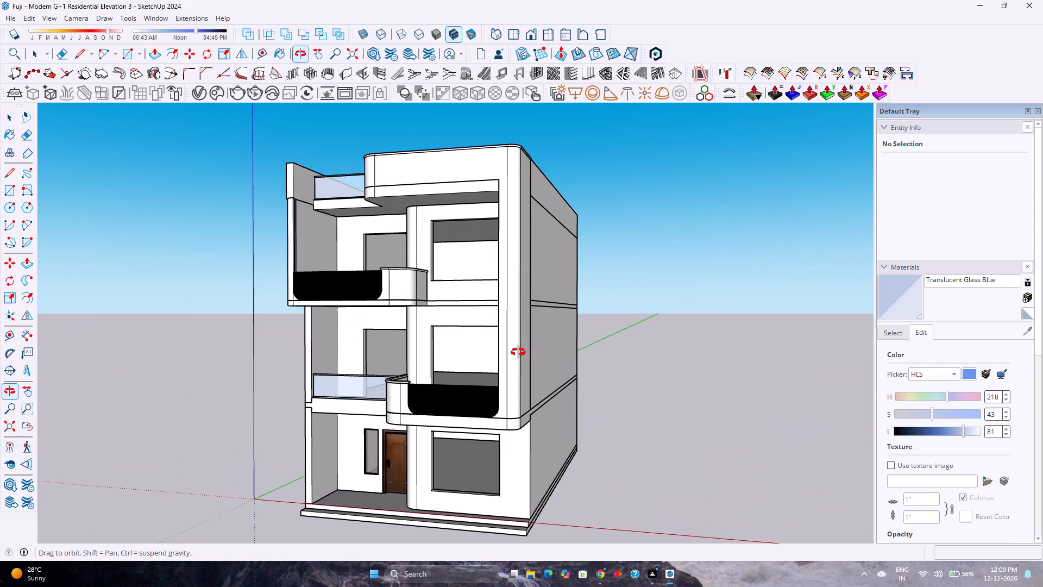
pyautogui.moveTo(518, 352); pyautogui.dragTo(518, 352, button='middle')
pyautogui.middleClick(518, 352)
pyautogui.scroll(4, 430, 358)
pyautogui.scroll(-4, 430, 358)
pyautogui.scroll(3, 430, 358)
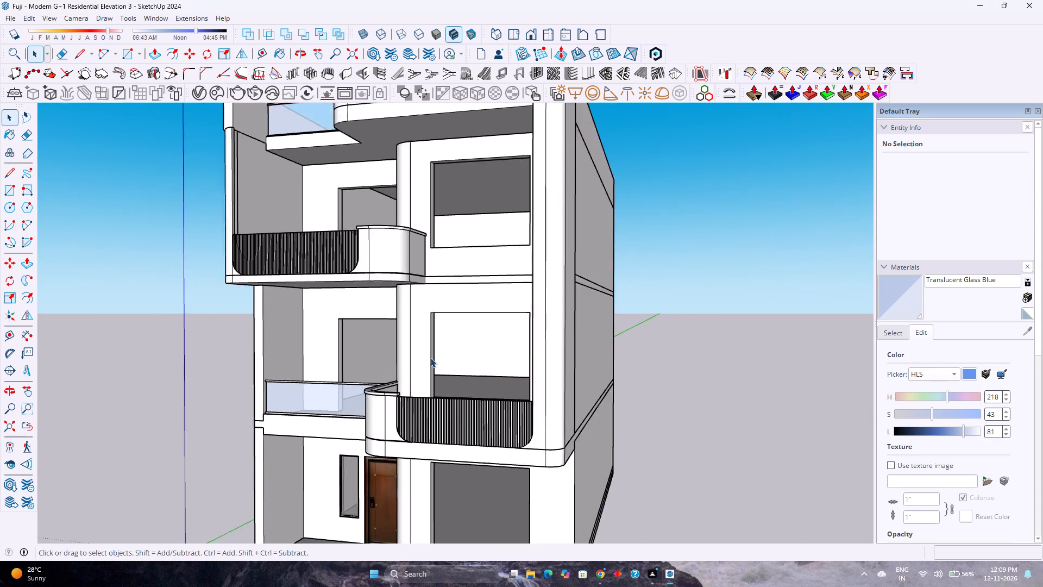
pyautogui.scroll(-3, 430, 358)
pyautogui.scroll(3, 430, 358)
pyautogui.scroll(-4, 430, 358)
pyautogui.scroll(6, 430, 358)
pyautogui.moveTo(426, 363); pyautogui.dragTo(447, 371, button='middle')
pyautogui.middleClick(447, 371)
pyautogui.scroll(-3, 447, 370)
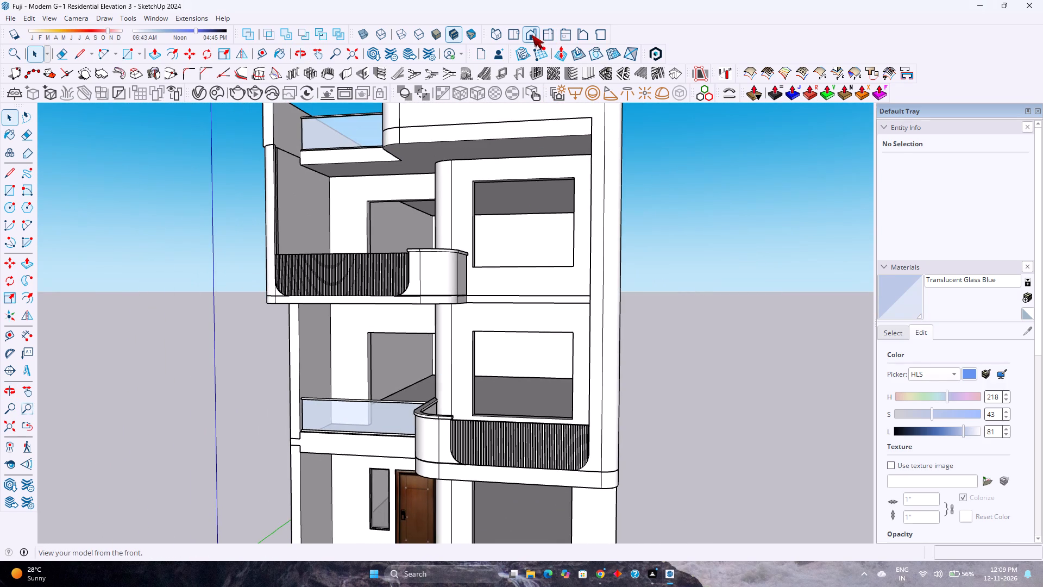
# Examine both louvred balconies and the full height of the facade in the standard front view.
pyautogui.click(531, 34)
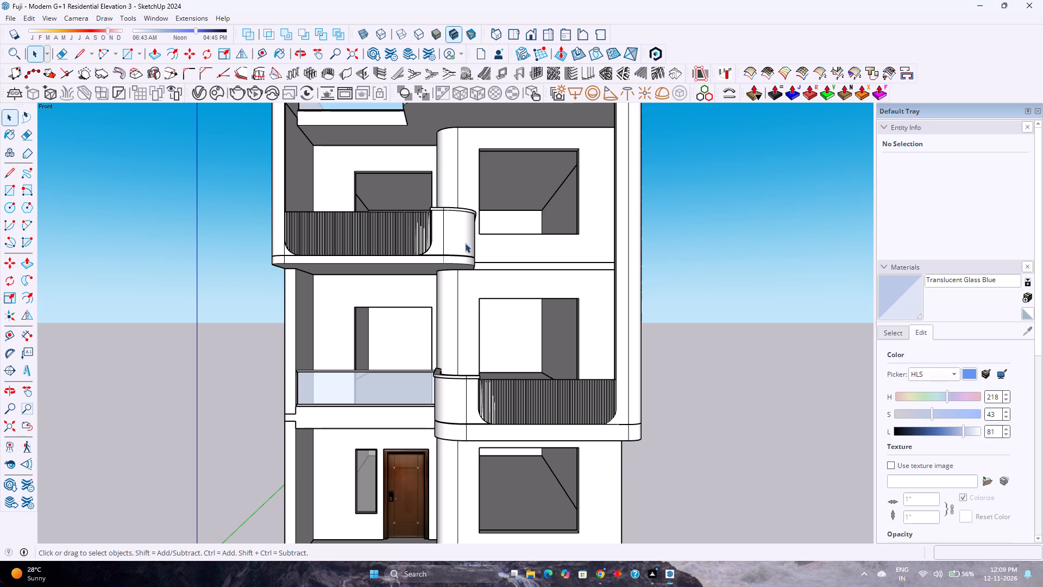
pyautogui.scroll(-2, 459, 253)
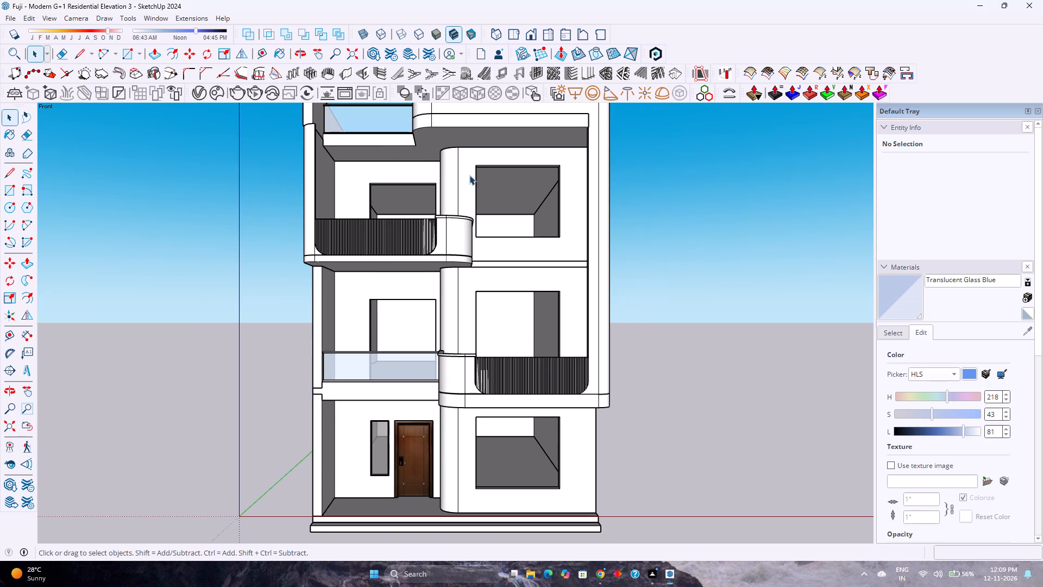
pyautogui.scroll(-2, 472, 165)
pyautogui.scroll(3, 460, 160)
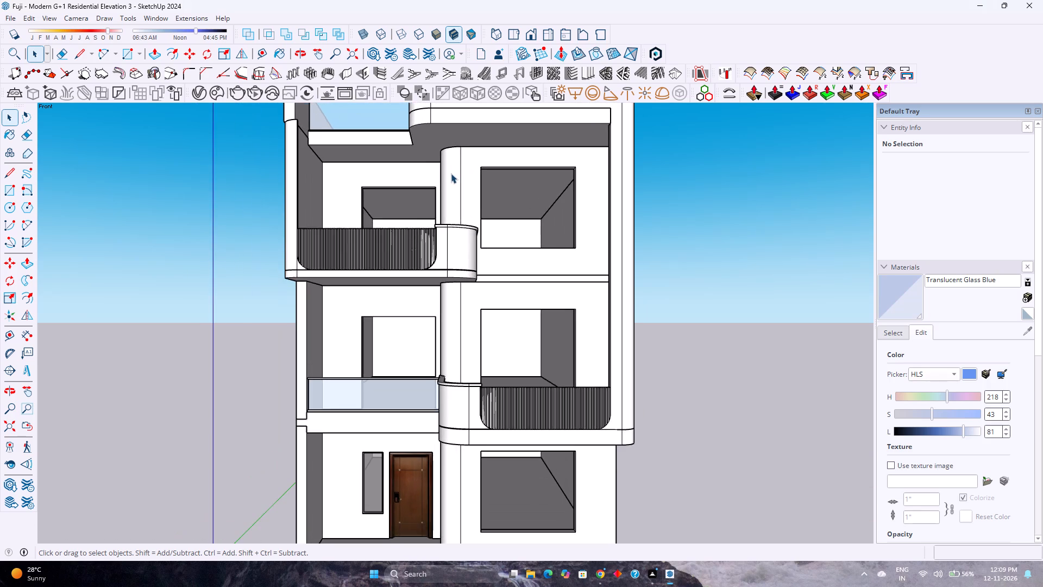
pyautogui.scroll(-1, 450, 174)
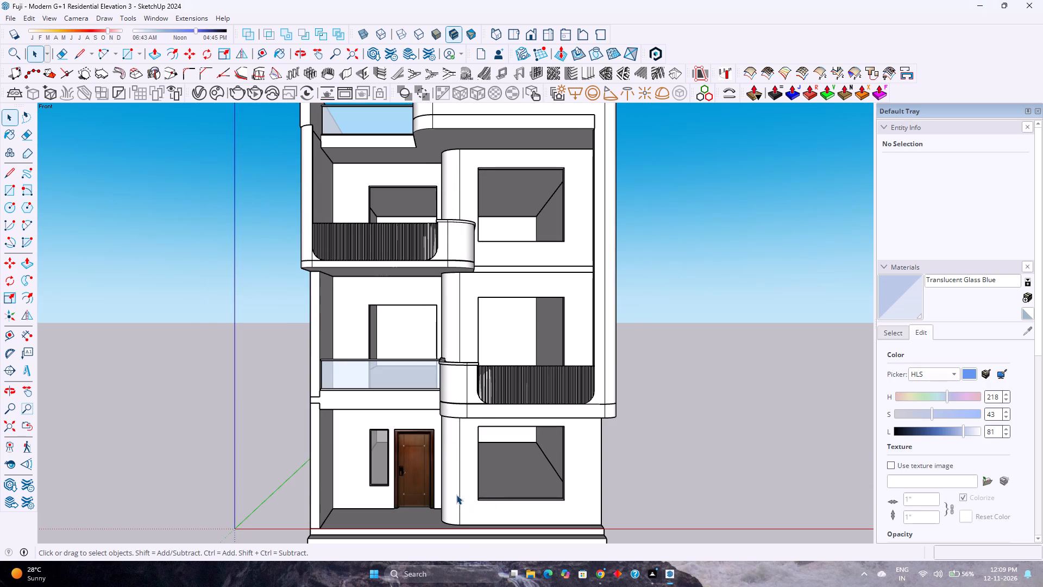
pyautogui.scroll(-2, 456, 496)
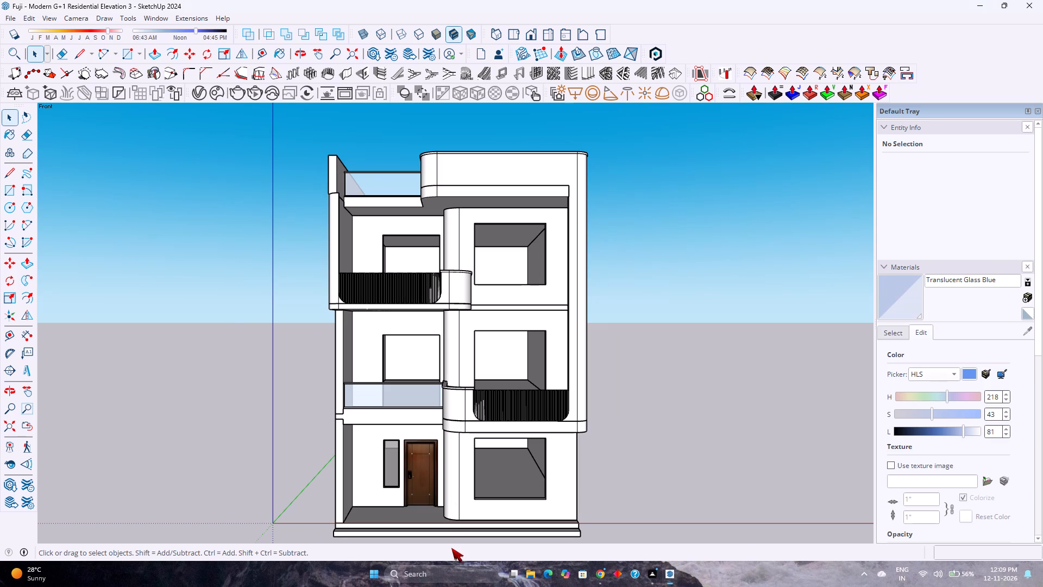
pyautogui.scroll(1, 455, 539)
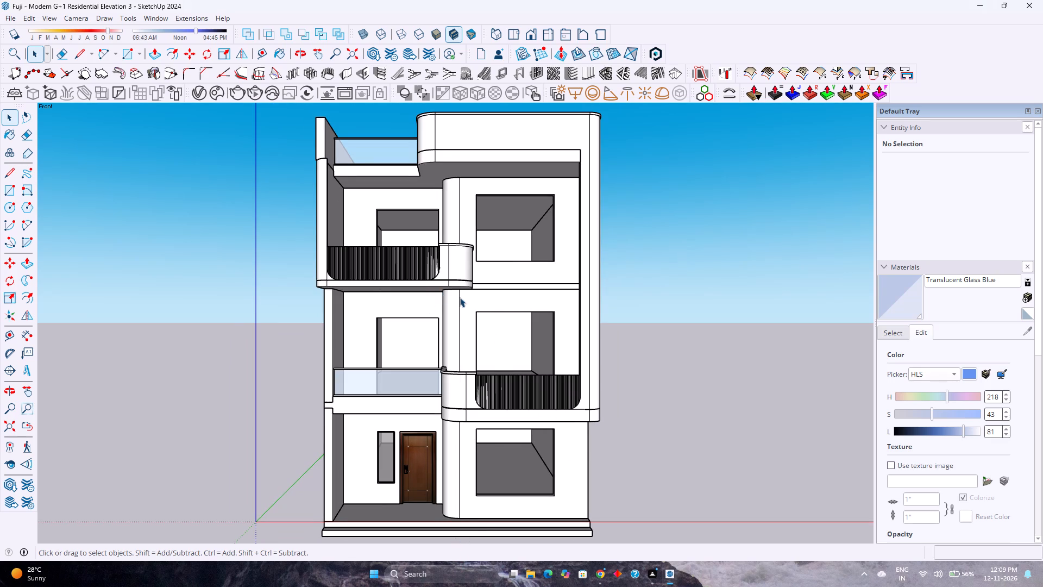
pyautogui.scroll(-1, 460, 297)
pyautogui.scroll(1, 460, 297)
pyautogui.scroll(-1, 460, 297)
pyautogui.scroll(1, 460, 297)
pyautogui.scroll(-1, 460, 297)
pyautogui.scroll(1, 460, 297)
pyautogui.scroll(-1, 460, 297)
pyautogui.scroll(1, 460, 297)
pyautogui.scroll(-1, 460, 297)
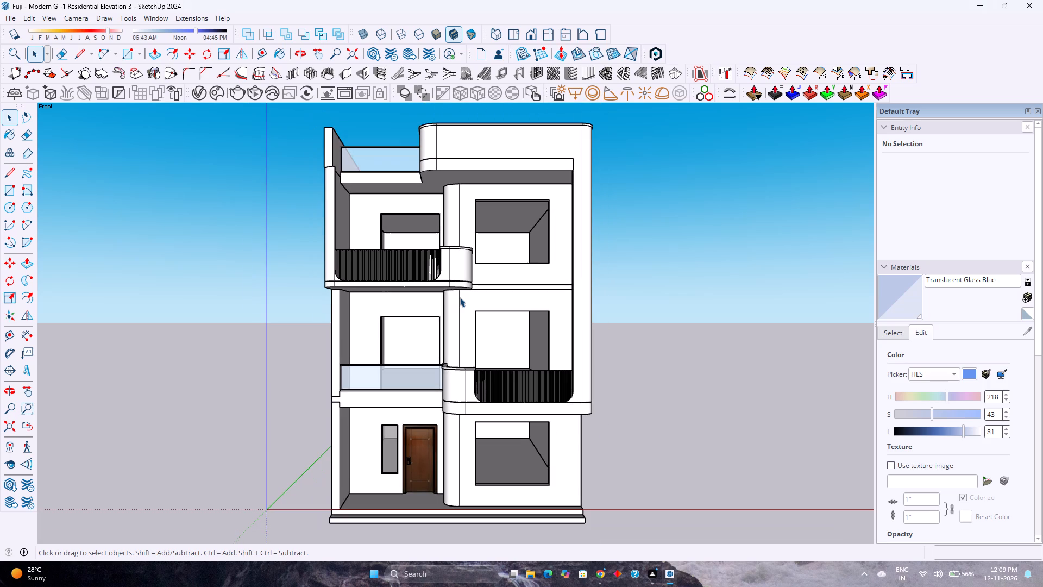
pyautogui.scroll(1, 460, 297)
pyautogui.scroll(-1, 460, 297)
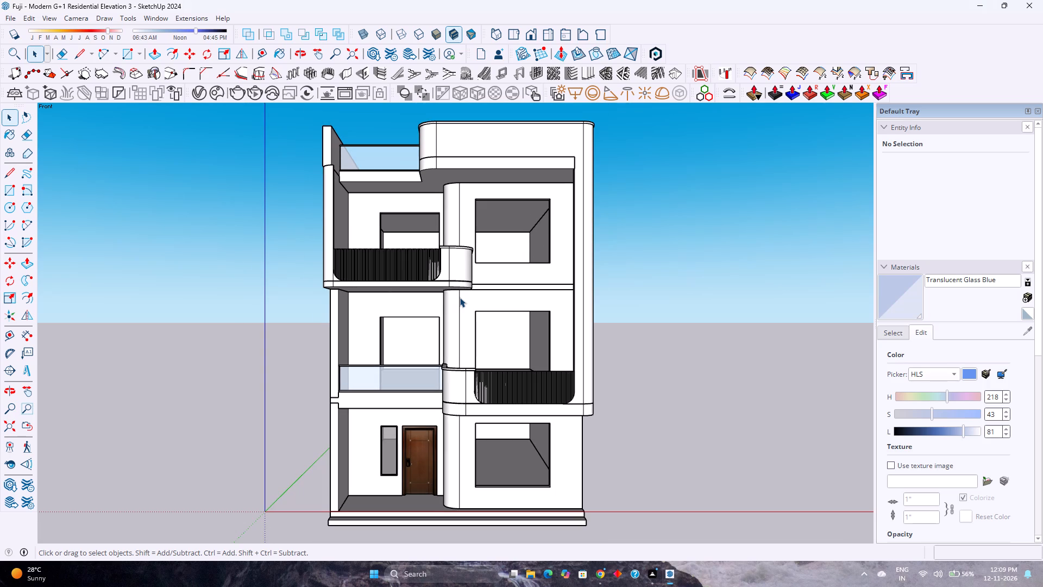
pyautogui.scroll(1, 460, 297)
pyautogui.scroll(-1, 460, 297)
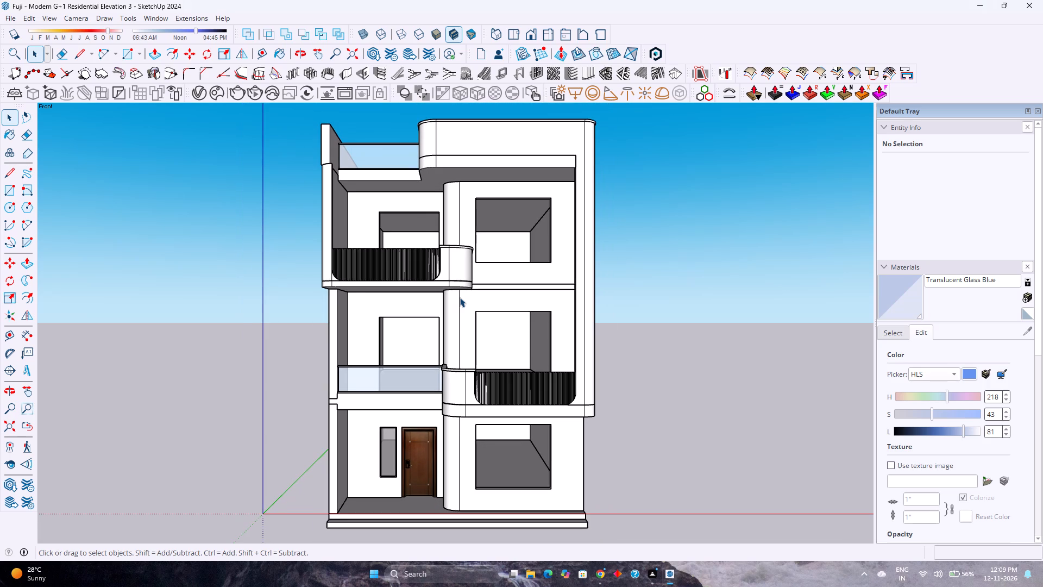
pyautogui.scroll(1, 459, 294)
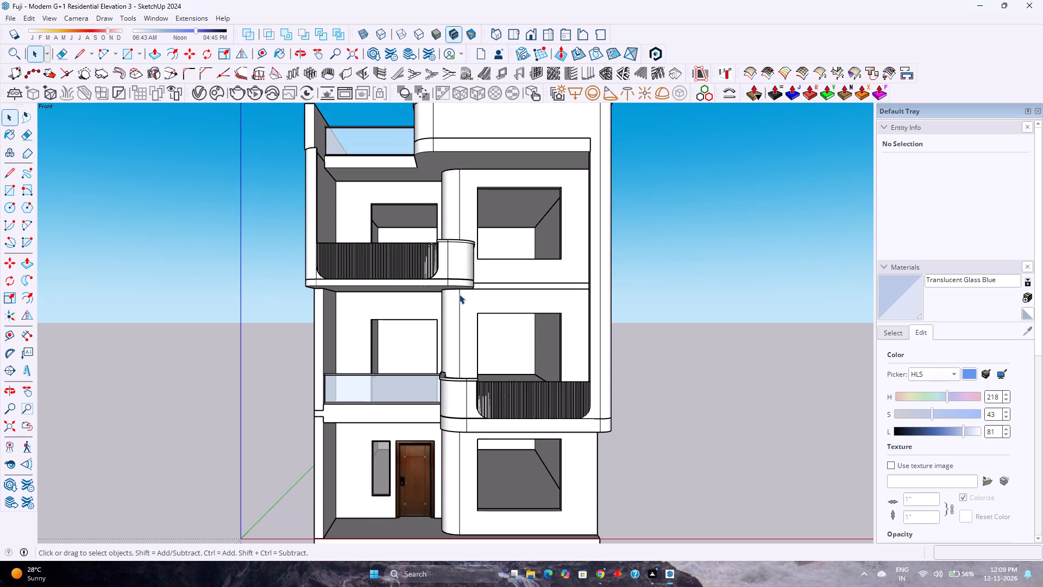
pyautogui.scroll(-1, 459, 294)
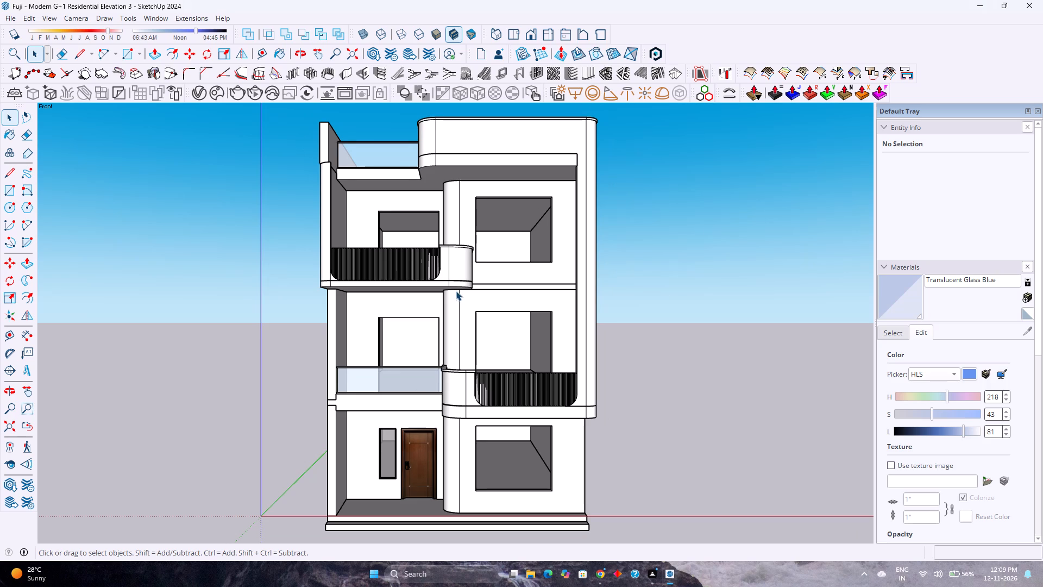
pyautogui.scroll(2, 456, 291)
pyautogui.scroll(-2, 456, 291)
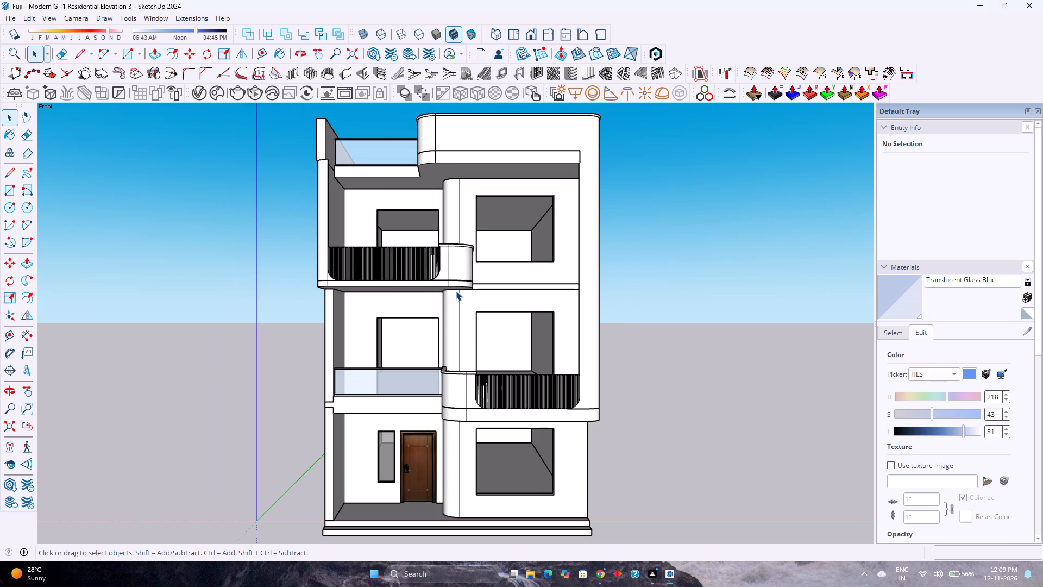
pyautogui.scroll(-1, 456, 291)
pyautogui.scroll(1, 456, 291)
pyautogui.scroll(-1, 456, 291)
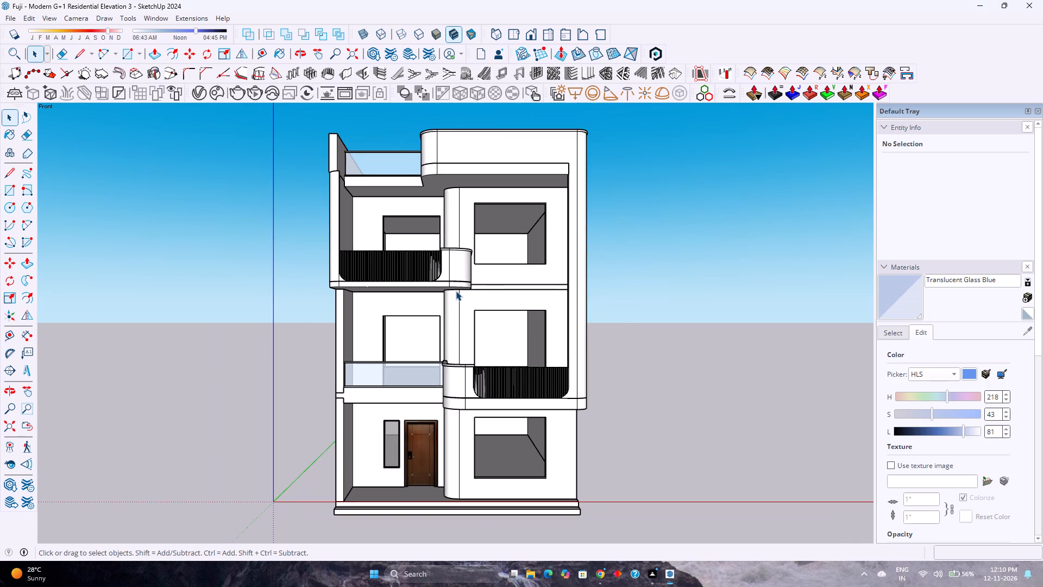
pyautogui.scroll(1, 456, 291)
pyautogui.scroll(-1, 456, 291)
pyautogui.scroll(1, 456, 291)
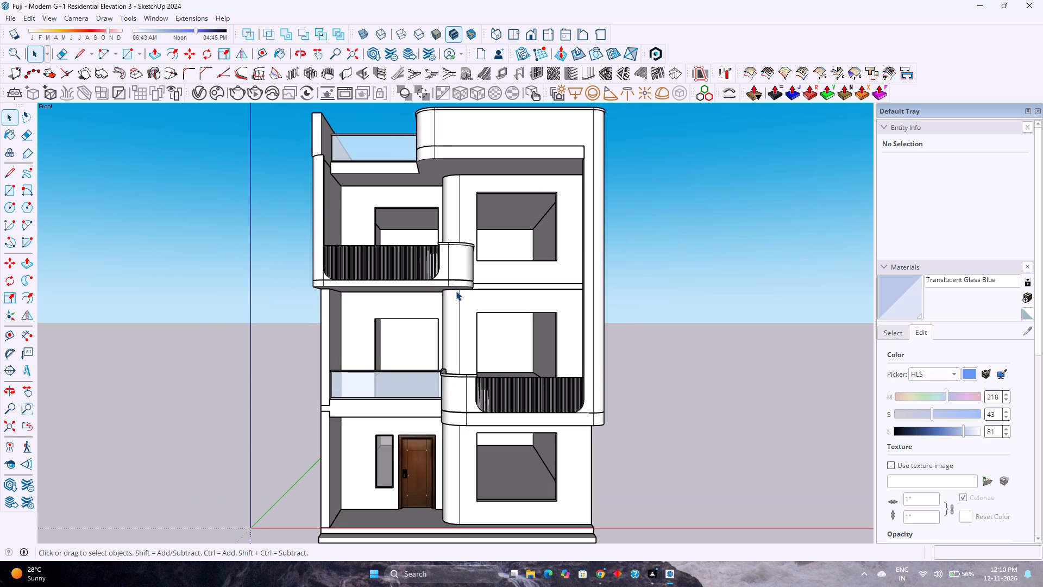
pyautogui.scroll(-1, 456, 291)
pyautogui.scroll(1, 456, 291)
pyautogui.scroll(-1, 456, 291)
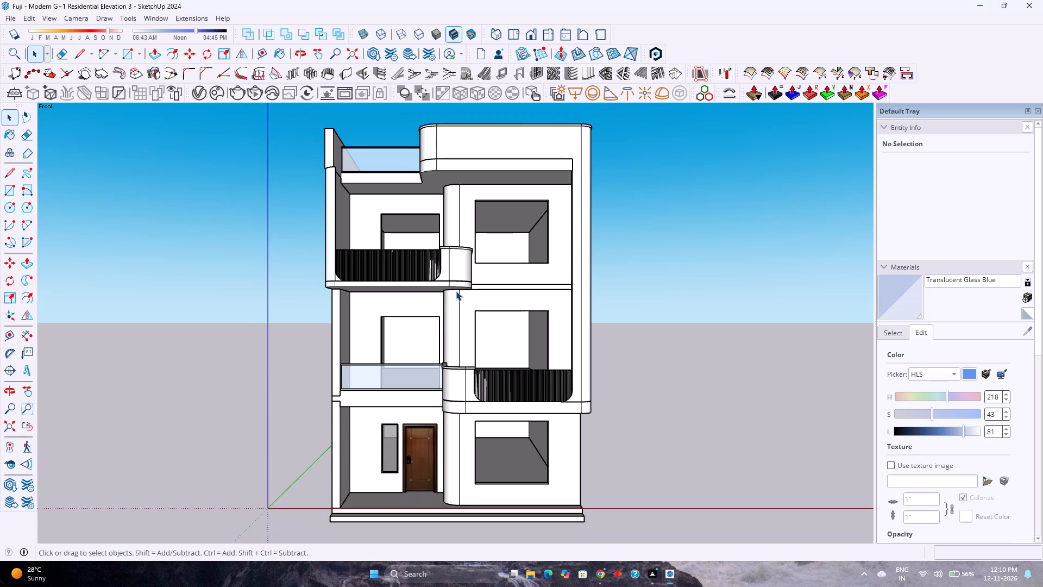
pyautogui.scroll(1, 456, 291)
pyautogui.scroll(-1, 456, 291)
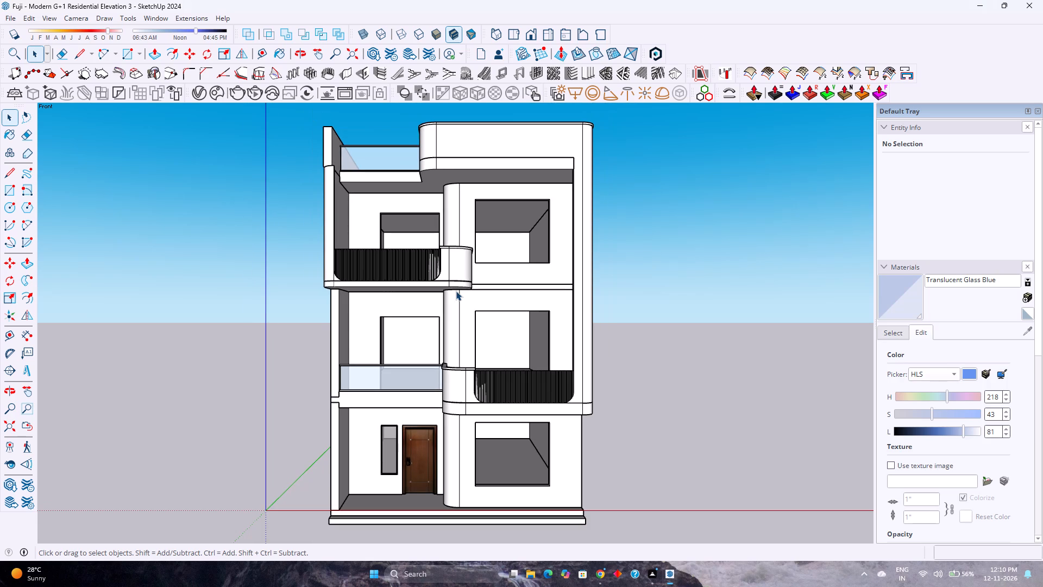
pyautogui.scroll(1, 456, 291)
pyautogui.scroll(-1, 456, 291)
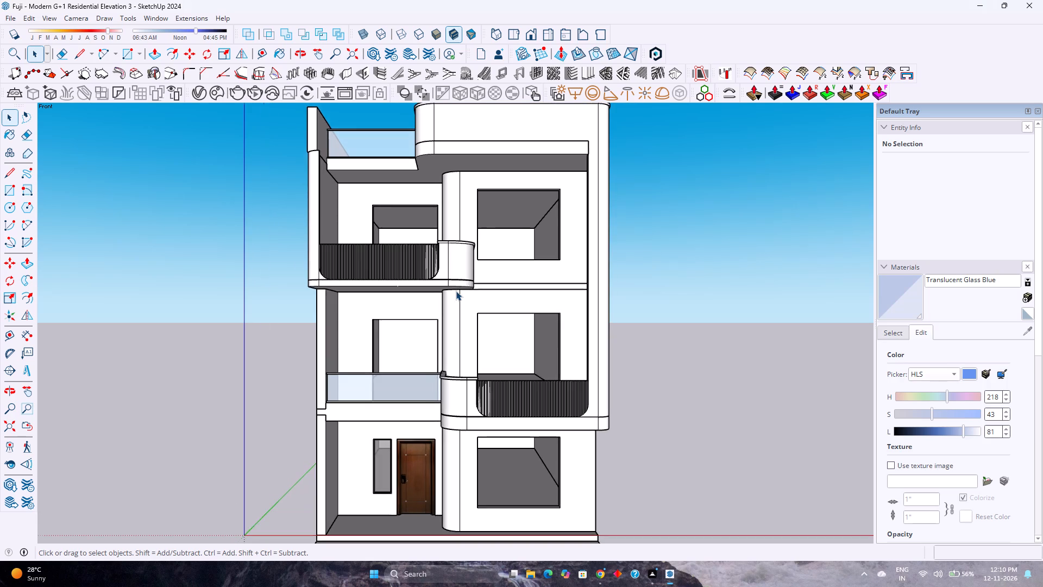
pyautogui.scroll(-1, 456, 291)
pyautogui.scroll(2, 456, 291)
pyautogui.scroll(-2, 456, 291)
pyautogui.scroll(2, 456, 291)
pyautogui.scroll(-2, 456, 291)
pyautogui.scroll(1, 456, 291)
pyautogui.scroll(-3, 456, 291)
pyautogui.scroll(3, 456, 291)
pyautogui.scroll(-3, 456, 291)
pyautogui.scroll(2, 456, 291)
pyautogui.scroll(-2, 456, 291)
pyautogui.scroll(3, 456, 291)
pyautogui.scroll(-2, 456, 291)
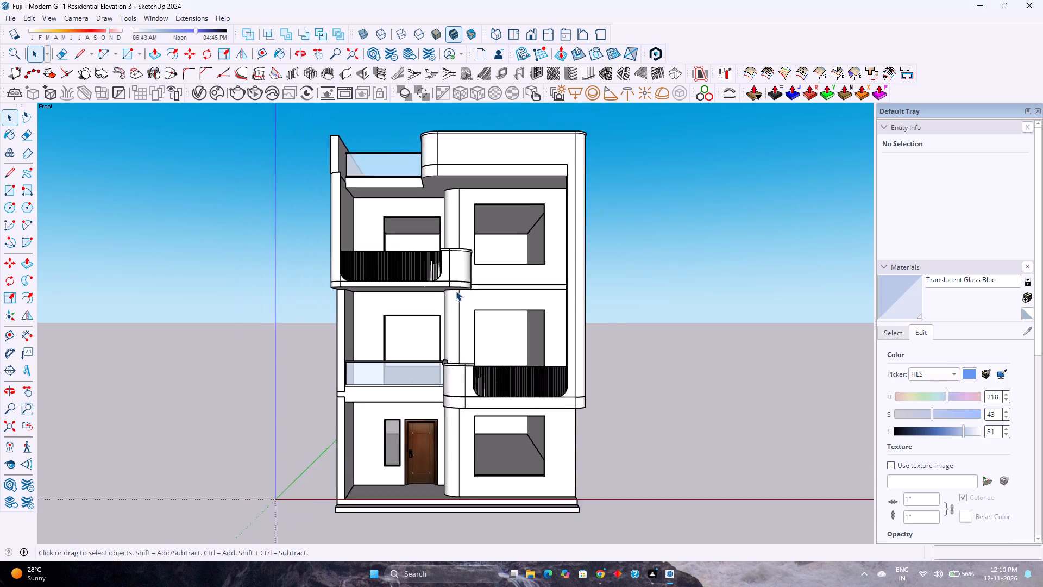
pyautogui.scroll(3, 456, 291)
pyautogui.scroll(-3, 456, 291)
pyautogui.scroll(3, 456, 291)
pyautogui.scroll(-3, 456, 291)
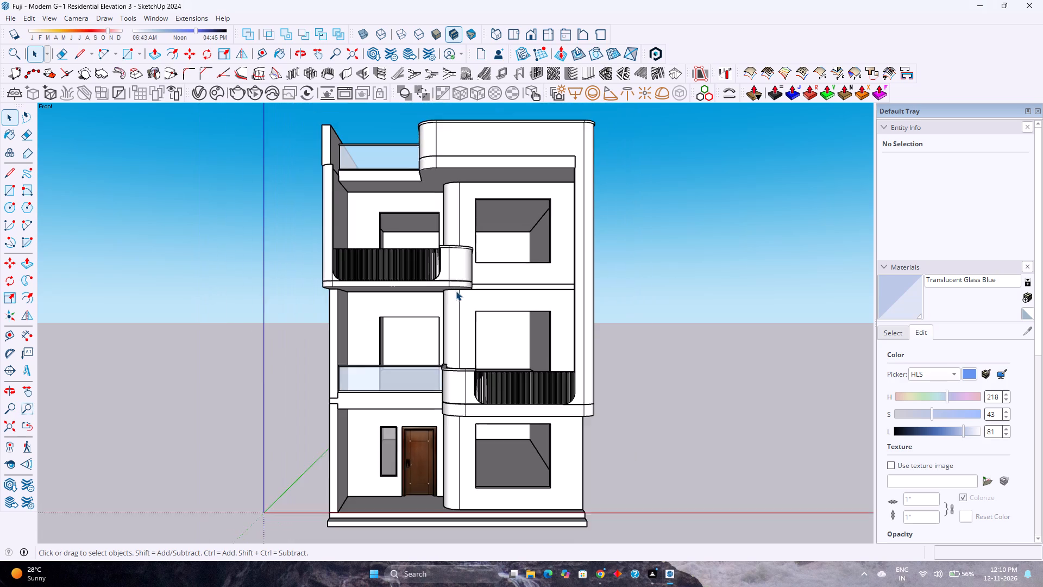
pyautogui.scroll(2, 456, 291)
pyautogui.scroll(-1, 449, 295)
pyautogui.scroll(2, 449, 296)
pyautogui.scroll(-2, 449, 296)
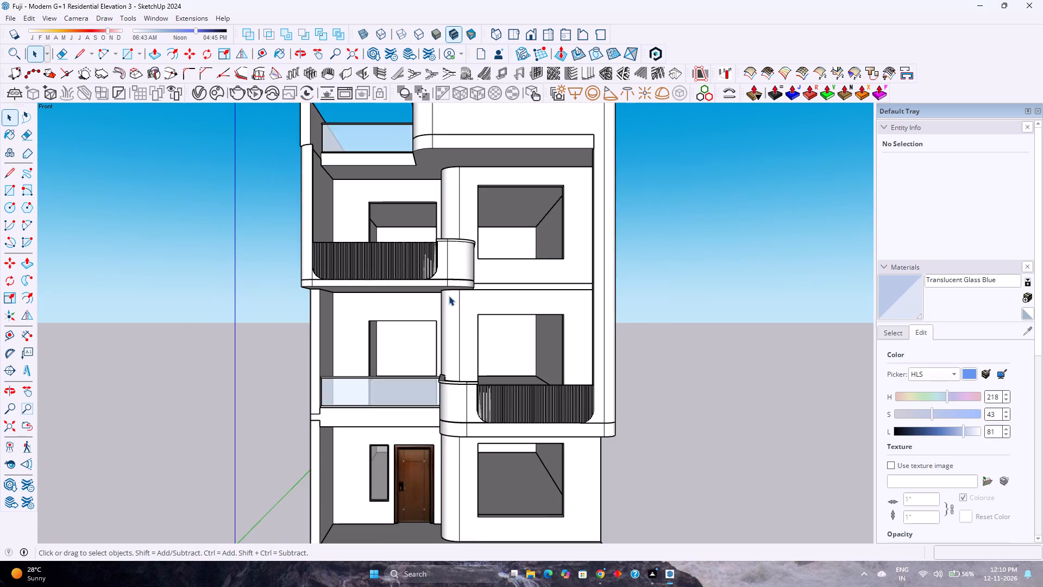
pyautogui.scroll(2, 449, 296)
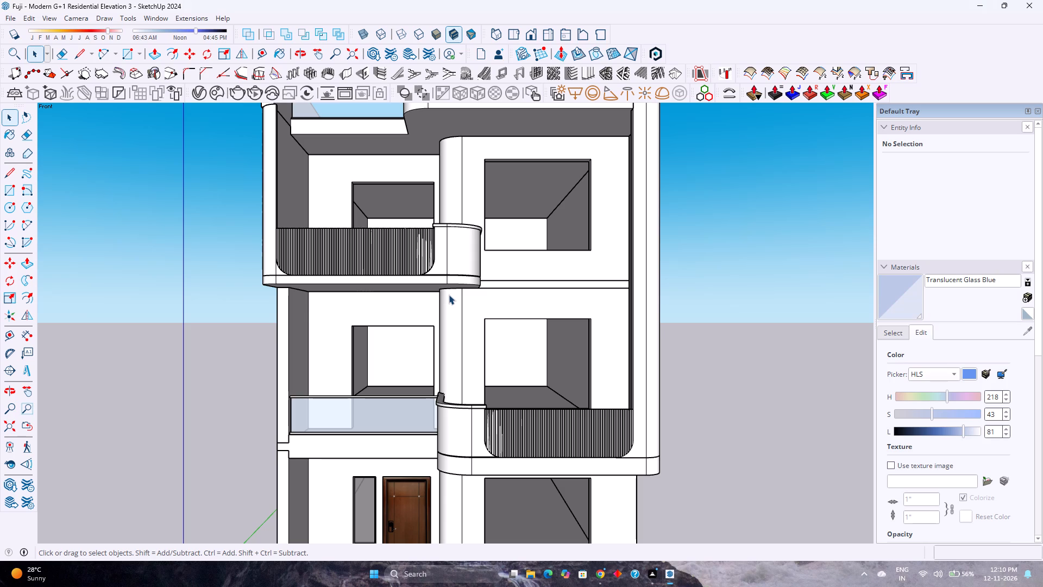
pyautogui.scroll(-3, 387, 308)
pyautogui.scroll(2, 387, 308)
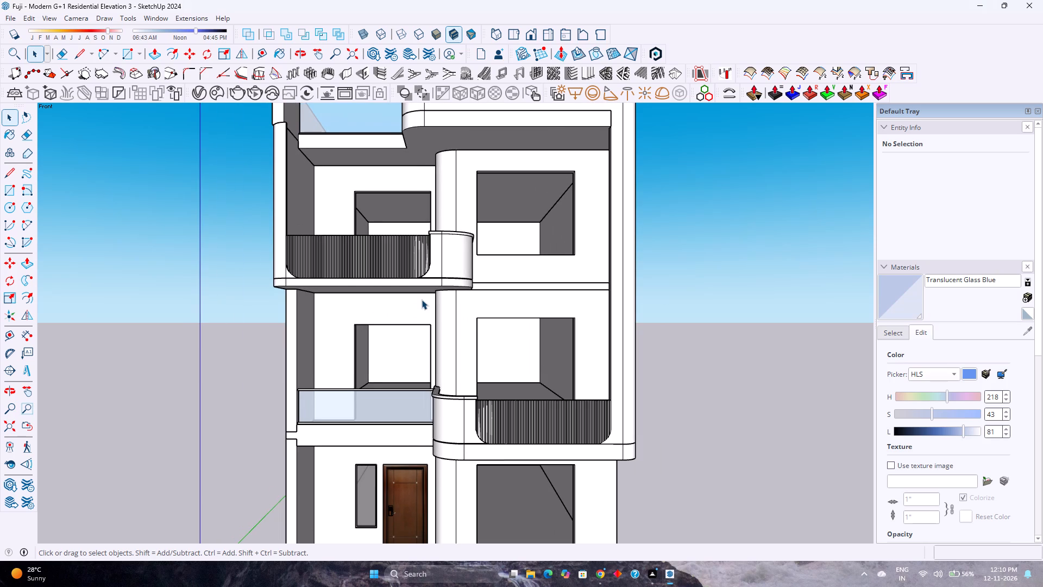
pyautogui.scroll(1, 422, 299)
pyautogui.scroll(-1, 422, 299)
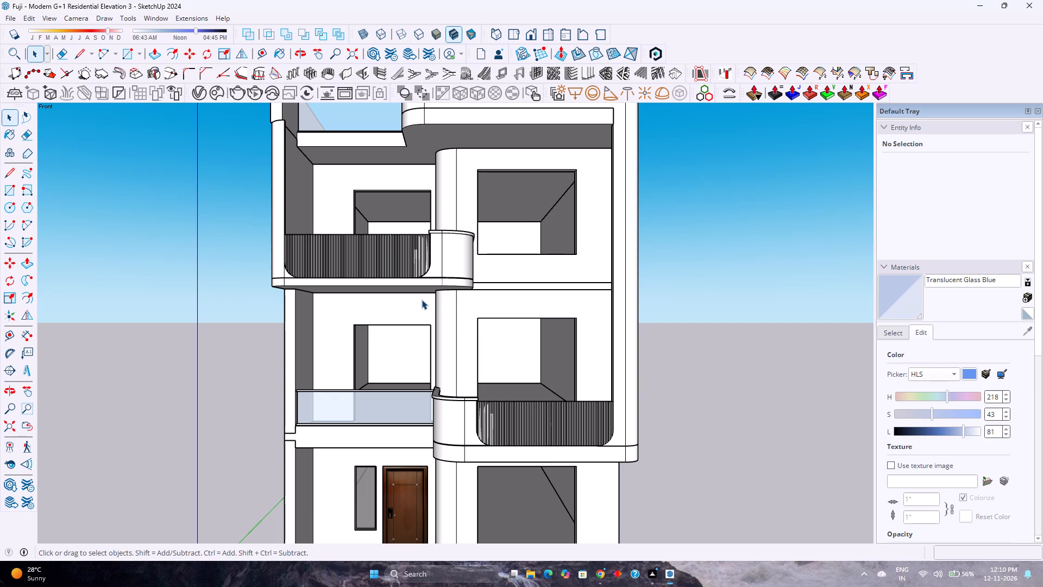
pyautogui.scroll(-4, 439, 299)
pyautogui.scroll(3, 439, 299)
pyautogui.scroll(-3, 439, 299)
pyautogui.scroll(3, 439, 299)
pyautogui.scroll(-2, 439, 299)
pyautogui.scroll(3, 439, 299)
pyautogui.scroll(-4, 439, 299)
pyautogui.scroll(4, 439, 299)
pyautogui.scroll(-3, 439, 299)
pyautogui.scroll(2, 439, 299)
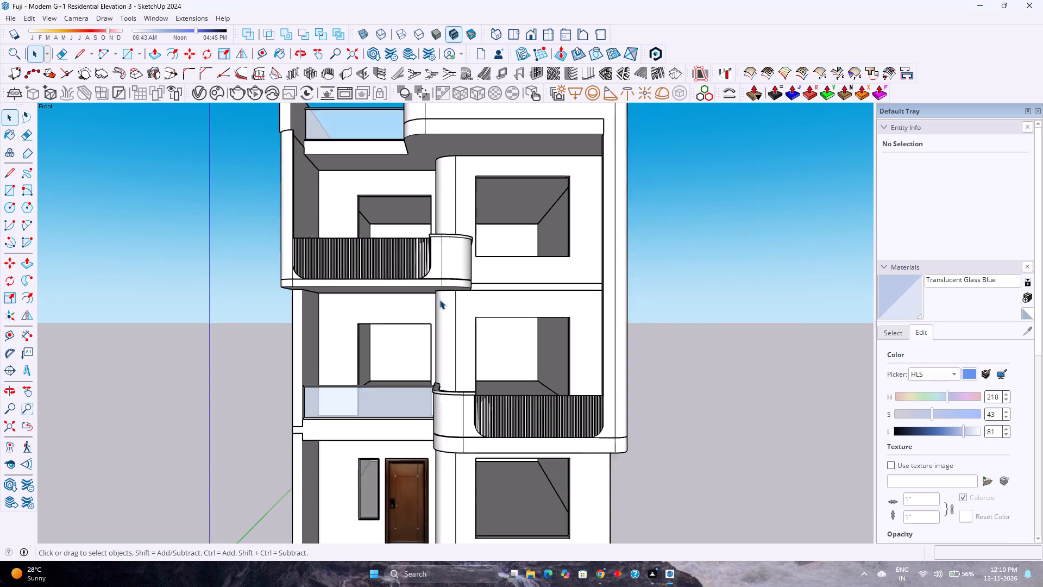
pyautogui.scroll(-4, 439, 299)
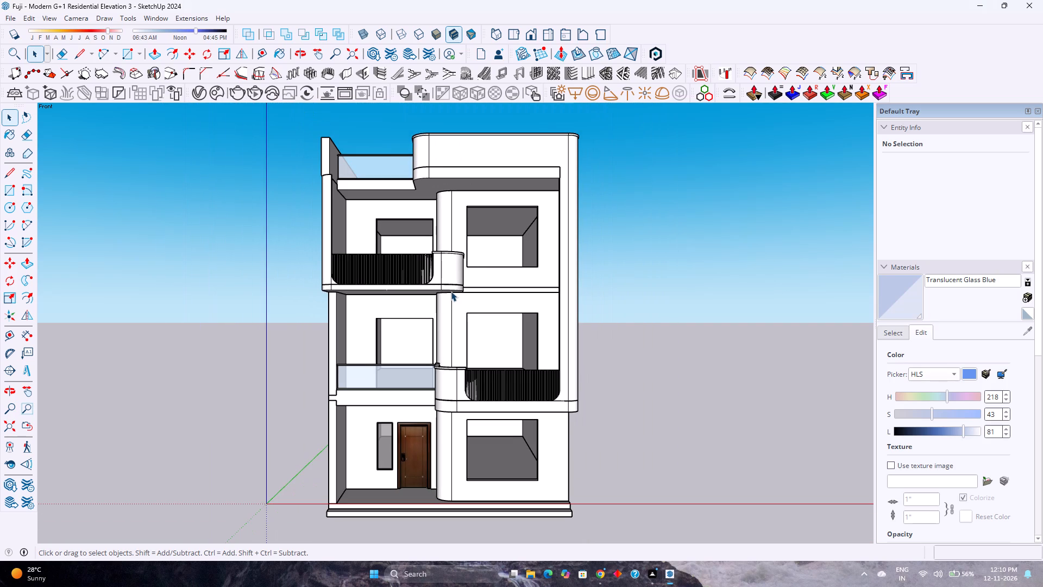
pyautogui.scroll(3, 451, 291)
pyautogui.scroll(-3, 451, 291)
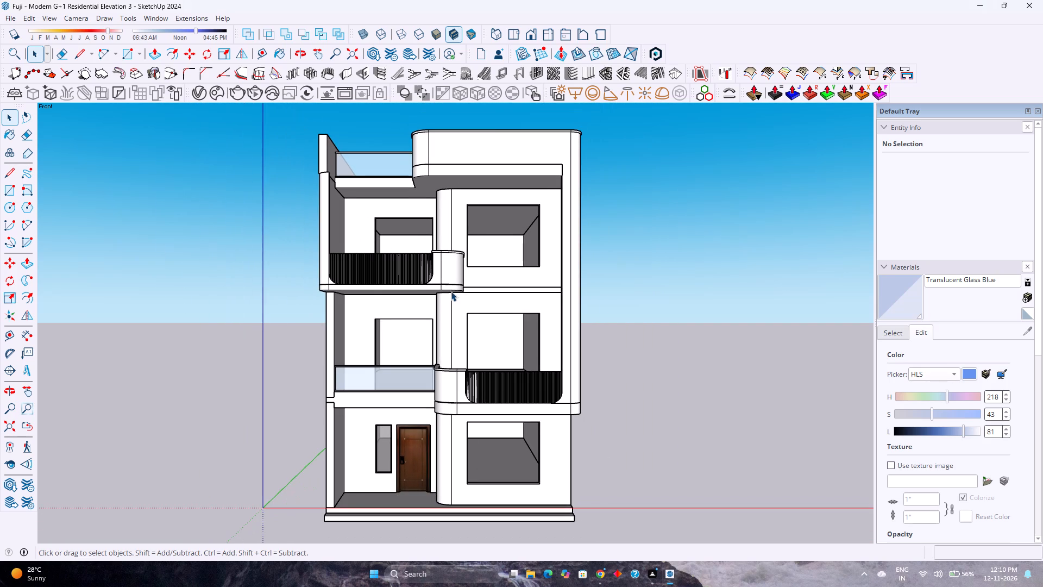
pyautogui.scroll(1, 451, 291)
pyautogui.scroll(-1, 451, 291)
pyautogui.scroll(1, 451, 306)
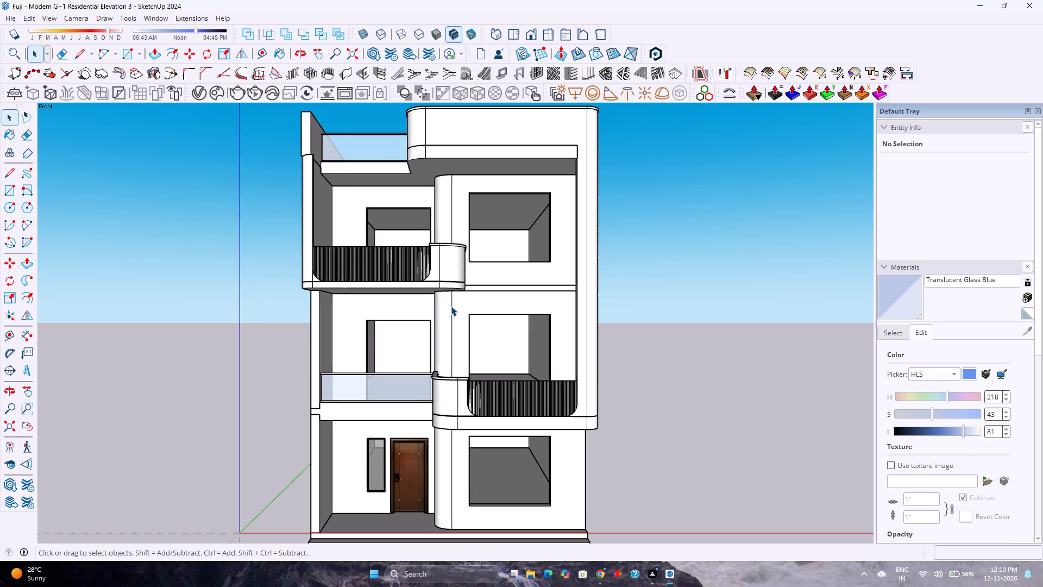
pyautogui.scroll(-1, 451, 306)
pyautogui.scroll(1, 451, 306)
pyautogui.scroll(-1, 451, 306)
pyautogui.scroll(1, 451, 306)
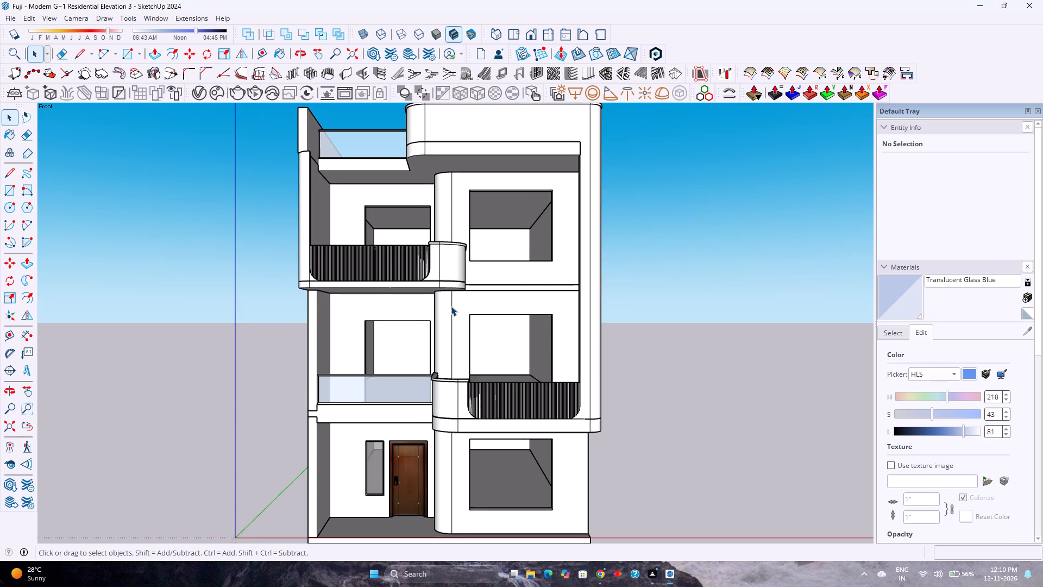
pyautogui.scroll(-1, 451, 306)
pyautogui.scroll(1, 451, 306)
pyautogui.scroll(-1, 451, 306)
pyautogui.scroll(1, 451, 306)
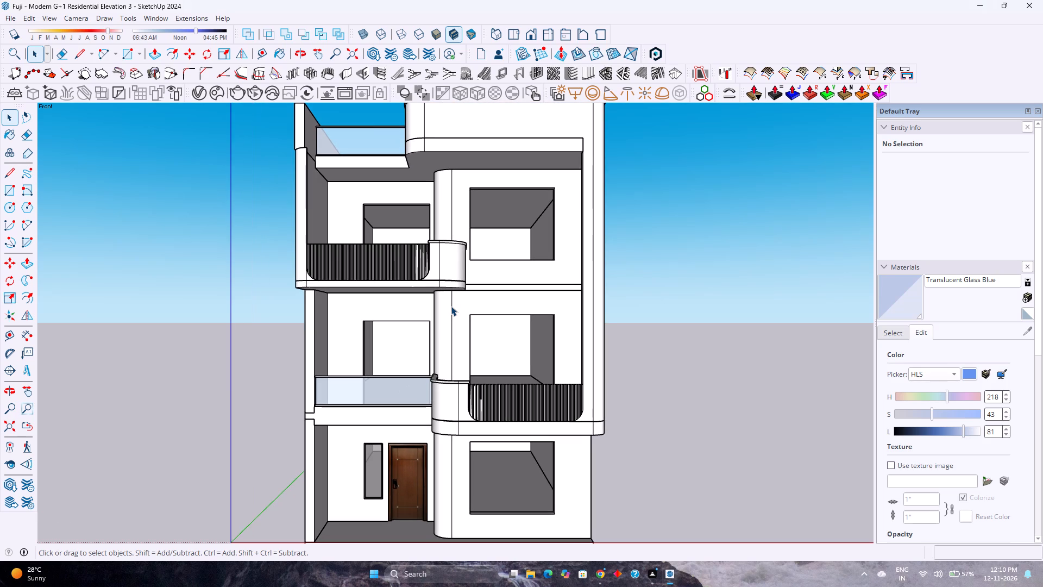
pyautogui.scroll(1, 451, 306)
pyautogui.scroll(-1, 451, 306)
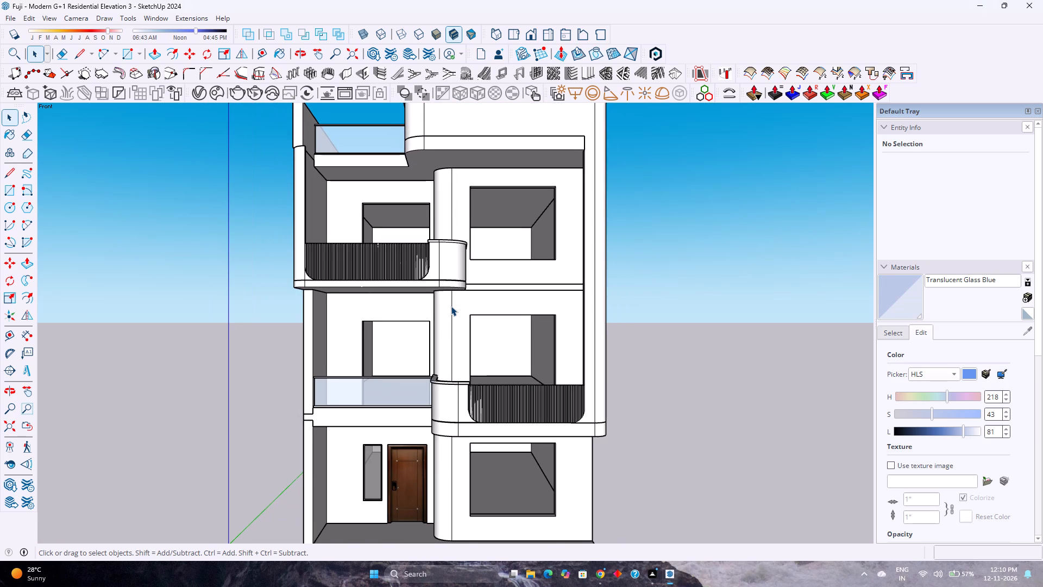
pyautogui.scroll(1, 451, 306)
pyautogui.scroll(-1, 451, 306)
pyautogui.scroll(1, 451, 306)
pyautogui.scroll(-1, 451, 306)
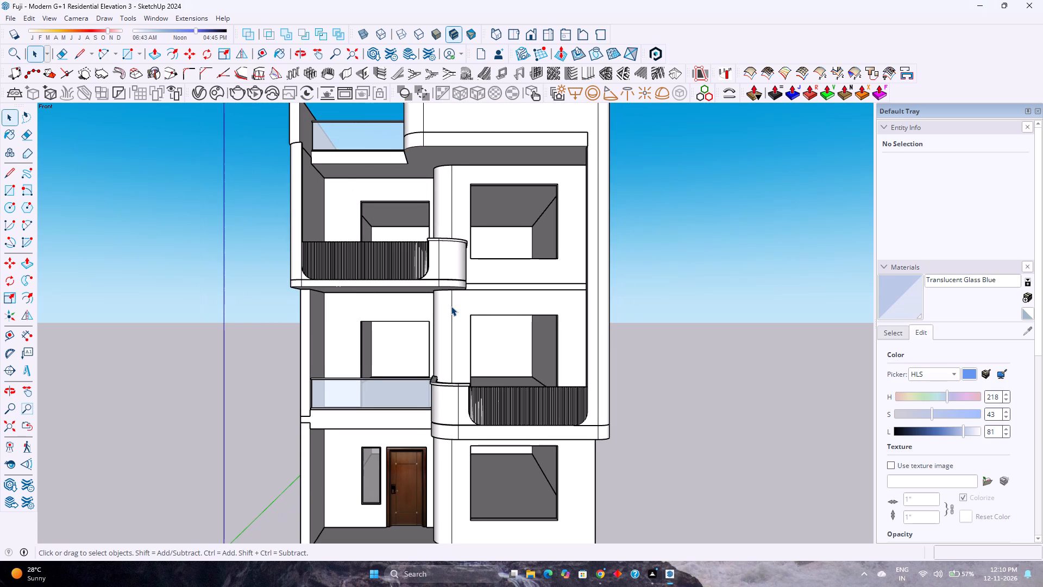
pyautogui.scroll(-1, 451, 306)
# Examine the facade from the front and from above, closing in on the first-floor balcony's glass railing beside the curved parapet.
pyautogui.click(530, 34)
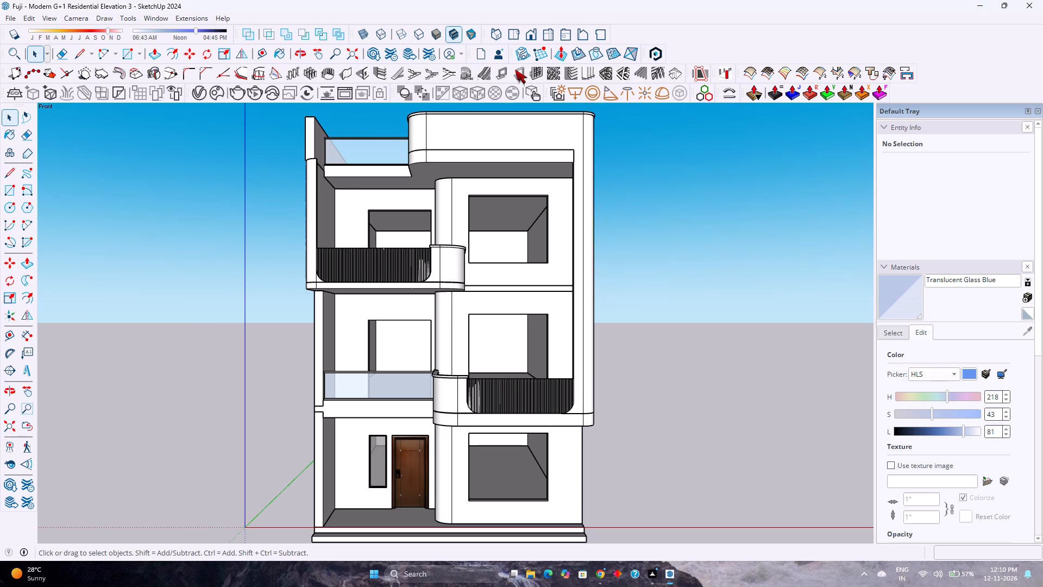
pyautogui.click(6, 429)
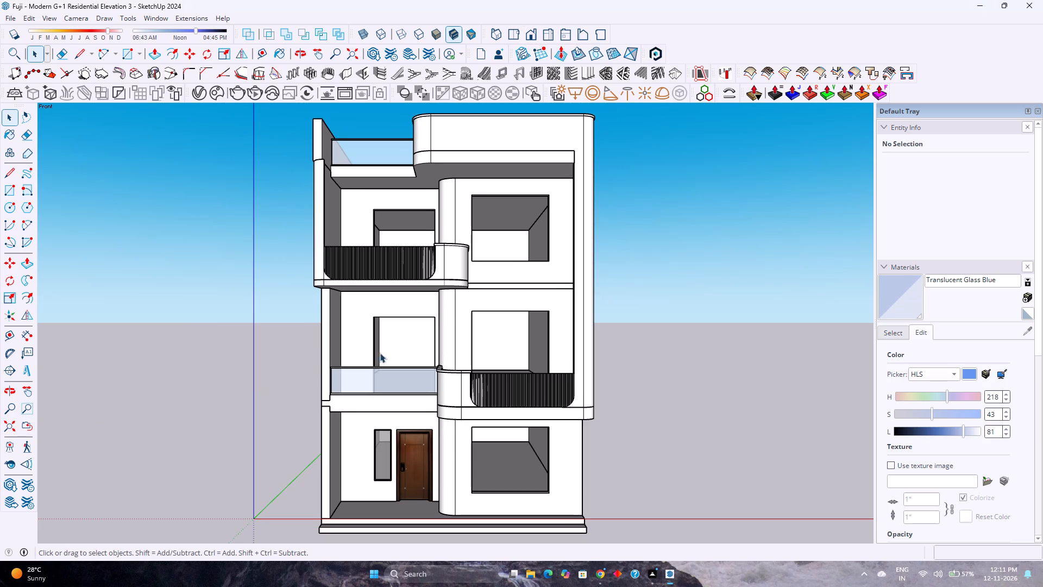
pyautogui.scroll(-4, 405, 352)
pyautogui.scroll(5, 405, 352)
pyautogui.moveTo(406, 351); pyautogui.dragTo(359, 413, button='middle')
pyautogui.middleClick(359, 413)
pyautogui.scroll(-5, 367, 365)
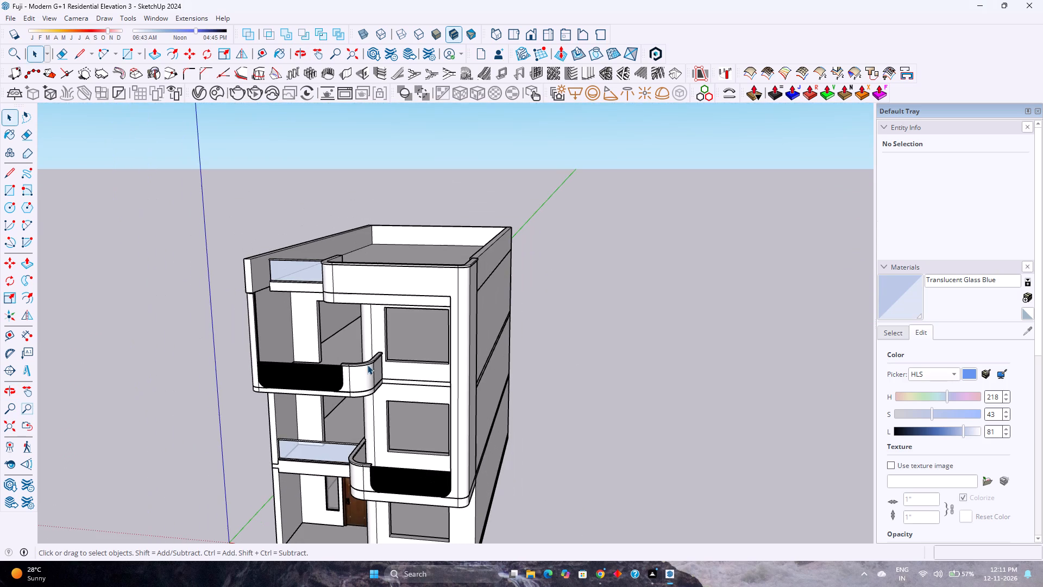
pyautogui.scroll(11, 293, 474)
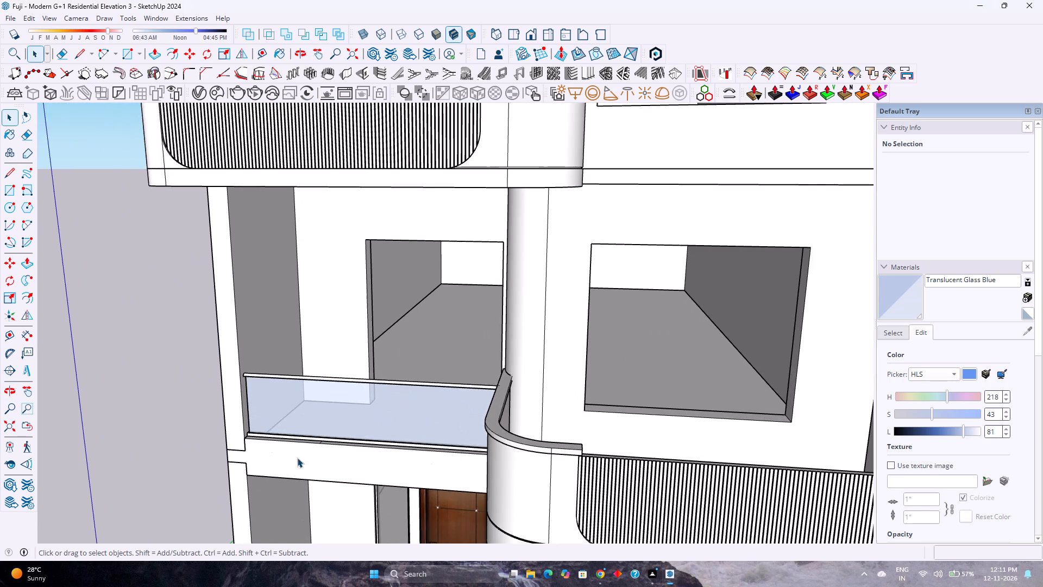
# Draw a 3' by 9'6" vertical rectangle at the first-floor glass balcony's outer wall, from the floor edge up to the slab above.
pyautogui.scroll(2, 291, 450)
pyautogui.moveTo(291, 449); pyautogui.dragTo(285, 482, button='middle')
pyautogui.scroll(6, 334, 436)
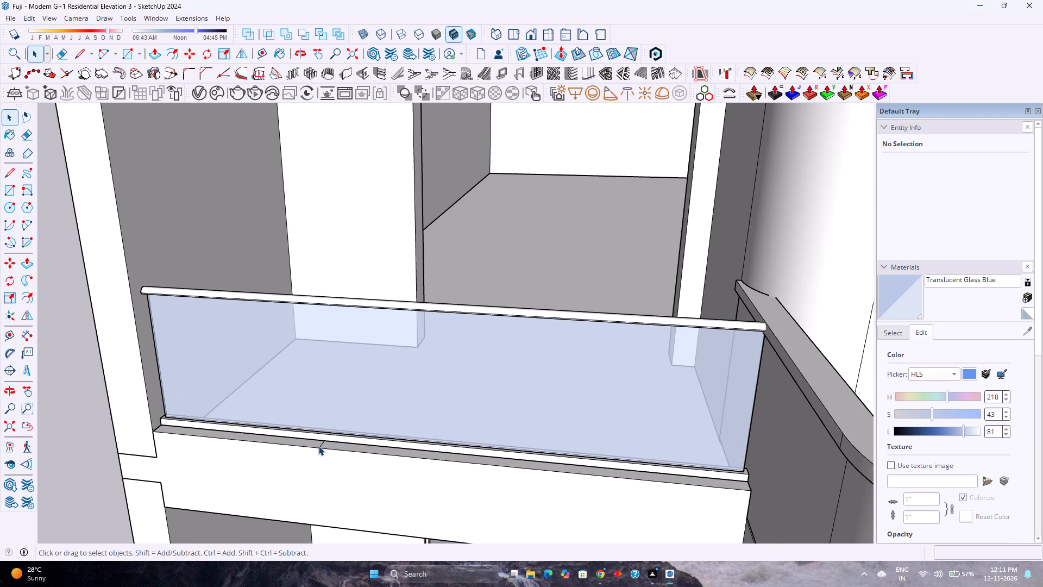
pyautogui.click(318, 446)
pyautogui.click(318, 446)
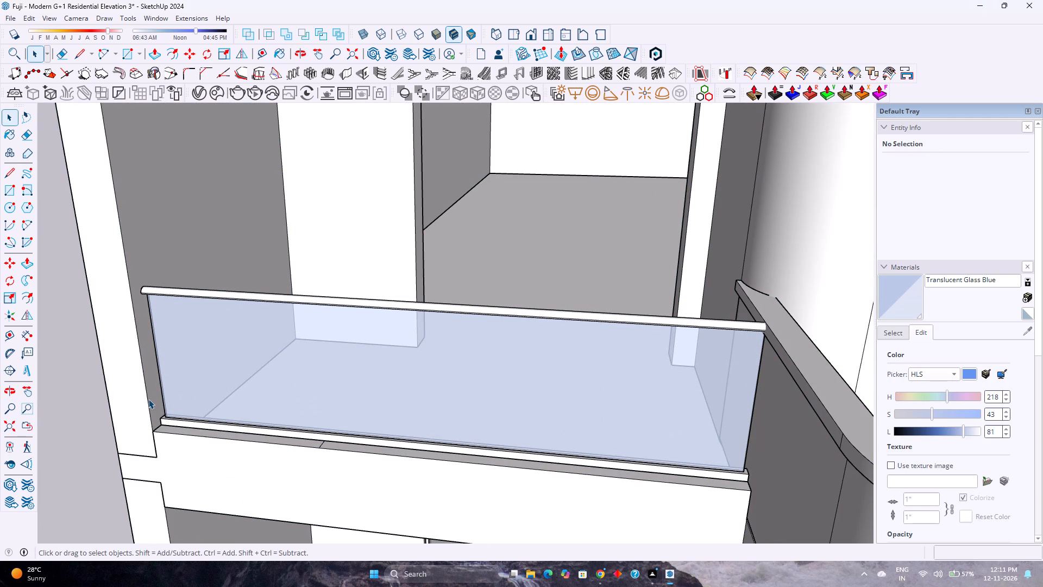
pyautogui.click(148, 399)
pyautogui.click(146, 399)
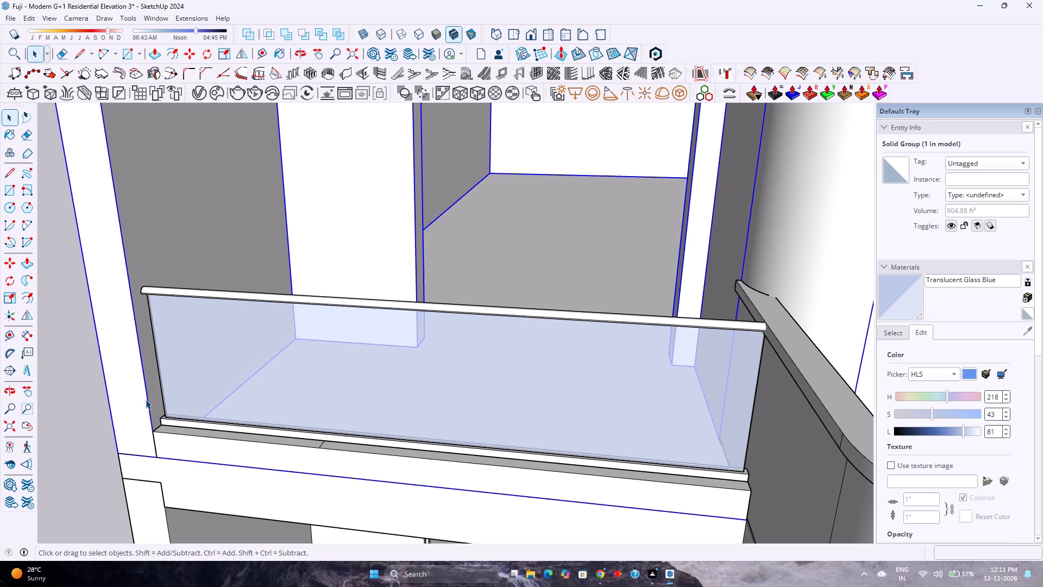
pyautogui.click(146, 399)
pyautogui.scroll(-2, 285, 440)
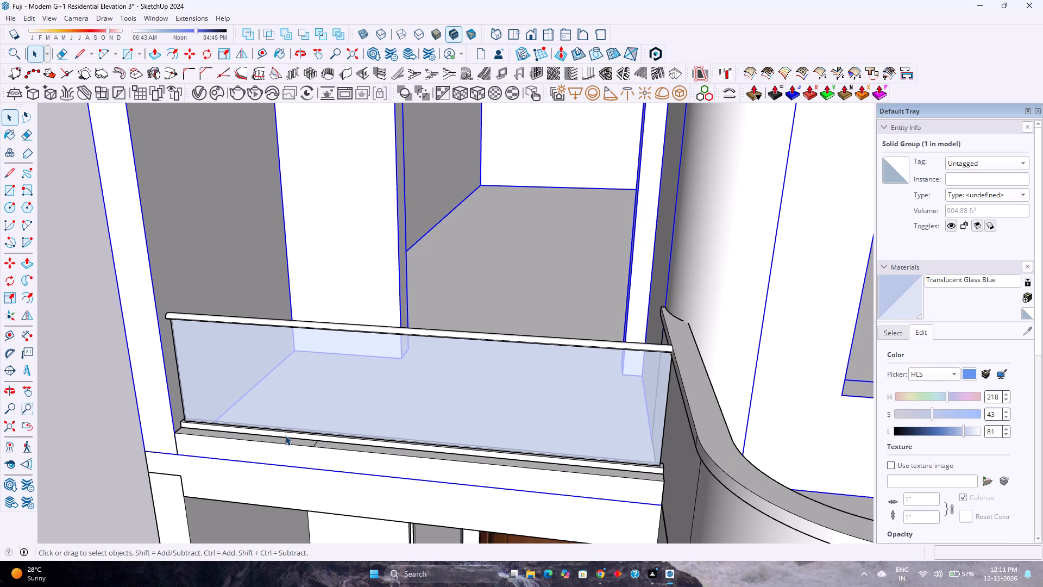
pyautogui.press('r')
pyautogui.click(309, 447)
pyautogui.scroll(-4, 242, 380)
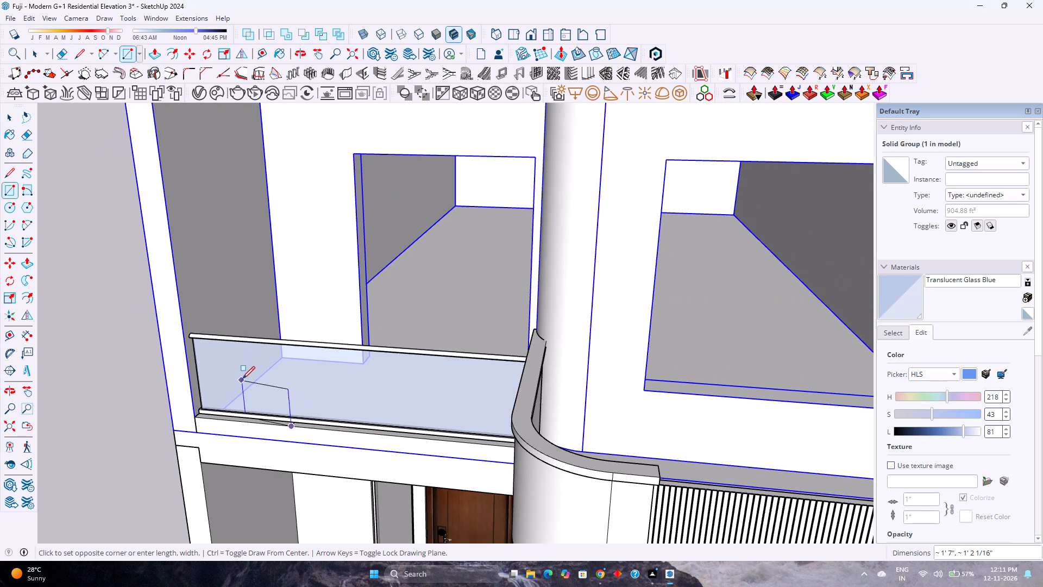
pyautogui.keyDown('shift'); pyautogui.moveTo(250, 373); pyautogui.dragTo(375, 513, button='middle'); pyautogui.keyUp('shift')
pyautogui.press('Left')
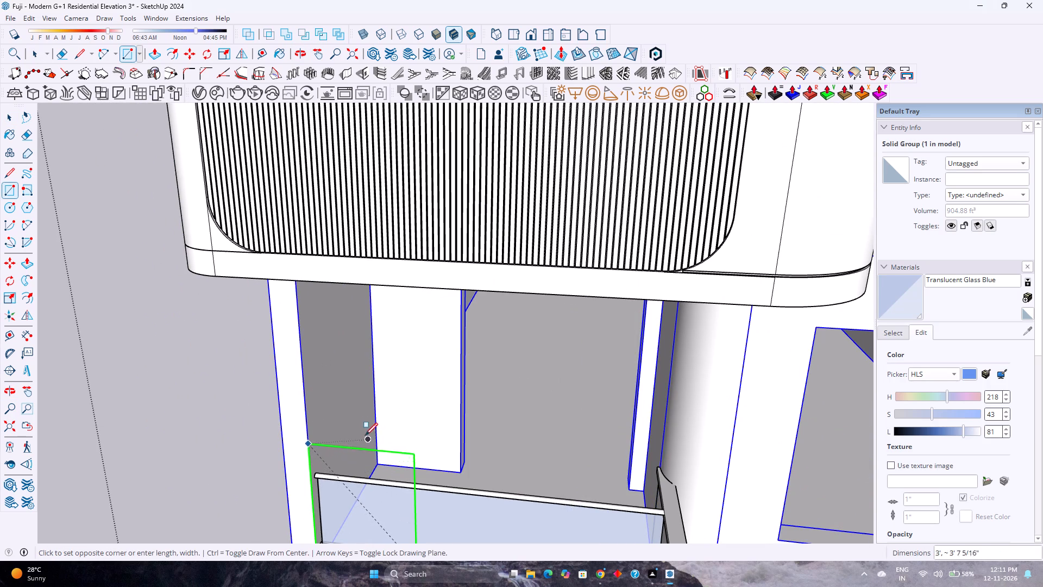
pyautogui.scroll(1, 349, 415)
pyautogui.moveTo(349, 415); pyautogui.dragTo(369, 326, button='middle')
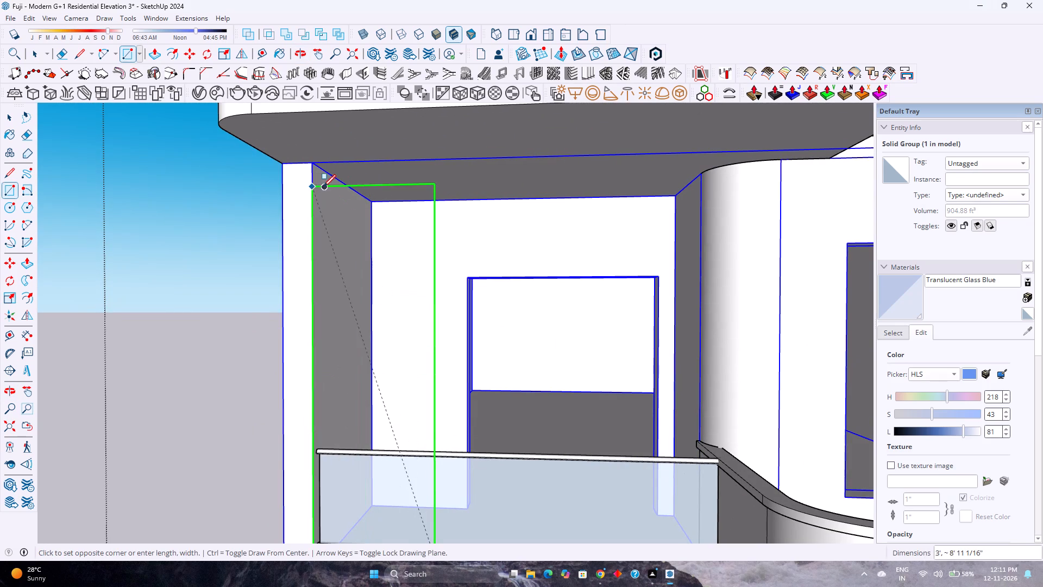
pyautogui.click(314, 164)
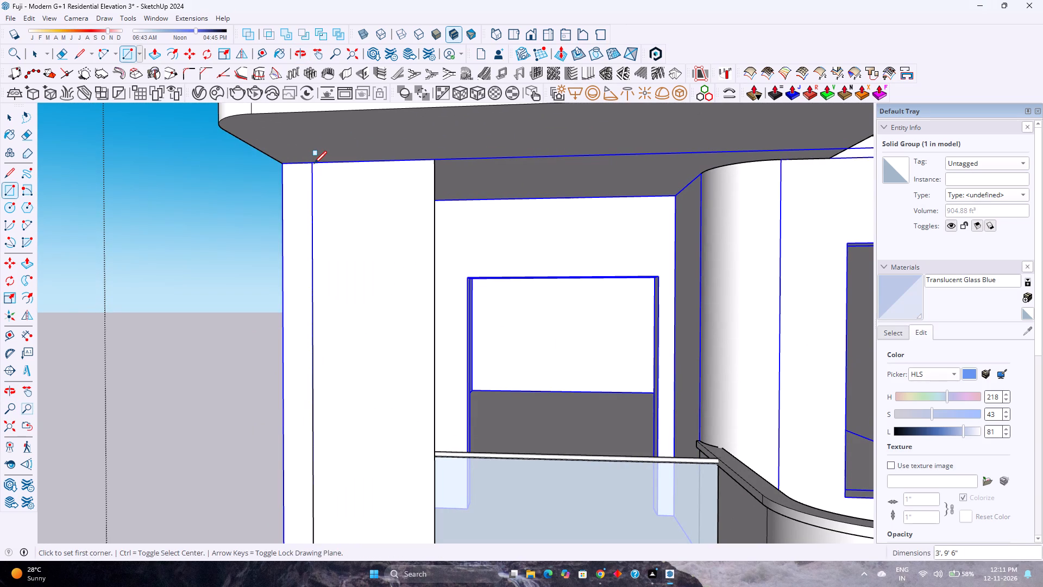
# Make the new rectangle's face and edges into a group.
pyautogui.press('space')
pyautogui.doubleClick(345, 212)
pyautogui.doubleClick(345, 212)
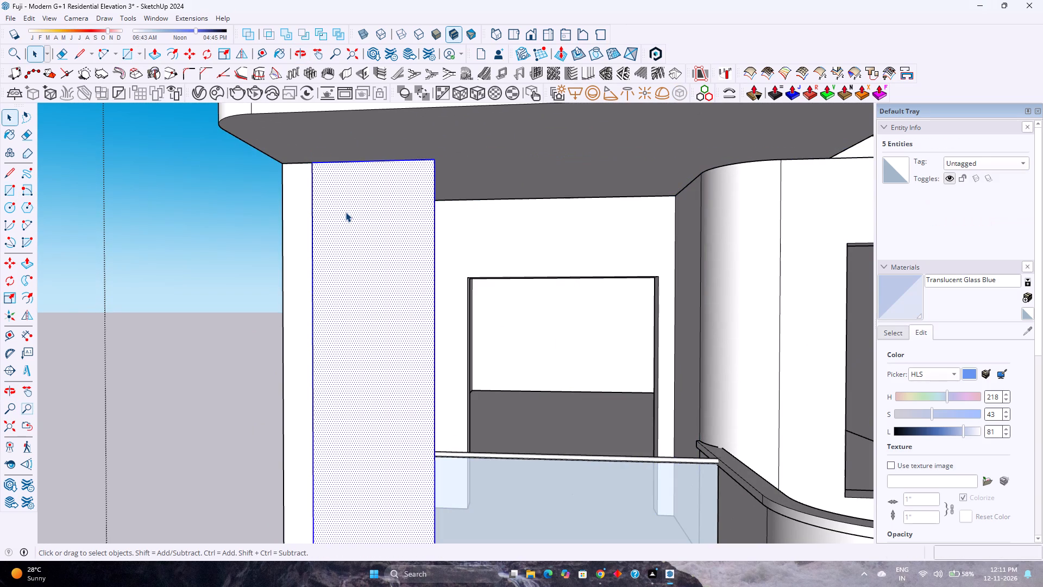
pyautogui.rightClick(345, 212)
pyautogui.click(406, 318)
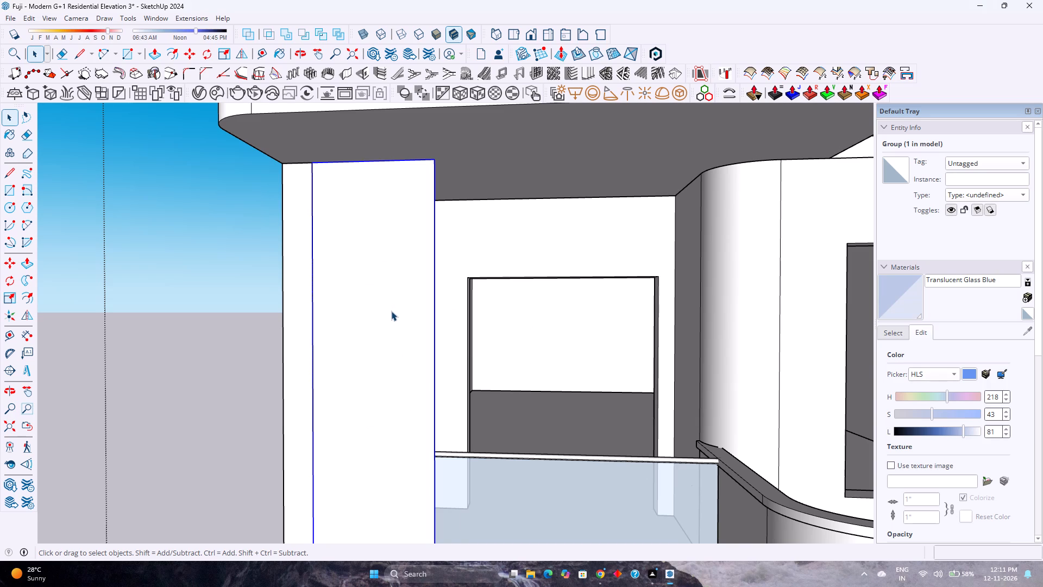
# Create front-located vertical louvres on the rectangle's face with 2" depth, 1" thickness, 3" spacing and angle 0.0.
pyautogui.doubleClick(391, 311)
pyautogui.scroll(2, 392, 311)
pyautogui.moveTo(392, 310); pyautogui.dragTo(355, 348, button='middle')
pyautogui.middleClick(354, 348)
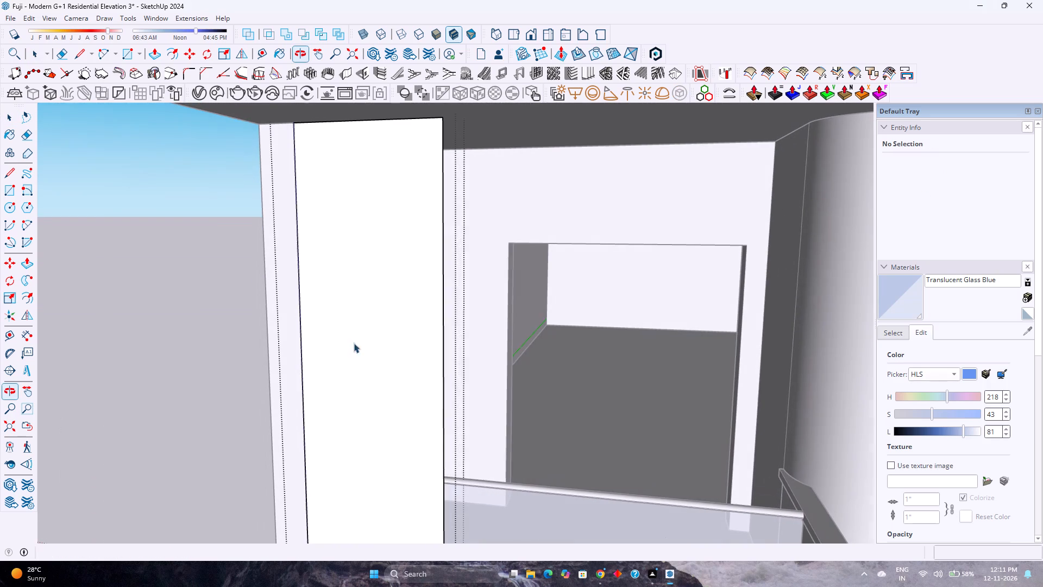
pyautogui.click(366, 315)
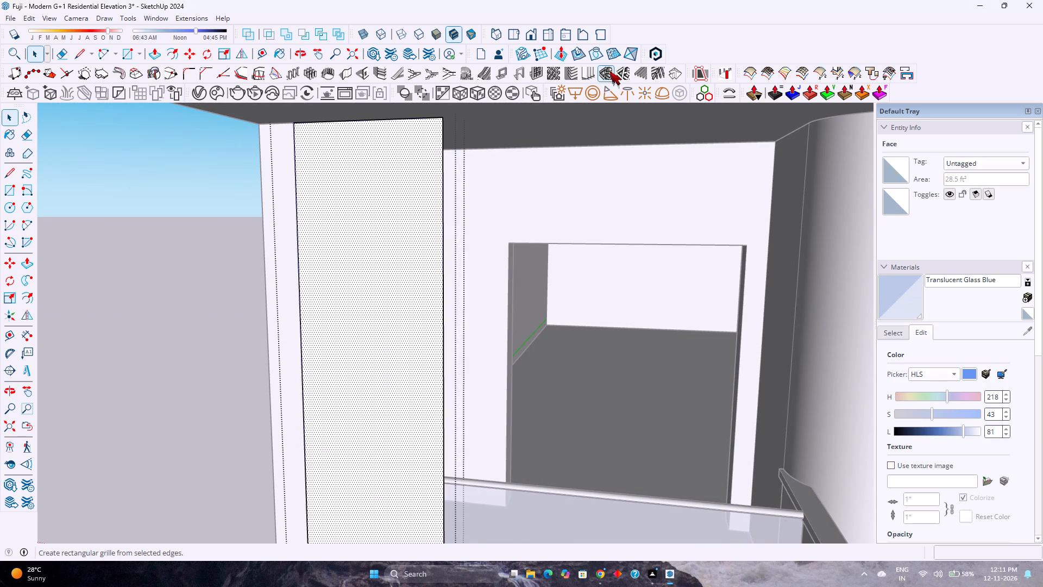
pyautogui.click(591, 74)
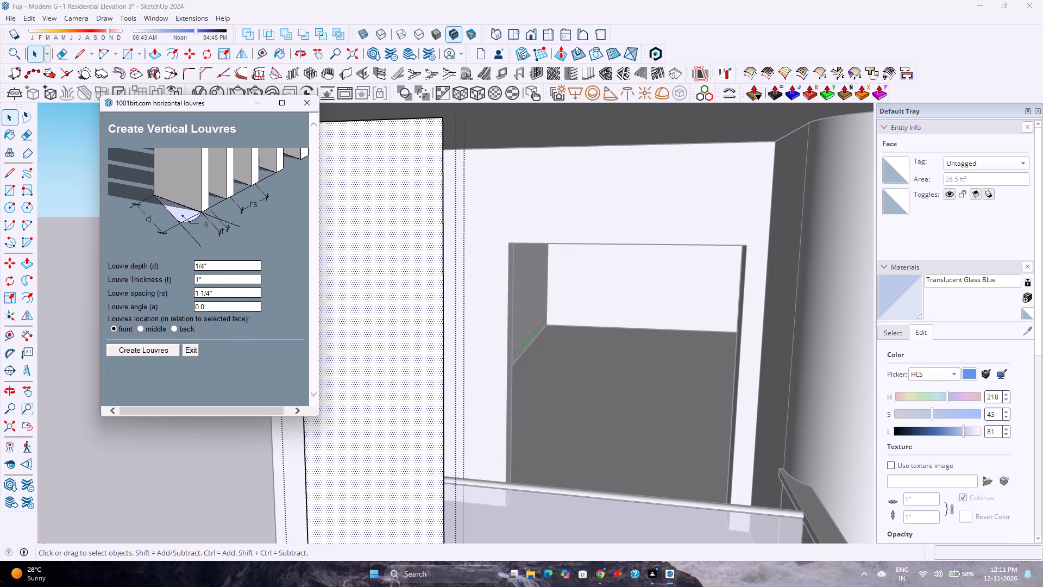
pyautogui.click(219, 269)
pyautogui.press('2')
pyautogui.hotkey('shift', '"')
pyautogui.press('Return')
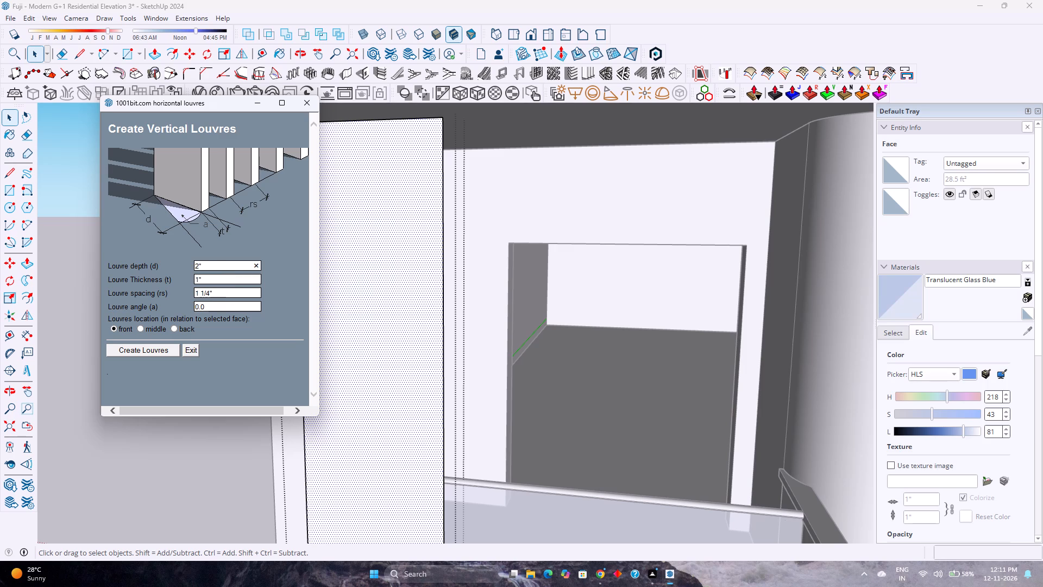
pyautogui.click(224, 290)
pyautogui.write('3"')
pyautogui.press('Return')
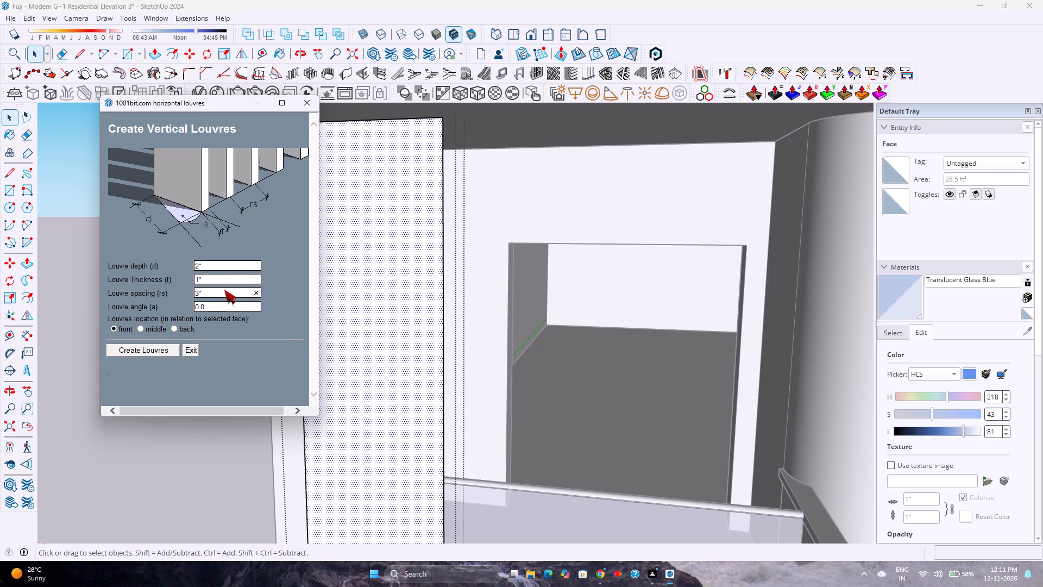
pyautogui.click(151, 352)
# Delete the paper-thin end louvre on the balcony-opening side of the new louvre row.
pyautogui.scroll(-9, 309, 316)
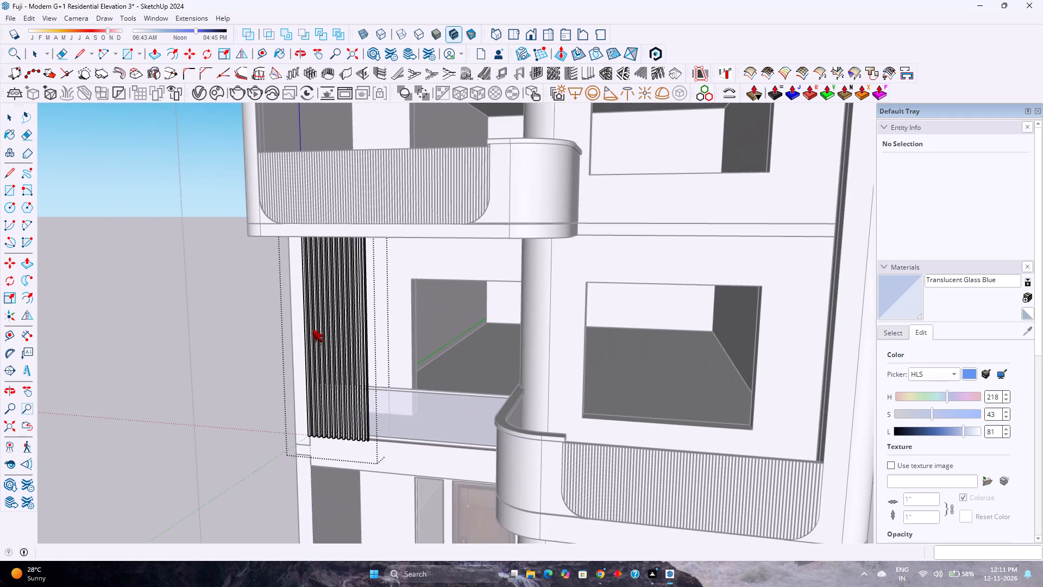
pyautogui.scroll(10, 333, 436)
pyautogui.moveTo(363, 448); pyautogui.dragTo(352, 456, button='middle')
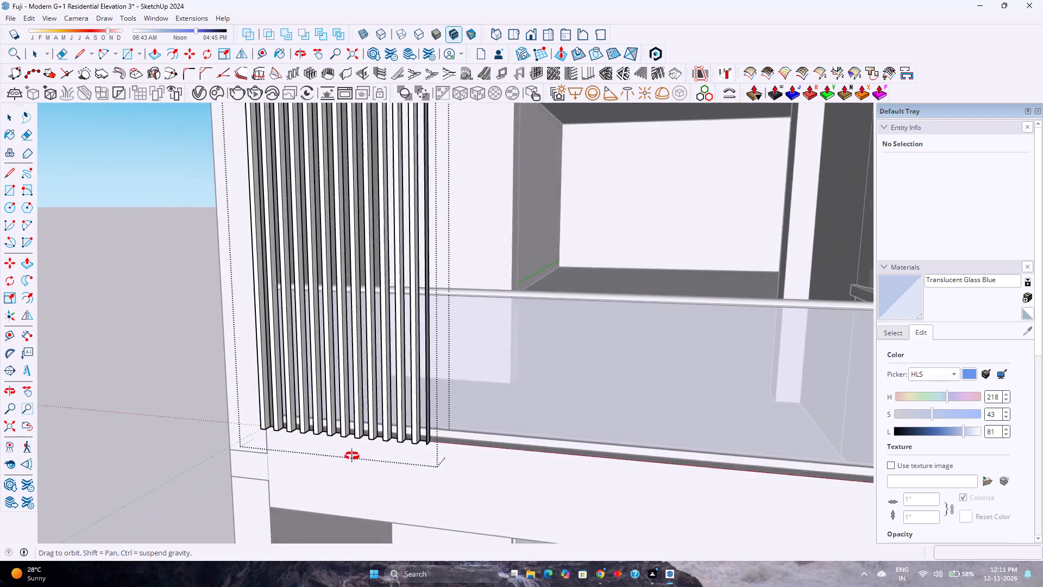
pyautogui.moveTo(352, 456); pyautogui.dragTo(523, 483, button='middle')
pyautogui.scroll(4, 486, 455)
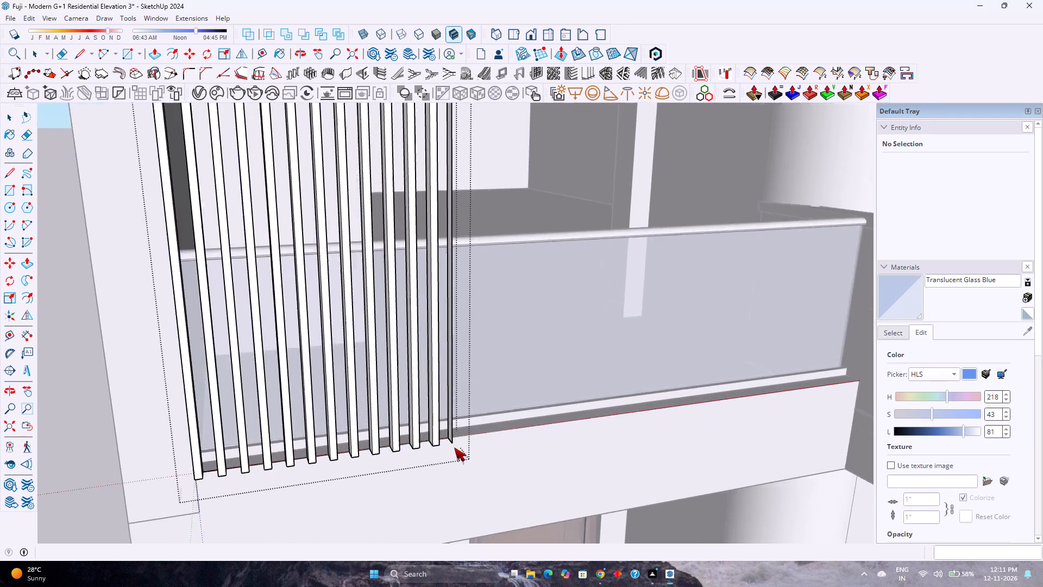
pyautogui.scroll(8, 454, 447)
pyautogui.moveTo(450, 439); pyautogui.dragTo(376, 465, button='middle')
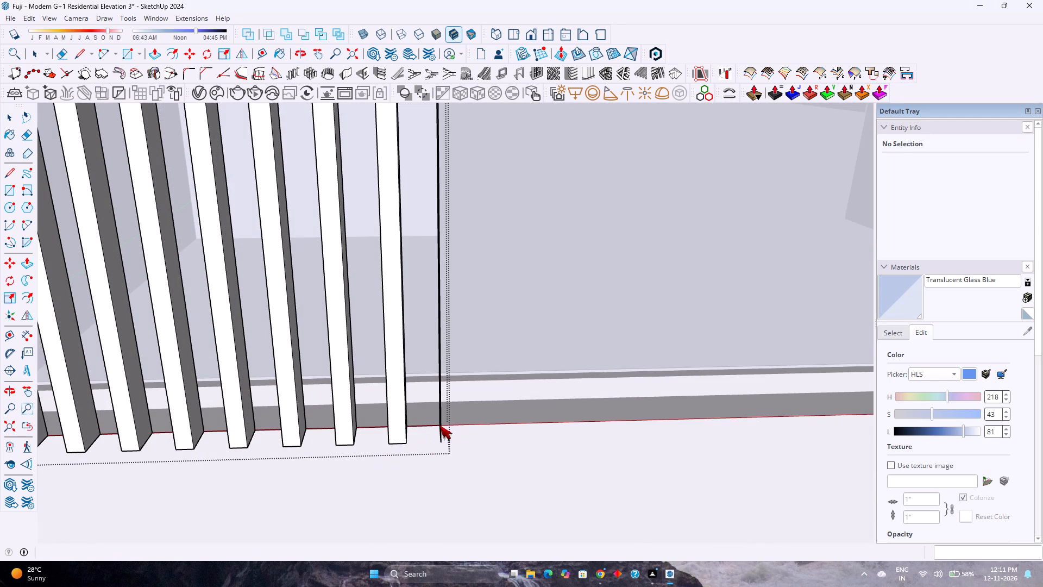
pyautogui.click(440, 426)
pyautogui.press('Escape')
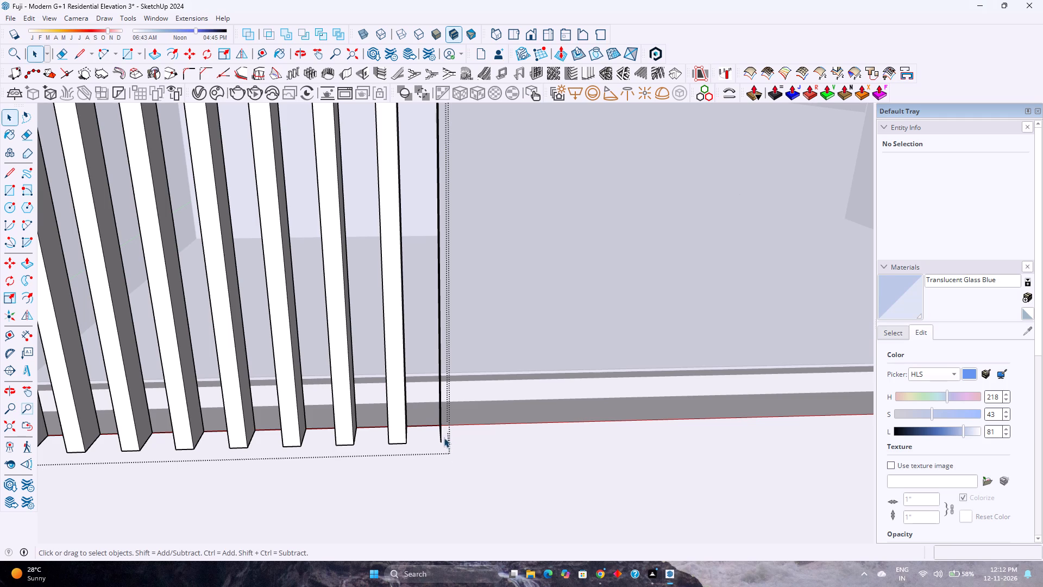
pyautogui.click(440, 433)
pyautogui.scroll(4, 440, 433)
pyautogui.moveTo(440, 433); pyautogui.dragTo(405, 471, button='middle')
pyautogui.doubleClick(433, 442)
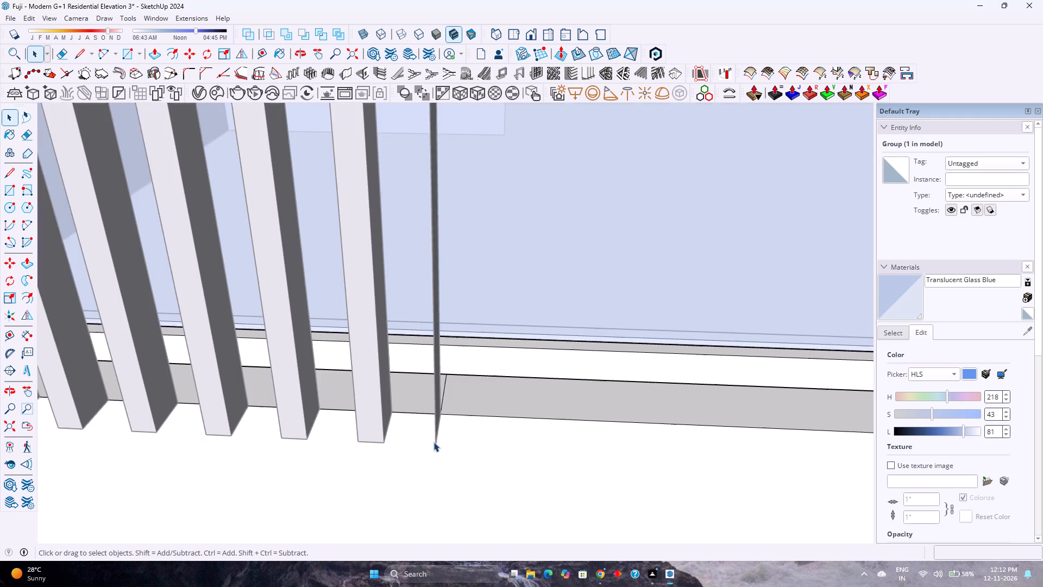
pyautogui.scroll(2, 433, 442)
pyautogui.click(438, 438)
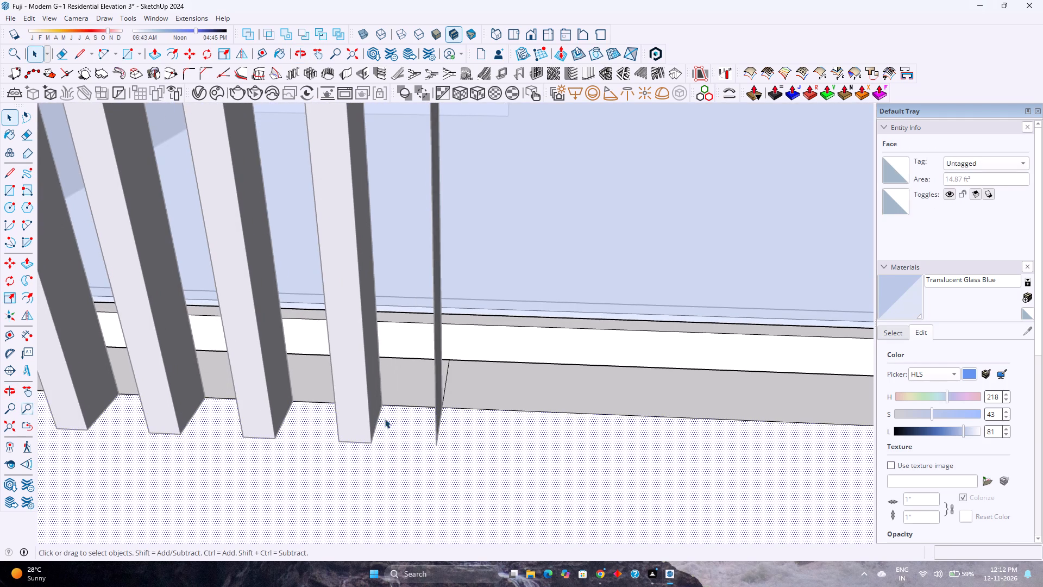
pyautogui.press('Escape')
pyautogui.doubleClick(368, 413)
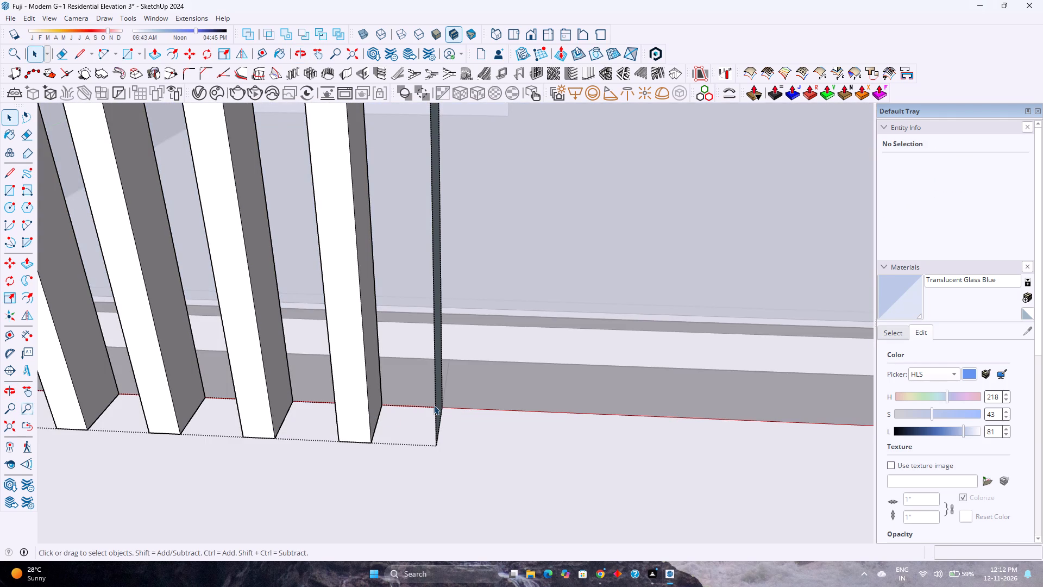
pyautogui.click(435, 404)
pyautogui.tripleClick(436, 403)
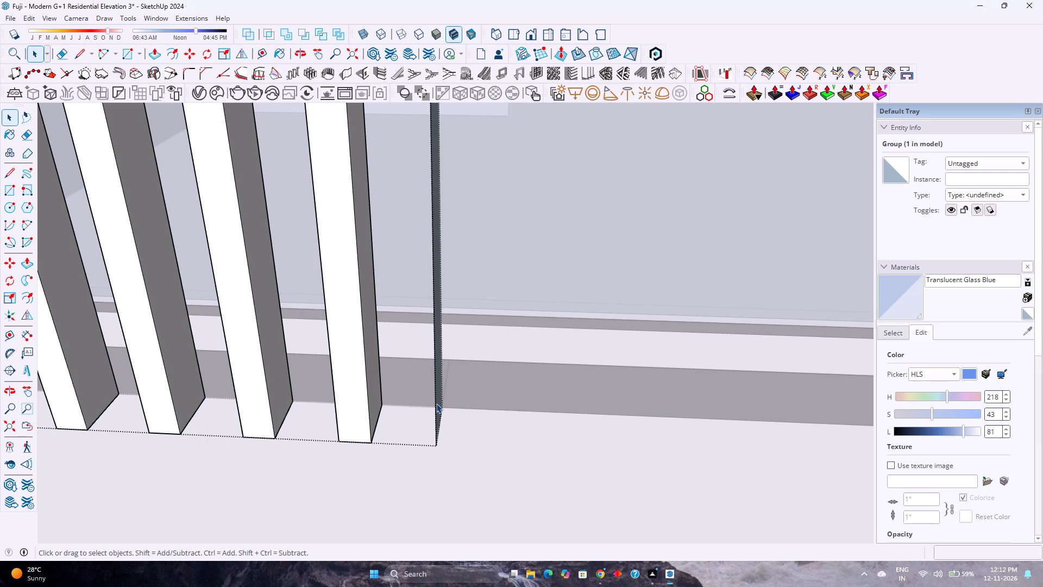
pyautogui.press('Delete')
# Copy the last full louvre 3" along the row to fill the end position, and leave the louvre group.
pyautogui.click(359, 419)
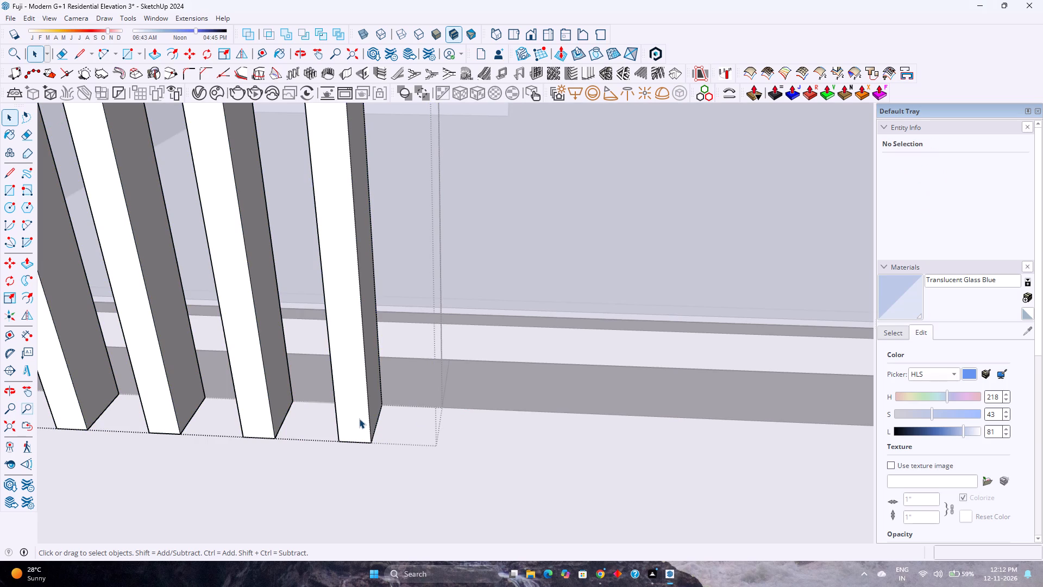
pyautogui.press('m')
pyautogui.click(243, 436)
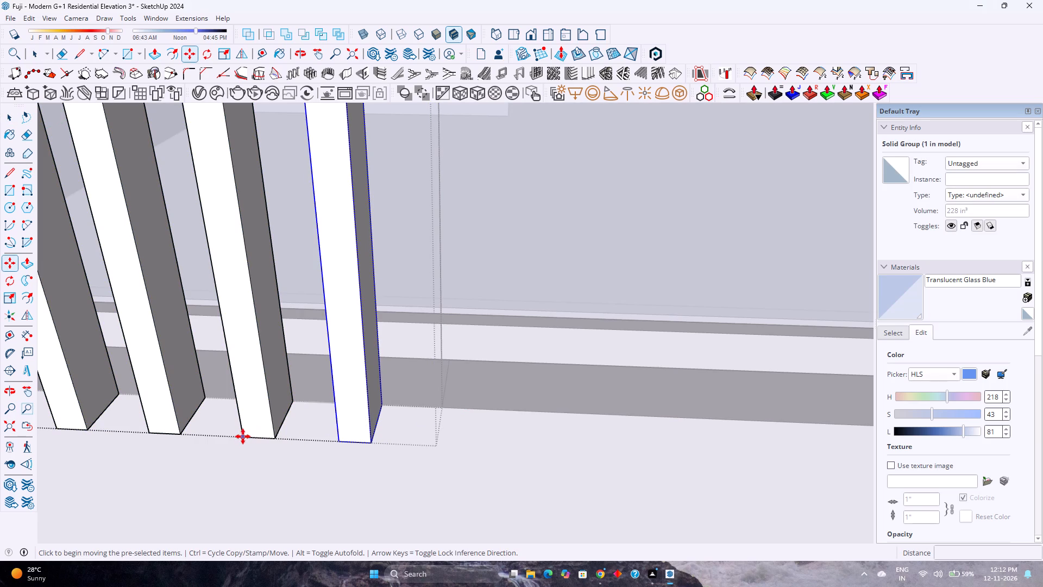
pyautogui.click(336, 440)
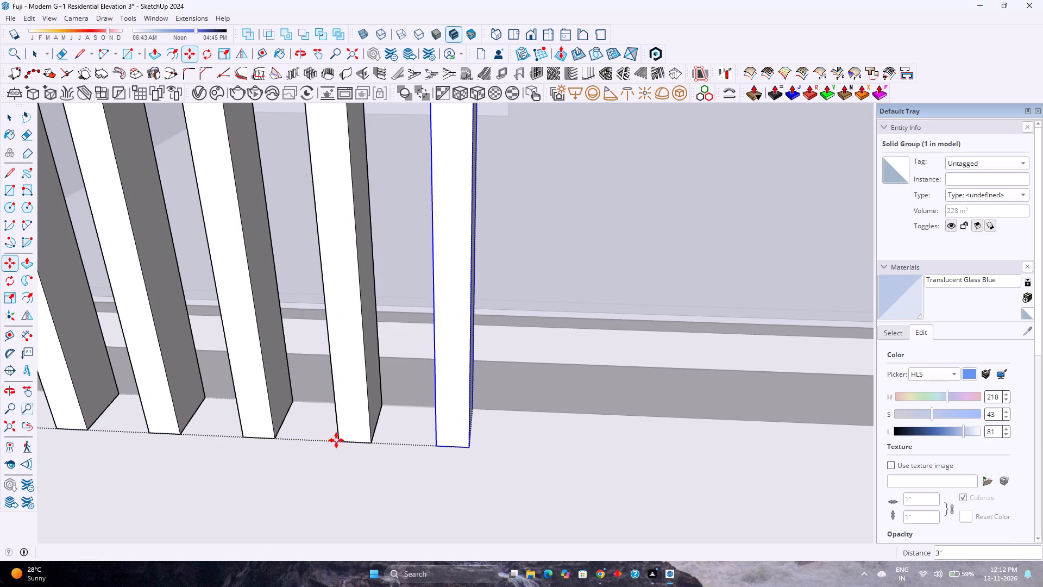
pyautogui.press('space')
pyautogui.scroll(-2, 387, 432)
pyautogui.press('Escape')
pyautogui.scroll(-5, 388, 430)
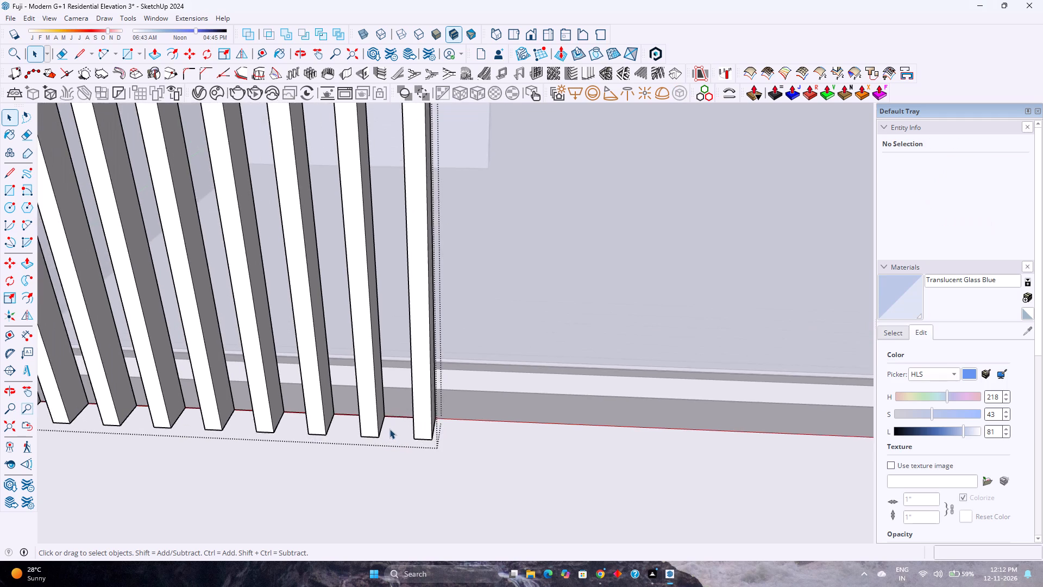
pyautogui.scroll(-17, 389, 429)
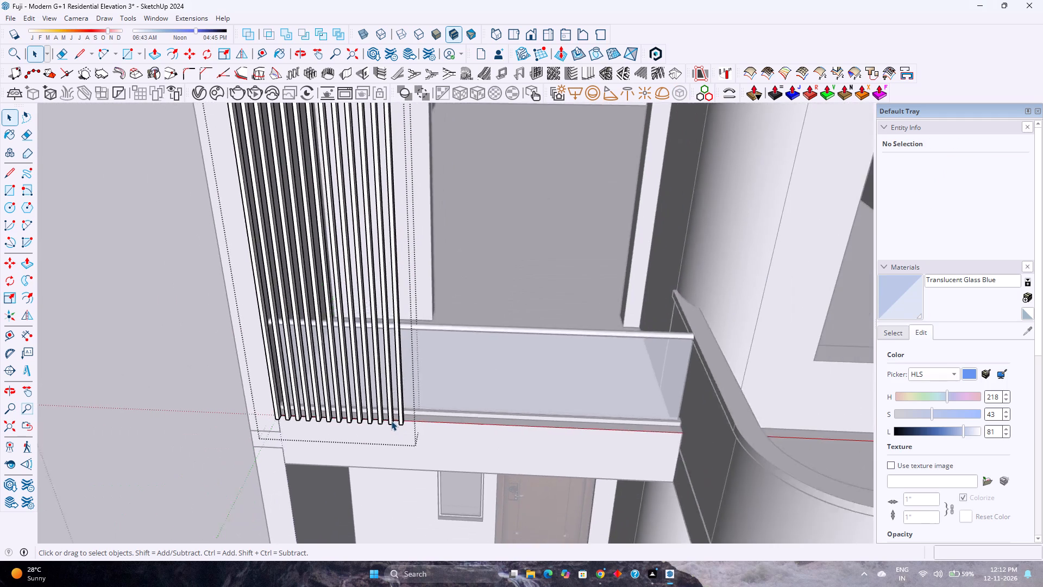
pyautogui.scroll(-6, 391, 421)
pyautogui.click(204, 502)
# Examine the new first-floor louvre screen against the whole elevation, including in the standard front view.
pyautogui.scroll(-2, 231, 481)
pyautogui.moveTo(232, 480); pyautogui.dragTo(259, 409, button='middle')
pyautogui.middleClick(260, 407)
pyautogui.scroll(-3, 279, 383)
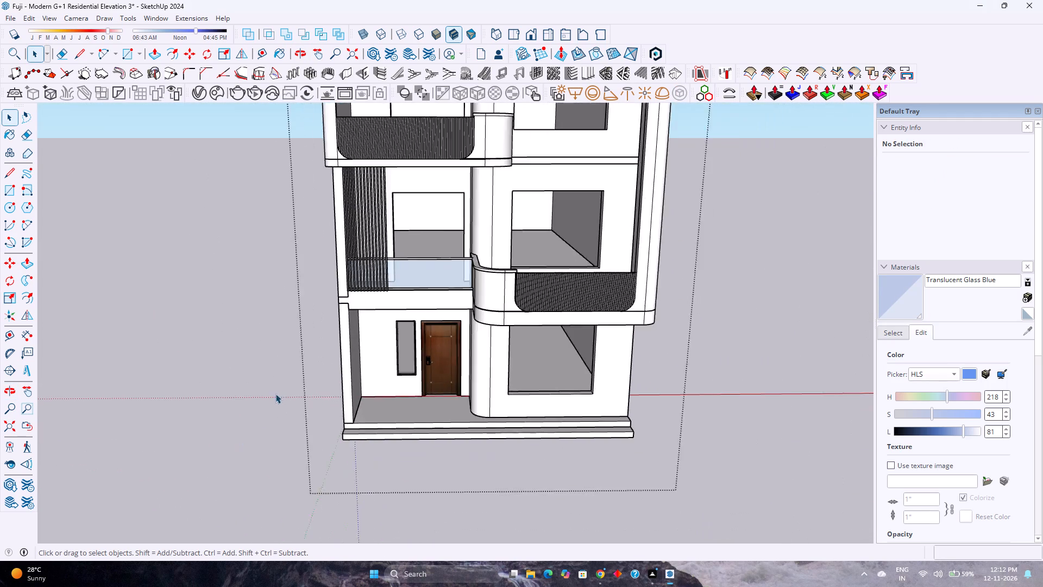
pyautogui.scroll(-2, 275, 394)
pyautogui.keyDown('shift'); pyautogui.moveTo(360, 295); pyautogui.dragTo(375, 387, button='middle'); pyautogui.keyUp('shift')
pyautogui.scroll(-1, 375, 387)
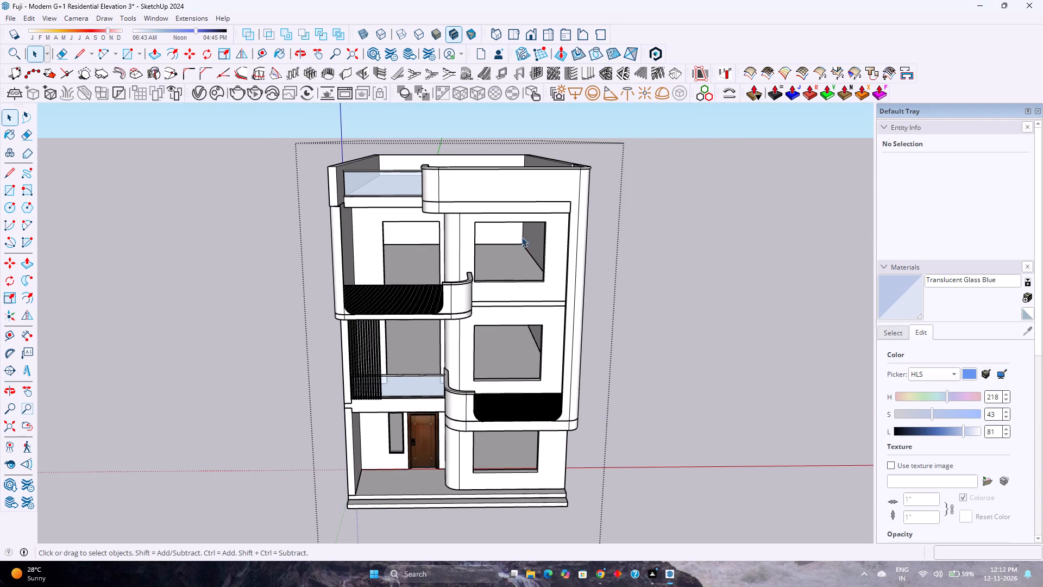
pyautogui.click(532, 34)
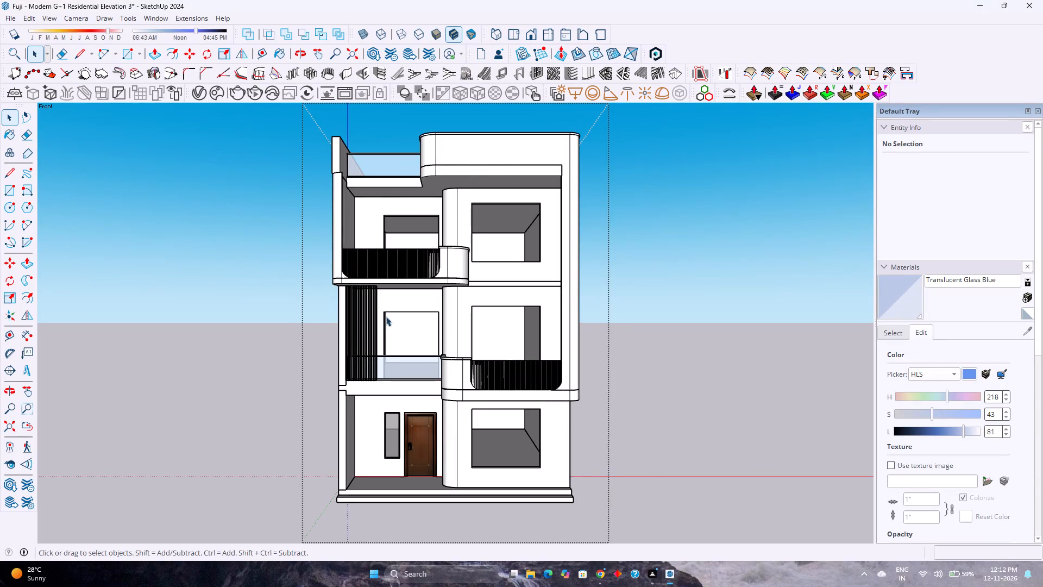
pyautogui.scroll(4, 351, 333)
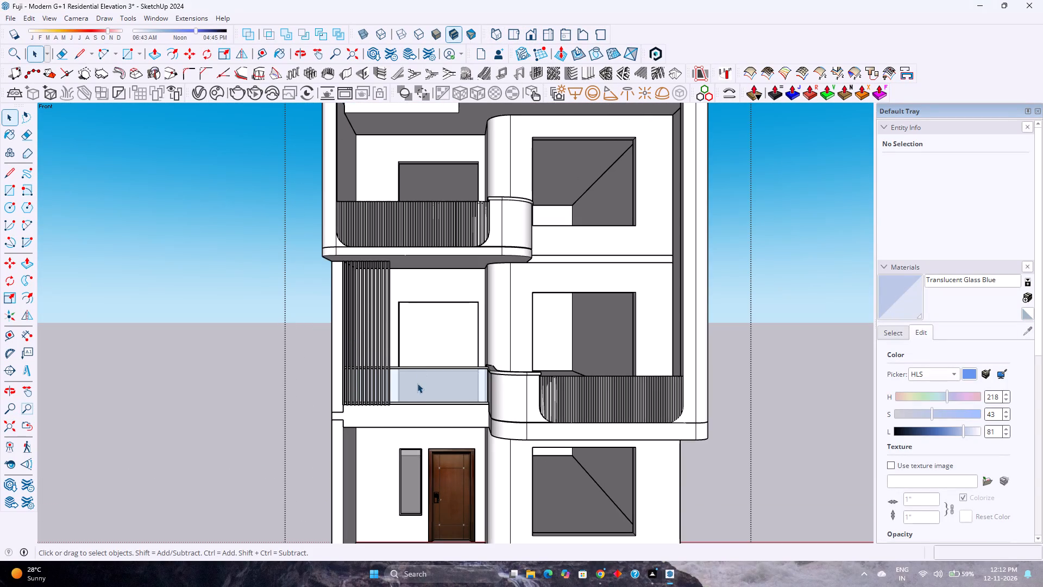
# Undo the 3"-spaced louvre row at the first-floor balcony, back to the plain rectangular face inside its group.
pyautogui.scroll(9, 357, 395)
pyautogui.moveTo(389, 410); pyautogui.dragTo(364, 457, button='middle')
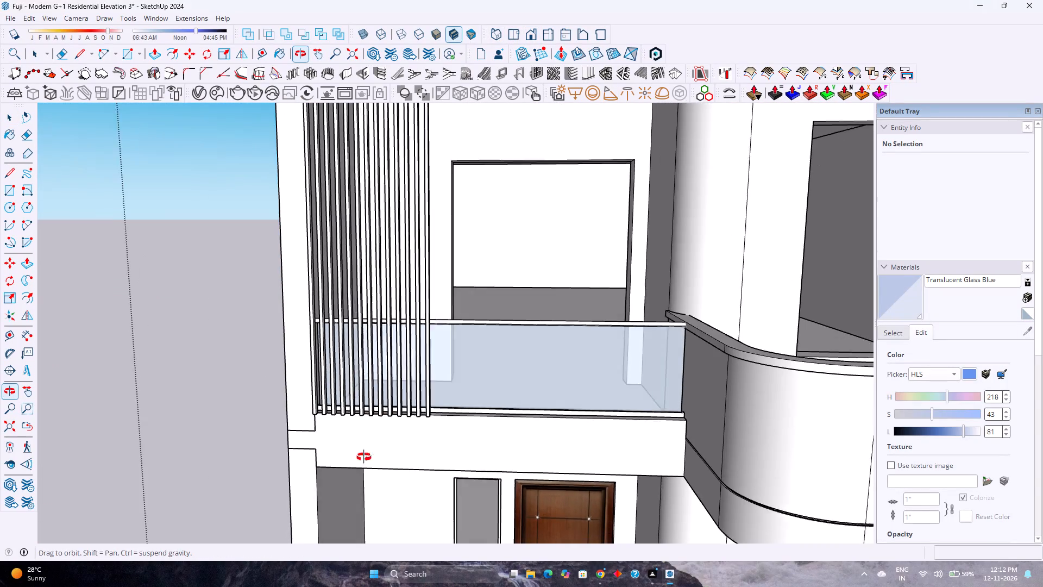
pyautogui.moveTo(364, 457); pyautogui.dragTo(362, 461, button='middle')
pyautogui.hotkey('ctrl', 'z')
pyautogui.hotkey('ctrl', 'z')
pyautogui.hotkey('ctrl', 'z')
pyautogui.hotkey('ctrl', 'z')
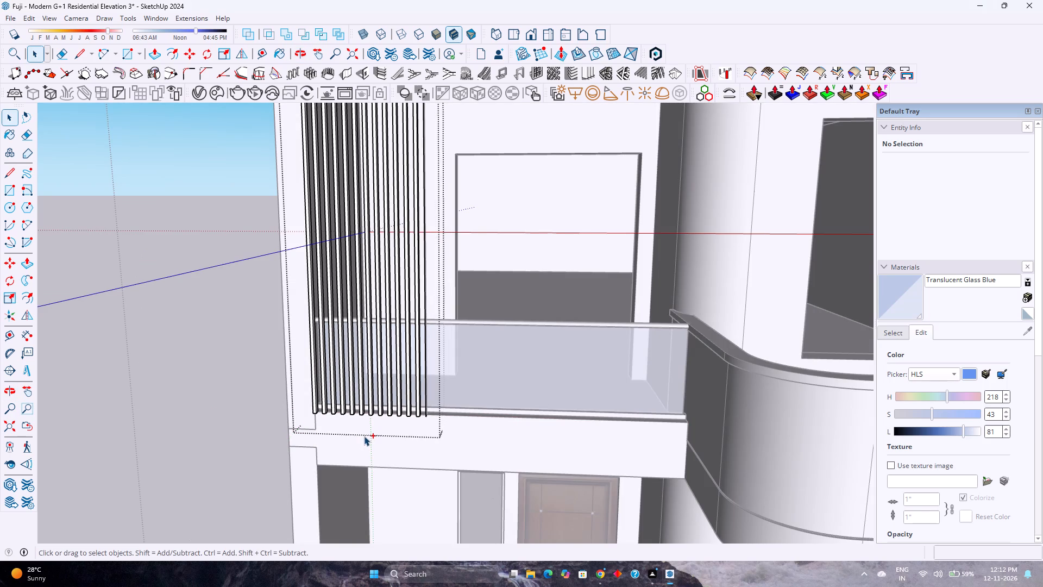
pyautogui.hotkey('ctrl', 'z')
pyautogui.hotkey('ctrl', 'z')
pyautogui.hotkey('ctrl', 'z')
pyautogui.hotkey('ctrl', 'z')
pyautogui.hotkey('ctrl', 'z')
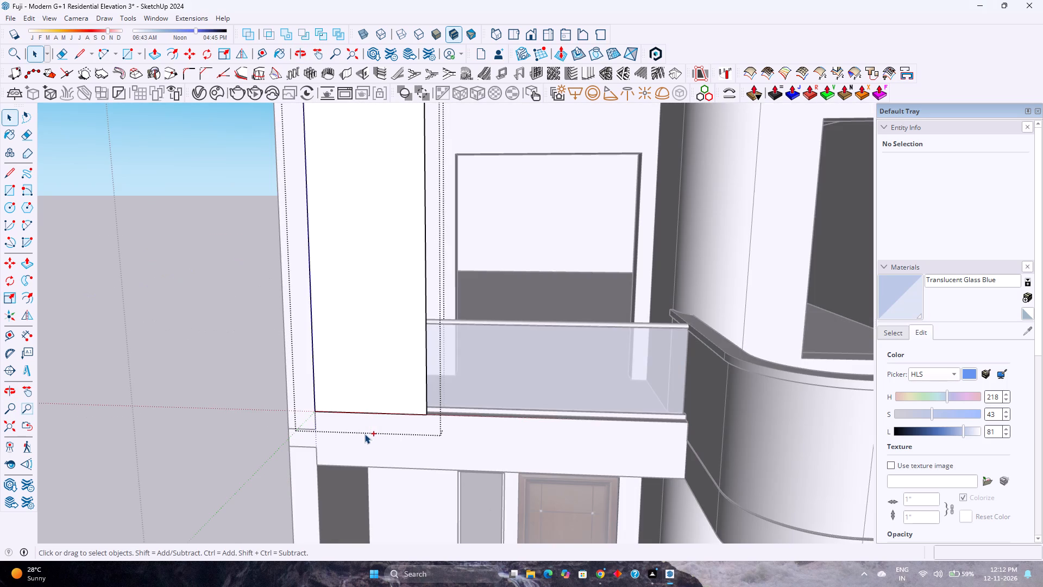
# Create front-located vertical louvres on the rectangle's face with 2" depth, 1" thickness, 2.5" spacing and angle 0.0, and leave the group.
pyautogui.press('space')
pyautogui.click(418, 334)
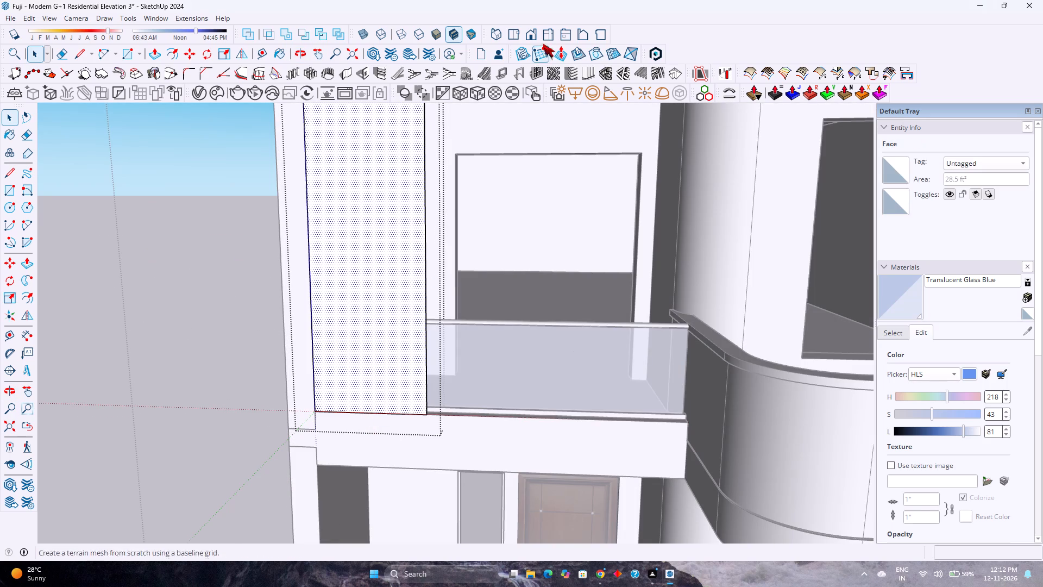
pyautogui.click(589, 68)
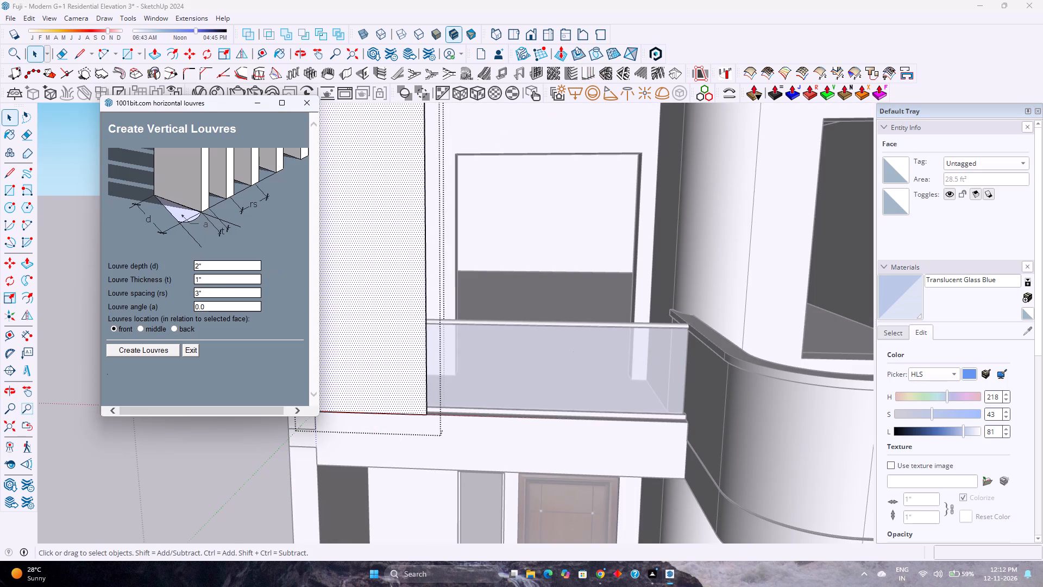
pyautogui.click(203, 292)
pyautogui.write('2.5')
pyautogui.hotkey('shift', '"')
pyautogui.press('Return')
pyautogui.click(141, 351)
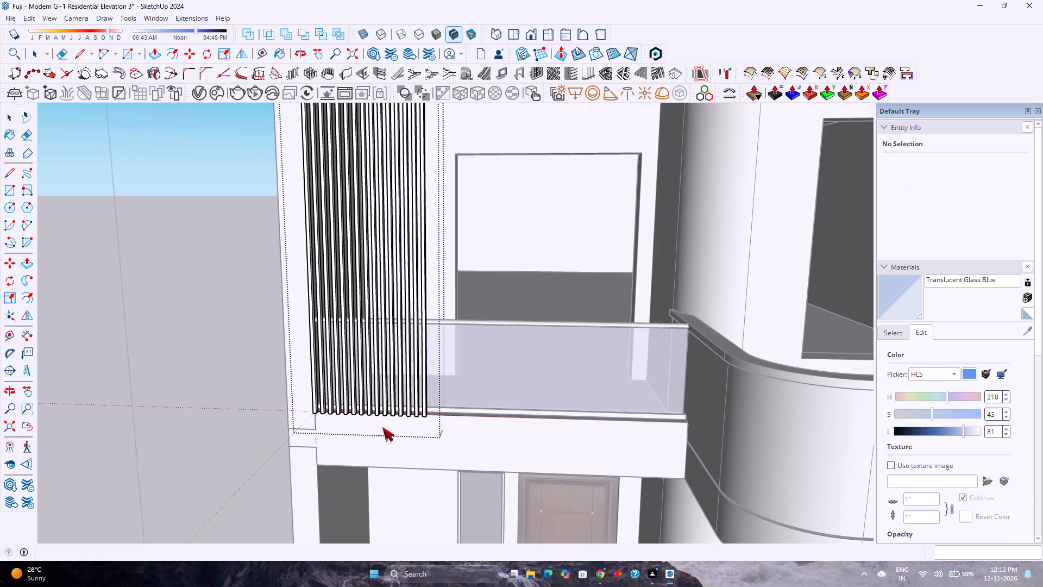
pyautogui.scroll(13, 418, 425)
pyautogui.scroll(-4, 439, 409)
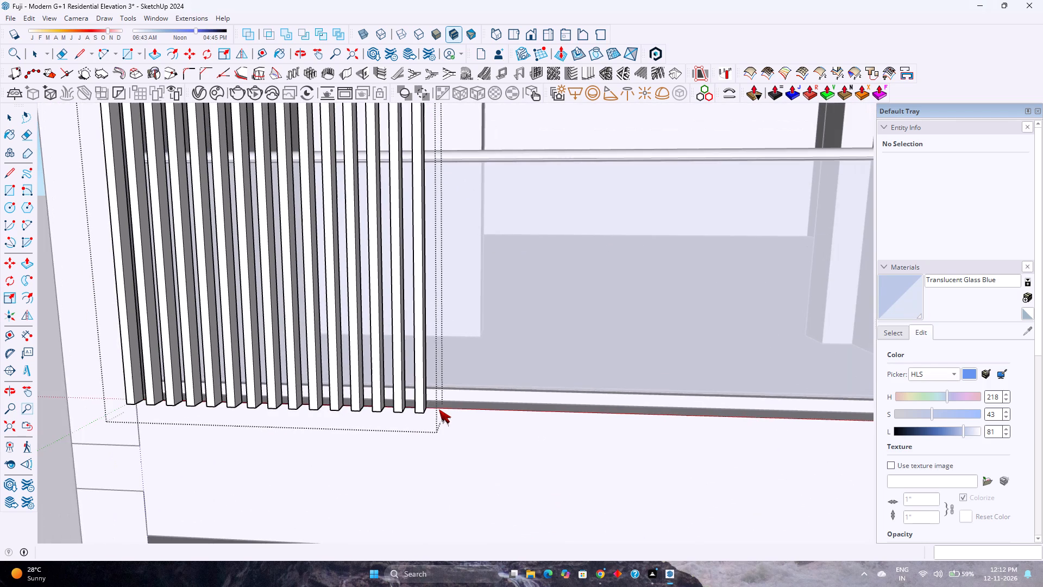
pyautogui.scroll(-3, 160, 411)
pyautogui.moveTo(161, 411); pyautogui.dragTo(288, 408, button='middle')
pyautogui.scroll(-7, 289, 406)
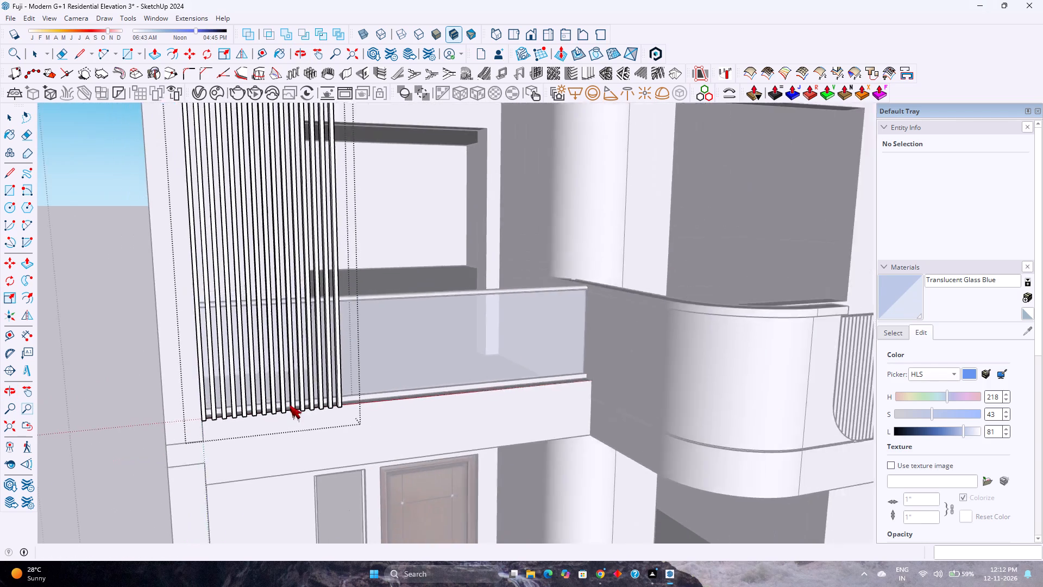
pyautogui.scroll(-14, 290, 405)
pyautogui.click(567, 398)
pyautogui.scroll(4, 566, 398)
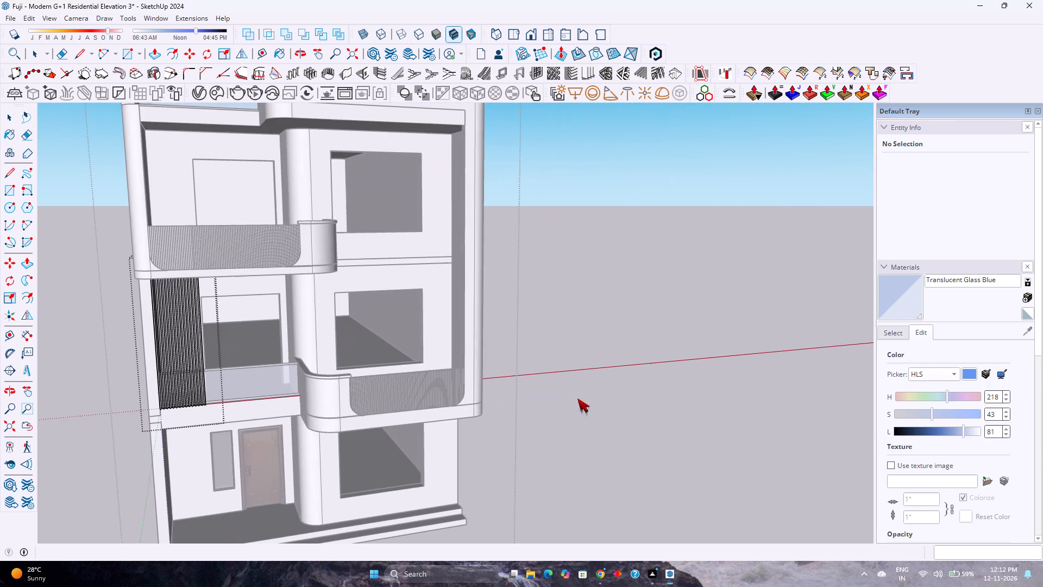
pyautogui.click(607, 397)
pyautogui.scroll(-4, 608, 396)
pyautogui.tripleClick(665, 397)
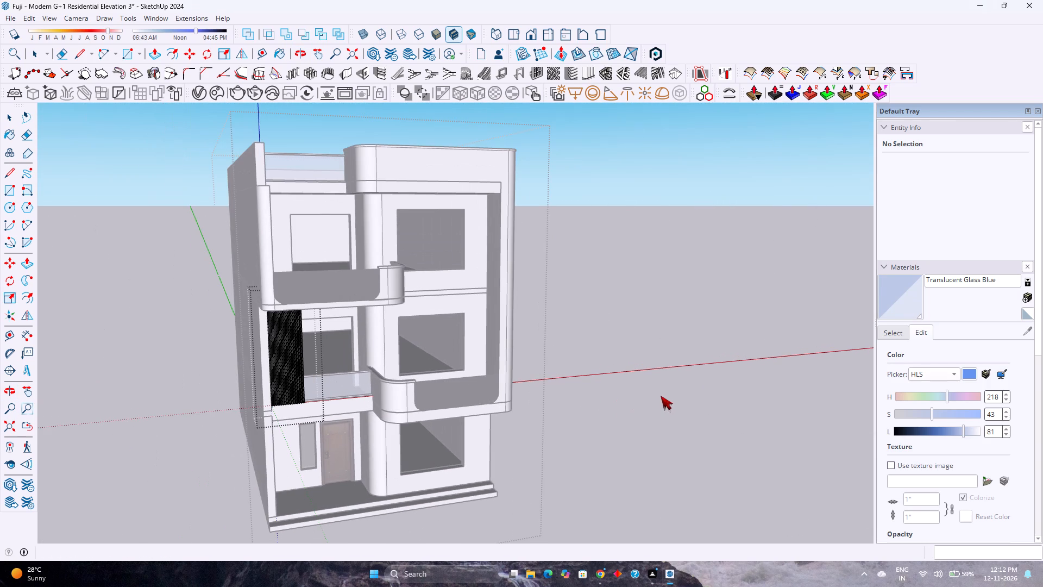
pyautogui.press('Escape')
pyautogui.press('Escape')
# Delete the leftover rectangle outline edges inside the new louvre group and leave the group.
pyautogui.scroll(2, 464, 382)
pyautogui.scroll(3, 272, 354)
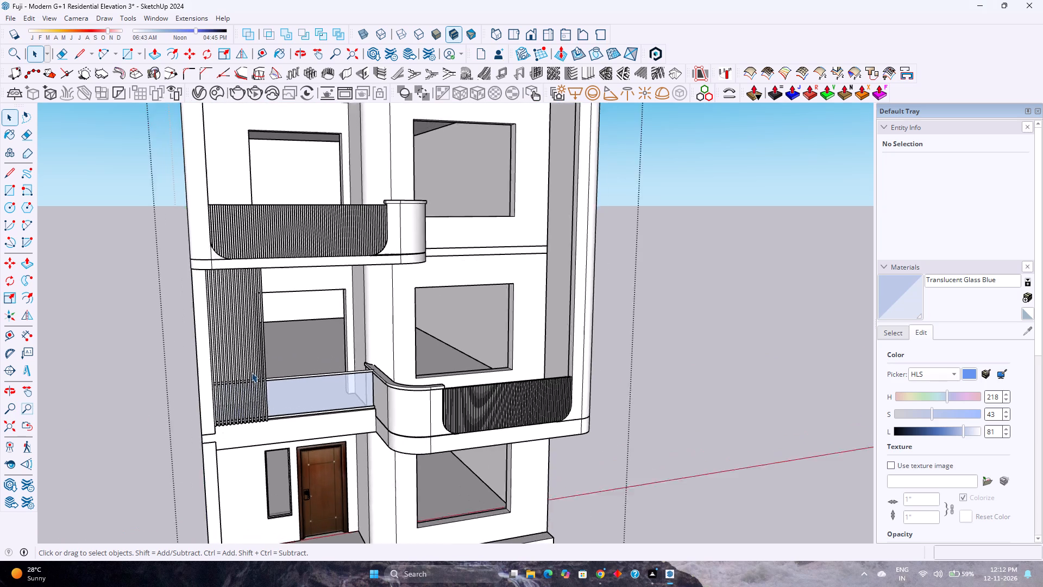
pyautogui.moveTo(265, 382); pyautogui.dragTo(112, 395, button='middle')
pyautogui.scroll(3, 234, 211)
pyautogui.moveTo(240, 260); pyautogui.dragTo(285, 169, button='middle')
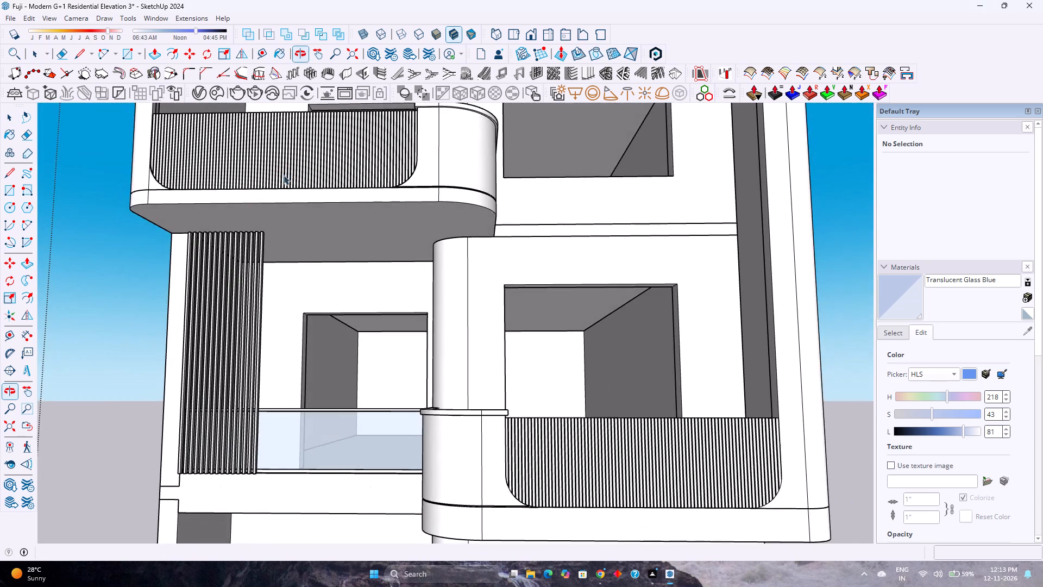
pyautogui.scroll(15, 243, 238)
pyautogui.moveTo(242, 240); pyautogui.dragTo(475, 189, button='middle')
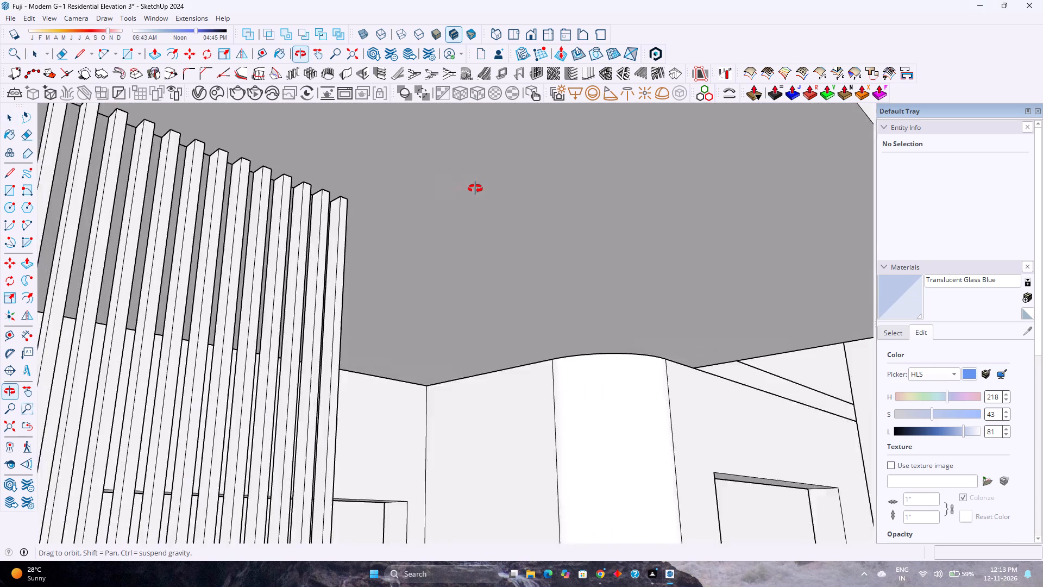
pyautogui.moveTo(475, 189); pyautogui.dragTo(366, 209, button='middle')
pyautogui.scroll(2, 326, 209)
pyautogui.doubleClick(325, 209)
pyautogui.scroll(3, 322, 209)
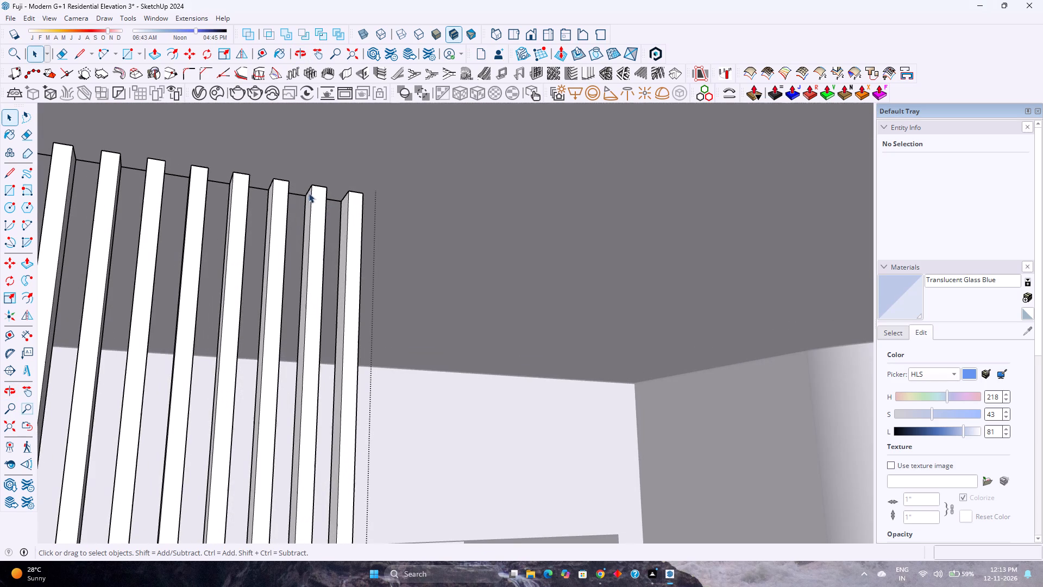
pyautogui.tripleClick(298, 195)
pyautogui.tripleClick(298, 195)
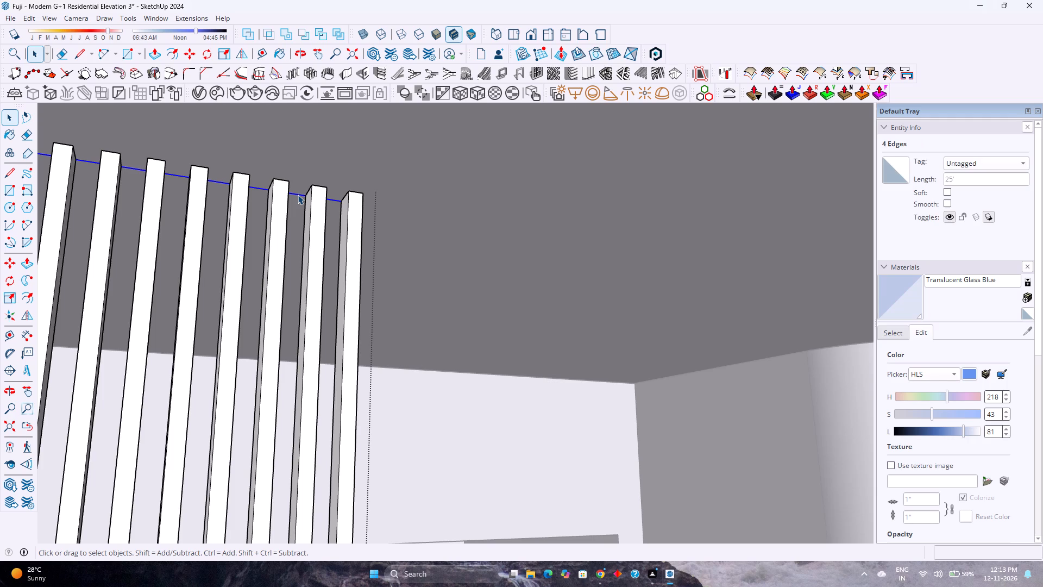
pyautogui.press('Delete')
pyautogui.scroll(-10, 295, 196)
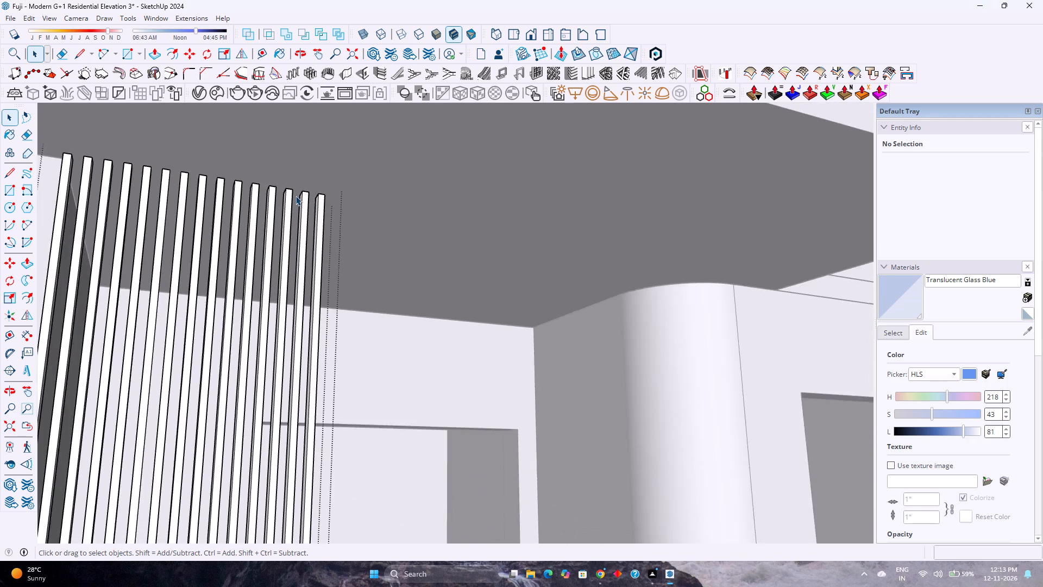
pyautogui.scroll(-11, 296, 196)
pyautogui.click(150, 268)
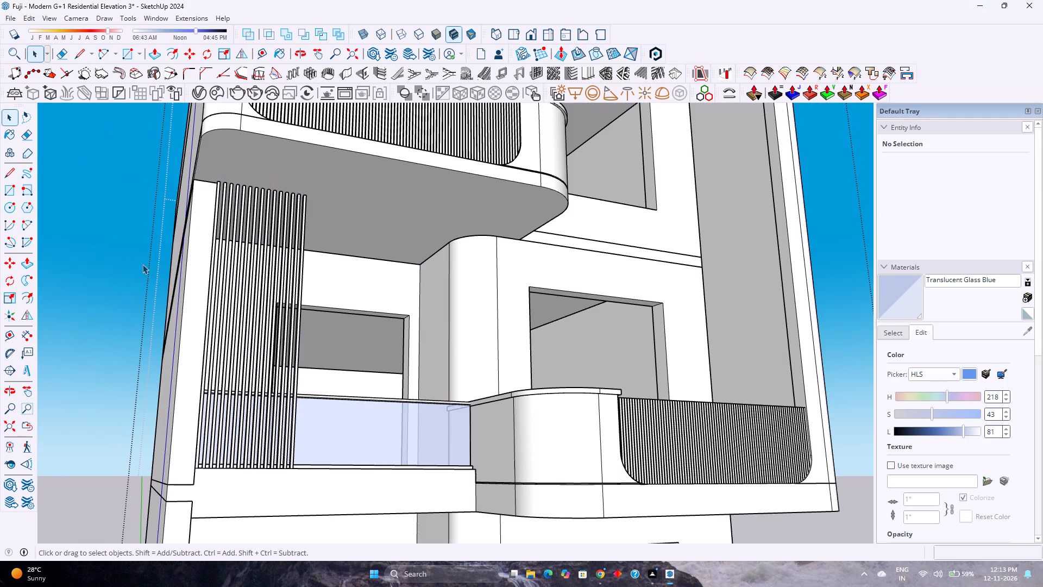
# Move the louvre group 2.5" back from the balcony slab's front edge, towards the glass railing.
pyautogui.scroll(-3, 180, 247)
pyautogui.scroll(4, 260, 252)
pyautogui.moveTo(249, 254); pyautogui.dragTo(184, 260, button='middle')
pyautogui.scroll(3, 204, 224)
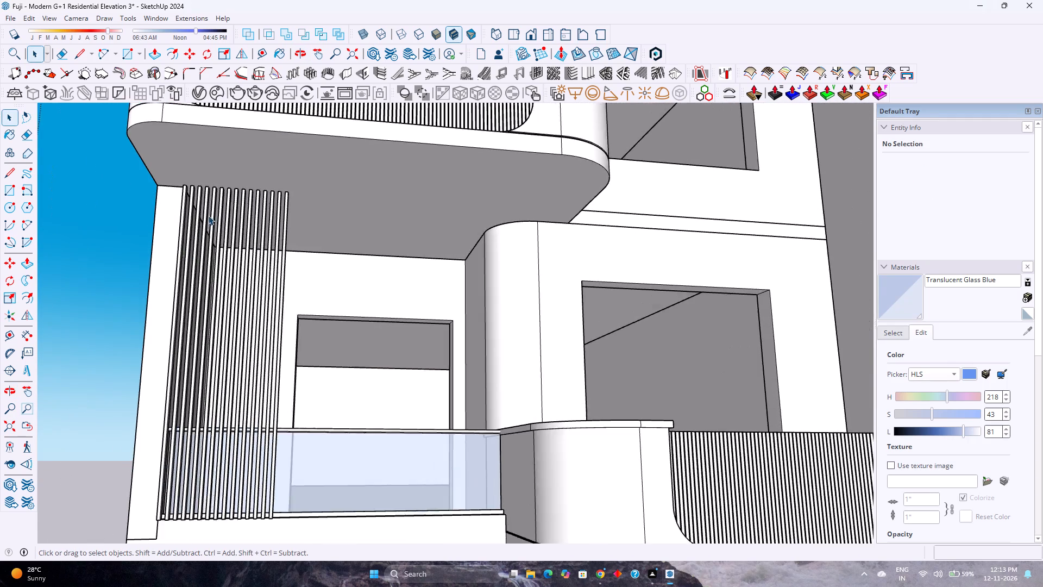
pyautogui.scroll(-9, 205, 276)
pyautogui.moveTo(238, 329); pyautogui.dragTo(123, 474, button='middle')
pyautogui.scroll(3, 245, 405)
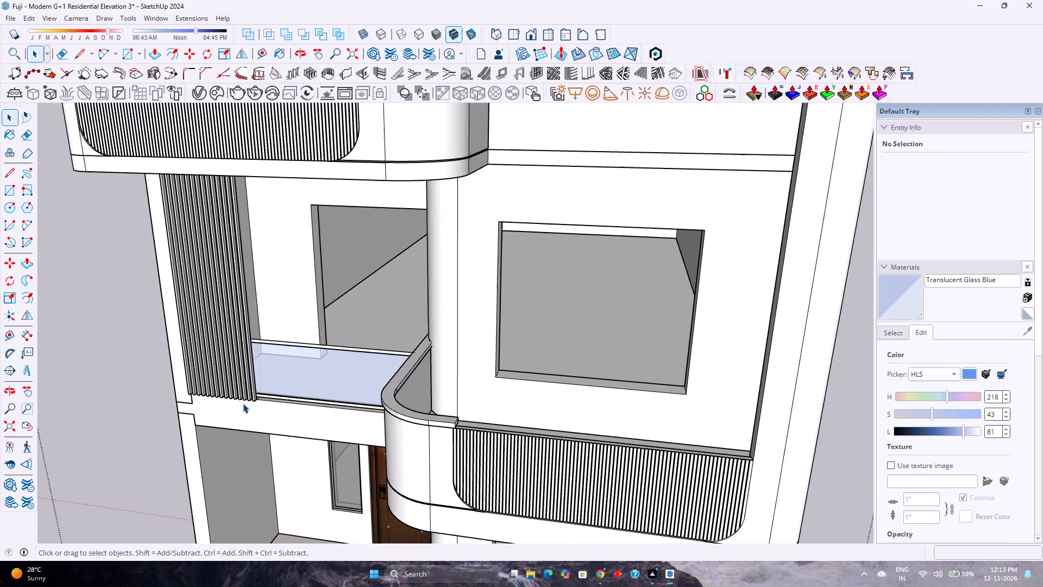
pyautogui.scroll(12, 243, 403)
pyautogui.moveTo(255, 398); pyautogui.dragTo(196, 462, button='middle')
pyautogui.click(250, 365)
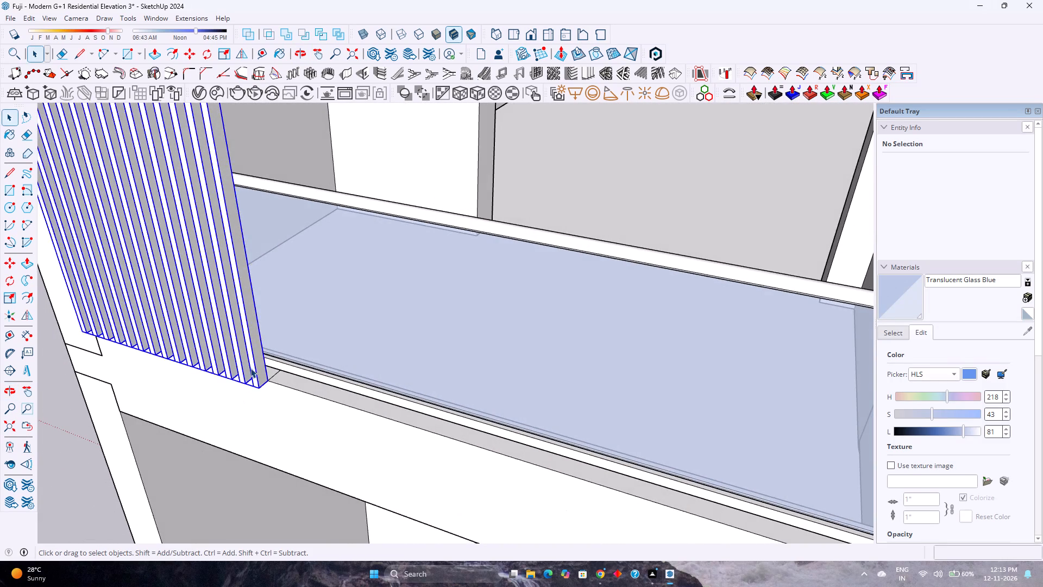
pyautogui.scroll(2, 250, 369)
pyautogui.scroll(9, 247, 431)
pyautogui.press('m')
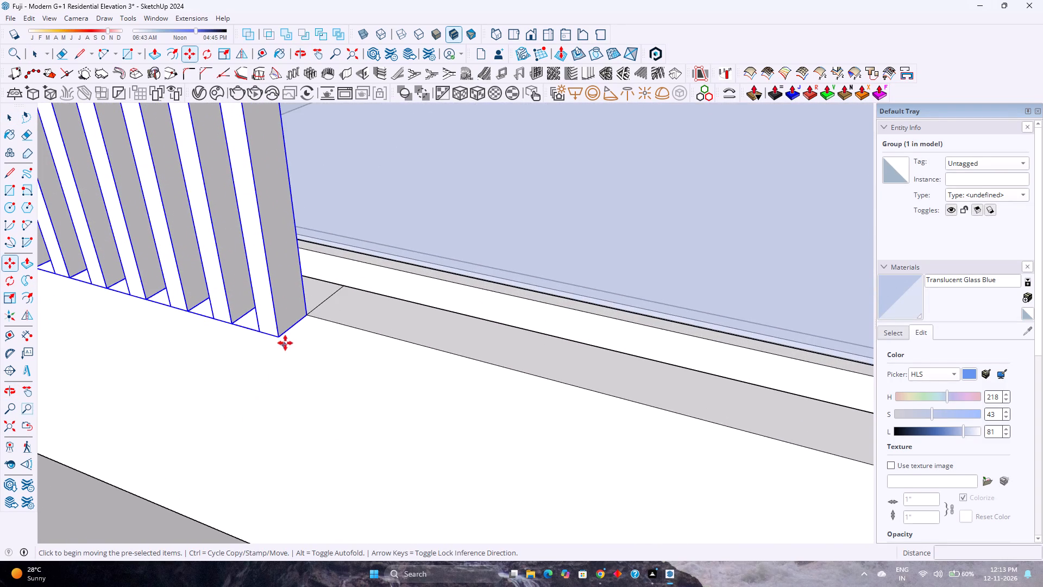
pyautogui.click(279, 336)
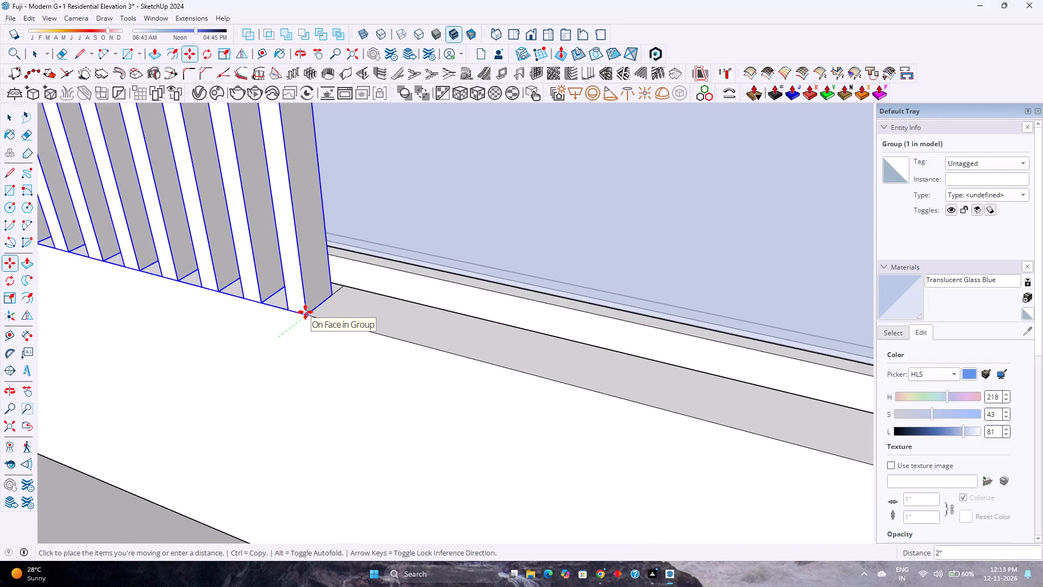
pyautogui.press('2')
pyautogui.press('Return')
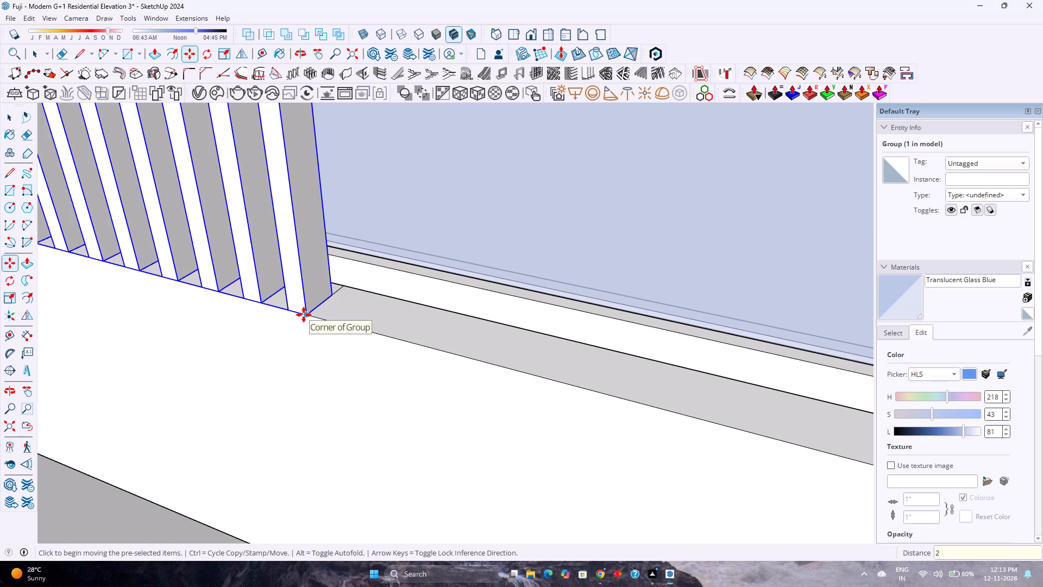
pyautogui.write('2.')
pyautogui.press('5')
pyautogui.press('Return')
pyautogui.press('space')
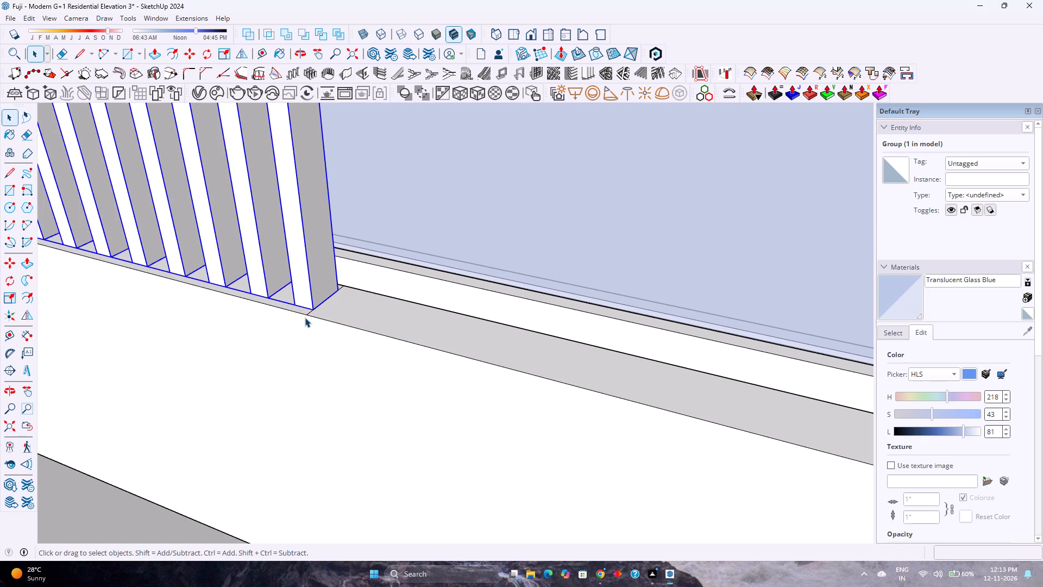
pyautogui.press('Escape')
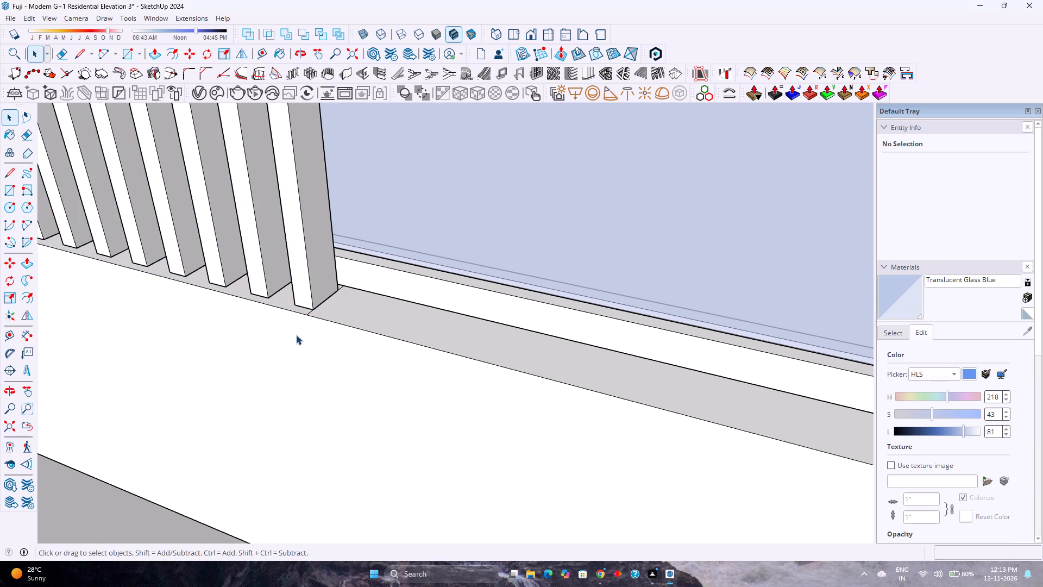
# Delete the stray edge crossing the balcony ledge beneath the last louvre, and leave the ledge's group.
pyautogui.scroll(-4, 295, 319)
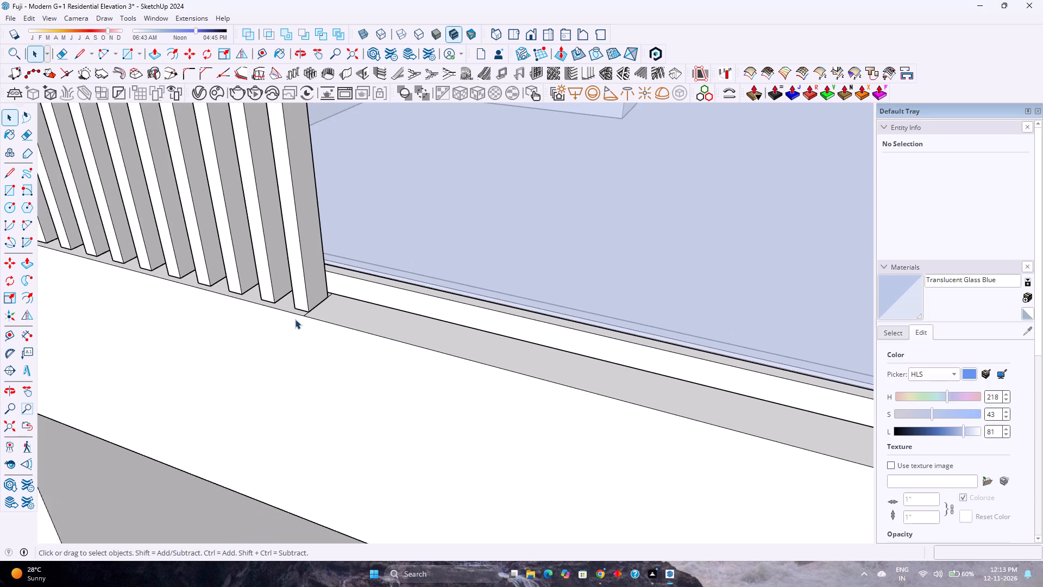
pyautogui.scroll(-6, 295, 319)
pyautogui.scroll(13, 299, 315)
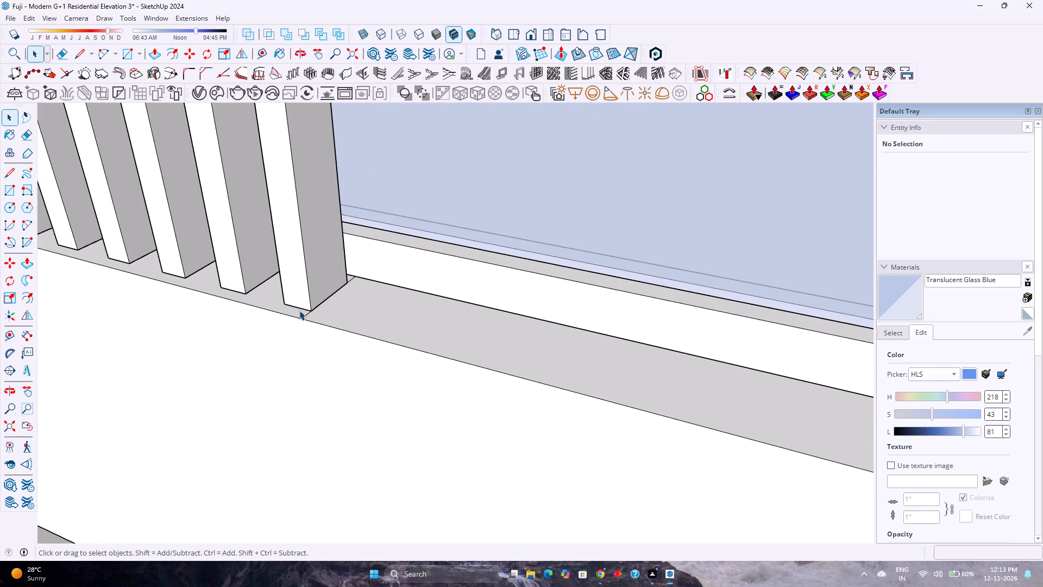
pyautogui.scroll(2, 299, 310)
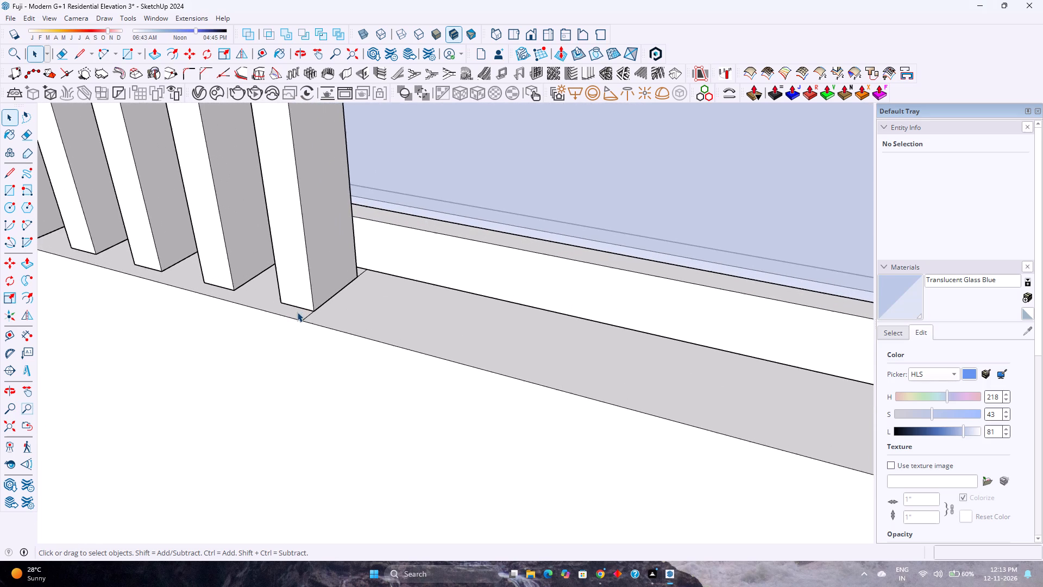
pyautogui.scroll(3, 304, 308)
pyautogui.doubleClick(309, 321)
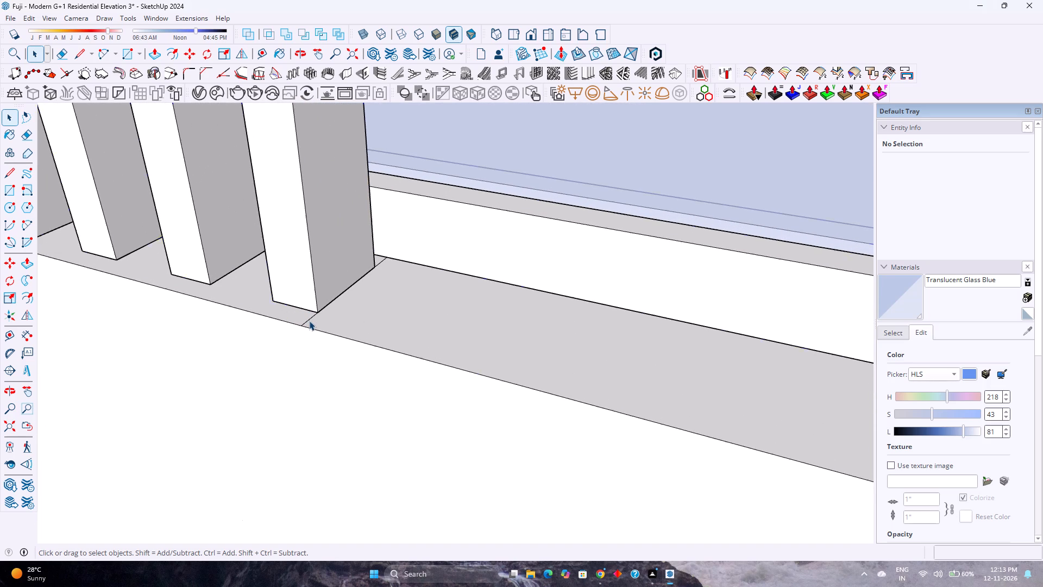
pyautogui.click(309, 319)
pyautogui.click(309, 319)
pyautogui.click(309, 319)
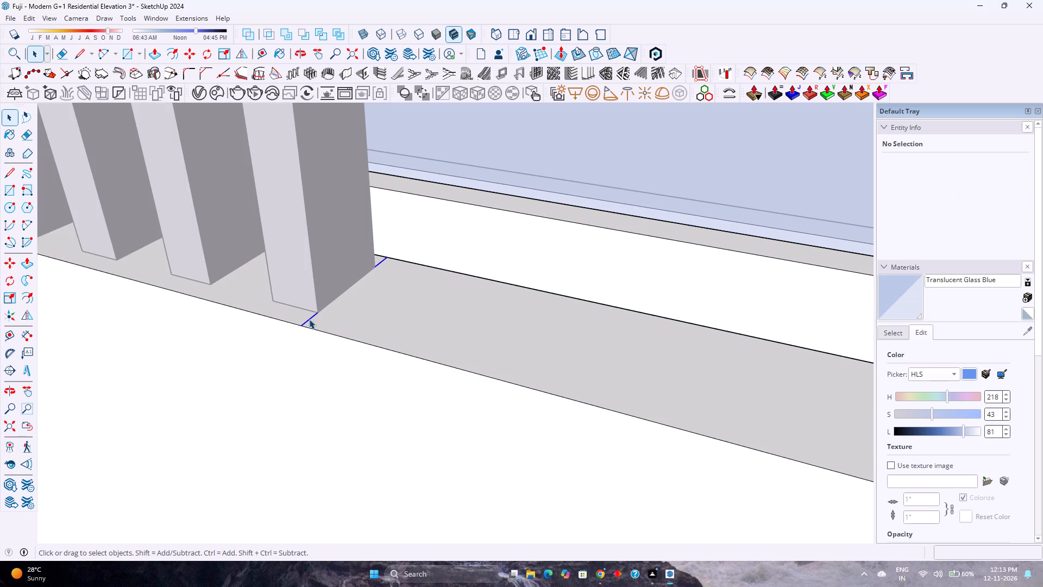
pyautogui.press('Delete')
pyautogui.scroll(-5, 309, 323)
pyautogui.press('Escape')
pyautogui.press('Escape')
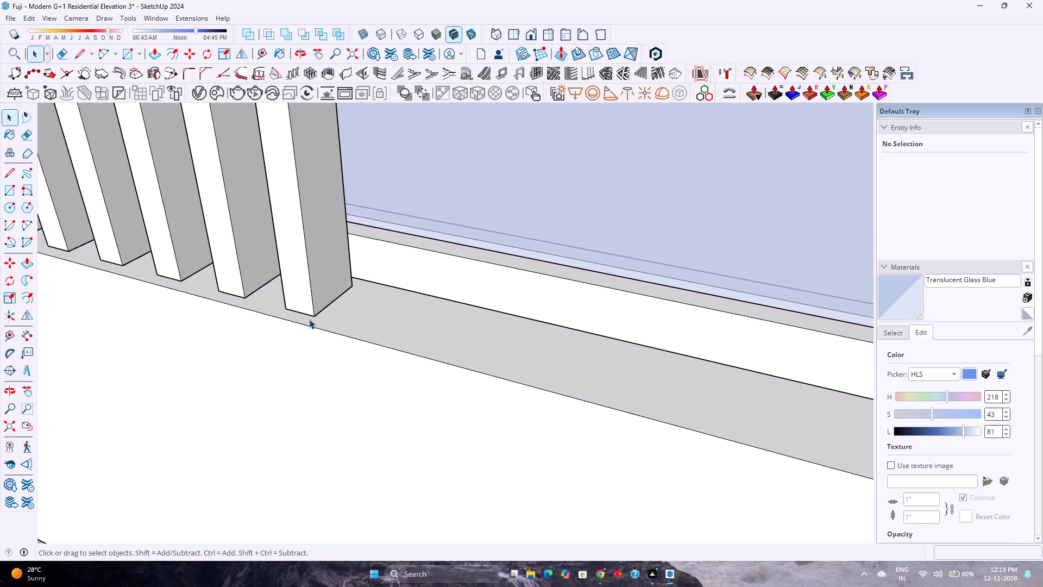
pyautogui.scroll(-20, 309, 319)
pyautogui.scroll(-8, 309, 319)
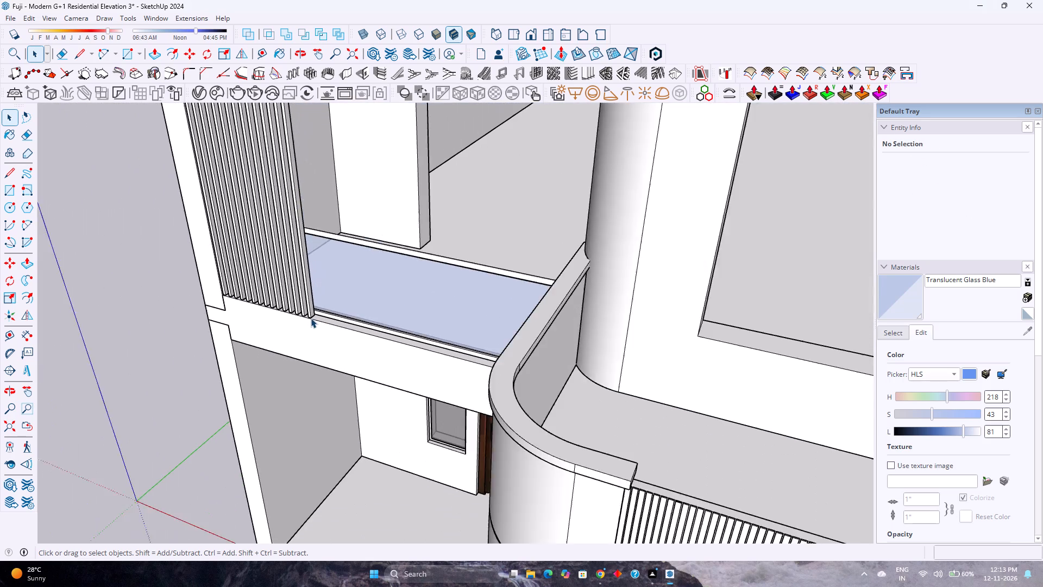
# Examine the full-height louvre screen and the whole front elevation with its balconies from several angles.
pyautogui.scroll(-1, 311, 318)
pyautogui.scroll(1, 311, 318)
pyautogui.scroll(-3, 311, 318)
pyautogui.click(206, 423)
pyautogui.scroll(-3, 222, 405)
pyautogui.moveTo(224, 403); pyautogui.dragTo(340, 354, button='middle')
pyautogui.scroll(-3, 365, 346)
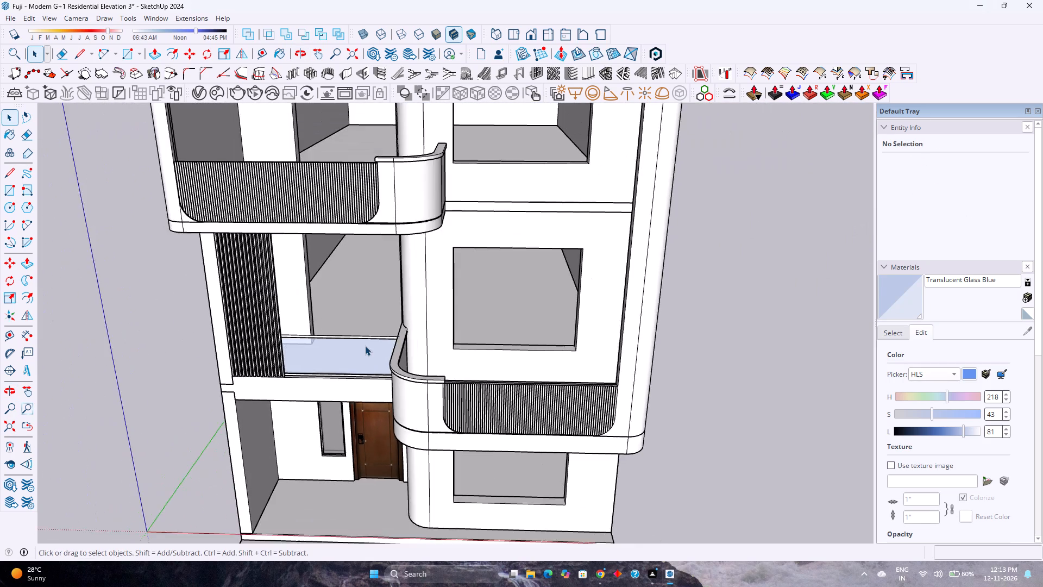
pyautogui.scroll(-3, 365, 346)
pyautogui.moveTo(365, 346); pyautogui.dragTo(431, 280, button='middle')
pyautogui.middleClick(431, 280)
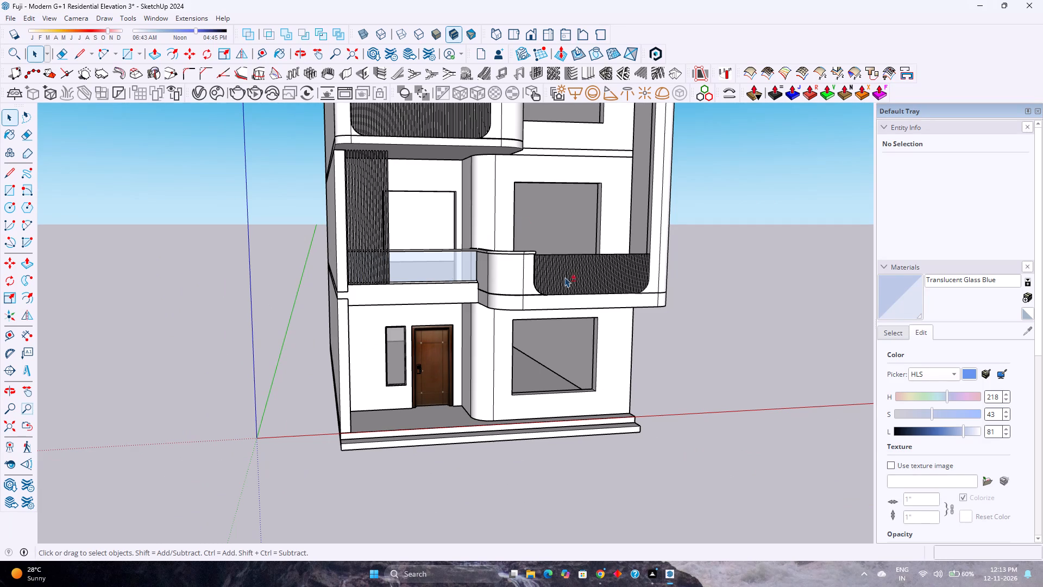
pyautogui.keyDown('shift'); pyautogui.moveTo(564, 277); pyautogui.dragTo(504, 342, button='middle'); pyautogui.keyUp('shift')
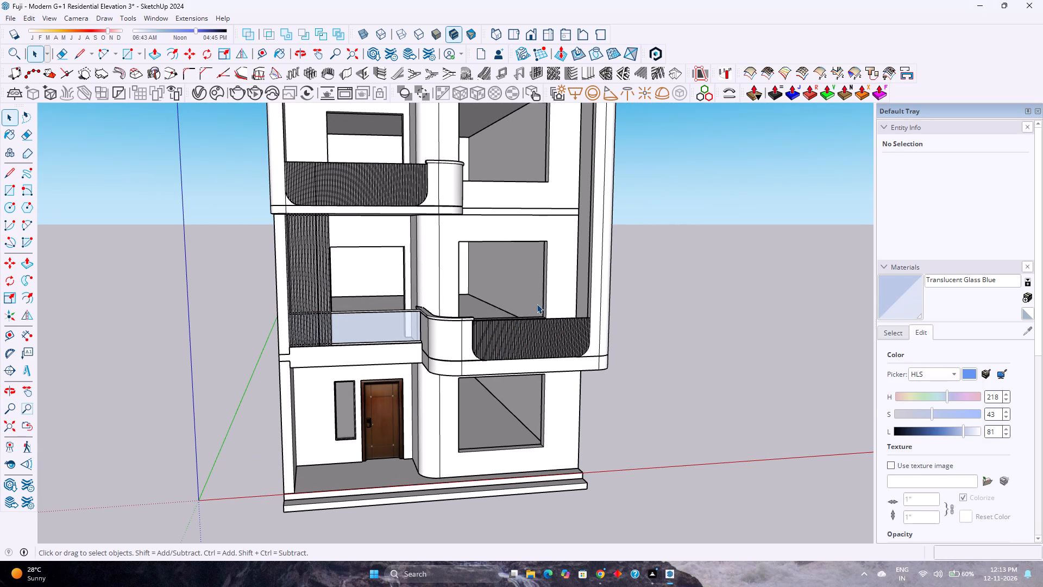
pyautogui.moveTo(536, 304); pyautogui.dragTo(451, 382, button='middle')
pyautogui.keyDown('shift'); pyautogui.moveTo(468, 346); pyautogui.dragTo(409, 402, button='middle'); pyautogui.keyUp('shift')
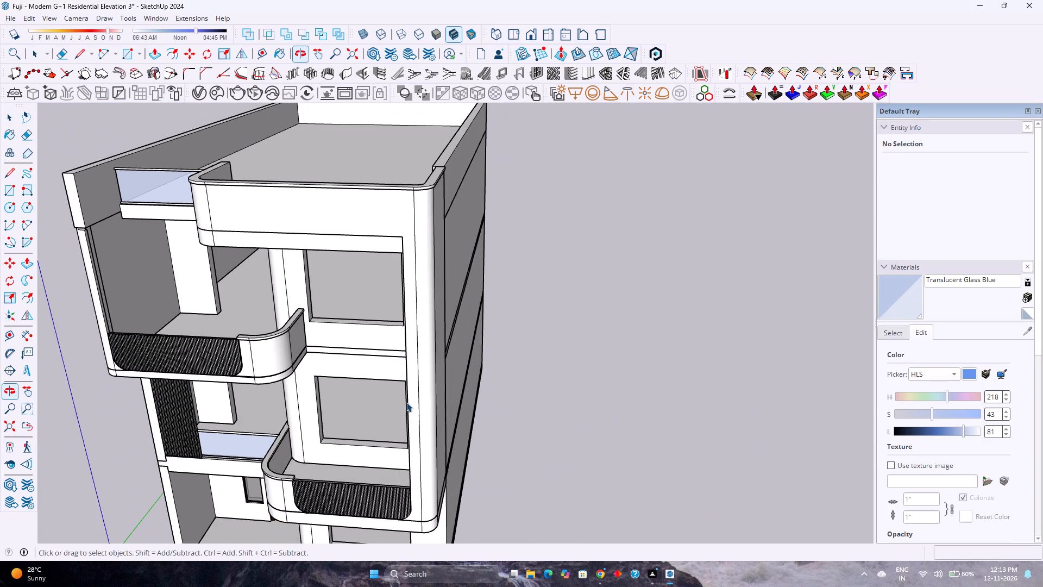
pyautogui.moveTo(349, 436); pyautogui.dragTo(588, 439, button='middle')
# Open the first-floor curved balcony's louvre group at the slat with the missing top face near the side wall.
pyautogui.scroll(6, 650, 444)
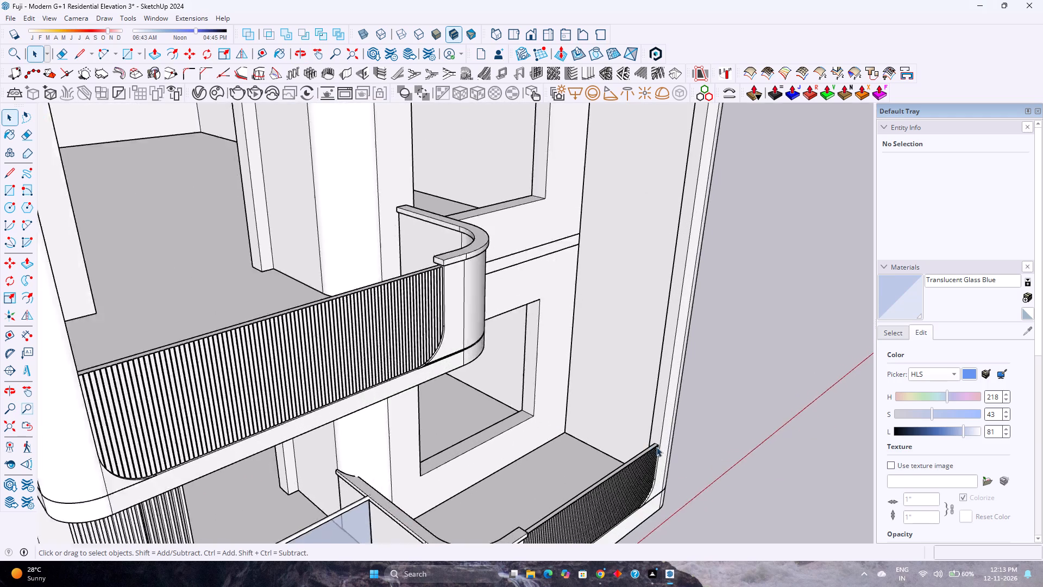
pyautogui.scroll(19, 656, 447)
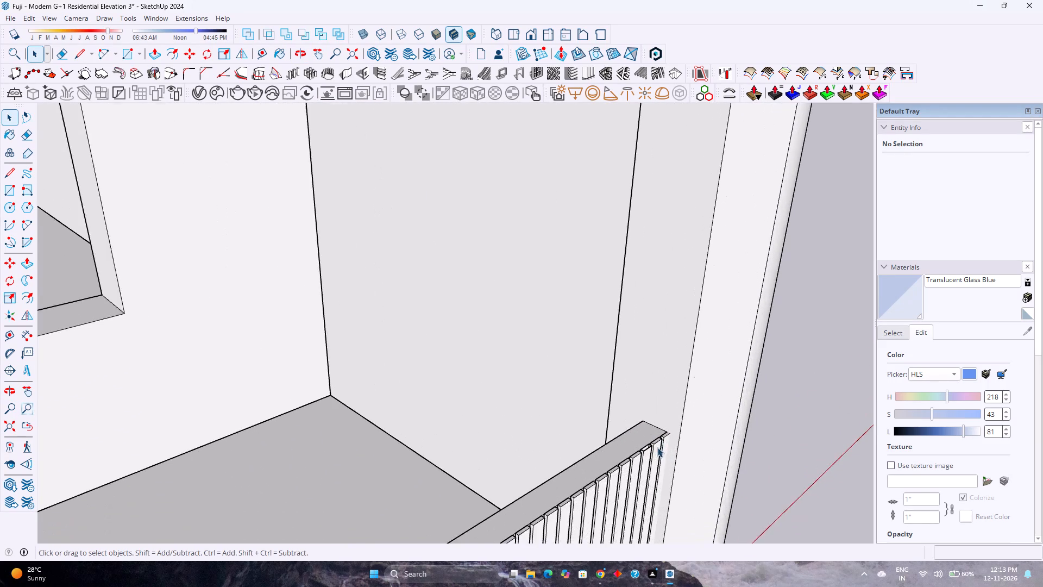
pyautogui.scroll(7, 657, 447)
pyautogui.moveTo(644, 440); pyautogui.dragTo(652, 465, button='middle')
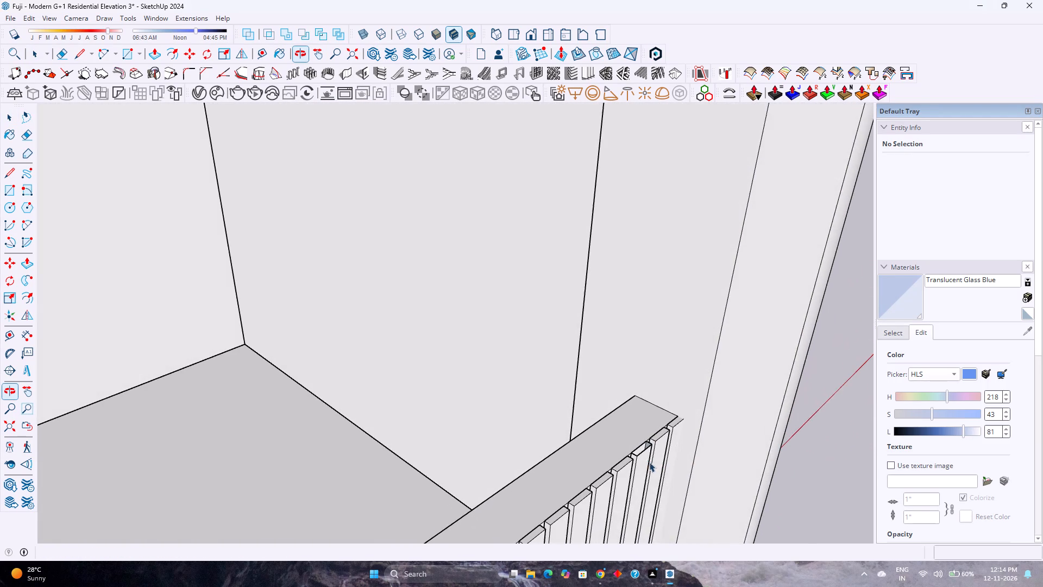
pyautogui.doubleClick(646, 456)
pyautogui.scroll(5, 646, 456)
pyautogui.doubleClick(645, 455)
pyautogui.scroll(1, 645, 455)
pyautogui.doubleClick(645, 455)
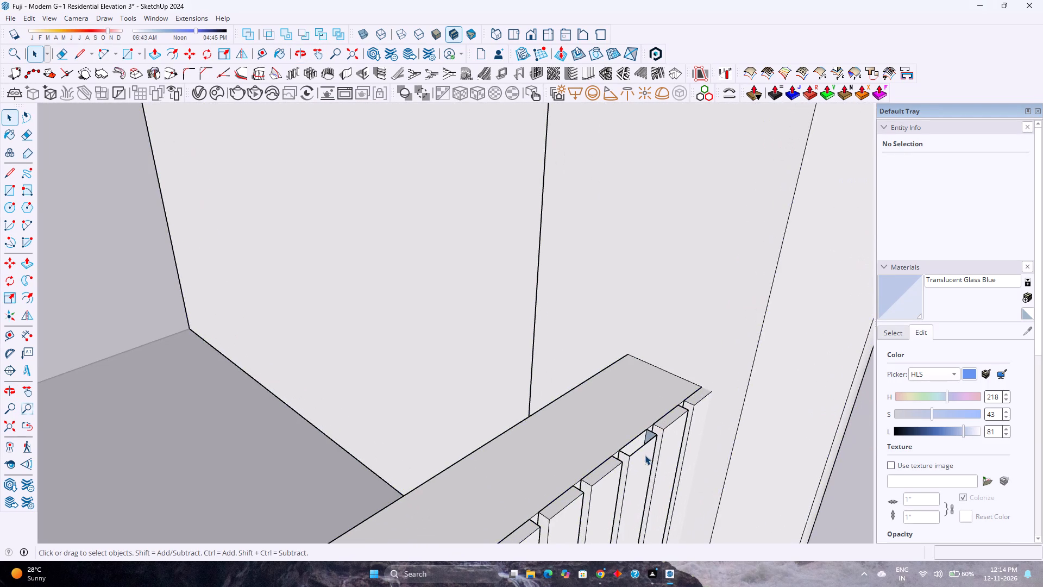
pyautogui.scroll(6, 645, 455)
pyautogui.click(643, 449)
pyautogui.scroll(2, 643, 447)
pyautogui.moveTo(643, 447); pyautogui.dragTo(644, 475, button='middle')
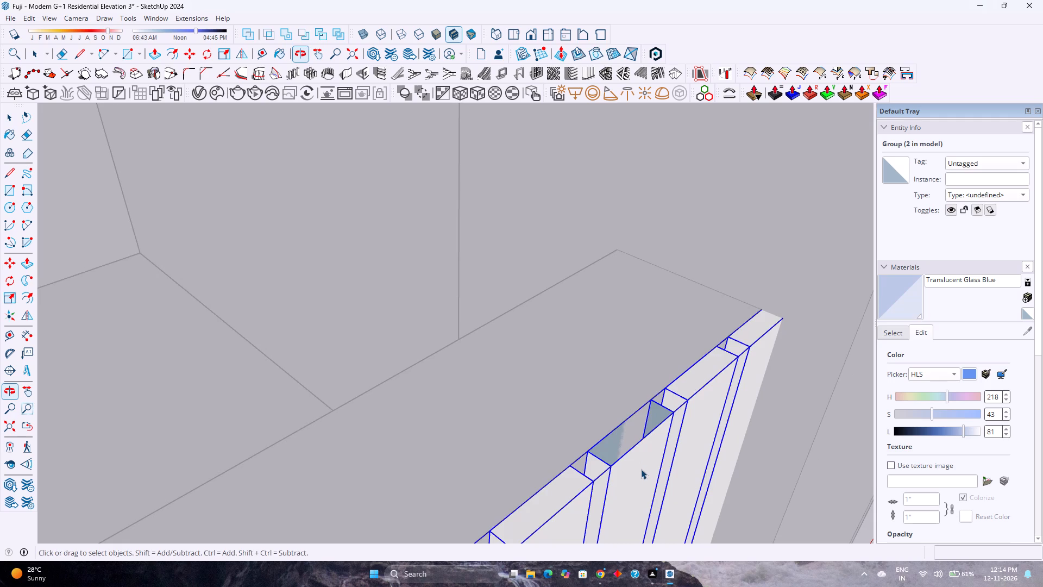
pyautogui.doubleClick(641, 469)
pyautogui.scroll(6, 639, 464)
pyautogui.moveTo(626, 441); pyautogui.dragTo(532, 536, button='middle')
pyautogui.middleClick(532, 536)
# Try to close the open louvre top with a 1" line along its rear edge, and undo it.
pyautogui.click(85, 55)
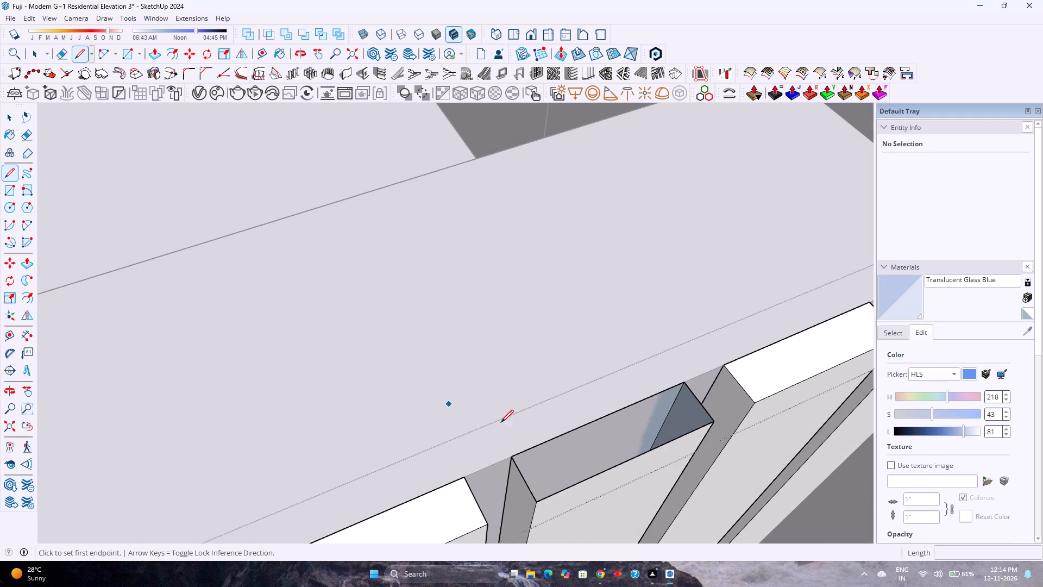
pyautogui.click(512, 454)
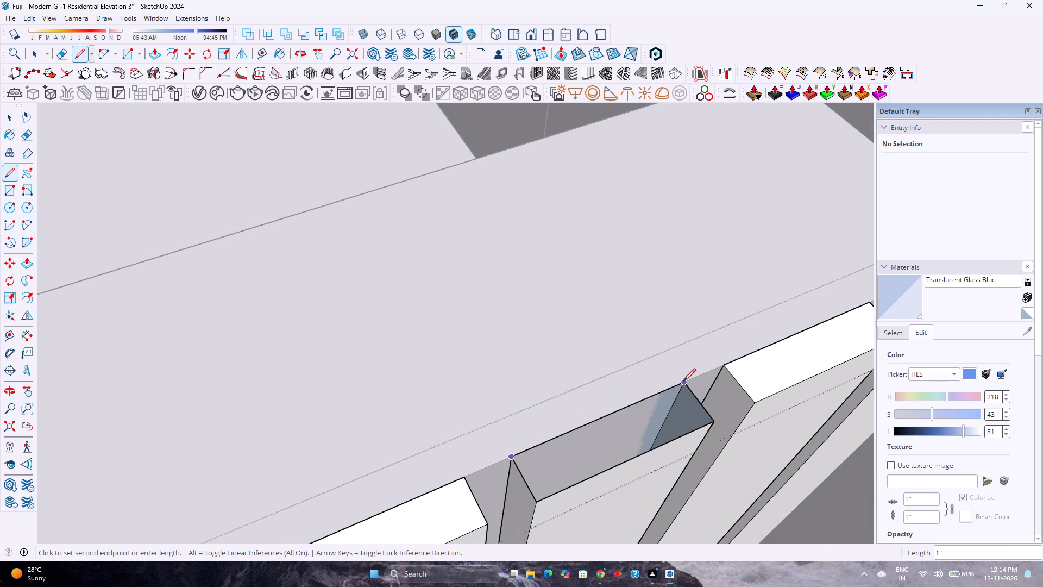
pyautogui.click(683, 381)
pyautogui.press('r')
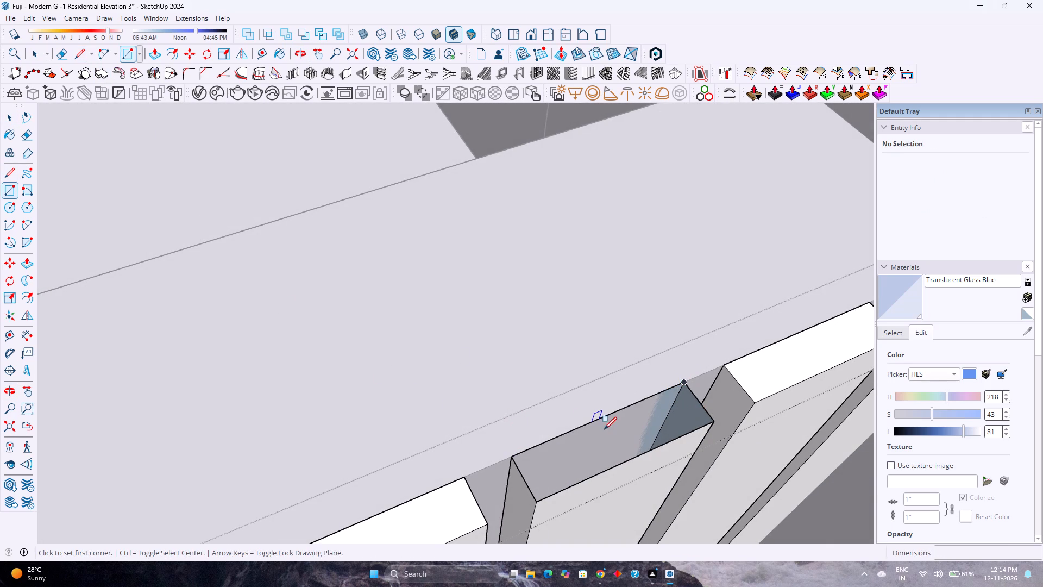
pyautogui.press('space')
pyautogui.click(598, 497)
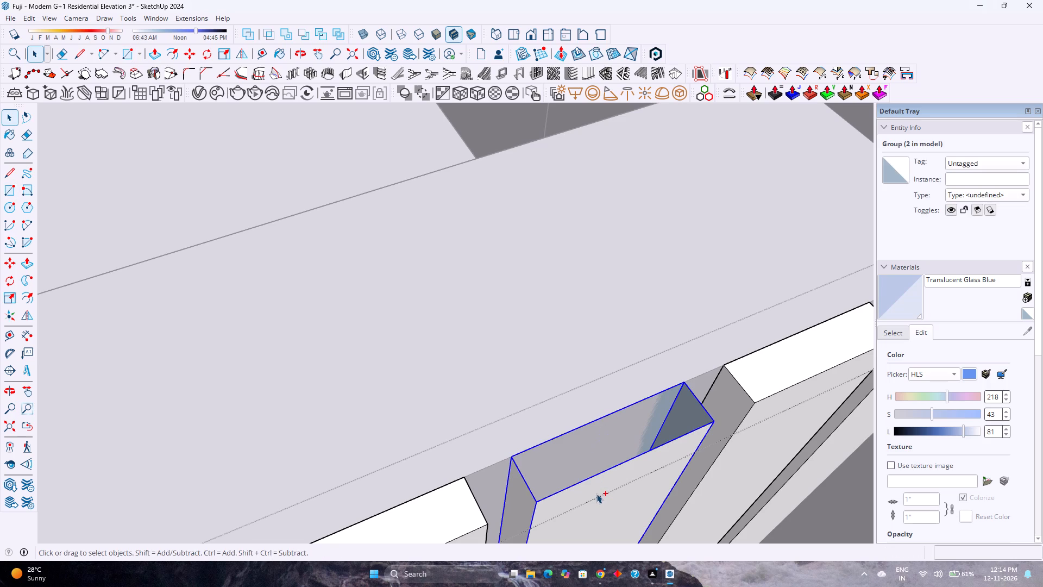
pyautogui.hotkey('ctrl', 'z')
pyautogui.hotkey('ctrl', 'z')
# Open the slat itself, draw a 1" line along its rear top edge to close the top face, and leave the nested groups.
pyautogui.click(588, 483)
pyautogui.tripleClick(590, 481)
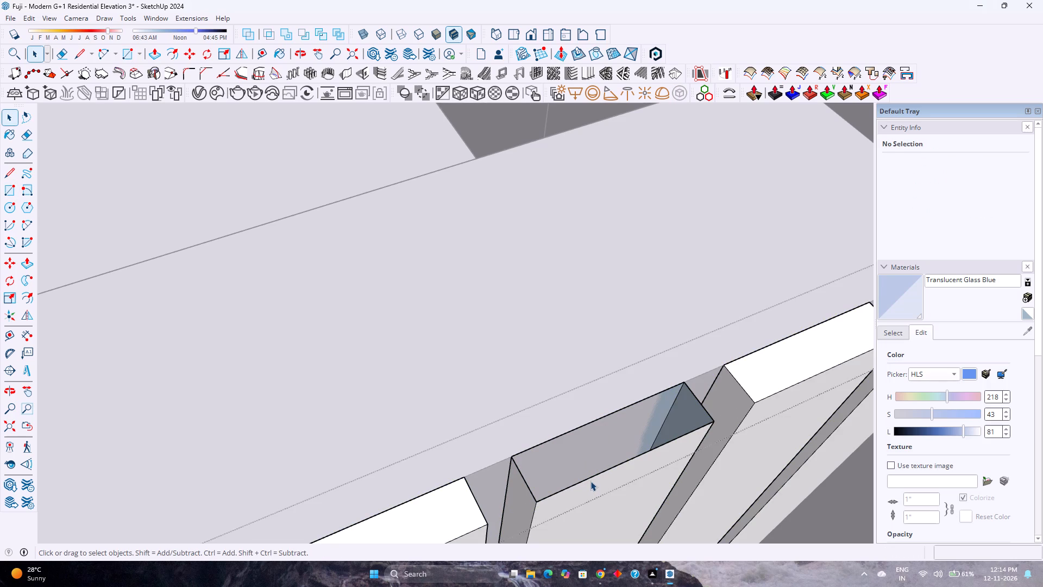
pyautogui.click(590, 481)
pyautogui.scroll(3, 577, 479)
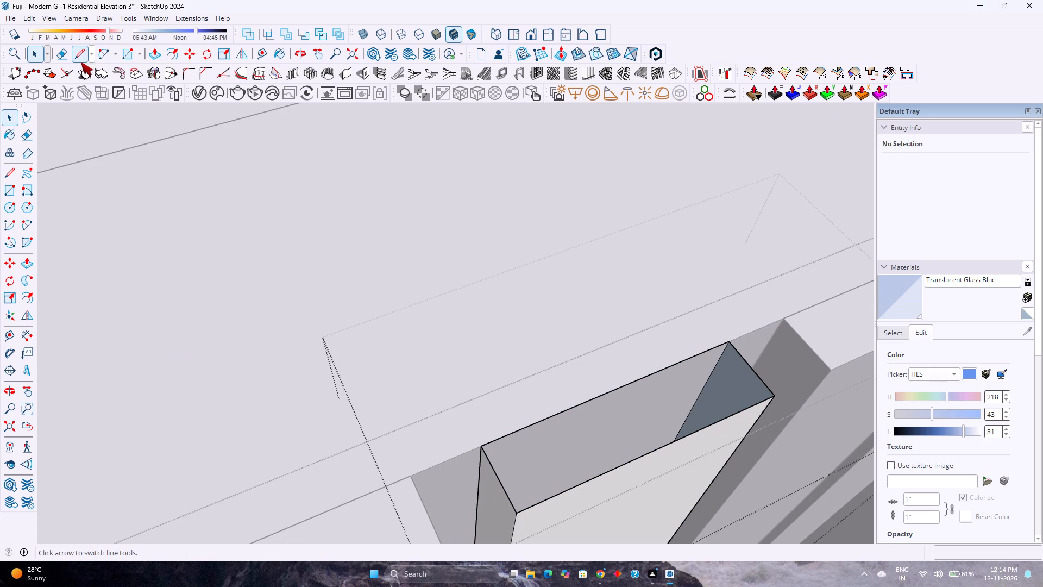
pyautogui.click(81, 56)
pyautogui.click(480, 442)
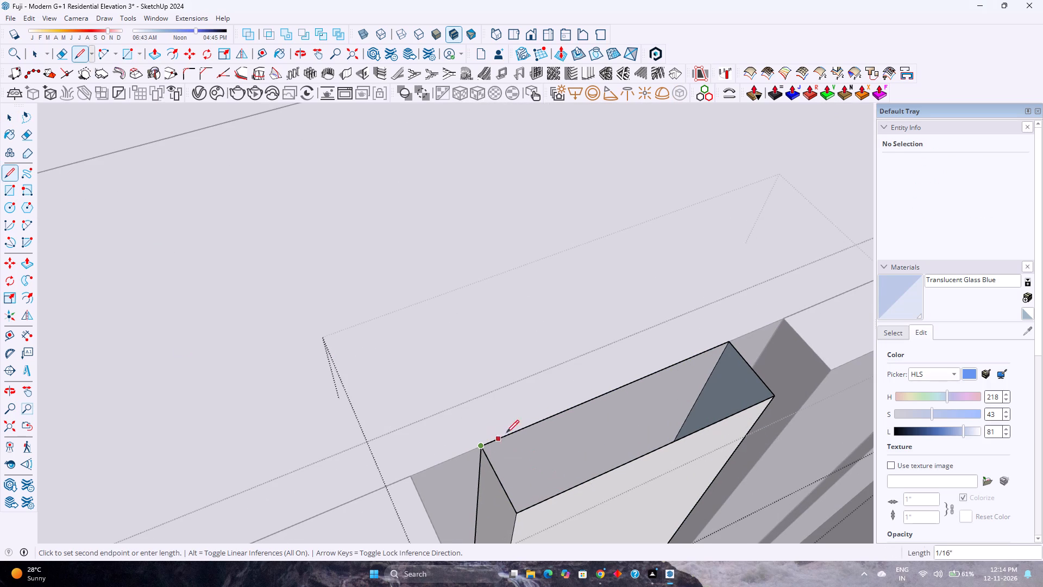
pyautogui.click(731, 338)
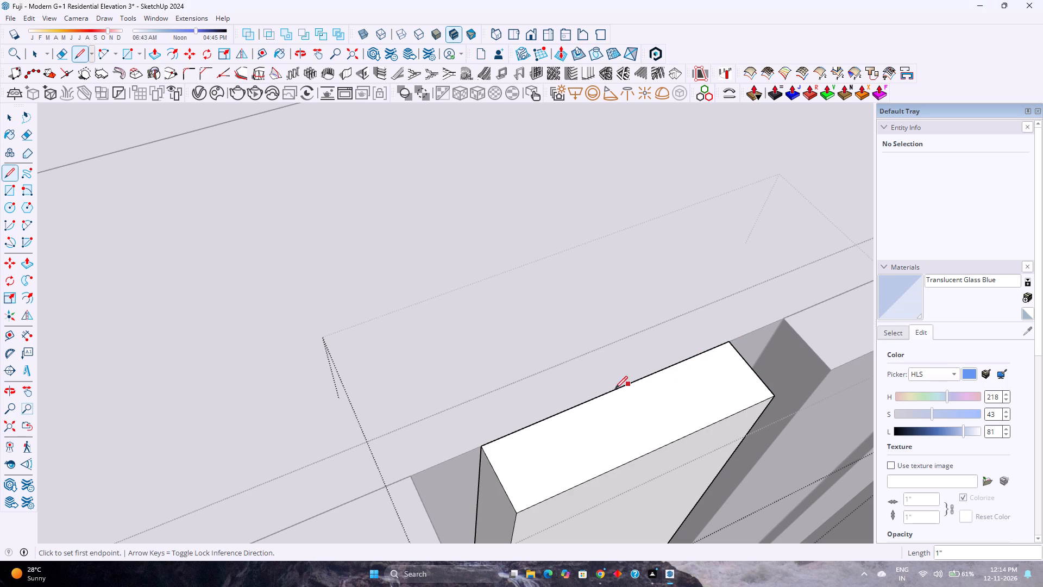
pyautogui.press('space')
pyautogui.scroll(-5, 527, 424)
pyautogui.press('Escape')
pyautogui.scroll(-14, 525, 423)
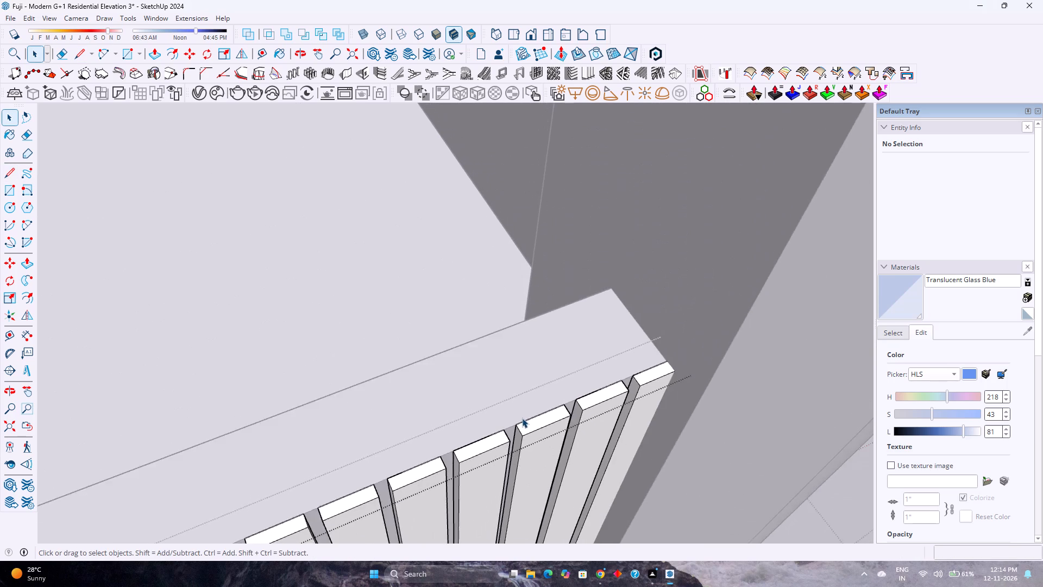
pyautogui.scroll(-3, 522, 418)
pyautogui.moveTo(576, 422); pyautogui.dragTo(485, 368, button='middle')
pyautogui.scroll(-15, 488, 359)
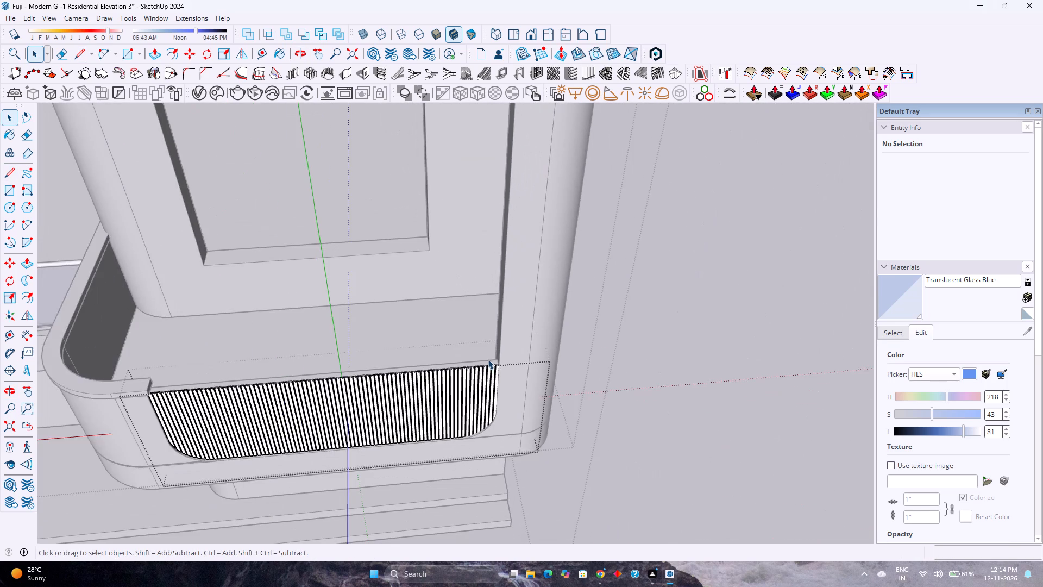
pyautogui.scroll(-2, 488, 359)
pyautogui.click(695, 451)
pyautogui.scroll(3, 451, 407)
pyautogui.click(640, 448)
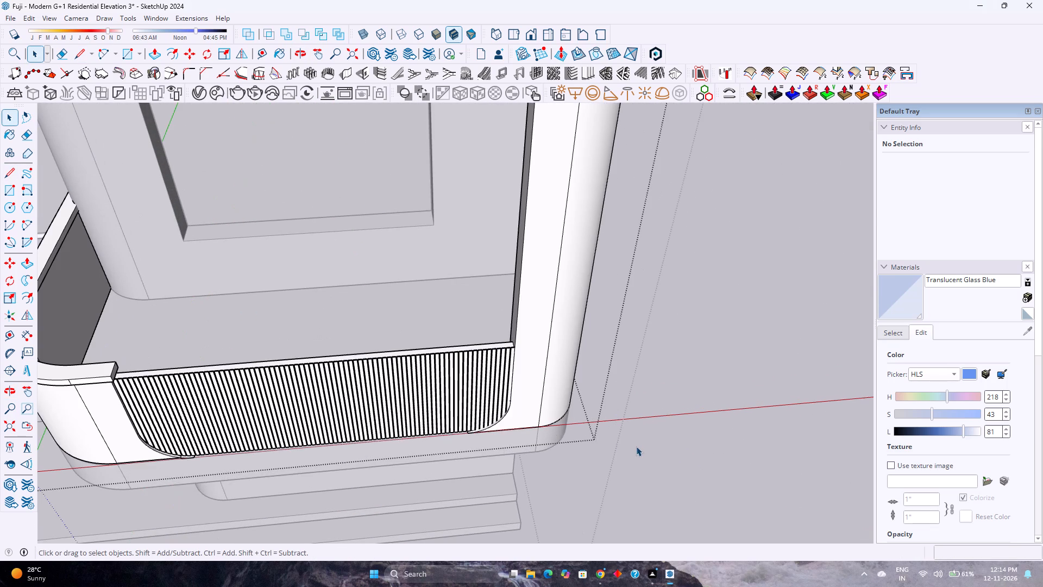
# Inspect the tops of the first-floor balcony louvres beside the wall, leave the open group, and review the whole elevation.
pyautogui.keyDown('shift'); pyautogui.moveTo(318, 326); pyautogui.dragTo(360, 404, button='middle'); pyautogui.keyUp('shift')
pyautogui.scroll(-3, 358, 403)
pyautogui.moveTo(330, 423); pyautogui.dragTo(356, 351, button='middle')
pyautogui.scroll(-3, 356, 350)
pyautogui.moveTo(426, 401); pyautogui.dragTo(605, 479, button='middle')
pyautogui.scroll(10, 497, 379)
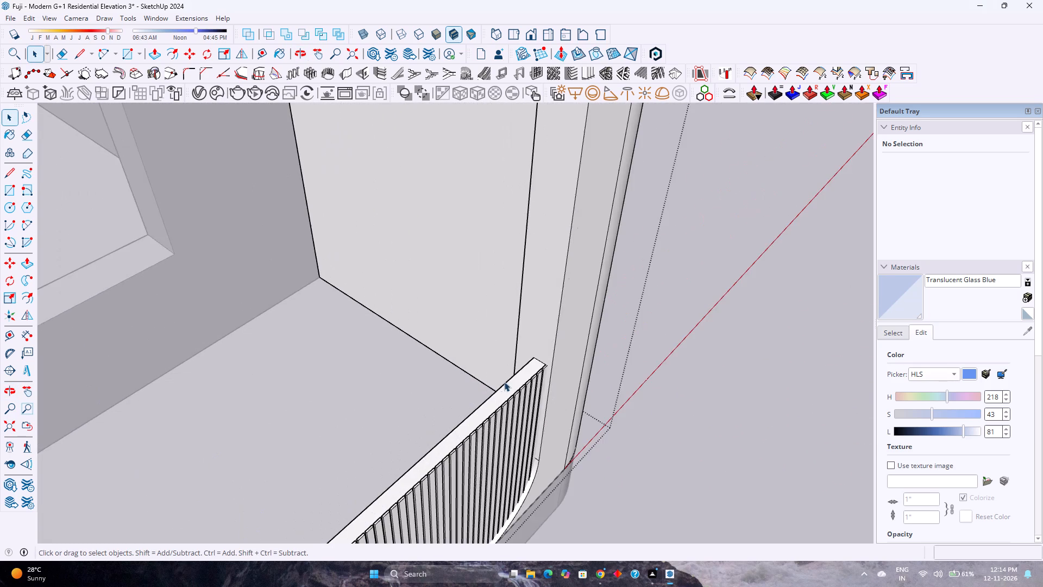
pyautogui.scroll(9, 504, 382)
pyautogui.scroll(7, 574, 358)
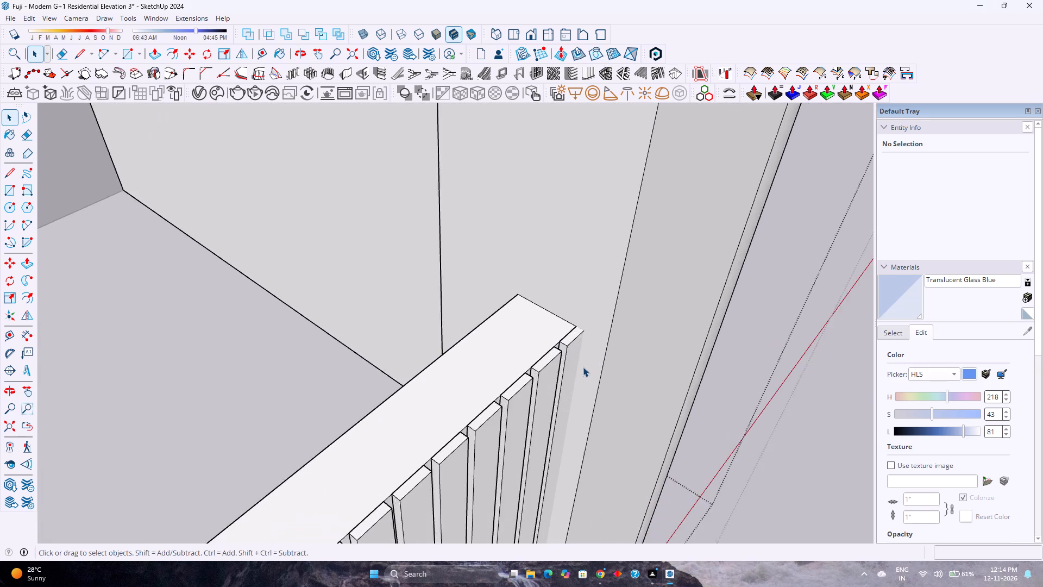
pyautogui.scroll(3, 583, 367)
pyautogui.moveTo(583, 367); pyautogui.dragTo(471, 332, button='middle')
pyautogui.middleClick(336, 329)
pyautogui.scroll(5, 554, 366)
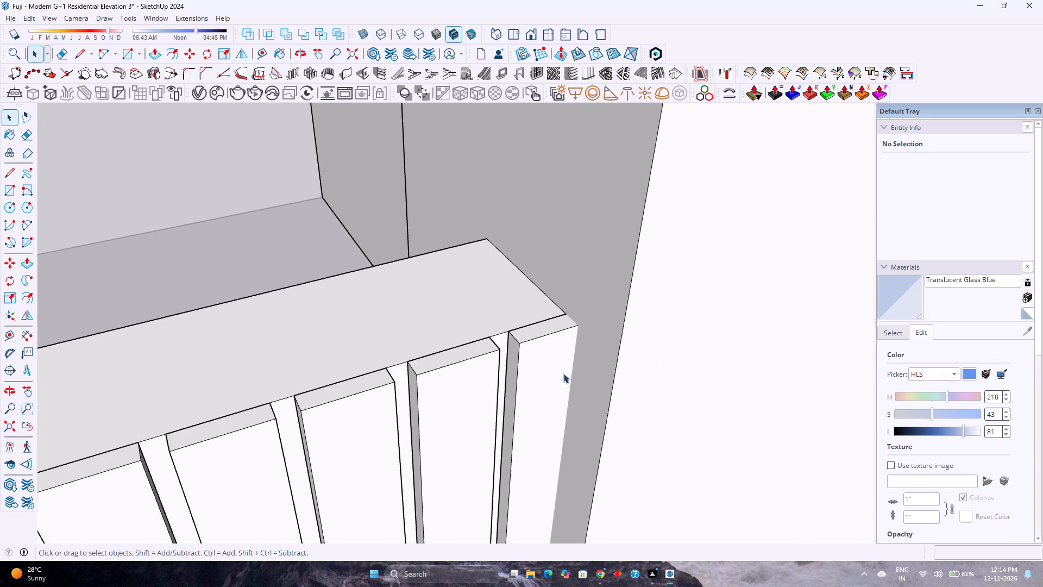
pyautogui.moveTo(563, 373); pyautogui.dragTo(453, 379, button='middle')
pyautogui.scroll(-2, 464, 377)
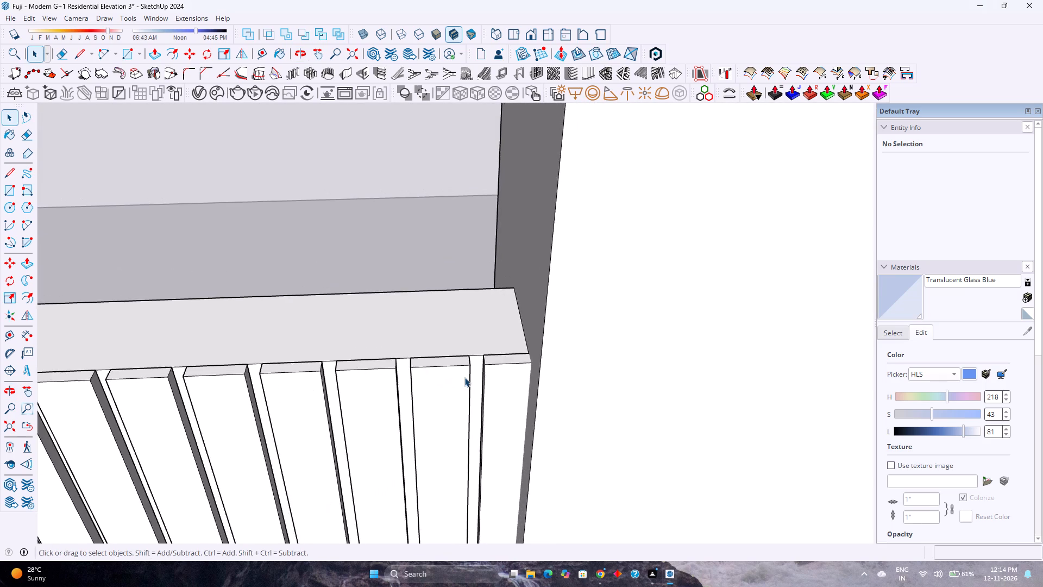
pyautogui.scroll(-20, 464, 377)
pyautogui.scroll(-8, 464, 377)
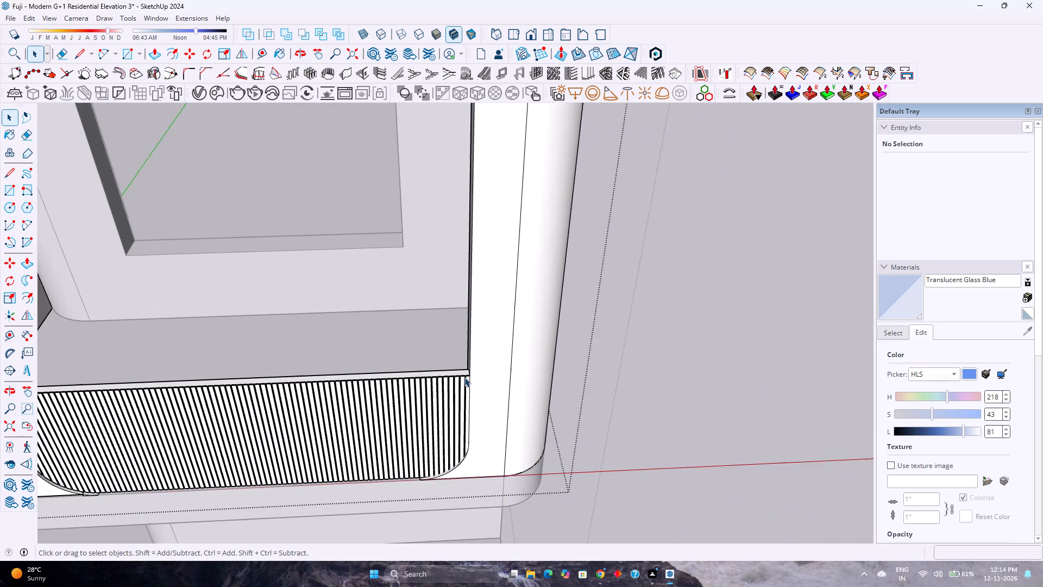
pyautogui.scroll(-5, 464, 377)
pyautogui.keyDown('shift'); pyautogui.moveTo(431, 383); pyautogui.dragTo(549, 364, button='middle'); pyautogui.keyUp('shift')
pyautogui.scroll(-9, 549, 361)
pyautogui.keyDown('shift'); pyautogui.moveTo(414, 364); pyautogui.dragTo(434, 407, button='middle'); pyautogui.keyUp('shift')
pyautogui.press('Escape')
pyautogui.scroll(4, 624, 366)
pyautogui.keyDown('shift'); pyautogui.moveTo(624, 366); pyautogui.dragTo(627, 391, button='middle'); pyautogui.keyUp('shift')
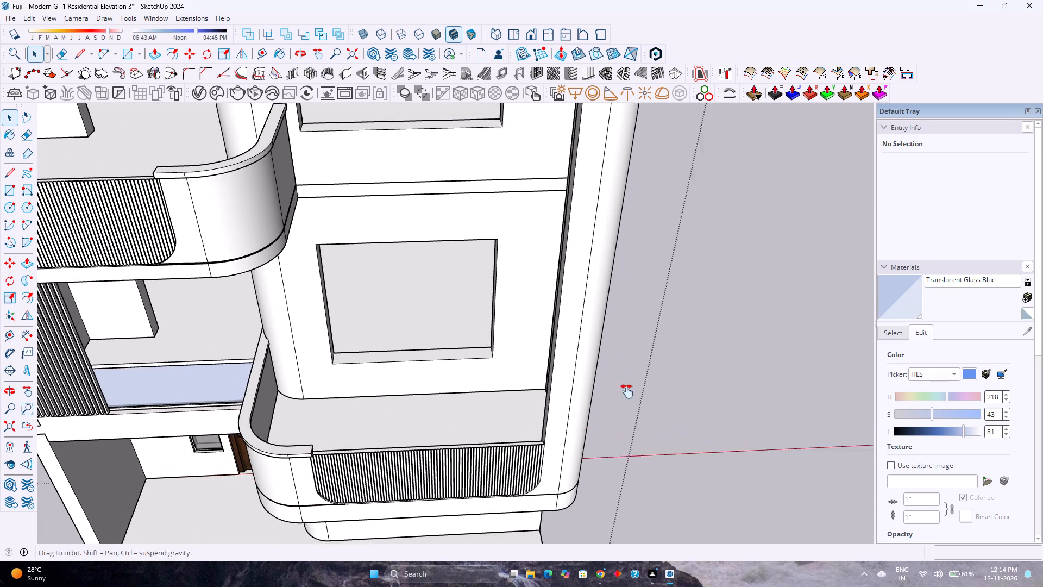
pyautogui.keyDown('shift'); pyautogui.moveTo(627, 391); pyautogui.dragTo(627, 399, button='middle'); pyautogui.keyUp('shift')
pyautogui.scroll(-2, 516, 413)
pyautogui.keyDown('shift'); pyautogui.moveTo(498, 417); pyautogui.dragTo(510, 417, button='middle'); pyautogui.keyUp('shift')
pyautogui.scroll(-4, 510, 413)
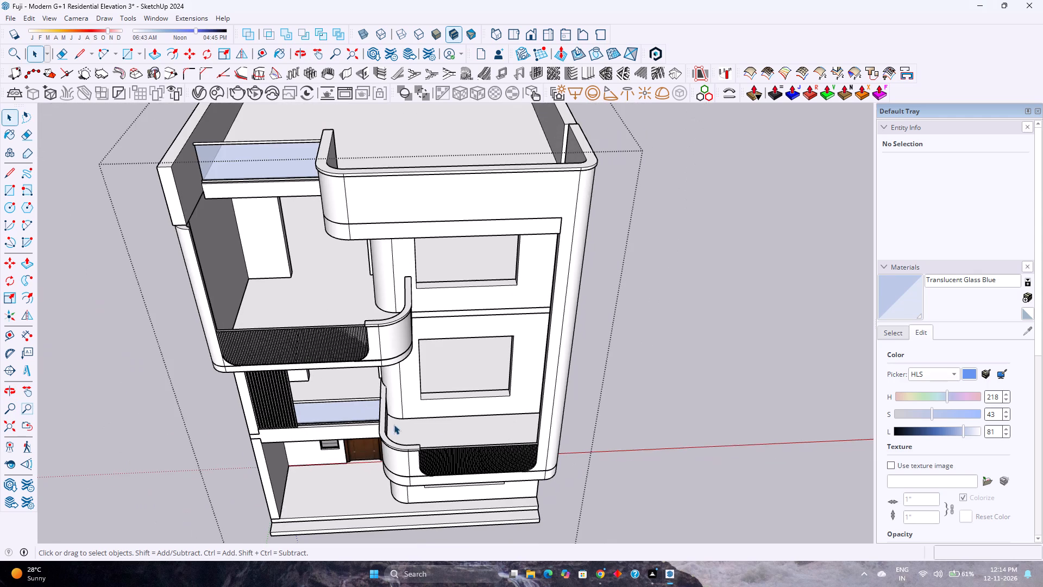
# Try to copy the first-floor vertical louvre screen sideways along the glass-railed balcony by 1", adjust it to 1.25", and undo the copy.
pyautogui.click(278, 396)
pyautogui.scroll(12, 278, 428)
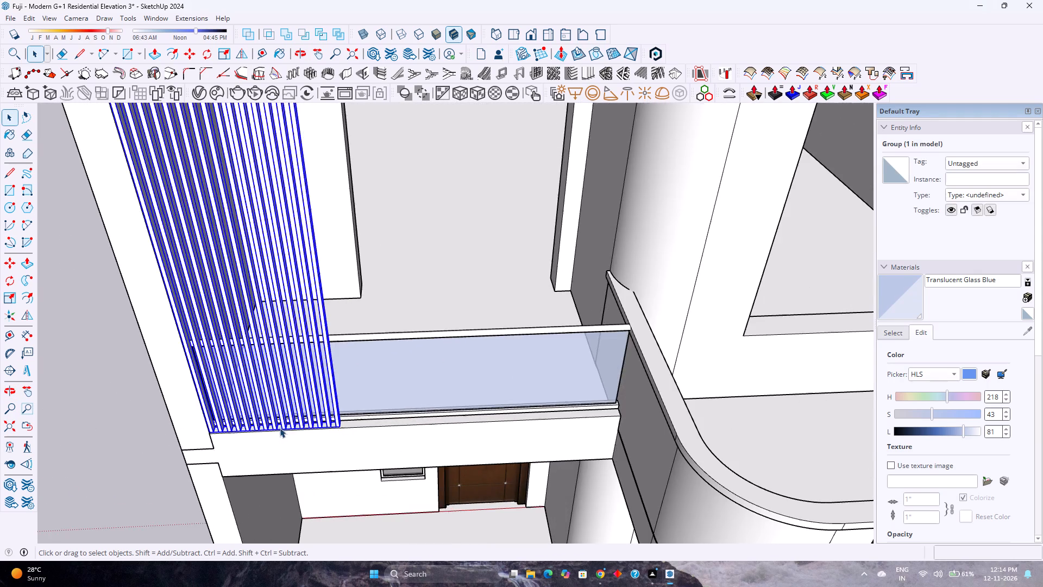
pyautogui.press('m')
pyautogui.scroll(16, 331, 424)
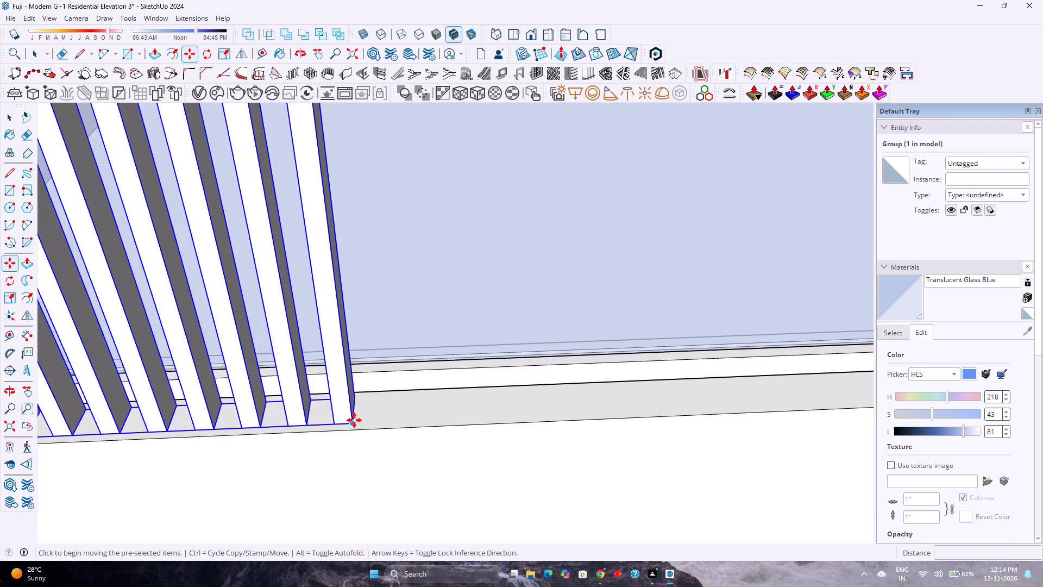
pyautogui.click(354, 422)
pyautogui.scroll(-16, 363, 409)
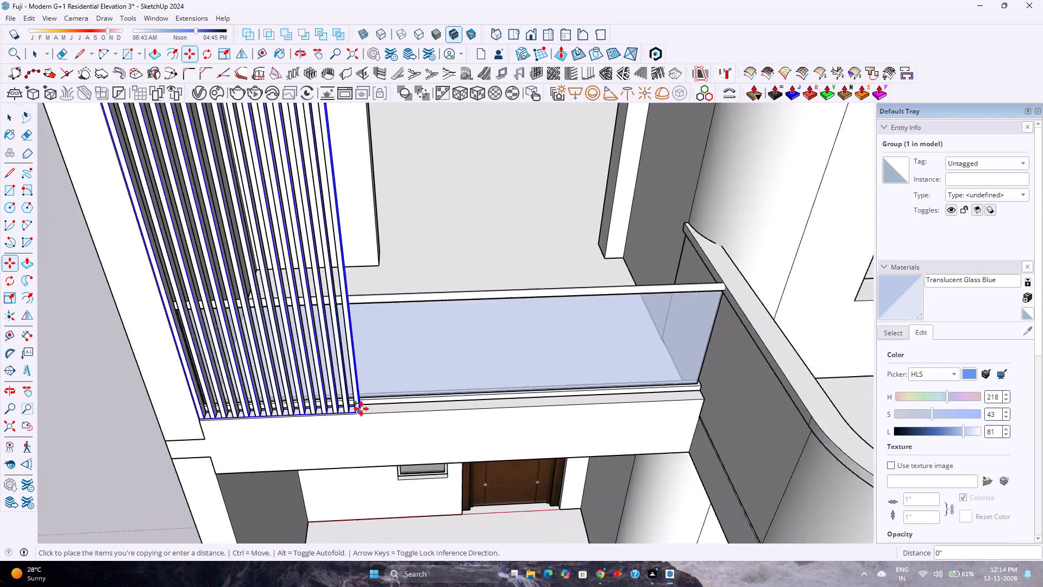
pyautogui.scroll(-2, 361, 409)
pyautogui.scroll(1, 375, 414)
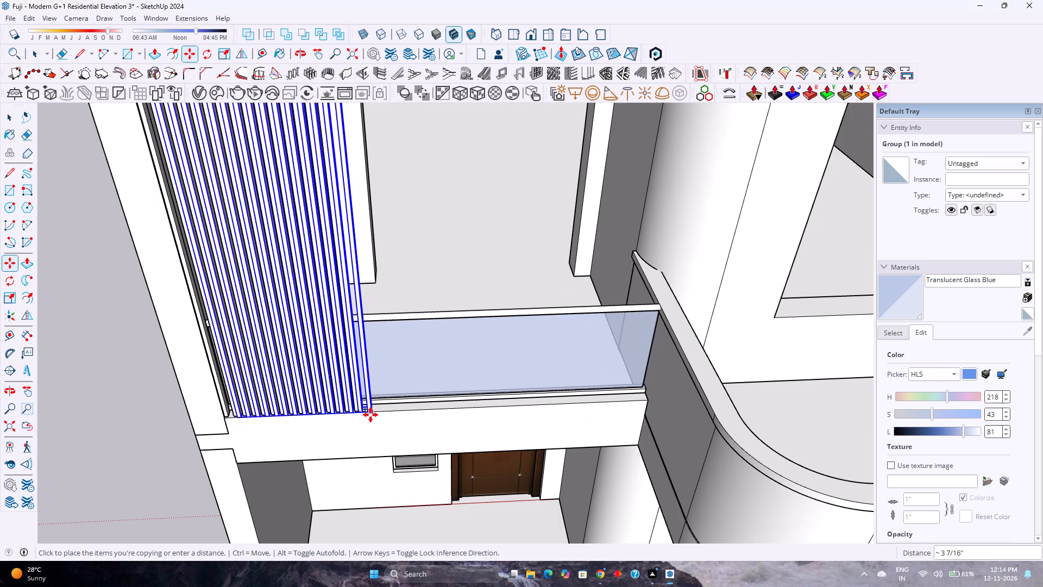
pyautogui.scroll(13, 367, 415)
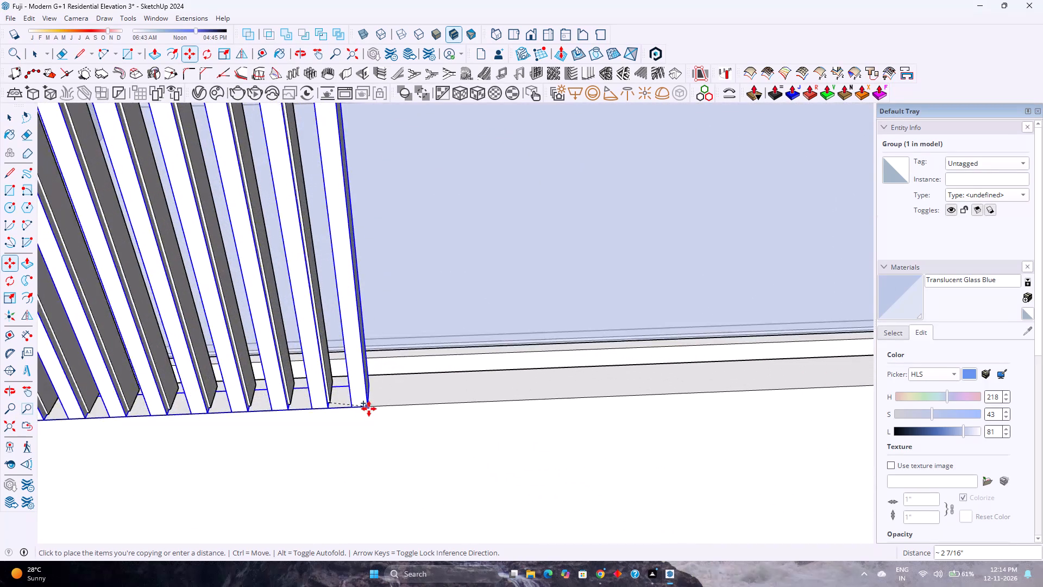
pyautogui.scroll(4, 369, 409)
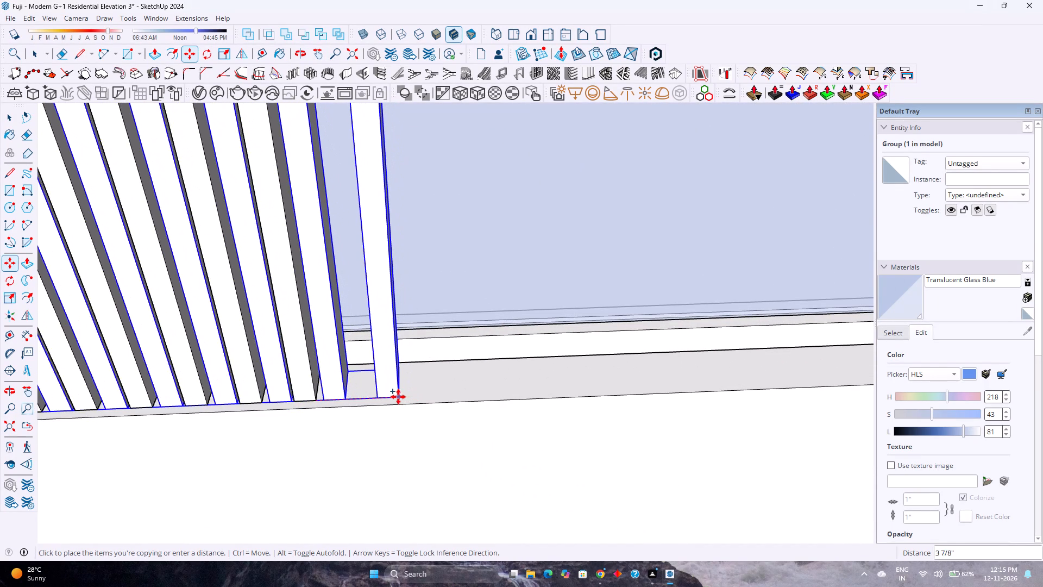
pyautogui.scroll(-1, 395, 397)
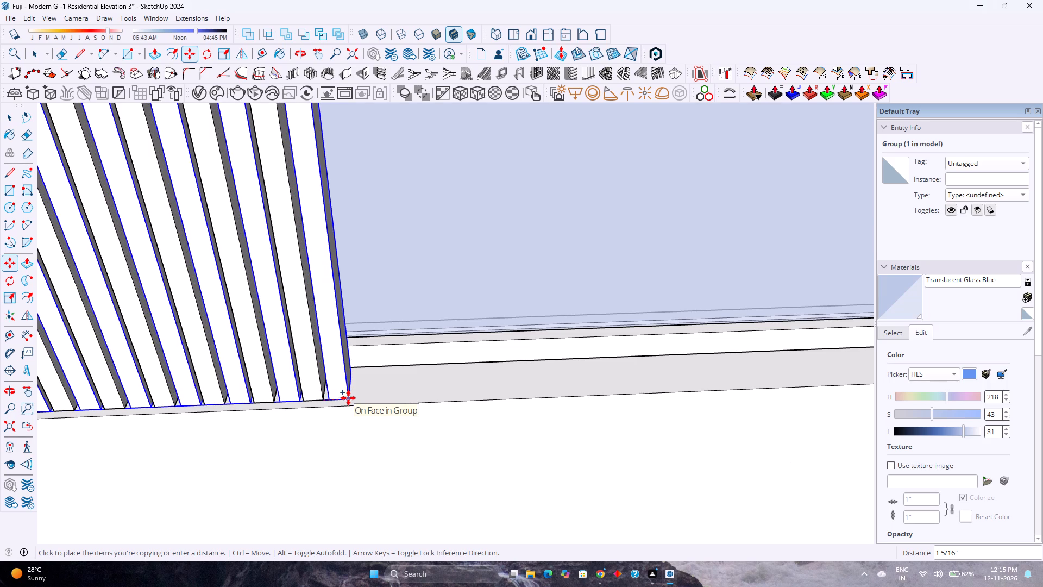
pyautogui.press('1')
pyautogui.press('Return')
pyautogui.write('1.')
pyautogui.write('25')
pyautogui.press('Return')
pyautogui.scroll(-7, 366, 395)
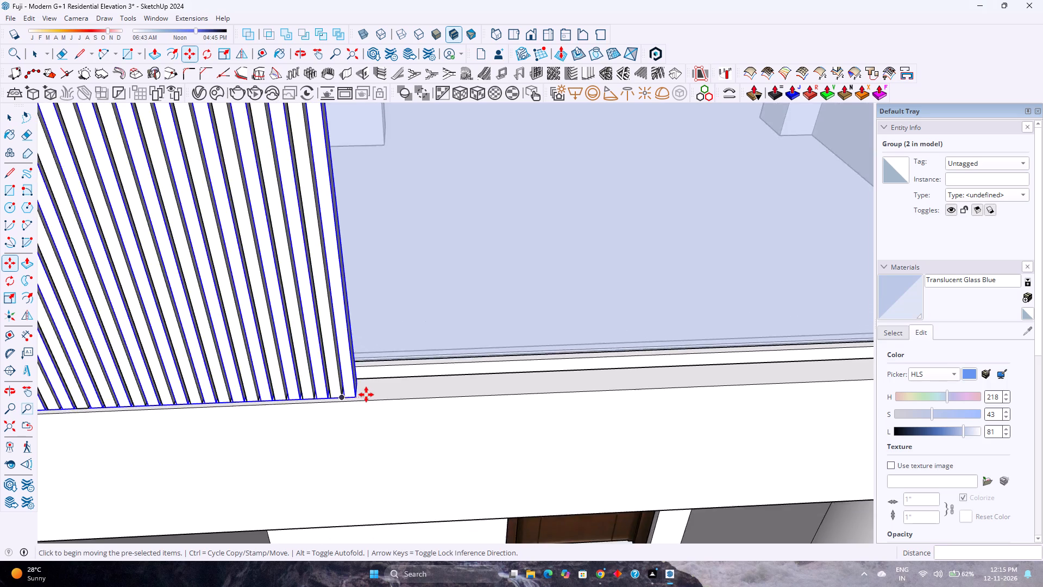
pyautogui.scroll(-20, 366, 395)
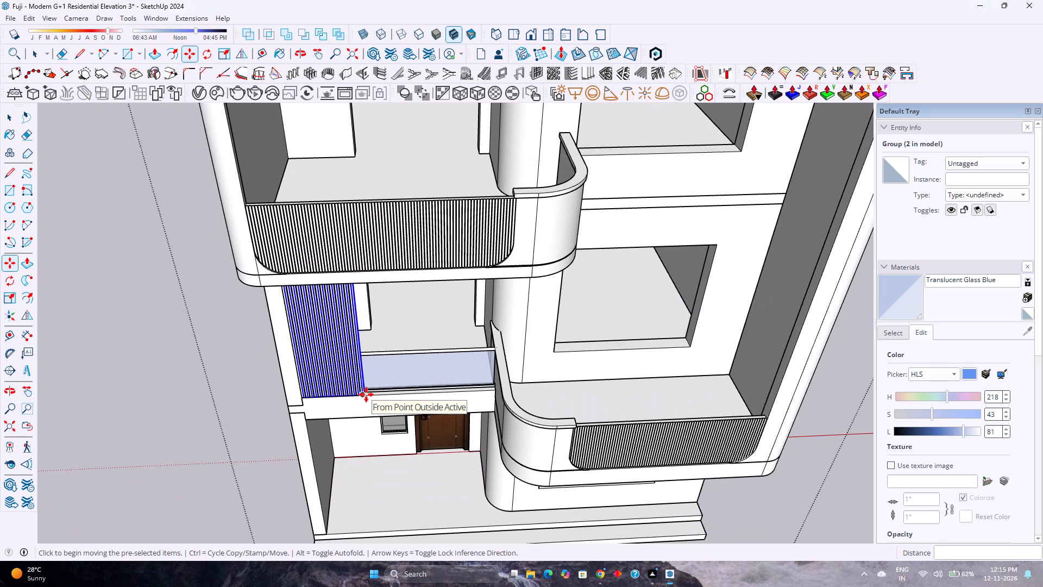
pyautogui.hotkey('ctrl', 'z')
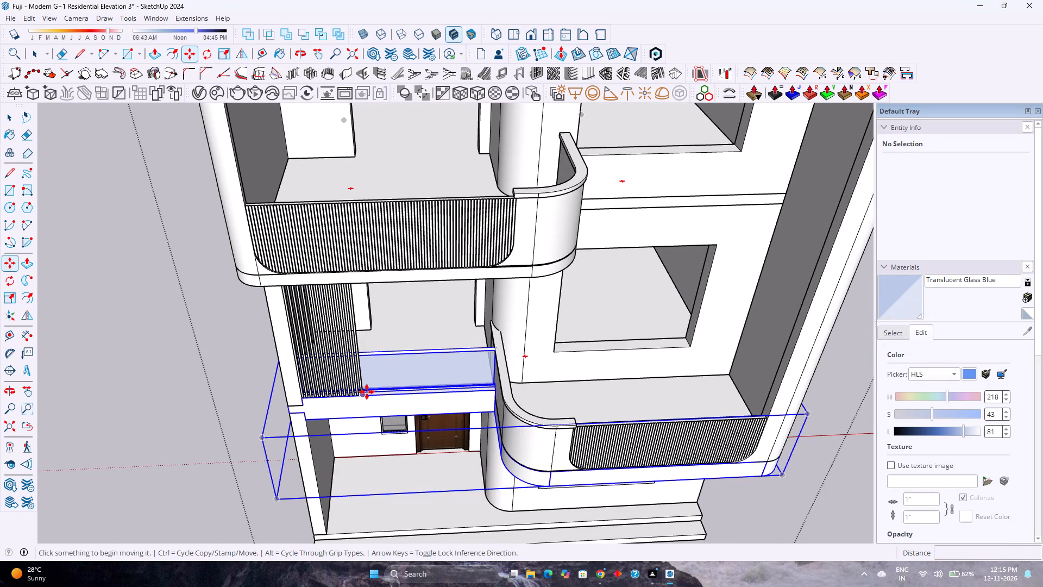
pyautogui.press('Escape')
# Copy the full-height louvre screen about 18' 8 11/16" from its lower outer corner onto the curved balcony's louvred railing, beside the side wall.
pyautogui.scroll(11, 362, 392)
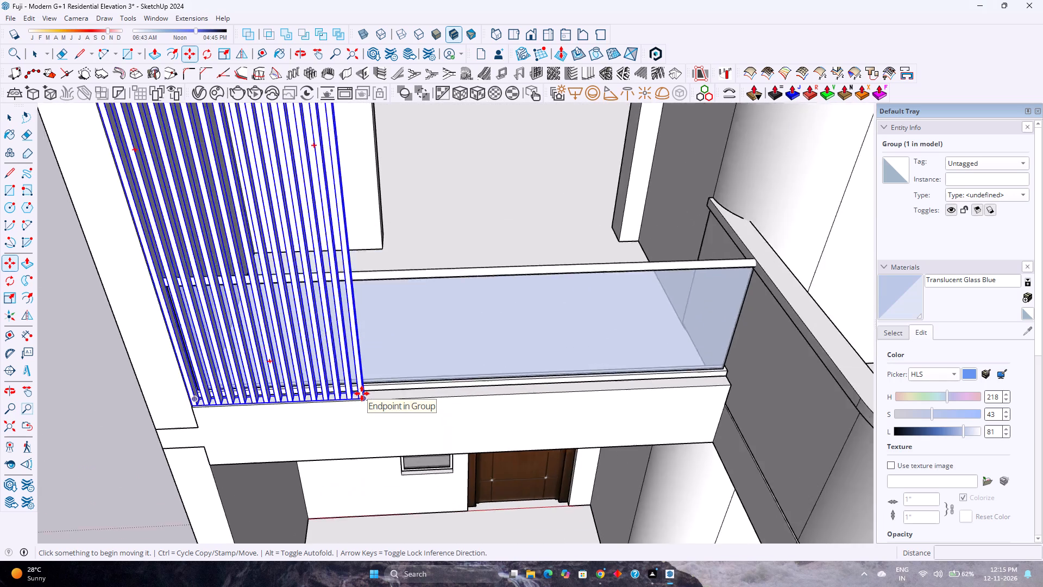
pyautogui.scroll(5, 362, 394)
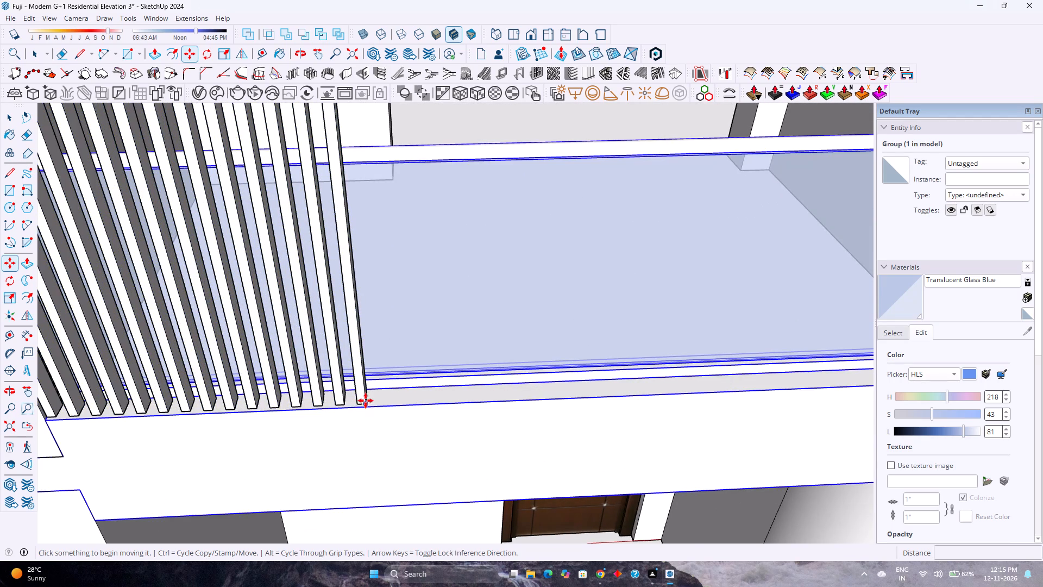
pyautogui.scroll(5, 366, 401)
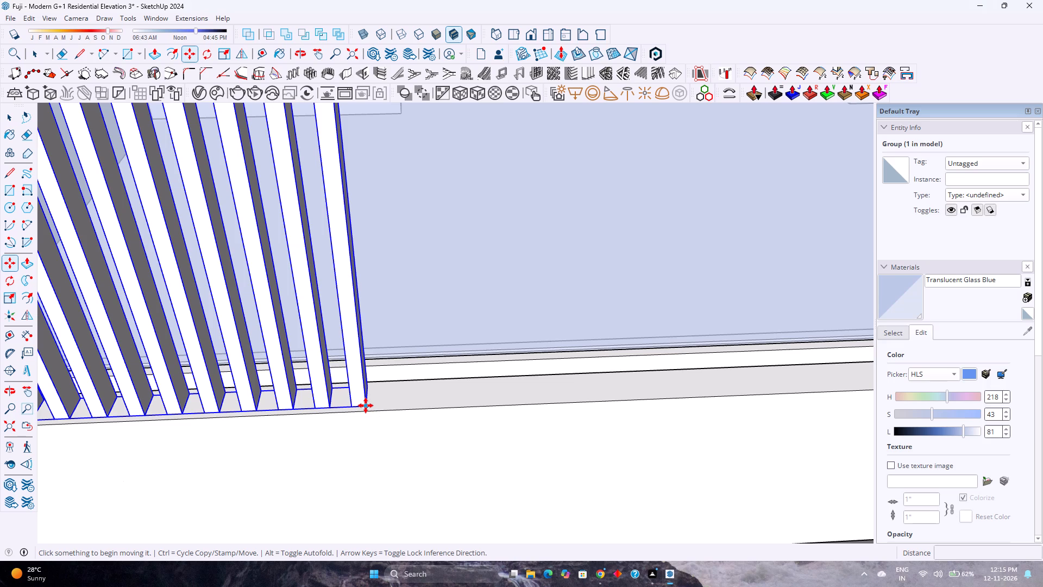
pyautogui.press('space')
pyautogui.click(362, 403)
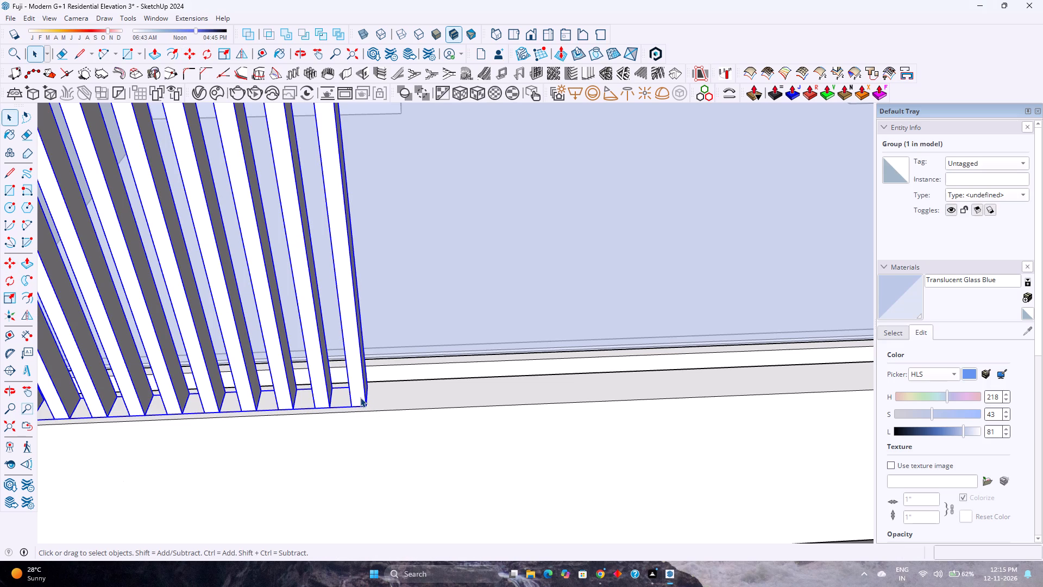
pyautogui.press('m')
pyautogui.scroll(4, 365, 403)
pyautogui.click(366, 408)
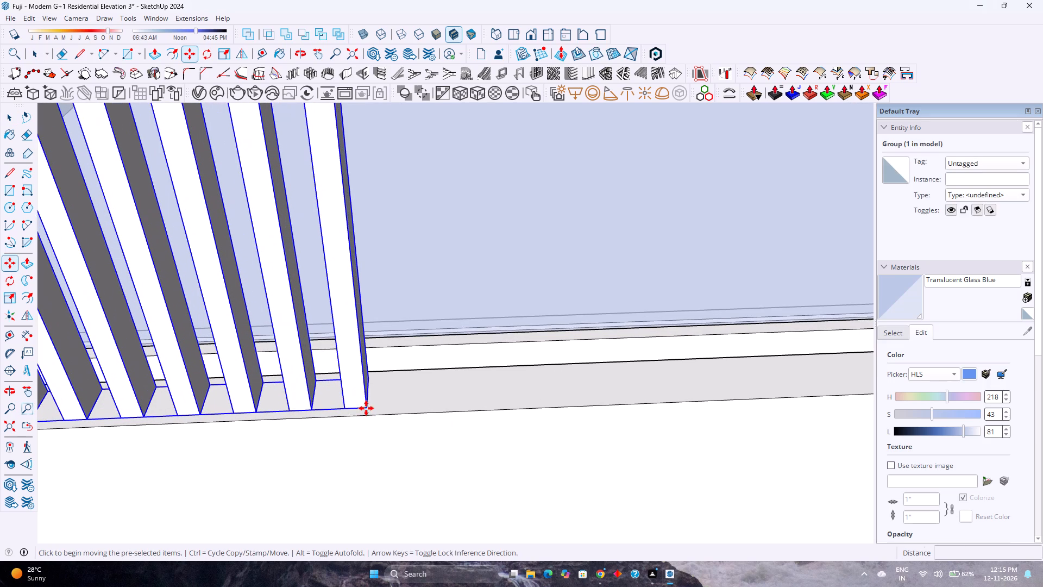
pyautogui.scroll(-20, 369, 404)
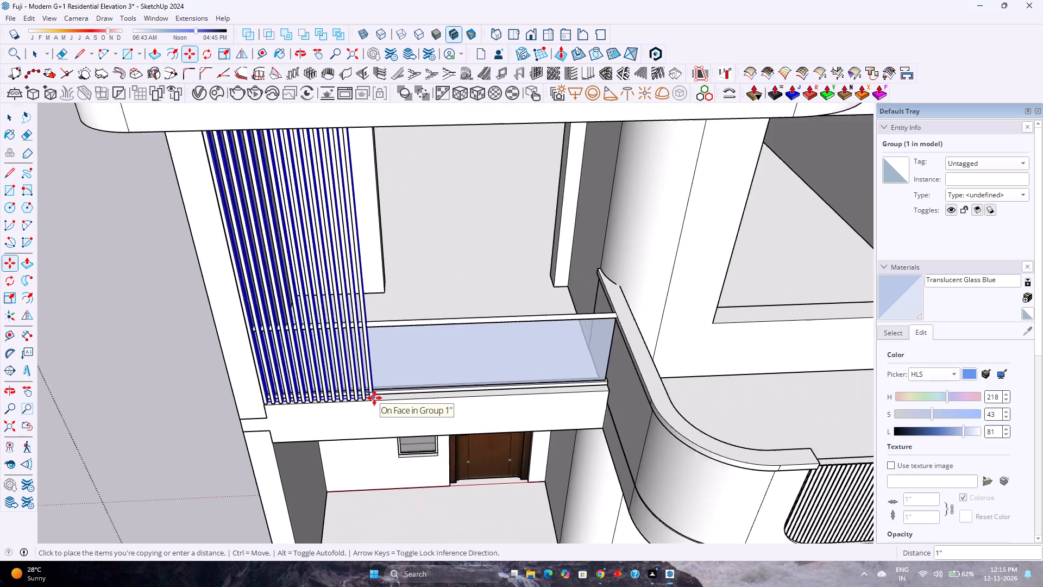
pyautogui.scroll(-5, 374, 398)
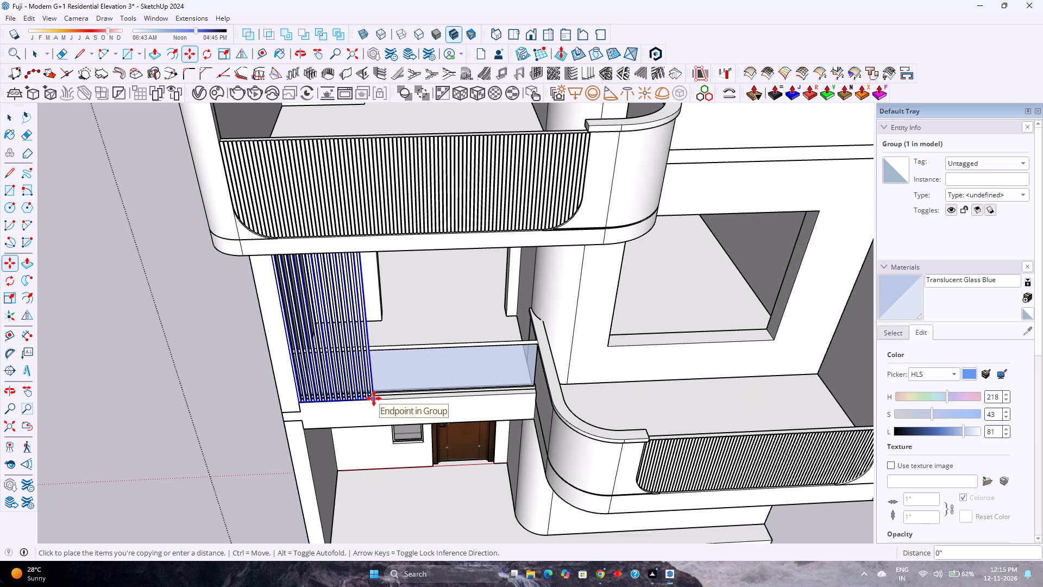
pyautogui.scroll(-7, 374, 398)
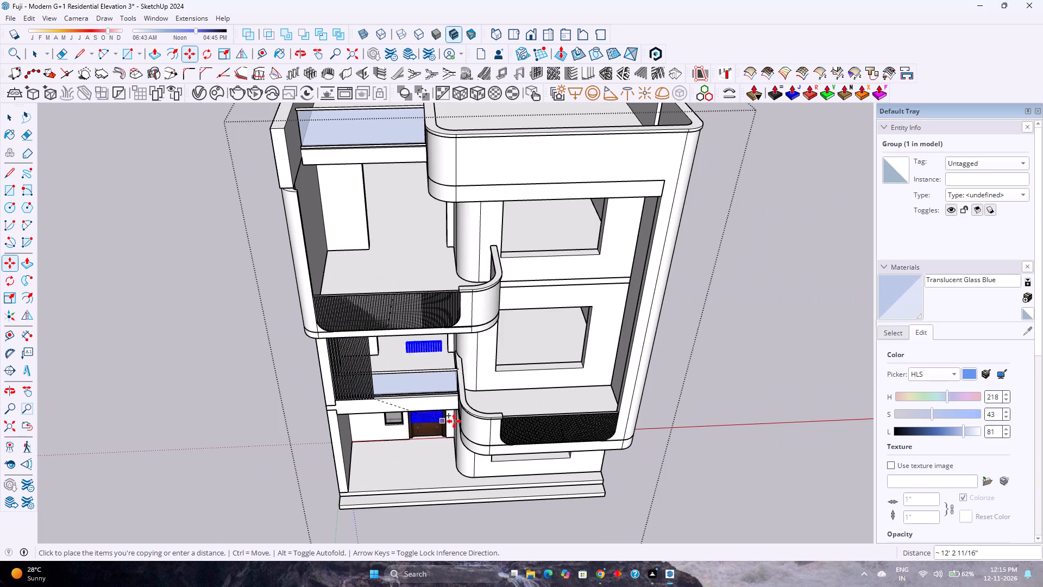
pyautogui.scroll(4, 627, 399)
pyautogui.scroll(19, 616, 412)
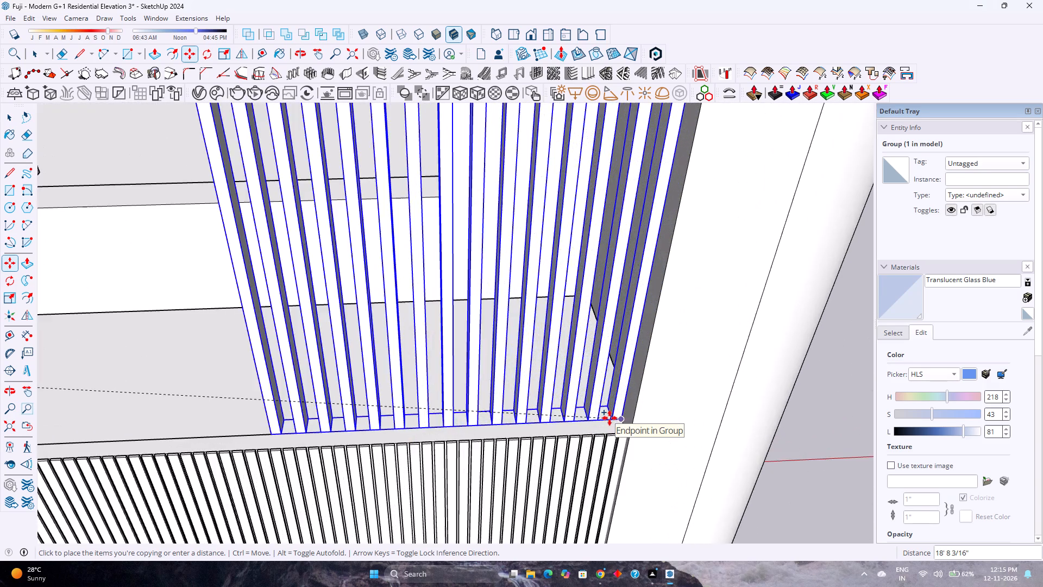
pyautogui.scroll(7, 610, 418)
pyautogui.click(667, 465)
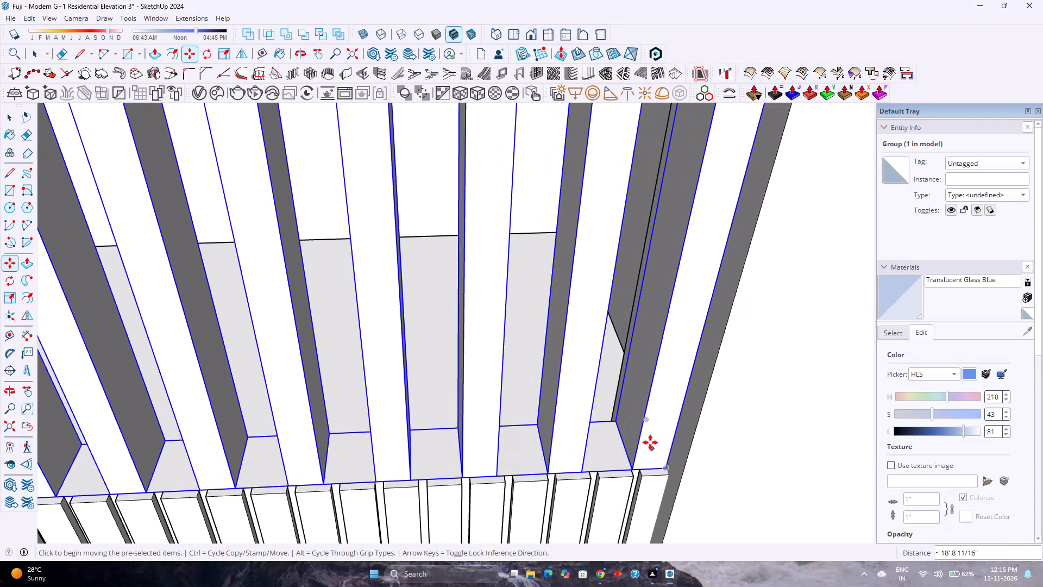
# Examine how the copied louvre screen meets the curved balcony's railing and side wall, and the opening above it up to the parapet band.
pyautogui.moveTo(546, 441); pyautogui.dragTo(695, 398, button='middle')
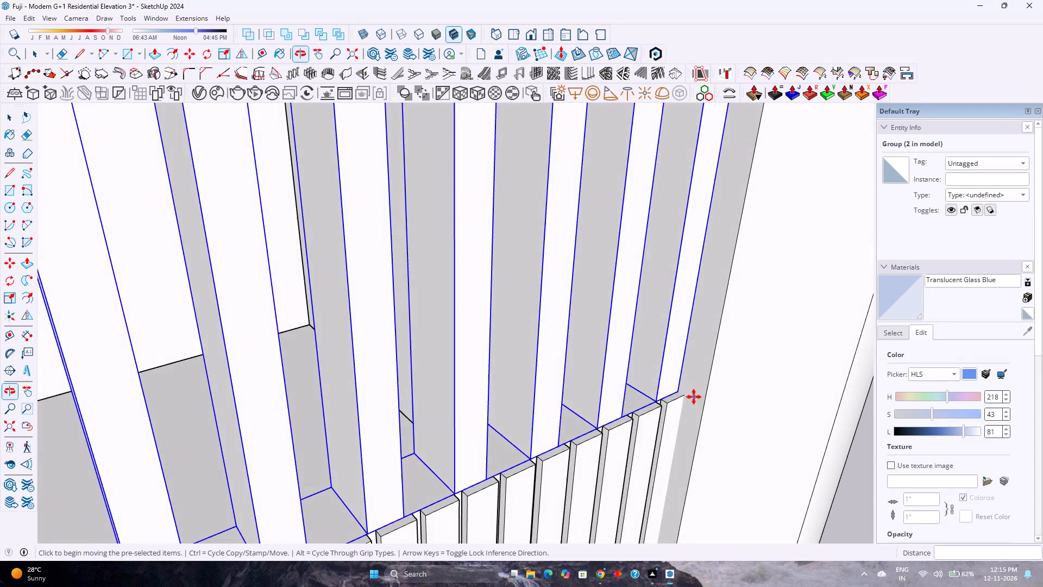
pyautogui.scroll(-4, 689, 395)
pyautogui.scroll(4, 687, 395)
pyautogui.scroll(4, 601, 415)
pyautogui.scroll(4, 672, 407)
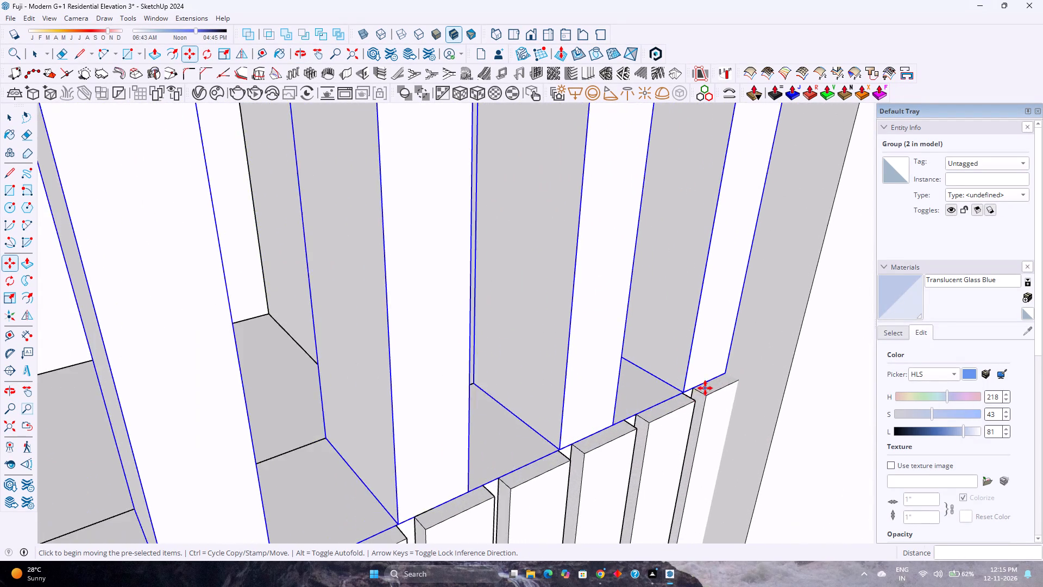
pyautogui.scroll(5, 705, 388)
pyautogui.moveTo(707, 383); pyautogui.dragTo(574, 448, button='middle')
pyautogui.middleClick(574, 448)
pyautogui.scroll(-6, 588, 426)
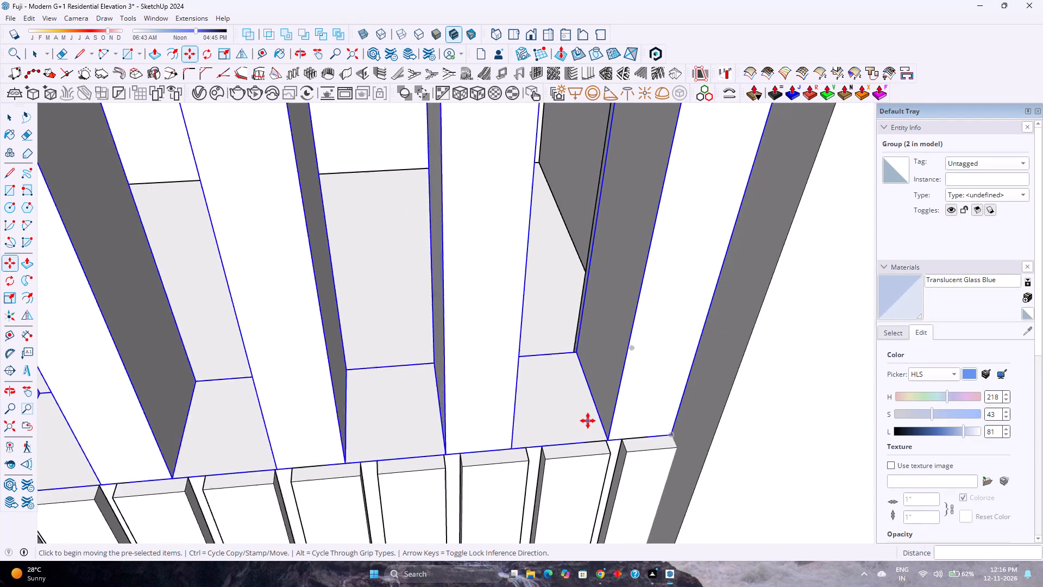
pyautogui.scroll(-20, 588, 421)
pyautogui.scroll(-11, 588, 421)
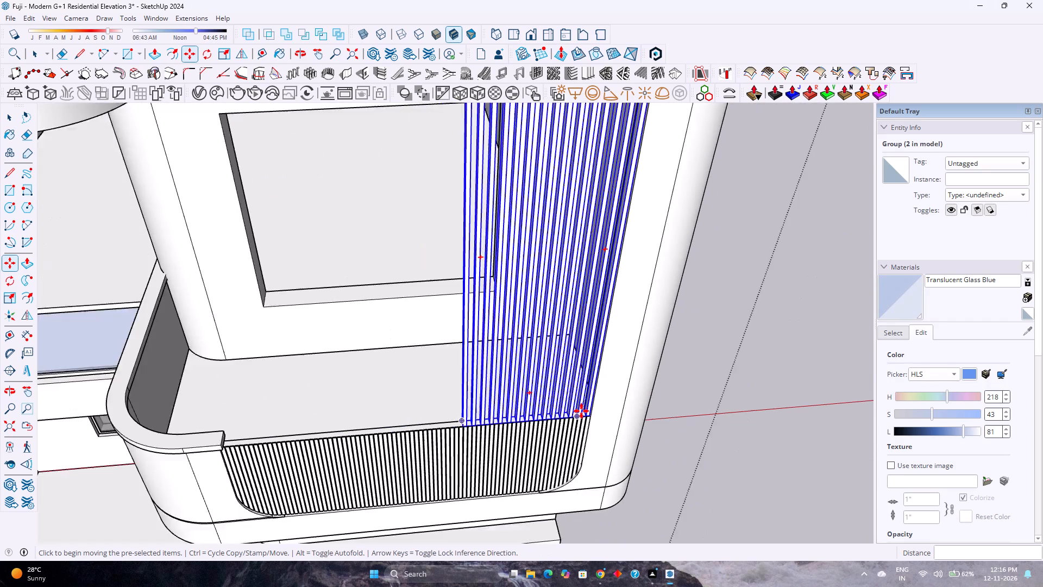
pyautogui.scroll(-1, 581, 411)
pyautogui.keyDown('shift'); pyautogui.moveTo(554, 380); pyautogui.dragTo(564, 510, button='middle'); pyautogui.keyUp('shift')
pyautogui.keyDown('shift'); pyautogui.moveTo(561, 267); pyautogui.dragTo(523, 440, button='middle'); pyautogui.keyUp('shift')
pyautogui.scroll(-9, 524, 408)
pyautogui.keyDown('shift'); pyautogui.moveTo(541, 354); pyautogui.dragTo(537, 381, button='middle'); pyautogui.keyUp('shift')
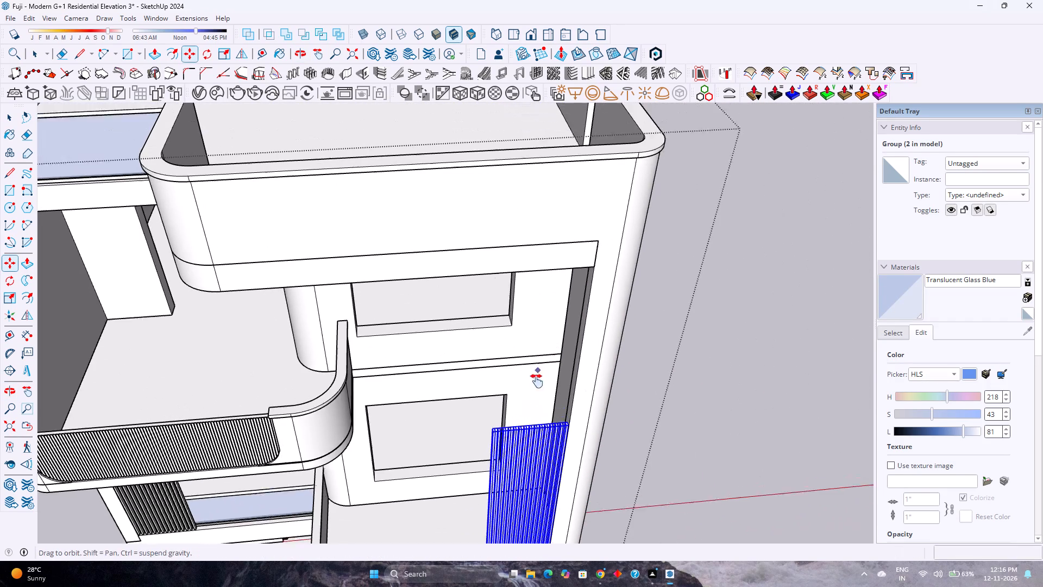
pyautogui.keyDown('shift'); pyautogui.moveTo(537, 381); pyautogui.dragTo(537, 388, button='middle'); pyautogui.keyUp('shift')
pyautogui.keyDown('shift'); pyautogui.middleClick(537, 388); pyautogui.keyUp('shift')
pyautogui.moveTo(521, 398); pyautogui.dragTo(552, 339, button='middle')
pyautogui.middleClick(552, 338)
pyautogui.scroll(-7, 559, 337)
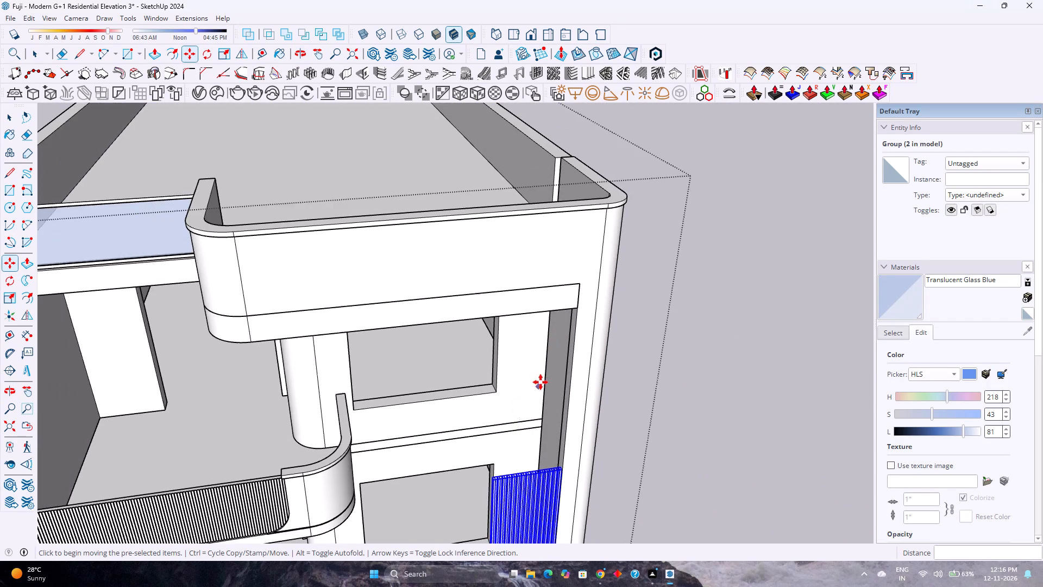
pyautogui.scroll(-8, 541, 382)
pyautogui.keyDown('shift'); pyautogui.moveTo(511, 446); pyautogui.dragTo(499, 375, button='middle'); pyautogui.keyUp('shift')
pyautogui.scroll(6, 474, 418)
pyautogui.moveTo(469, 429); pyautogui.dragTo(399, 460, button='middle')
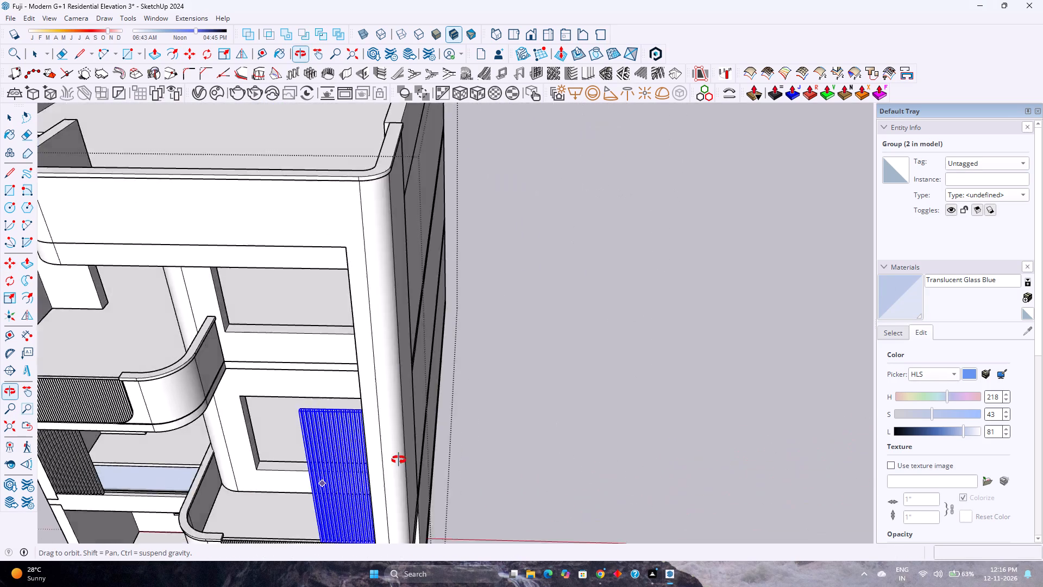
pyautogui.moveTo(399, 460); pyautogui.dragTo(458, 402, button='middle')
pyautogui.middleClick(458, 402)
pyautogui.scroll(8, 461, 401)
pyautogui.moveTo(351, 379); pyautogui.dragTo(199, 441, button='middle')
pyautogui.middleClick(197, 441)
pyautogui.scroll(3, 288, 311)
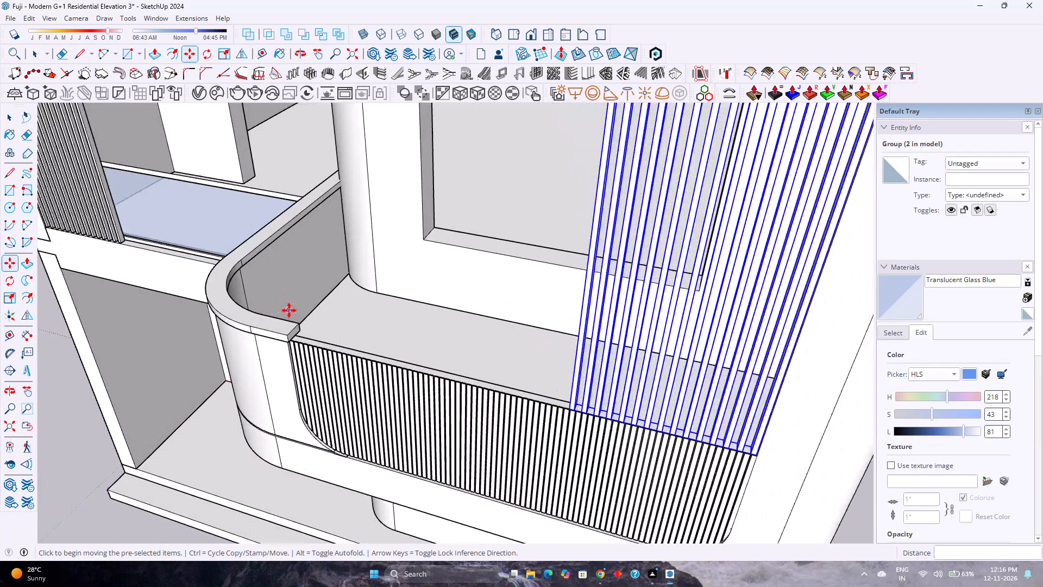
pyautogui.scroll(11, 289, 310)
pyautogui.scroll(-3, 312, 334)
pyautogui.middleClick(312, 334)
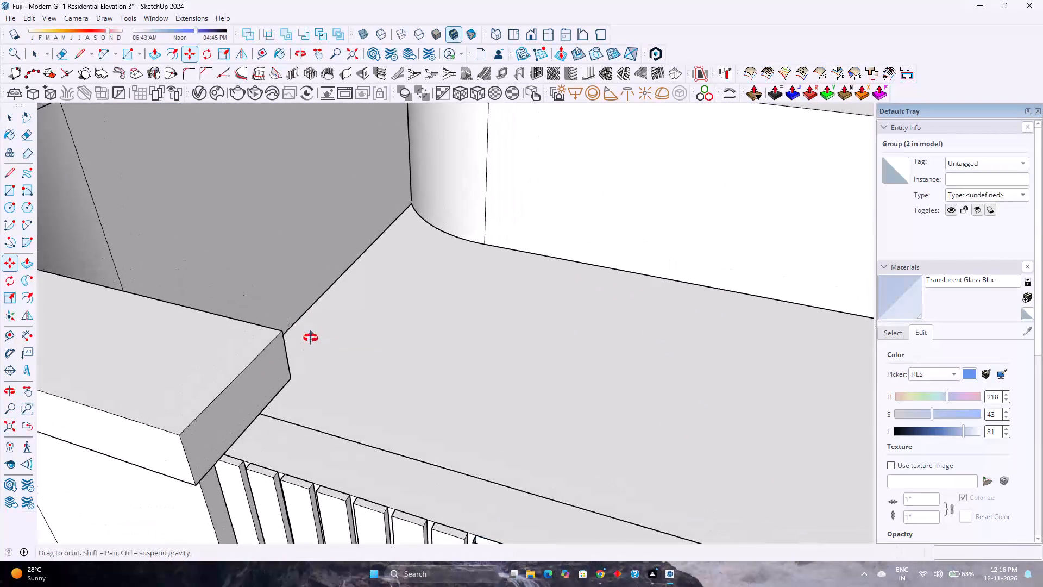
pyautogui.scroll(-13, 316, 336)
pyautogui.scroll(-5, 378, 345)
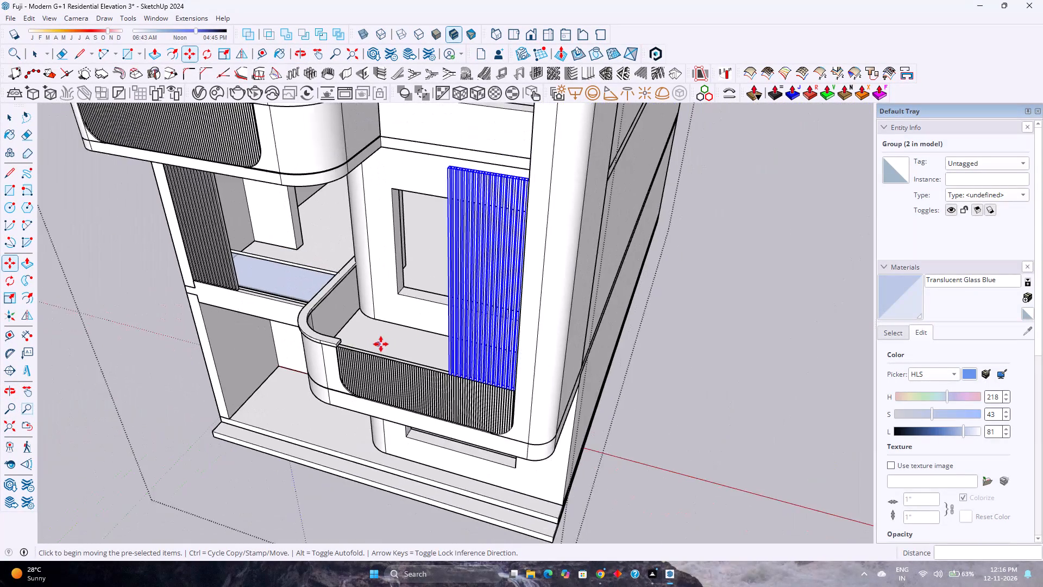
# Scale the copied louvre screen upward by about 1.82 so its top meets the underside of the parapet band.
pyautogui.keyDown('shift'); pyautogui.moveTo(411, 332); pyautogui.dragTo(410, 420, button='middle'); pyautogui.keyUp('shift')
pyautogui.press('s')
pyautogui.scroll(4, 479, 298)
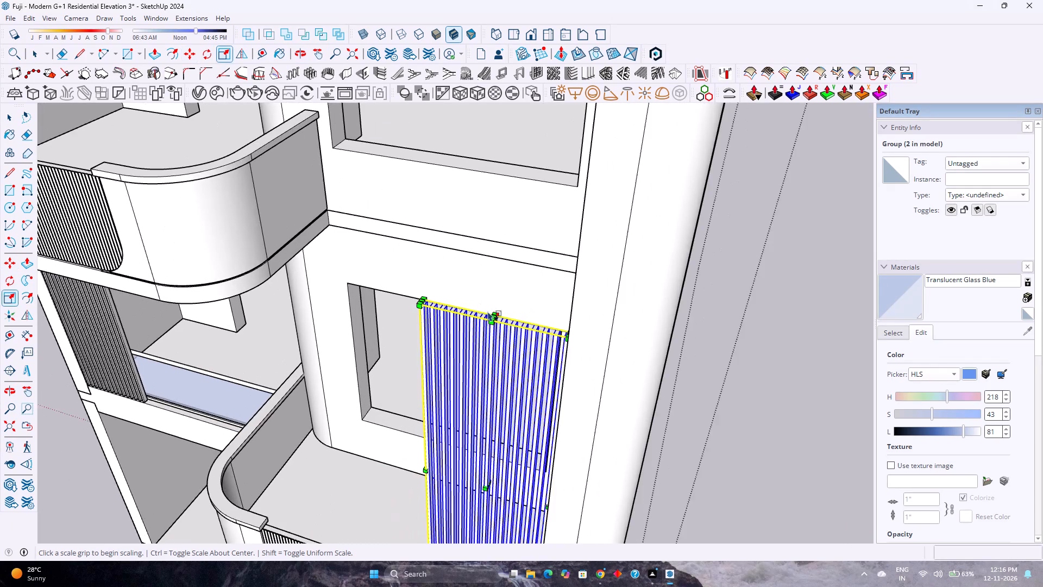
pyautogui.scroll(7, 498, 319)
pyautogui.scroll(-2, 498, 319)
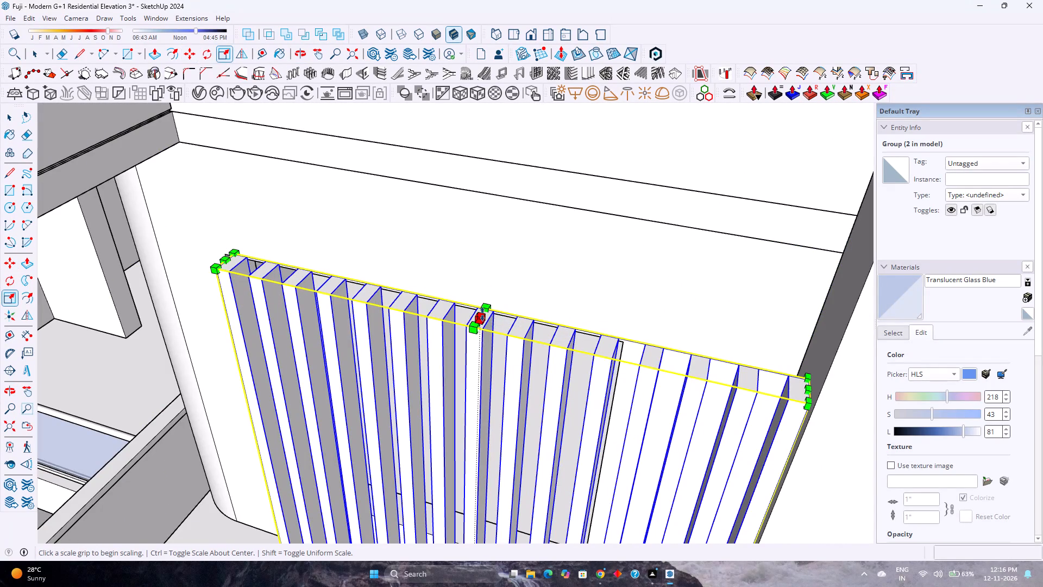
pyautogui.click(482, 314)
pyautogui.scroll(-16, 484, 261)
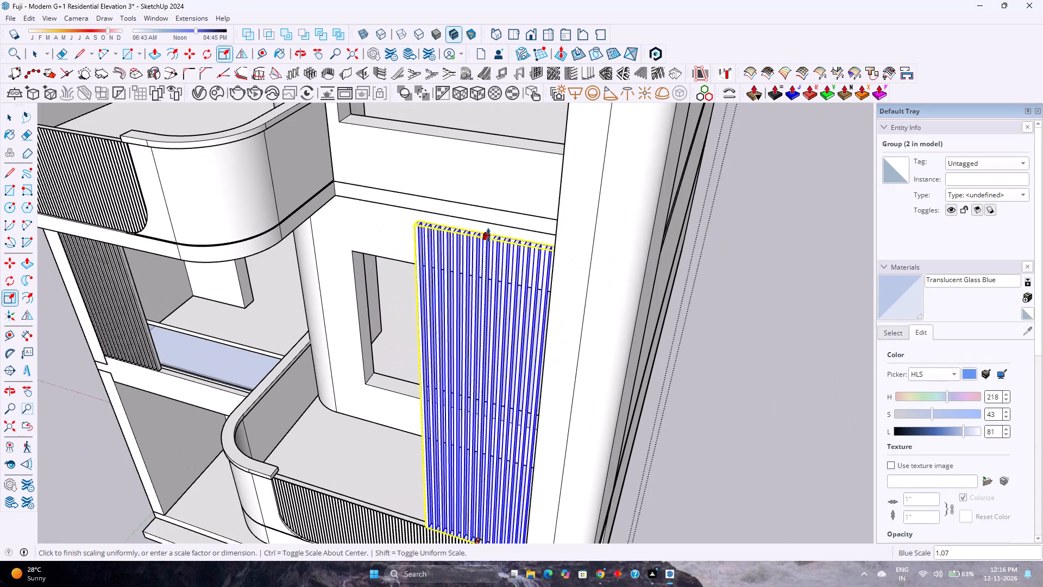
pyautogui.keyDown('shift'); pyautogui.moveTo(488, 235); pyautogui.dragTo(471, 380, button='middle'); pyautogui.keyUp('shift')
pyautogui.scroll(-8, 470, 311)
pyautogui.keyDown('shift'); pyautogui.moveTo(477, 259); pyautogui.dragTo(477, 354, button='middle'); pyautogui.keyUp('shift')
pyautogui.scroll(5, 458, 322)
pyautogui.moveTo(432, 336); pyautogui.dragTo(611, 223, button='middle')
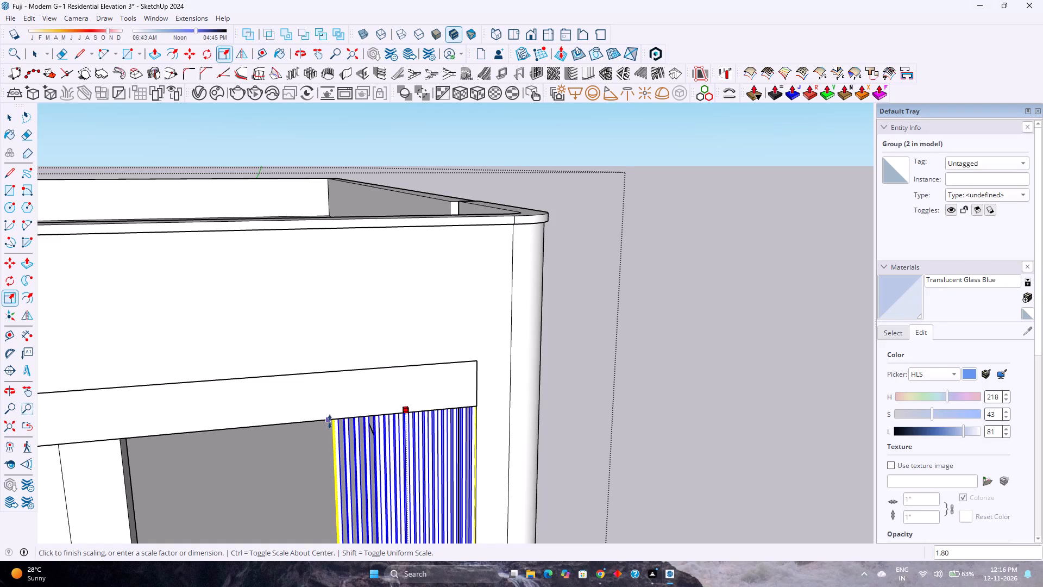
pyautogui.moveTo(331, 421); pyautogui.dragTo(416, 306, button='middle')
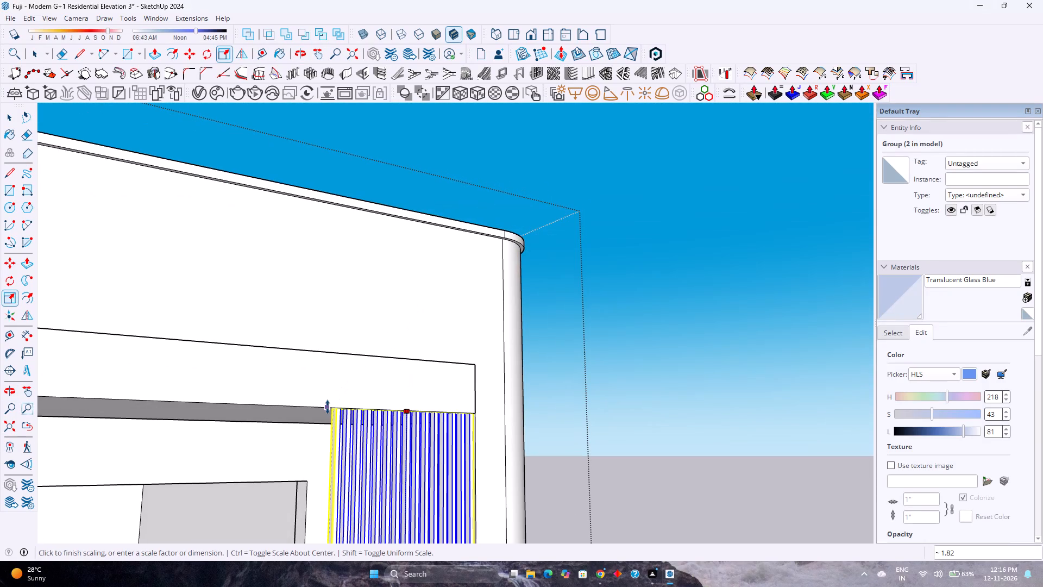
pyautogui.click(328, 407)
pyautogui.scroll(1, 327, 416)
pyautogui.moveTo(327, 416); pyautogui.dragTo(384, 328, button='middle')
pyautogui.middleClick(384, 328)
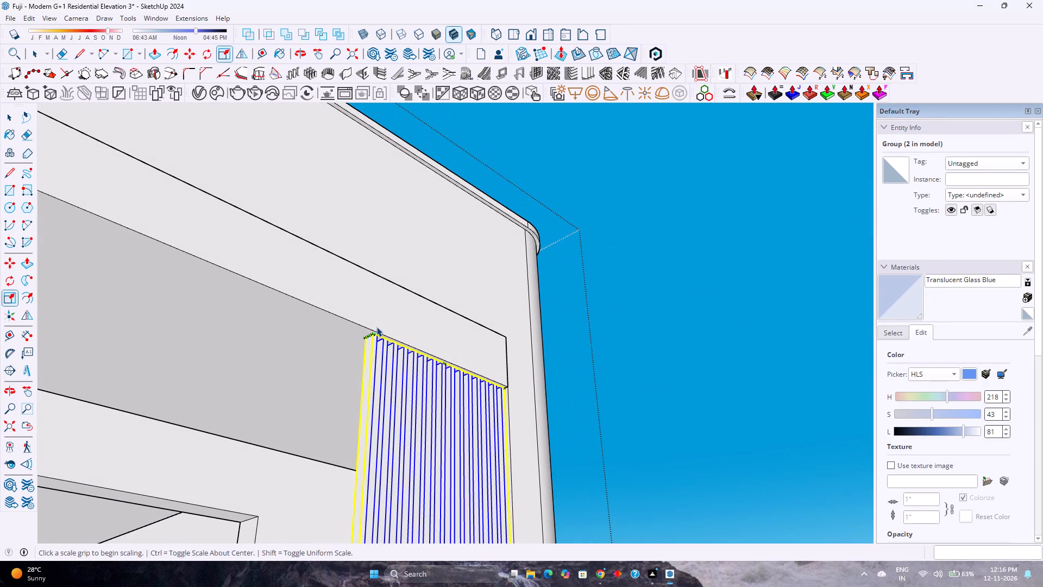
pyautogui.press('space')
pyautogui.scroll(-5, 369, 394)
pyautogui.press('Escape')
# Examine the stretched louvre screen from below and where it lands on the curved balcony's louvred railing.
pyautogui.scroll(-10, 368, 390)
pyautogui.keyDown('shift'); pyautogui.moveTo(375, 442); pyautogui.dragTo(394, 338, button='middle'); pyautogui.keyUp('shift')
pyautogui.keyDown('shift'); pyautogui.moveTo(396, 333); pyautogui.dragTo(399, 324, button='middle'); pyautogui.keyUp('shift')
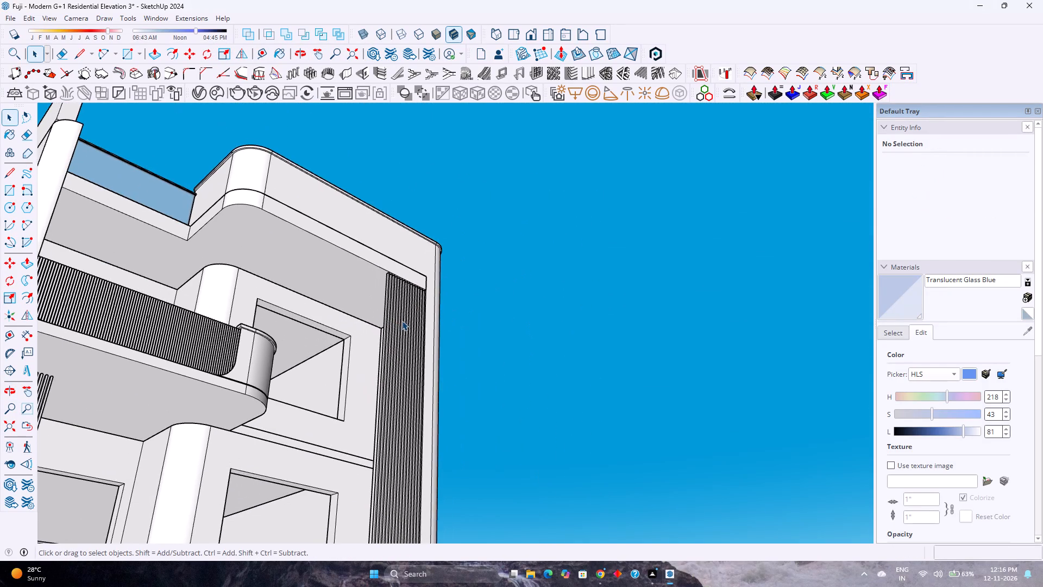
pyautogui.scroll(-4, 401, 327)
pyautogui.keyDown('shift'); pyautogui.moveTo(415, 405); pyautogui.dragTo(437, 348, button='middle'); pyautogui.keyUp('shift')
pyautogui.keyDown('shift'); pyautogui.middleClick(438, 347); pyautogui.keyUp('shift')
pyautogui.moveTo(429, 370); pyautogui.dragTo(506, 351, button='middle')
pyautogui.middleClick(506, 351)
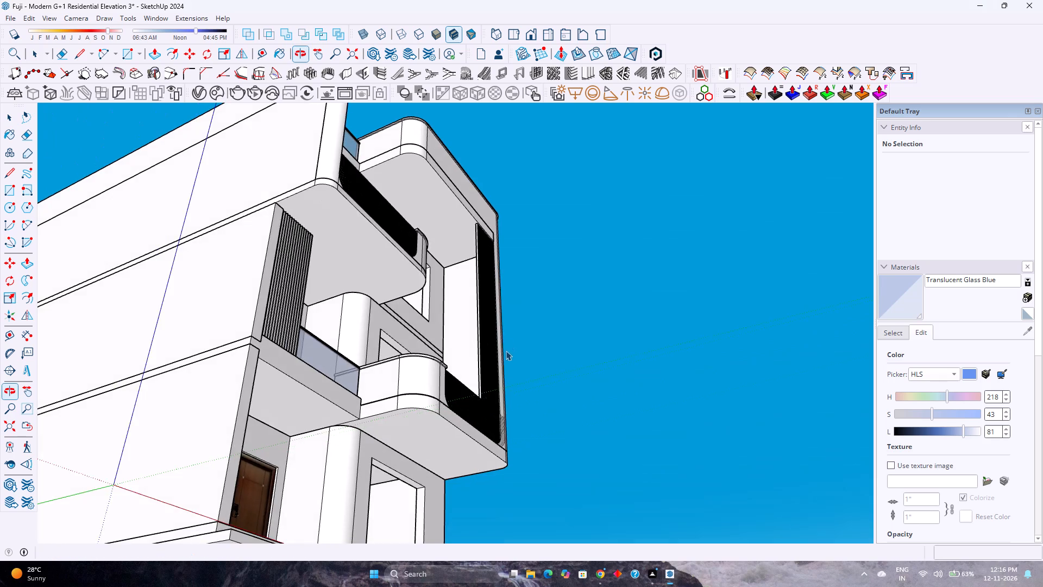
pyautogui.scroll(-3, 506, 354)
pyautogui.scroll(7, 472, 370)
pyautogui.moveTo(497, 365); pyautogui.dragTo(307, 468, button='middle')
pyautogui.keyDown('shift'); pyautogui.moveTo(331, 444); pyautogui.dragTo(481, 294, button='middle'); pyautogui.keyUp('shift')
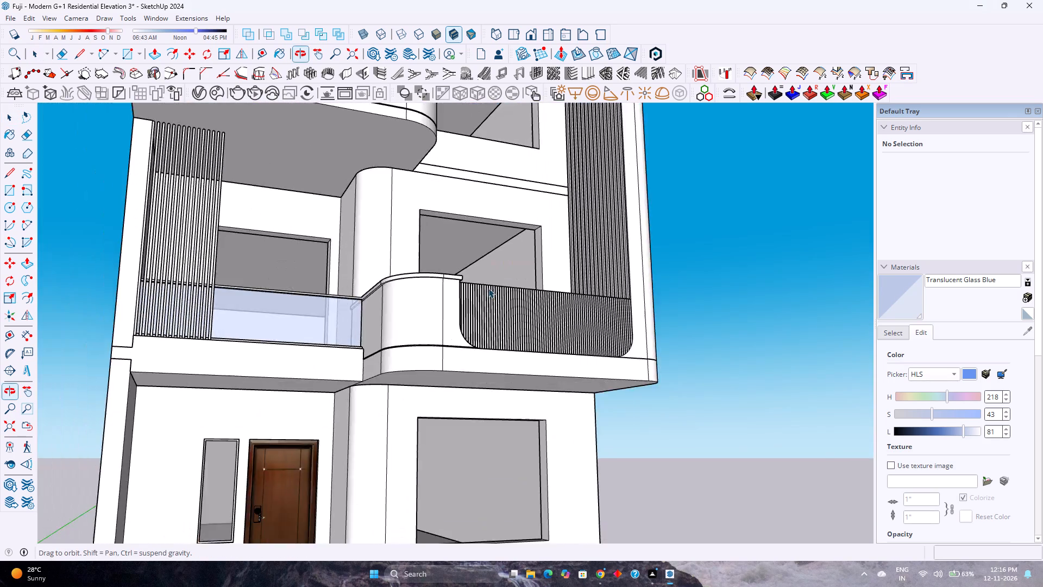
pyautogui.moveTo(491, 296); pyautogui.dragTo(418, 516, button='middle')
# Move the tall louvre screen 3" inward along the green axis, from the balcony railing's outer edge towards the house.
pyautogui.scroll(7, 648, 223)
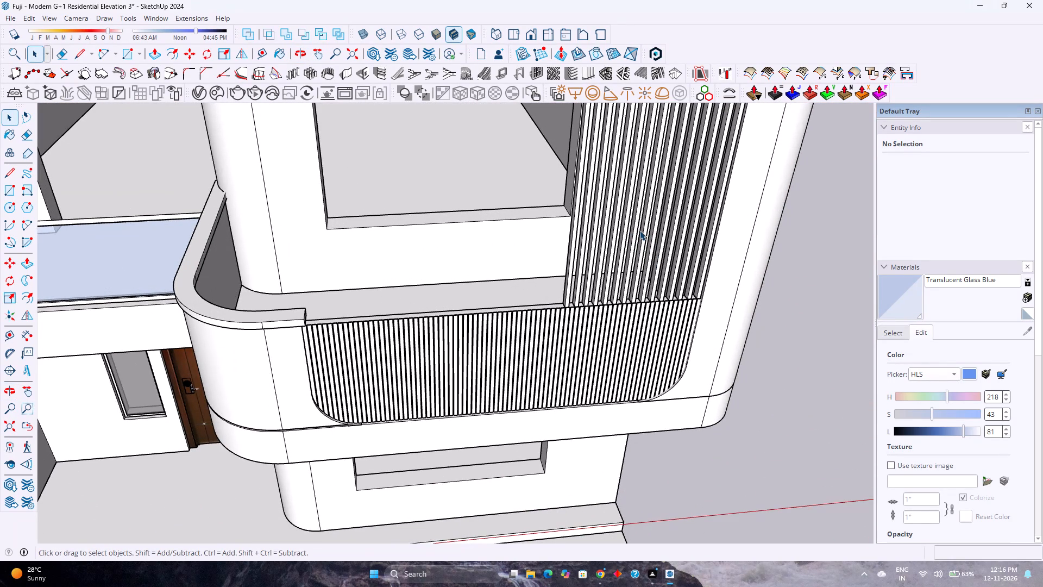
pyautogui.scroll(3, 662, 203)
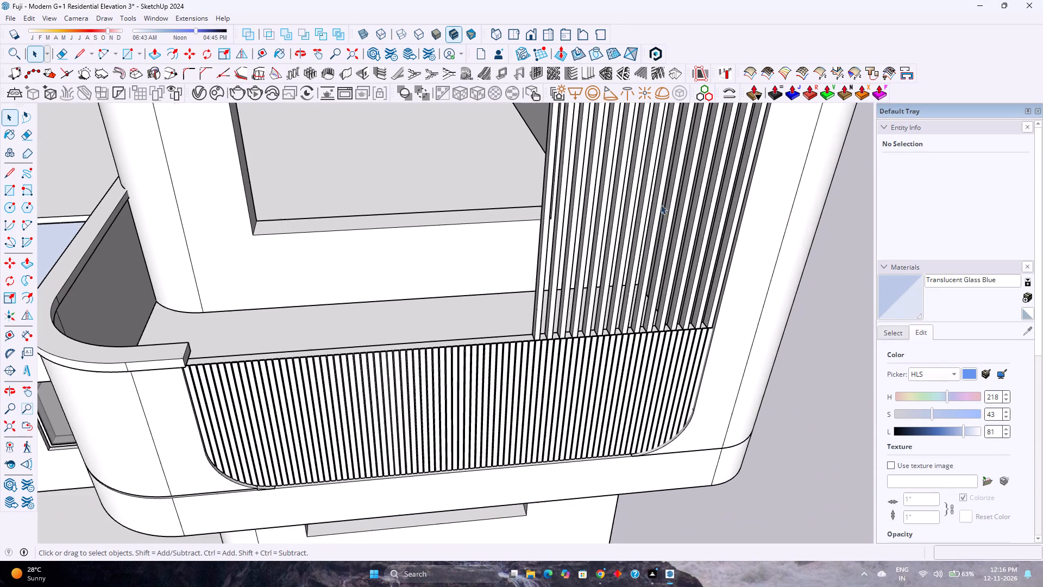
pyautogui.scroll(1, 628, 249)
pyautogui.scroll(1, 562, 303)
pyautogui.moveTo(566, 309); pyautogui.dragTo(773, 383, button='middle')
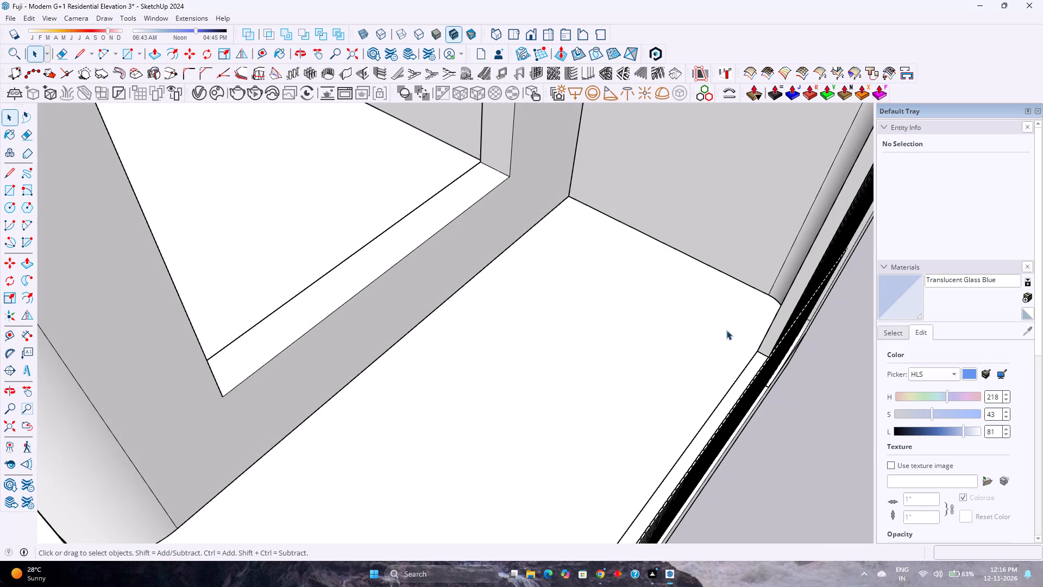
pyautogui.keyDown('shift'); pyautogui.moveTo(729, 323); pyautogui.dragTo(442, 395, button='middle'); pyautogui.keyUp('shift')
pyautogui.click(423, 367)
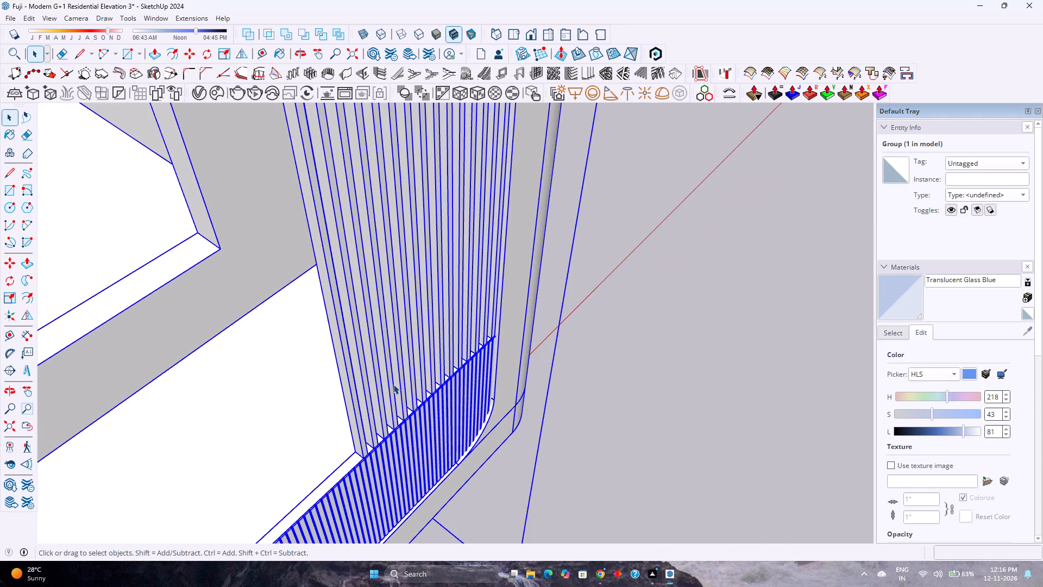
pyautogui.tripleClick(393, 384)
pyautogui.scroll(2, 378, 394)
pyautogui.keyDown('shift'); pyautogui.moveTo(272, 411); pyautogui.dragTo(512, 403, button='middle'); pyautogui.keyUp('shift')
pyautogui.keyDown('shift'); pyautogui.moveTo(624, 373); pyautogui.dragTo(570, 386, button='middle'); pyautogui.keyUp('shift')
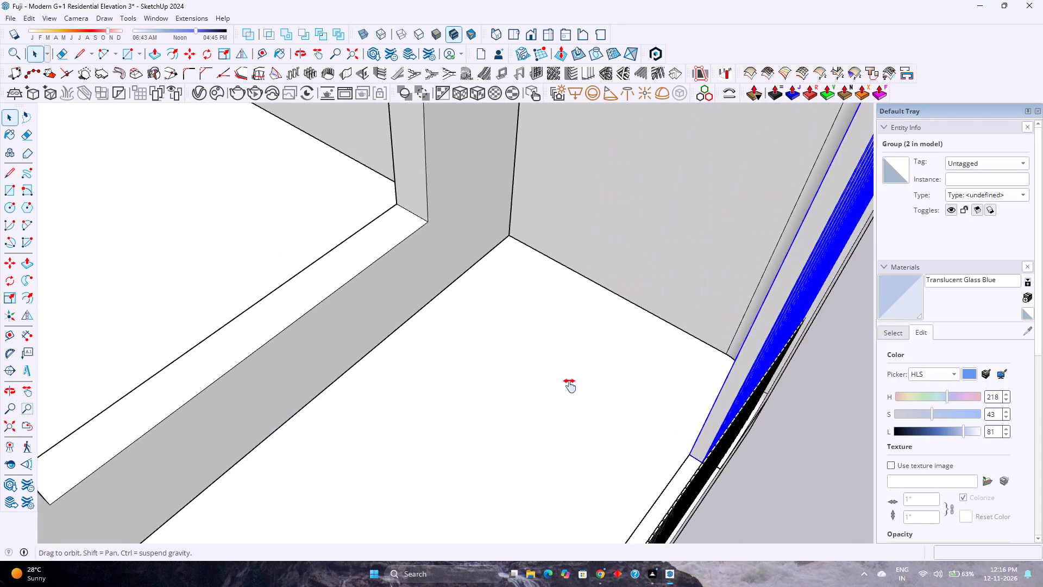
pyautogui.keyDown('shift'); pyautogui.moveTo(570, 386); pyautogui.dragTo(558, 391, button='middle'); pyautogui.keyUp('shift')
pyautogui.moveTo(550, 400); pyautogui.dragTo(690, 401, button='middle')
pyautogui.keyDown('shift'); pyautogui.moveTo(692, 386); pyautogui.dragTo(655, 392, button='middle'); pyautogui.keyUp('shift')
pyautogui.press('m')
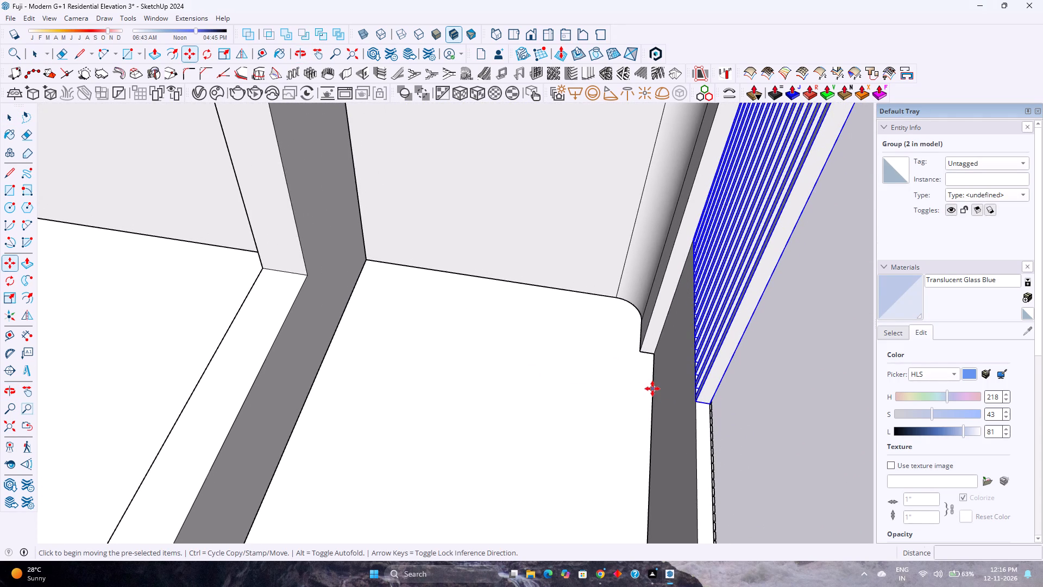
pyautogui.scroll(6, 684, 399)
pyautogui.click(700, 404)
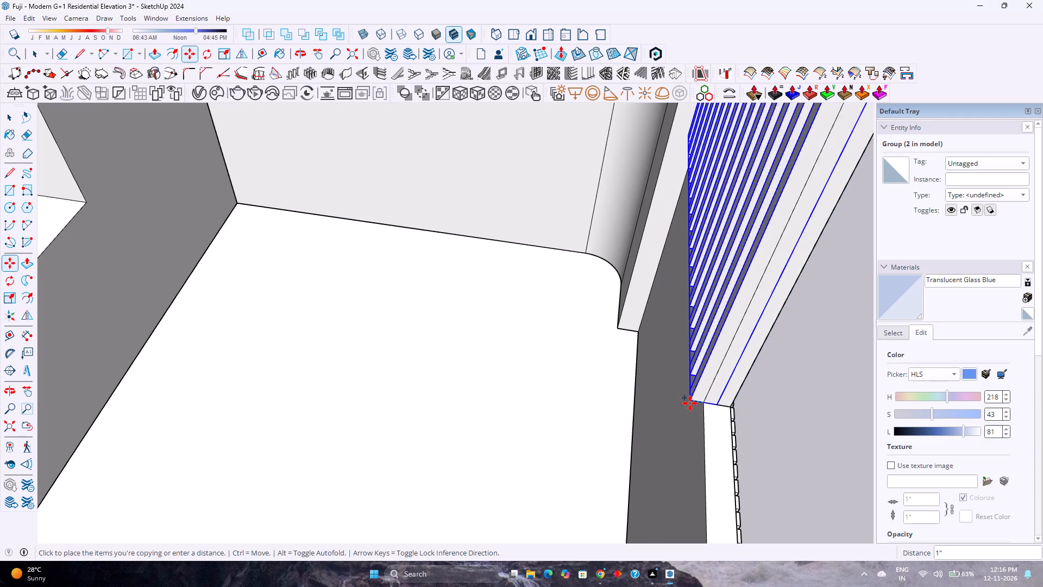
pyautogui.press('Left')
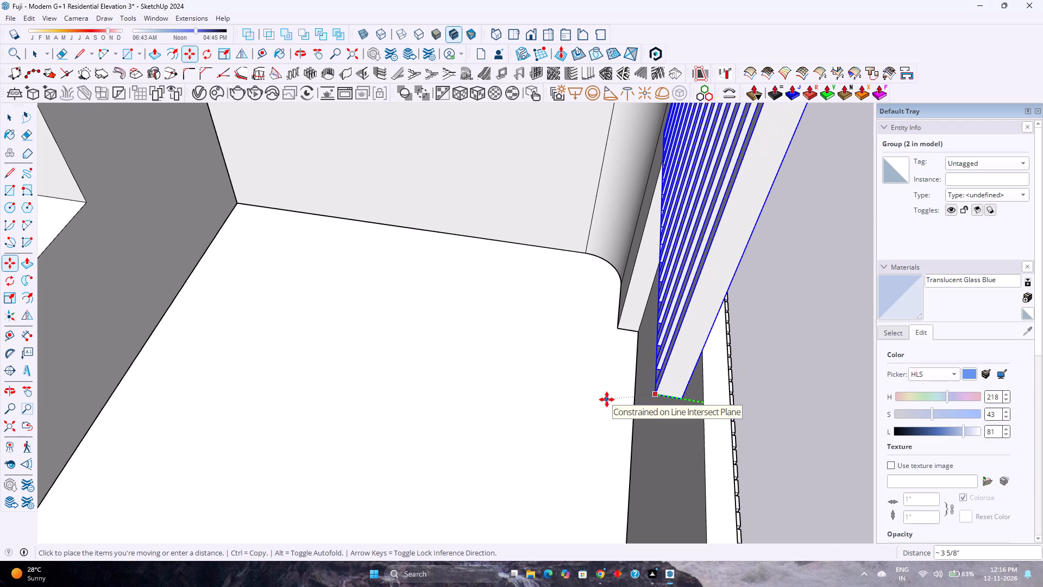
pyautogui.press('3')
pyautogui.press('Return')
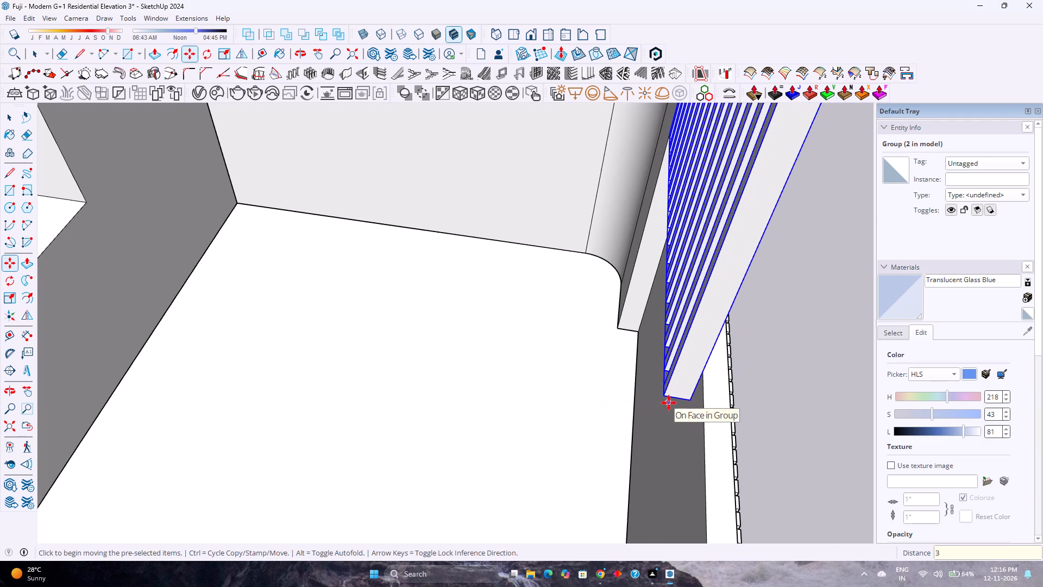
# Scale the tall louvre screen's lower end downward by about 1.16 so it reaches the curved balcony's floor.
pyautogui.scroll(3, 621, 384)
pyautogui.keyDown('shift'); pyautogui.moveTo(622, 384); pyautogui.dragTo(590, 423, button='middle'); pyautogui.keyUp('shift')
pyautogui.moveTo(585, 420); pyautogui.dragTo(686, 383, button='middle')
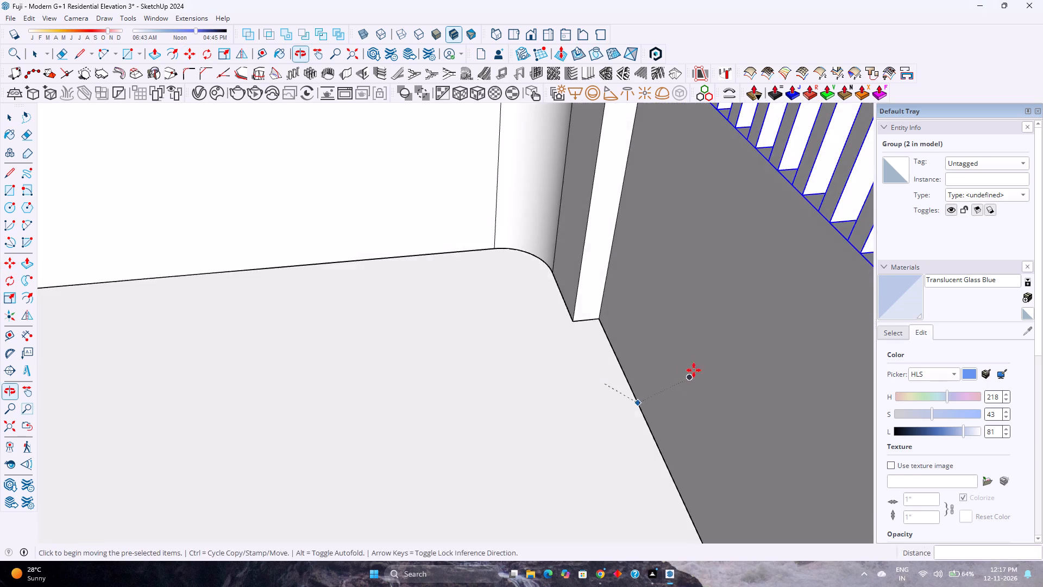
pyautogui.keyDown('shift'); pyautogui.moveTo(687, 366); pyautogui.dragTo(600, 473, button='middle'); pyautogui.keyUp('shift')
pyautogui.moveTo(590, 436); pyautogui.dragTo(644, 413, button='middle')
pyautogui.keyDown('shift'); pyautogui.moveTo(654, 376); pyautogui.dragTo(582, 461, button='middle'); pyautogui.keyUp('shift')
pyautogui.moveTo(561, 454); pyautogui.dragTo(650, 388, button='middle')
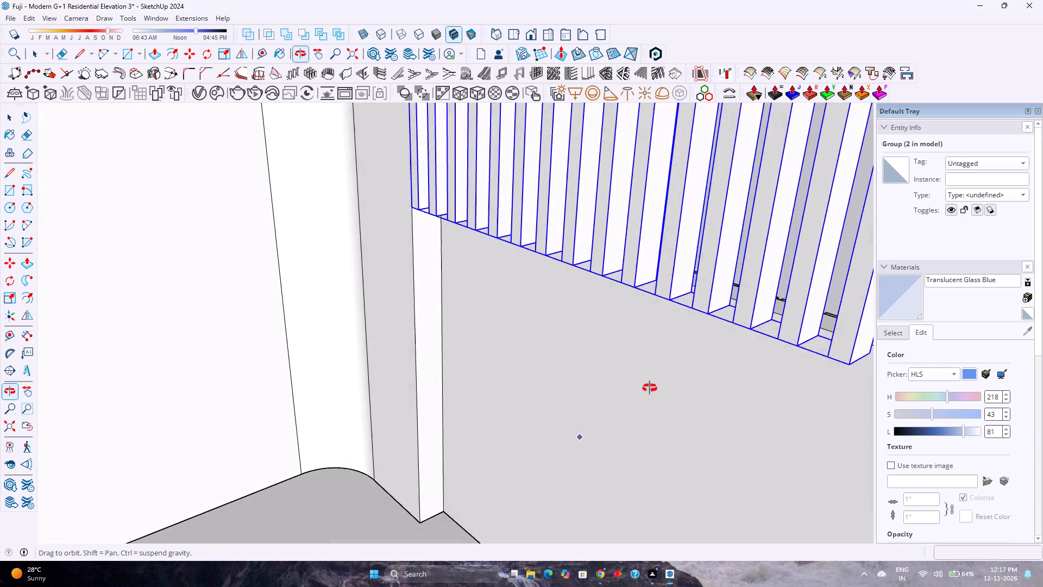
pyautogui.moveTo(650, 388); pyautogui.dragTo(583, 351, button='middle')
pyautogui.press('s')
pyautogui.scroll(4, 571, 287)
pyautogui.moveTo(571, 287); pyautogui.dragTo(571, 276, button='middle')
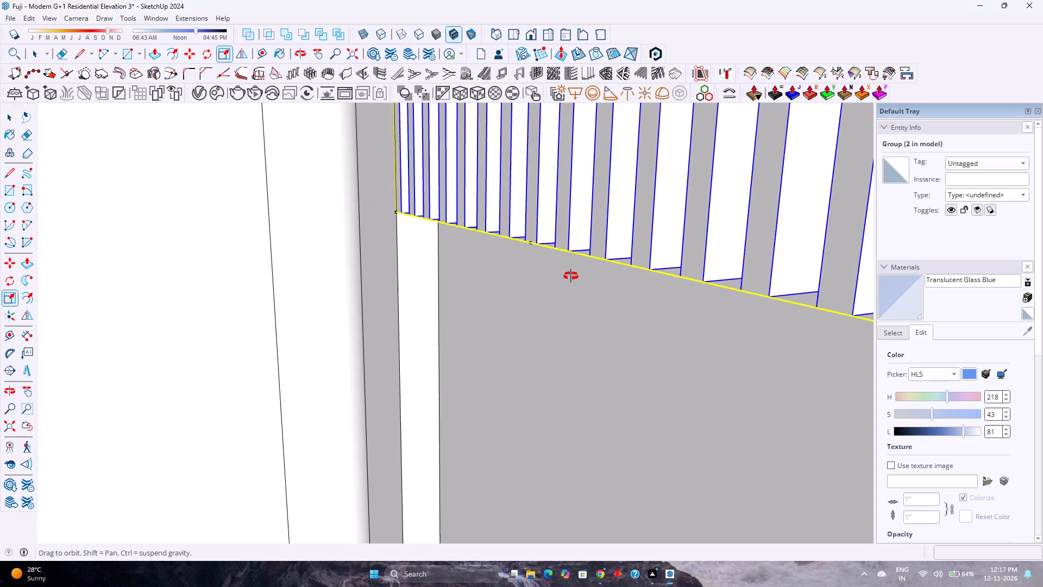
pyautogui.moveTo(571, 276); pyautogui.dragTo(560, 222, button='middle')
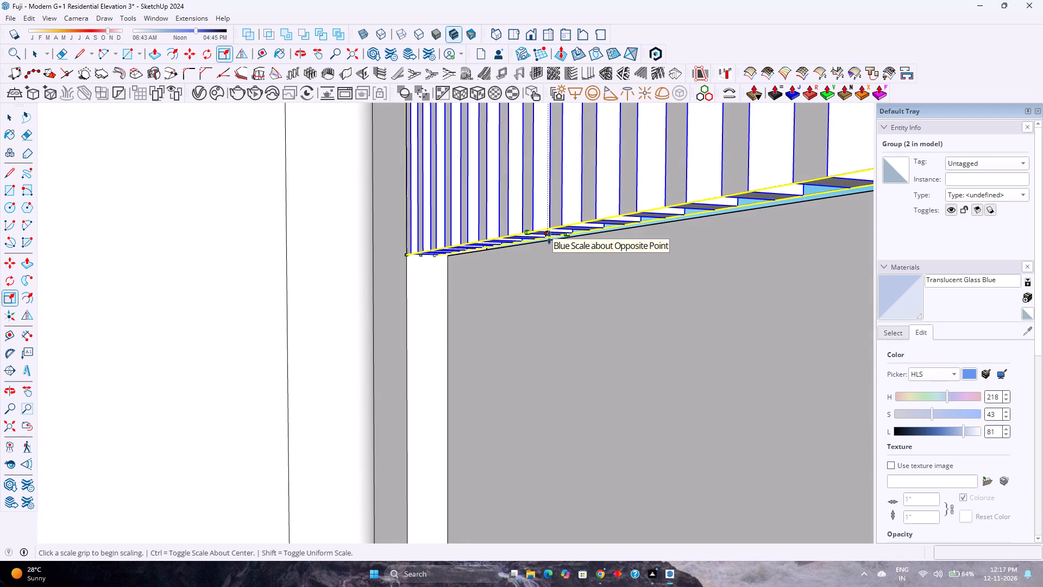
pyautogui.click(549, 238)
pyautogui.scroll(-8, 554, 322)
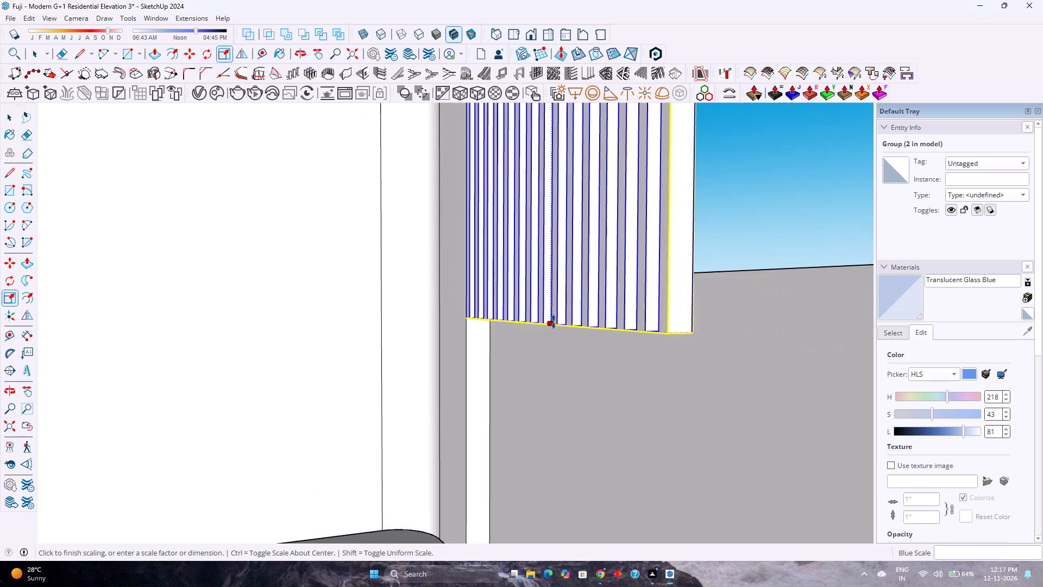
pyautogui.moveTo(554, 322); pyautogui.dragTo(581, 436, button='middle')
pyautogui.middleClick(581, 436)
pyautogui.scroll(-3, 581, 433)
pyautogui.keyDown('shift'); pyautogui.moveTo(574, 433); pyautogui.dragTo(622, 323, button='middle'); pyautogui.keyUp('shift')
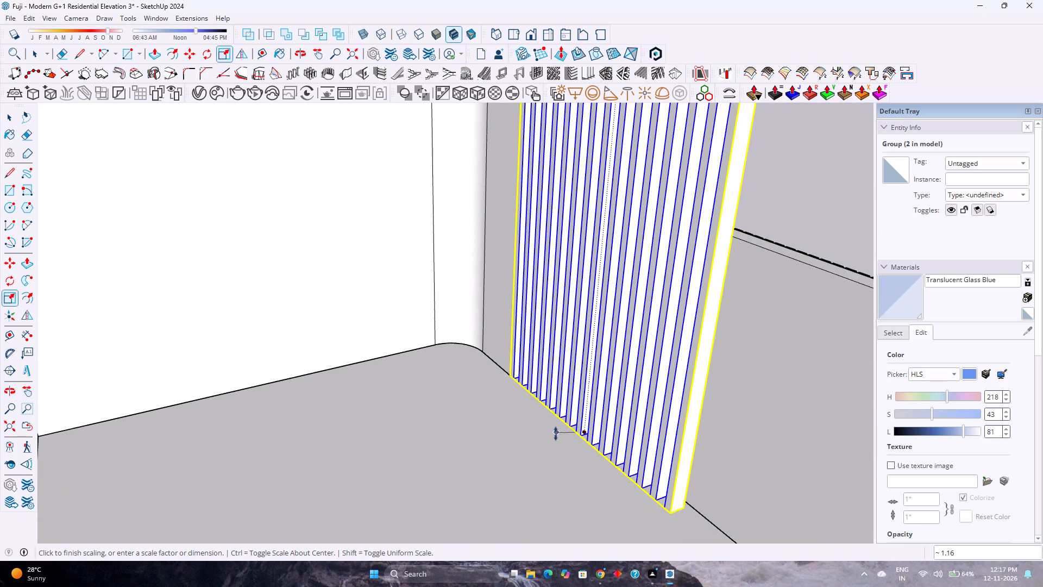
pyautogui.click(545, 439)
pyautogui.moveTo(542, 427); pyautogui.dragTo(295, 458, button='middle')
pyautogui.middleClick(294, 458)
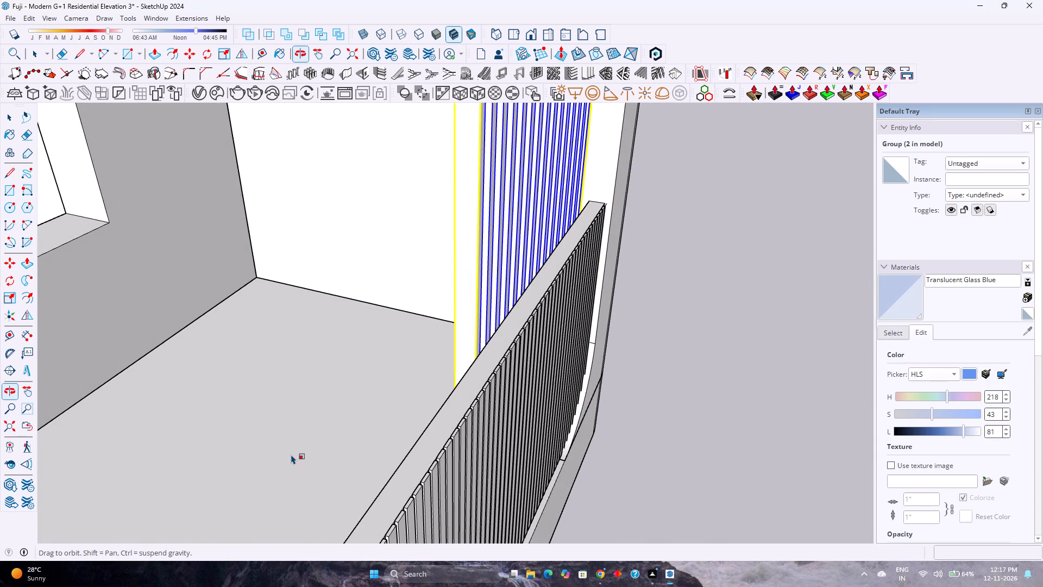
pyautogui.press('space')
pyautogui.scroll(-4, 291, 436)
pyautogui.press('Escape')
# Examine the tall louvre screen from balcony to parapet band, including its top corner, and review the whole elevation.
pyautogui.scroll(-4, 531, 420)
pyautogui.keyDown('shift'); pyautogui.moveTo(532, 418); pyautogui.dragTo(636, 504, button='middle'); pyautogui.keyUp('shift')
pyautogui.moveTo(621, 492); pyautogui.dragTo(498, 411, button='middle')
pyautogui.scroll(-5, 485, 395)
pyautogui.keyDown('shift'); pyautogui.moveTo(485, 394); pyautogui.dragTo(598, 471, button='middle'); pyautogui.keyUp('shift')
pyautogui.moveTo(608, 459); pyautogui.dragTo(588, 447, button='middle')
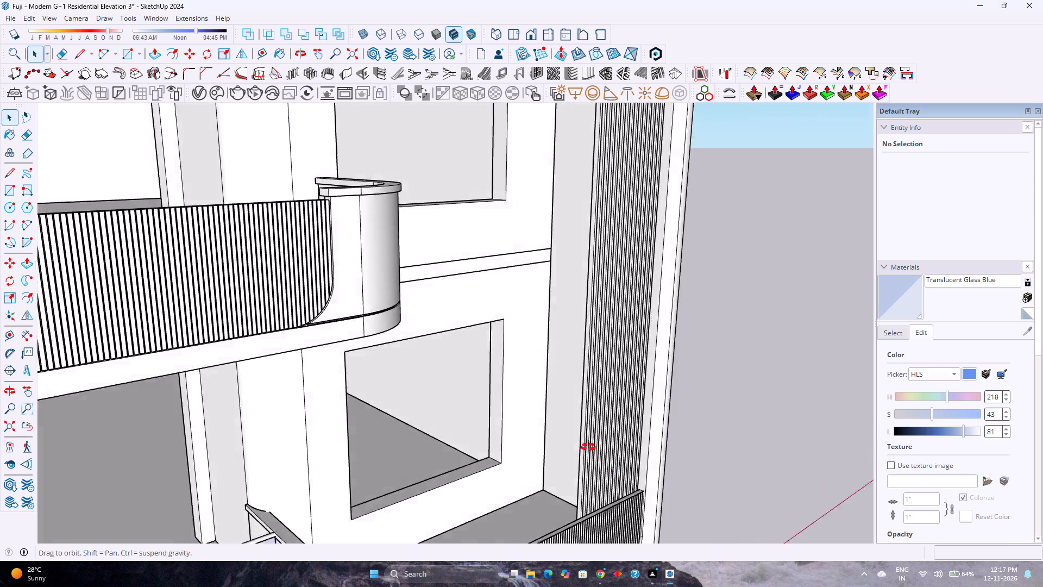
pyautogui.moveTo(588, 447); pyautogui.dragTo(512, 406, button='middle')
pyautogui.scroll(-8, 508, 399)
pyautogui.keyDown('shift'); pyautogui.moveTo(571, 400); pyautogui.dragTo(612, 450, button='middle'); pyautogui.keyUp('shift')
pyautogui.moveTo(611, 451); pyautogui.dragTo(521, 338, button='middle')
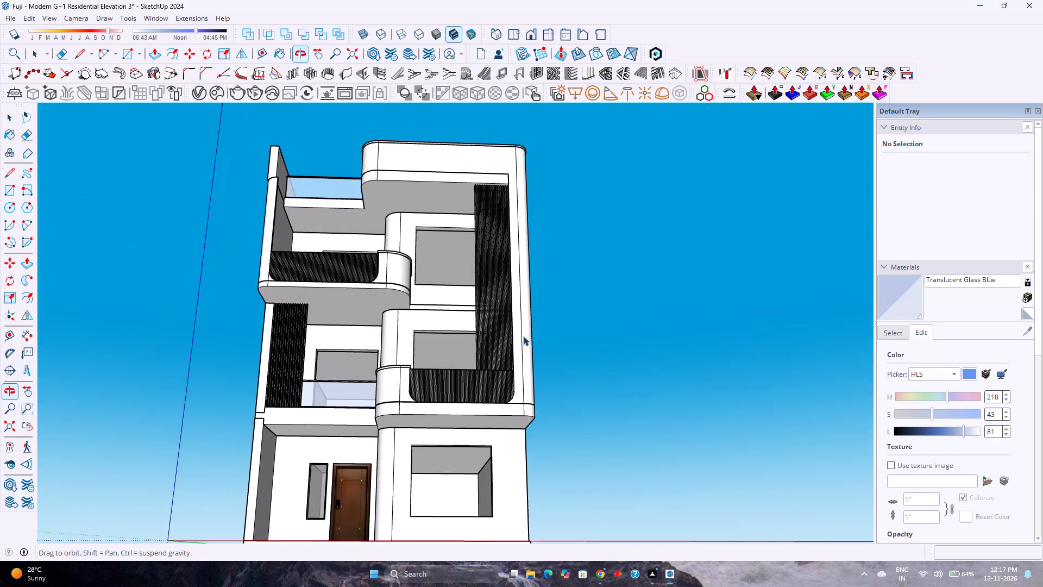
pyautogui.scroll(4, 513, 150)
pyautogui.scroll(8, 477, 221)
pyautogui.moveTo(479, 224); pyautogui.dragTo(550, 234, button='middle')
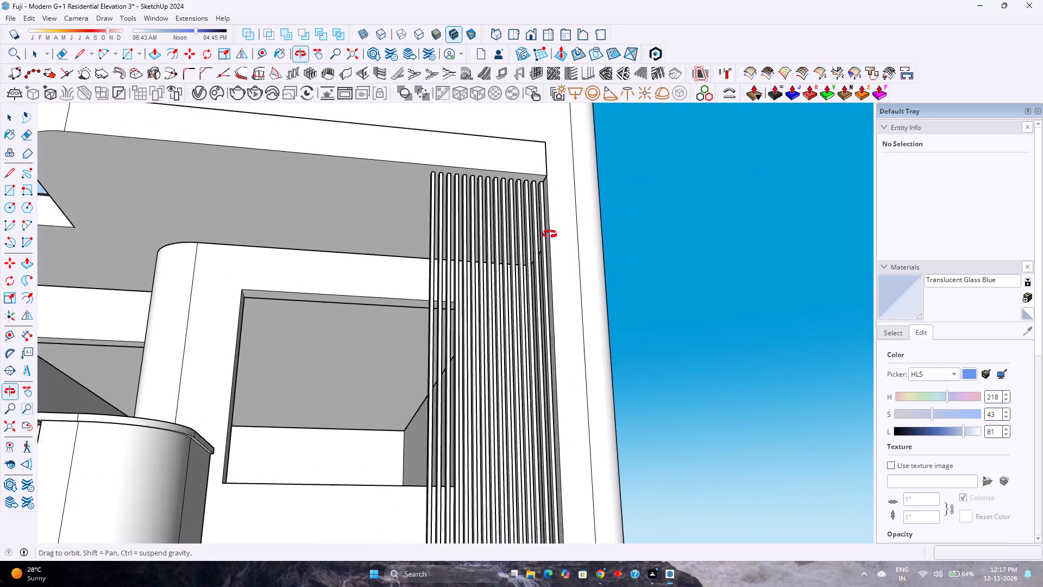
pyautogui.moveTo(550, 234); pyautogui.dragTo(610, 243, button='middle')
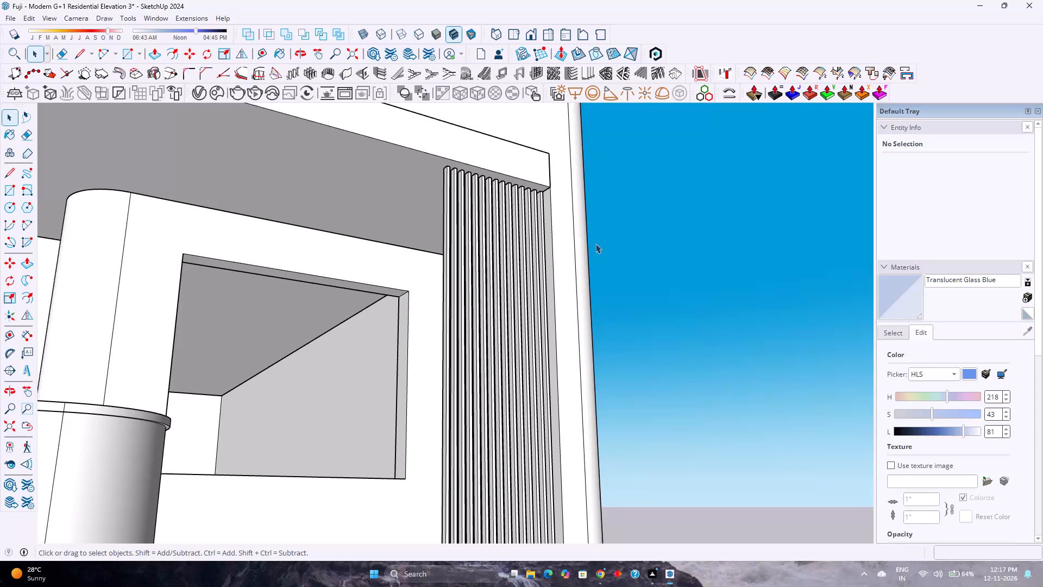
# Move the tall louvre screen another 1" inward along the green axis from its top corner under the parapet band.
pyautogui.scroll(-4, 586, 234)
pyautogui.scroll(5, 536, 210)
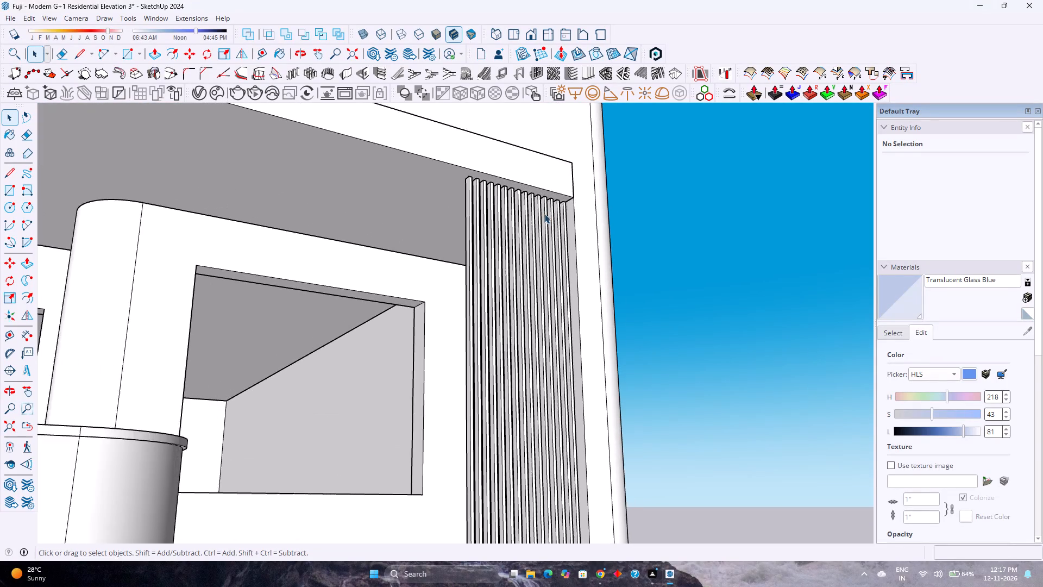
pyautogui.moveTo(544, 214); pyautogui.dragTo(626, 264, button='middle')
pyautogui.scroll(7, 556, 215)
pyautogui.moveTo(554, 216); pyautogui.dragTo(586, 220, button='middle')
pyautogui.click(570, 197)
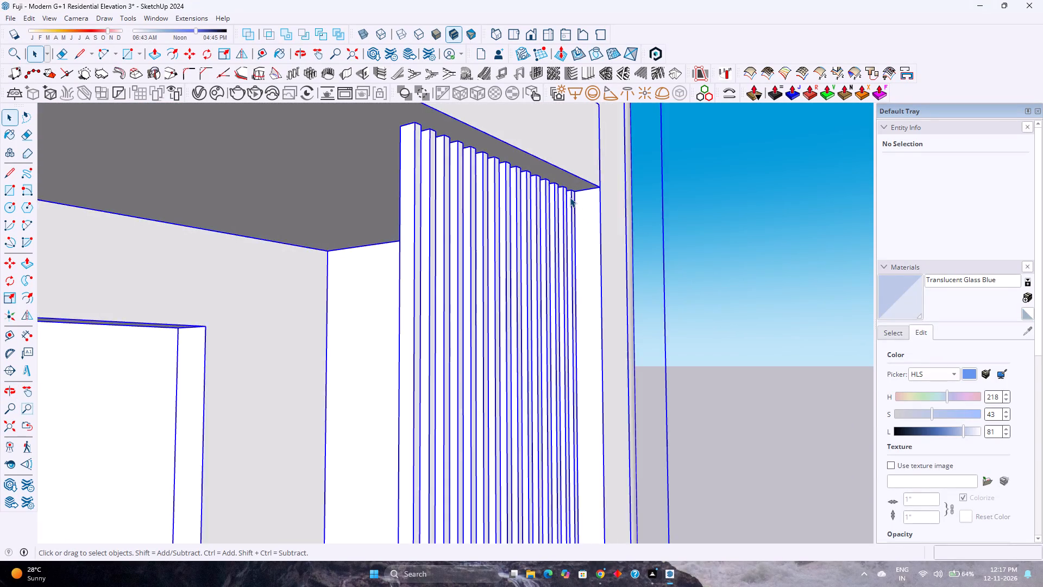
pyautogui.scroll(4, 570, 197)
pyautogui.doubleClick(568, 197)
pyautogui.scroll(1, 568, 197)
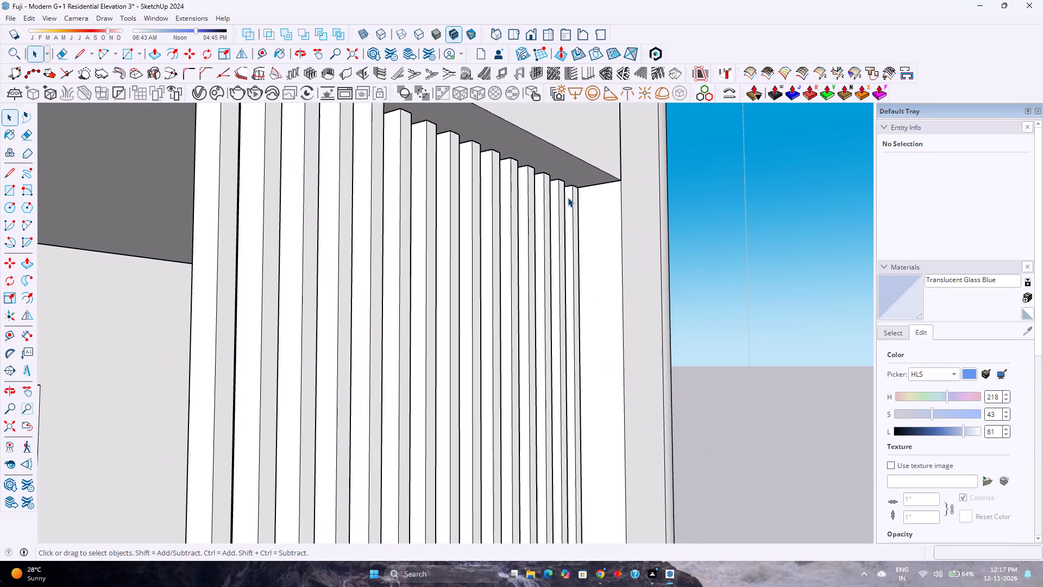
pyautogui.click(568, 197)
pyautogui.scroll(8, 568, 197)
pyautogui.press('m')
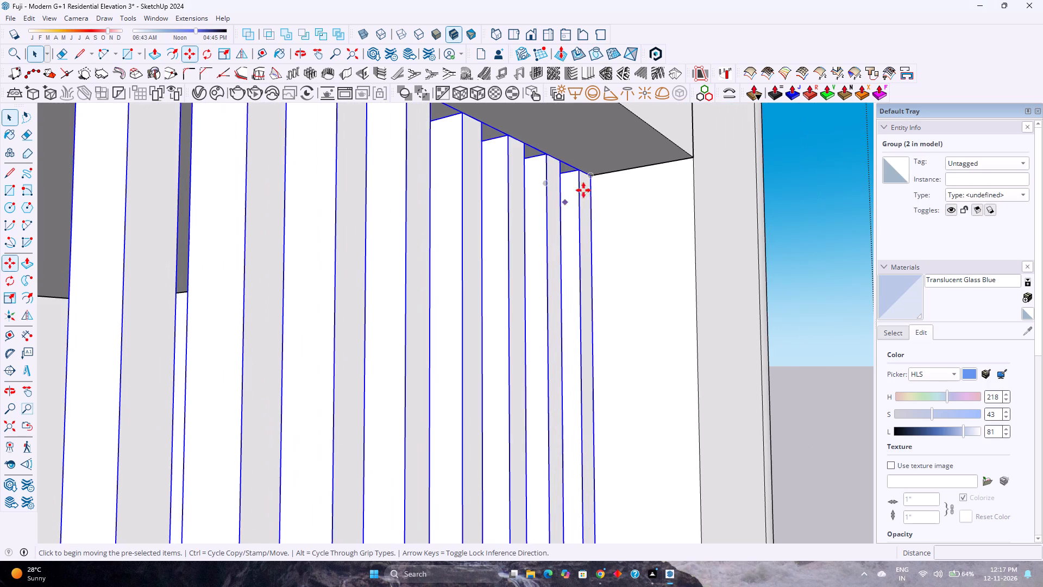
pyautogui.click(592, 176)
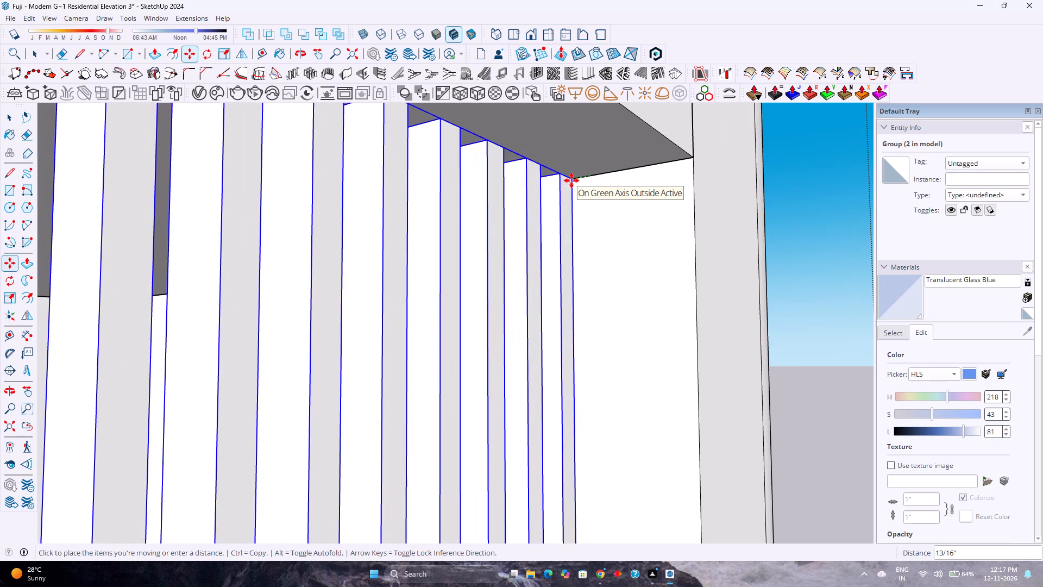
pyautogui.press('1')
pyautogui.press('Return')
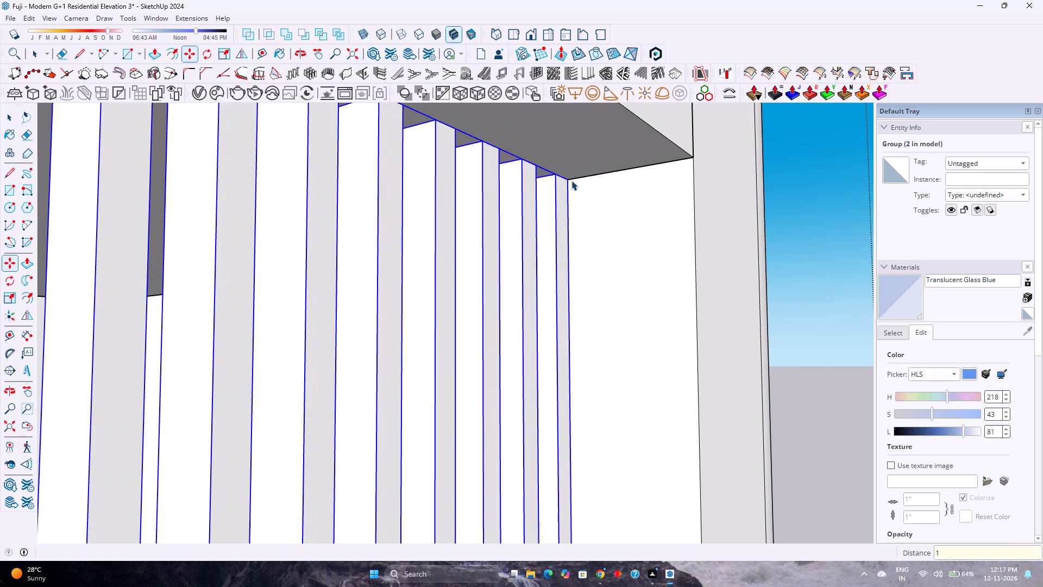
pyautogui.press('space')
pyautogui.scroll(-20, 557, 177)
pyautogui.click(719, 249)
pyautogui.scroll(-5, 707, 242)
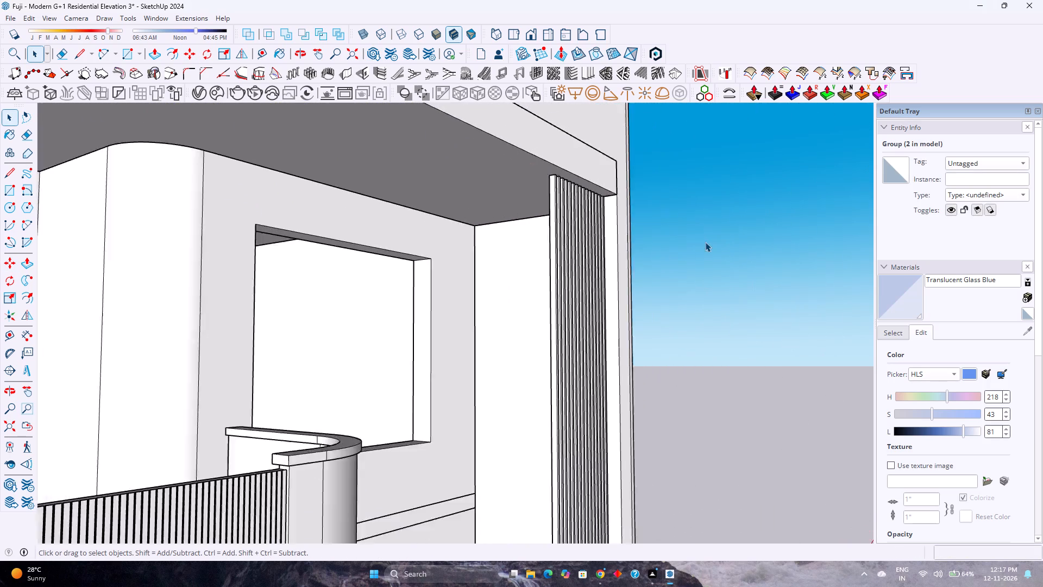
# Save the model with the tall louvre screen in place.
pyautogui.moveTo(694, 241); pyautogui.dragTo(536, 242, button='middle')
pyautogui.scroll(-15, 530, 237)
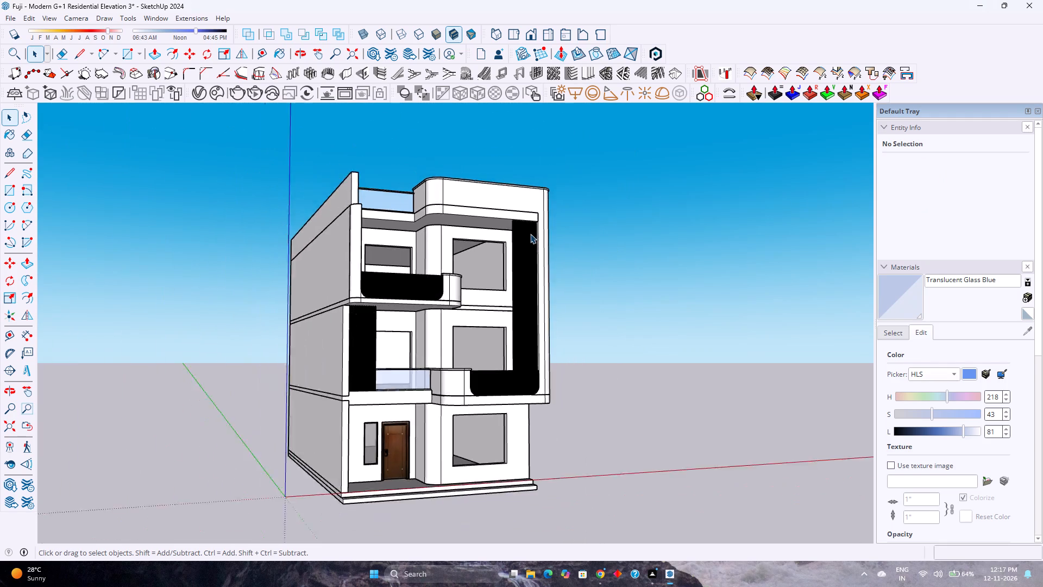
pyautogui.scroll(-2, 530, 234)
pyautogui.click(626, 257)
pyautogui.scroll(2, 626, 260)
pyautogui.moveTo(616, 260); pyautogui.dragTo(493, 281, button='middle')
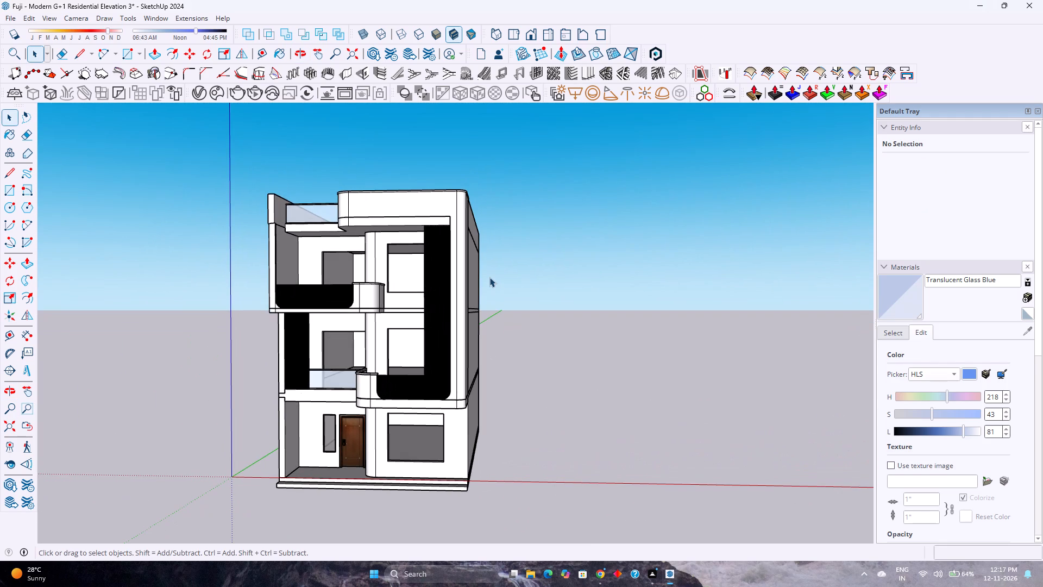
pyautogui.hotkey('ctrl', 's')
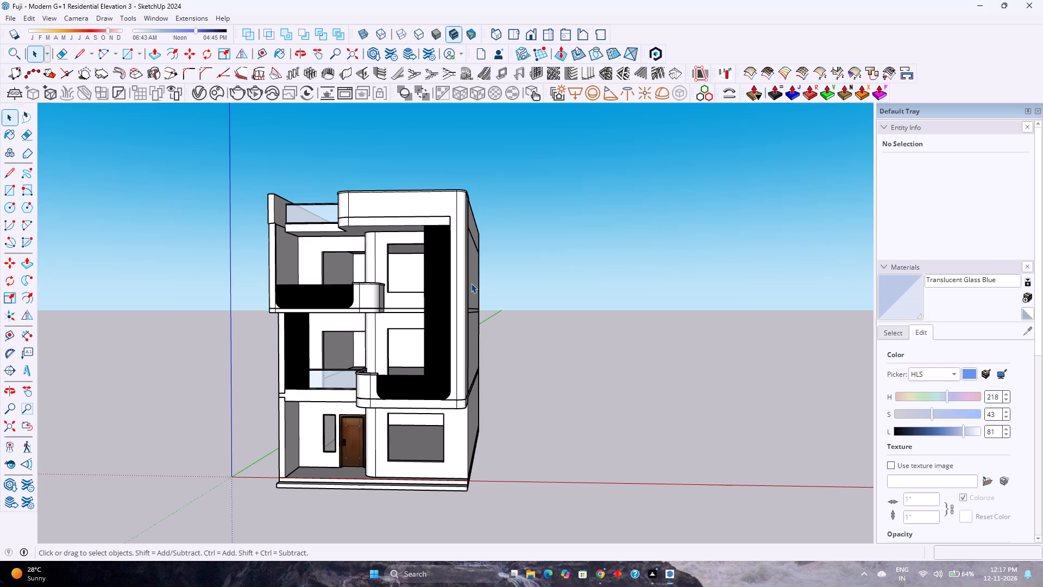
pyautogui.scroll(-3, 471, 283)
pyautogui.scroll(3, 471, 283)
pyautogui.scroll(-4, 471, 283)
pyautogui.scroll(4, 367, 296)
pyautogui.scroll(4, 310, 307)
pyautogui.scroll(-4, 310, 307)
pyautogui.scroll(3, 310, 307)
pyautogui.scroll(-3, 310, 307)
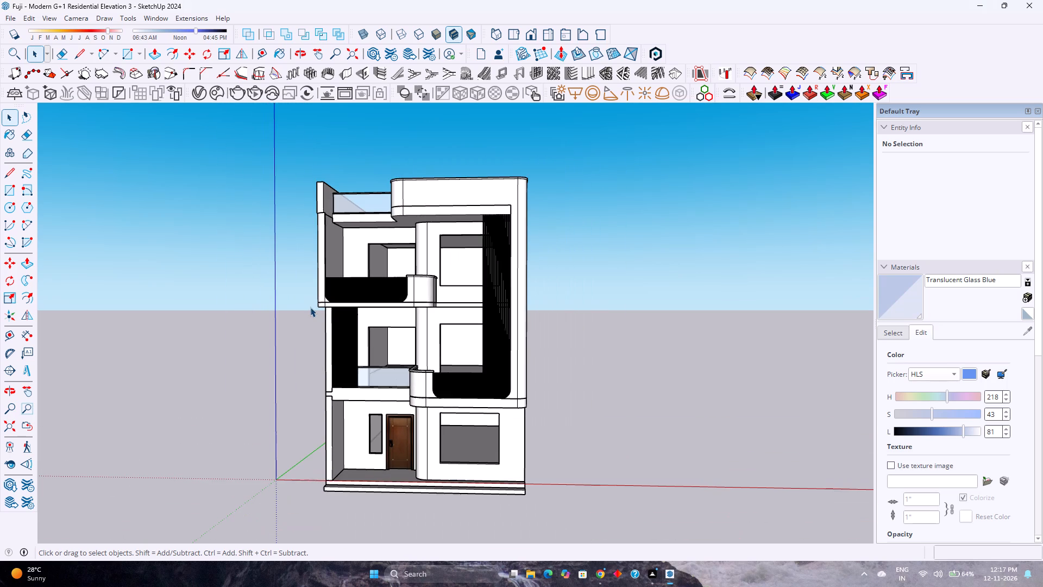
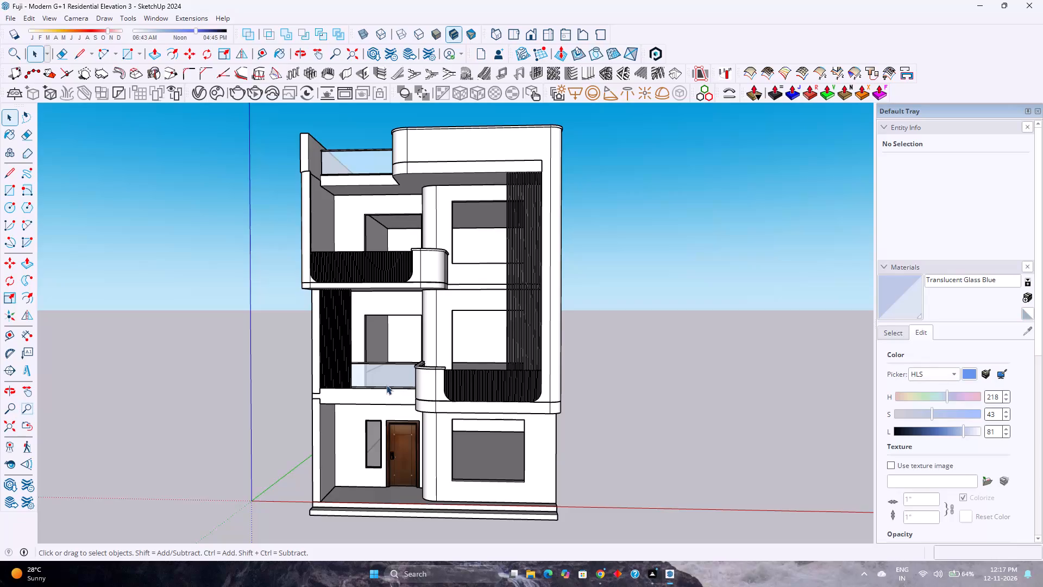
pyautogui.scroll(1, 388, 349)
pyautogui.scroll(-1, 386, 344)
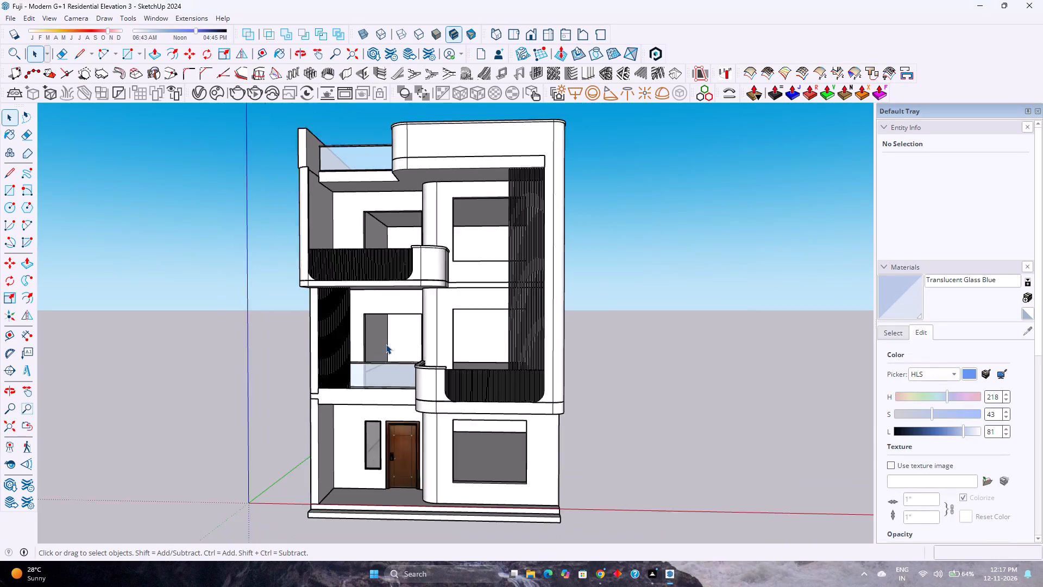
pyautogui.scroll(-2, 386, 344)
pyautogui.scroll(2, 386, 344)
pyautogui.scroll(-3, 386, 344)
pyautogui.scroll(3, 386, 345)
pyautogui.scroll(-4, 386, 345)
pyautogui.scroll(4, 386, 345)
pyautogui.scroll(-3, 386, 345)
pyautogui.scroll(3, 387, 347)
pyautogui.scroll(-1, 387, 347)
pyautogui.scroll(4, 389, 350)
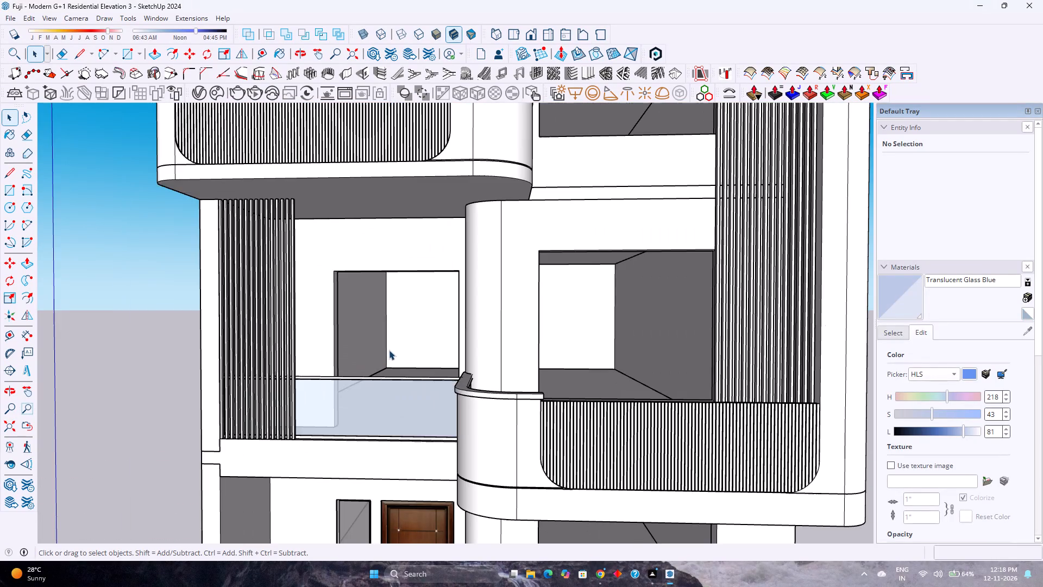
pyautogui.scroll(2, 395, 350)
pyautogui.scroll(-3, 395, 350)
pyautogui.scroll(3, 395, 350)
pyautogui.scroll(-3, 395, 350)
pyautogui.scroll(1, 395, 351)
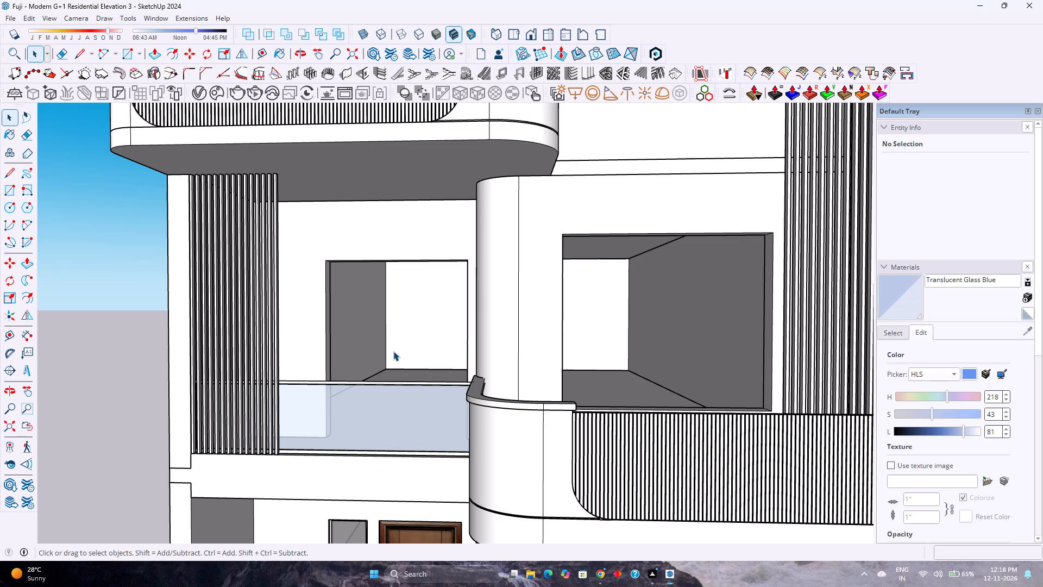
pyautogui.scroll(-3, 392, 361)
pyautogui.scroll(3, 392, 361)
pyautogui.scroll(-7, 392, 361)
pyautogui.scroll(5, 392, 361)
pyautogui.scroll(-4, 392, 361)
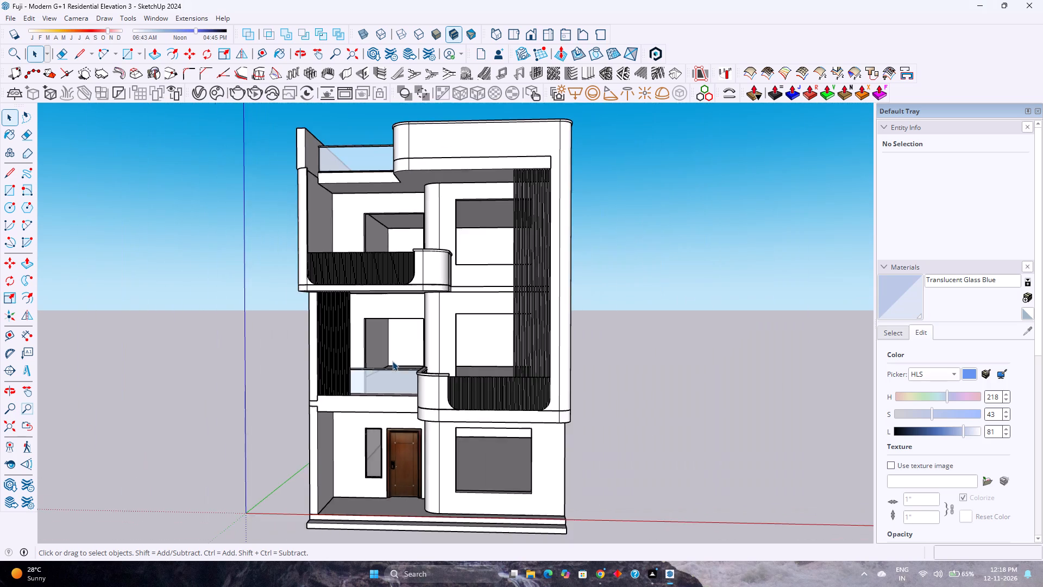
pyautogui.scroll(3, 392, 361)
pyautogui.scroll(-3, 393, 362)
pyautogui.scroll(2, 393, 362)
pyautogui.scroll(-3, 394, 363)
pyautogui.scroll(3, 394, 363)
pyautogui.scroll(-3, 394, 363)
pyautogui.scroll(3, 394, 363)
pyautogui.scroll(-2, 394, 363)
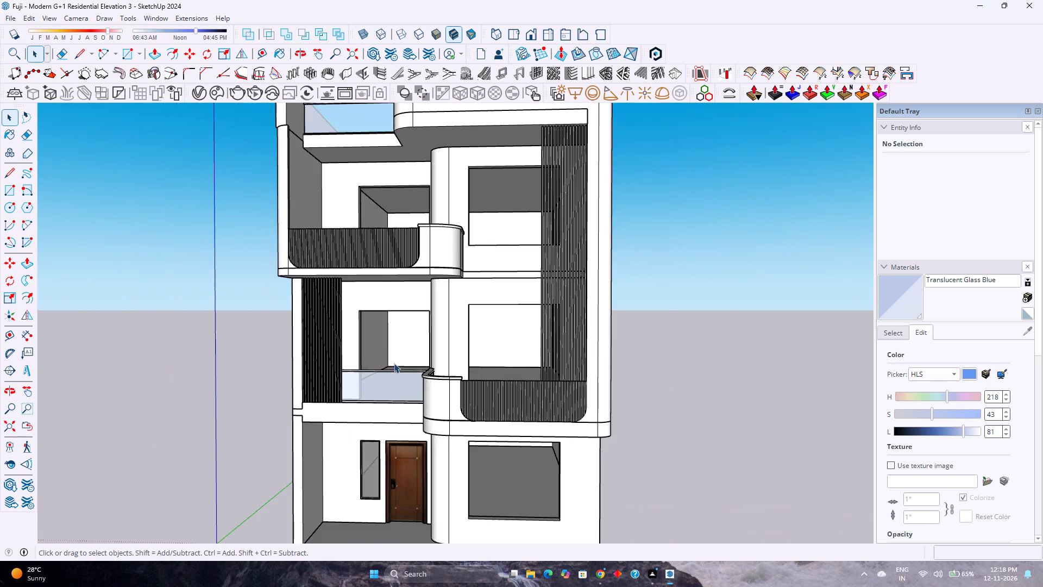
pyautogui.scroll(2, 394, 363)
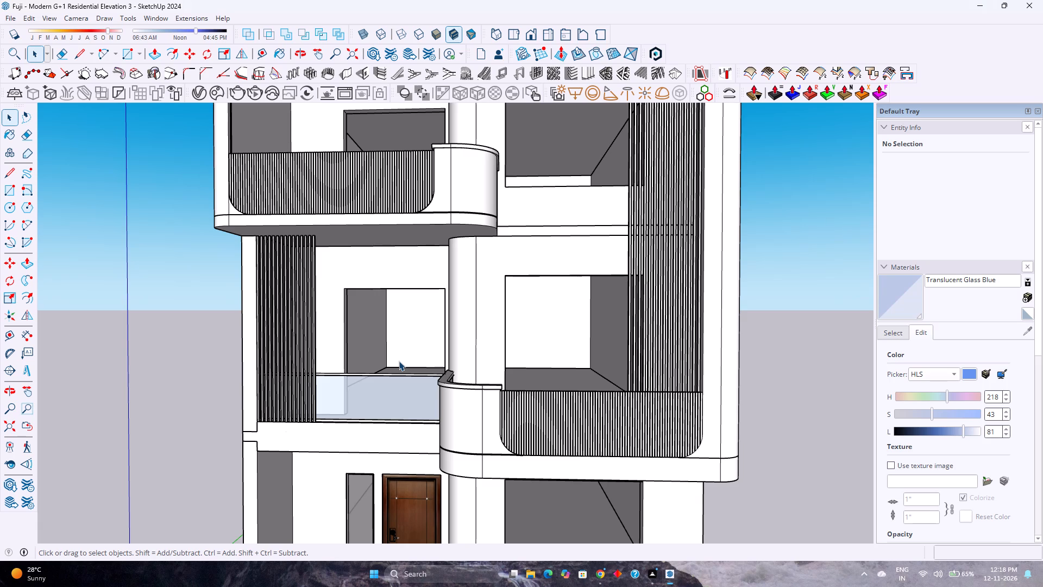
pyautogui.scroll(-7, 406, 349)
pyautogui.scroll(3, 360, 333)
# Open the building group for editing around the parapet band above the upper balcony, leaving the band's own group closed.
pyautogui.moveTo(360, 333); pyautogui.dragTo(374, 345, button='middle')
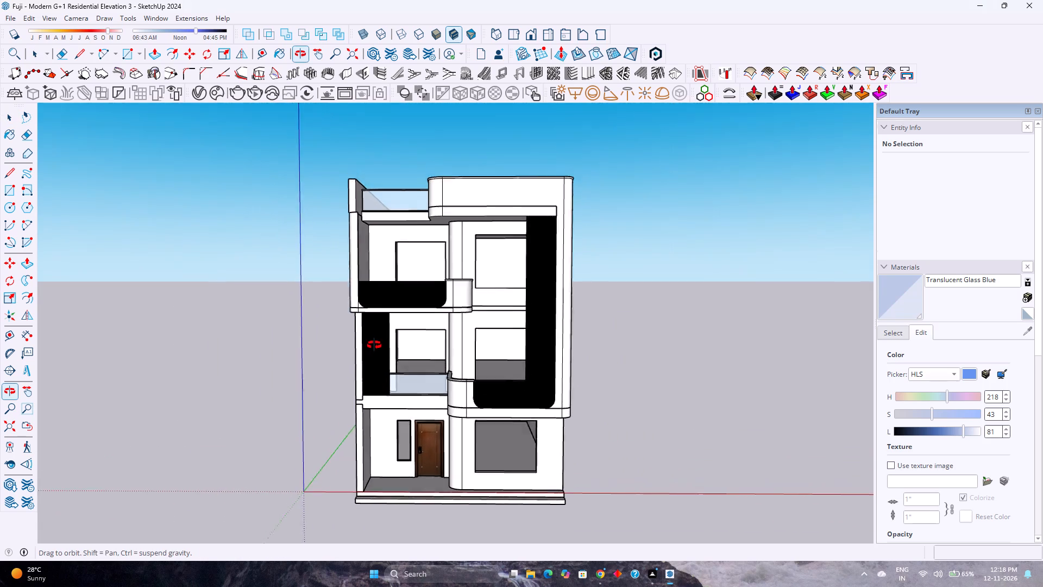
pyautogui.moveTo(374, 345); pyautogui.dragTo(390, 385, button='middle')
pyautogui.scroll(3, 390, 385)
pyautogui.scroll(-4, 390, 383)
pyautogui.scroll(3, 390, 383)
pyautogui.scroll(-4, 390, 383)
pyautogui.scroll(2, 390, 383)
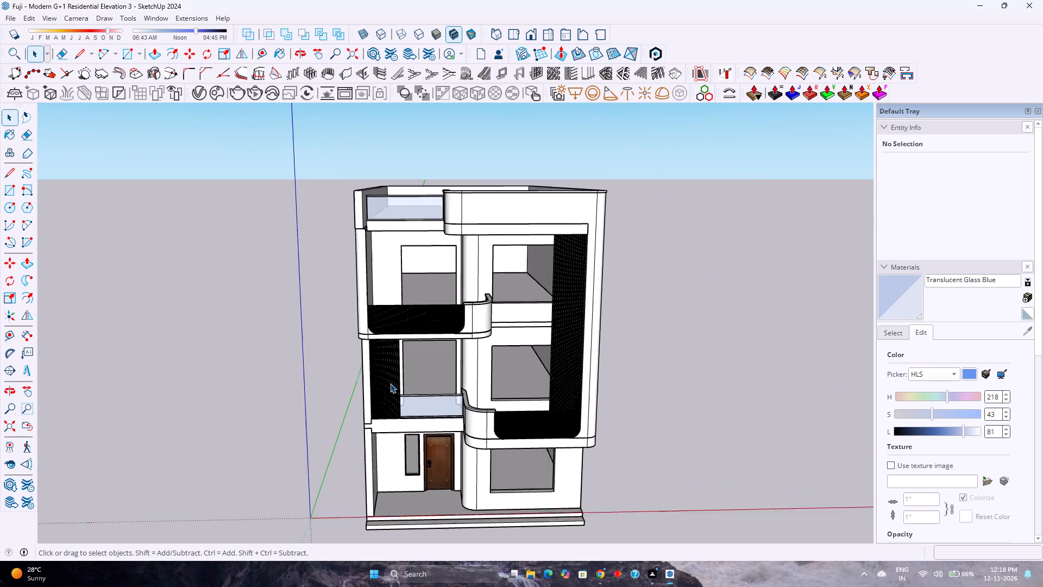
pyautogui.scroll(2, 390, 383)
pyautogui.scroll(-3, 392, 379)
pyautogui.scroll(3, 392, 379)
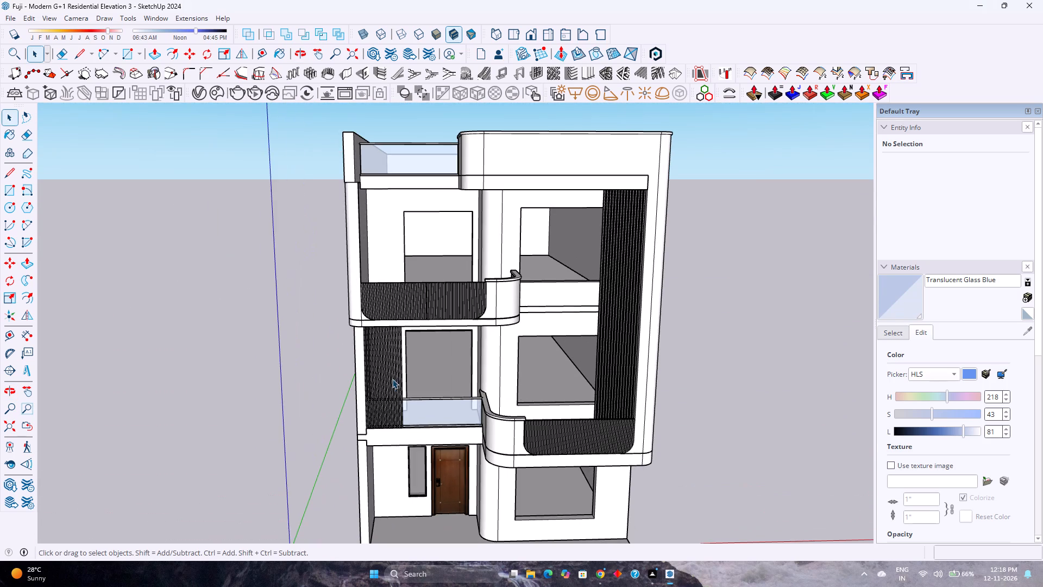
pyautogui.moveTo(418, 367); pyautogui.dragTo(450, 420, button='middle')
pyautogui.middleClick(450, 420)
pyautogui.scroll(2, 541, 198)
pyautogui.scroll(2, 485, 245)
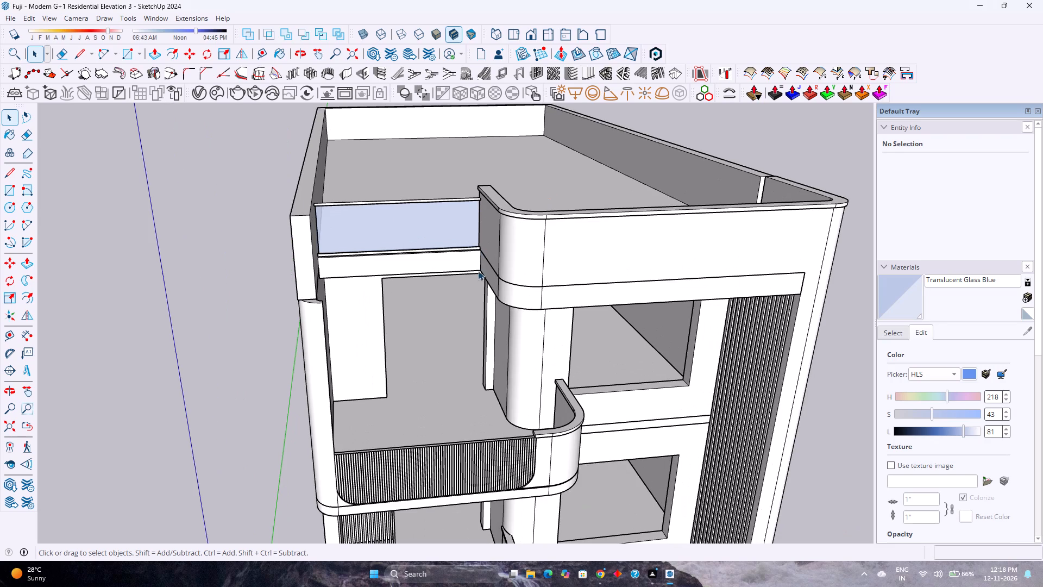
pyautogui.doubleClick(489, 274)
pyautogui.scroll(5, 489, 274)
pyautogui.moveTo(489, 273); pyautogui.dragTo(679, 305, button='middle')
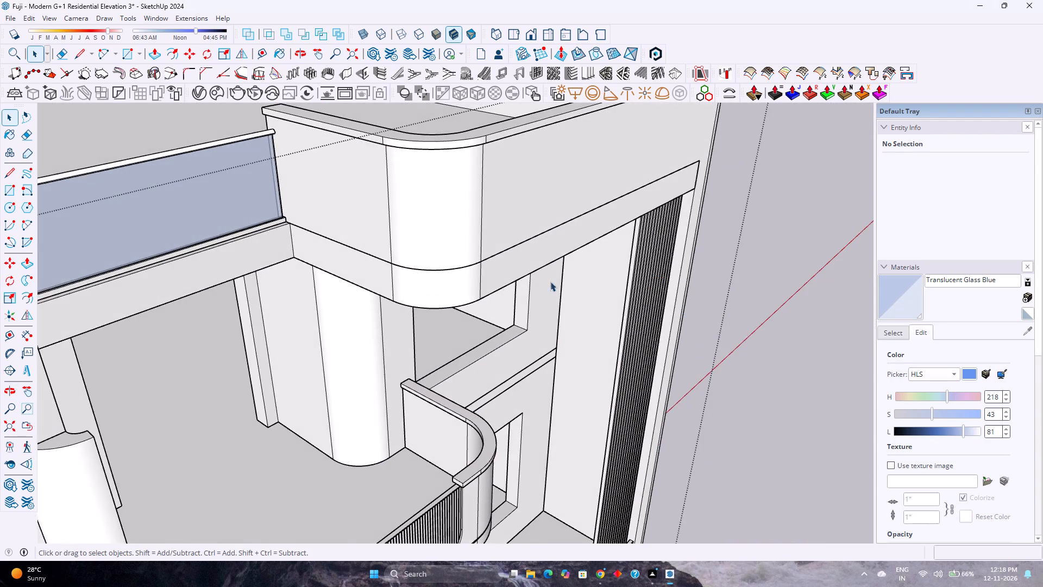
pyautogui.scroll(-4, 503, 281)
pyautogui.doubleClick(380, 256)
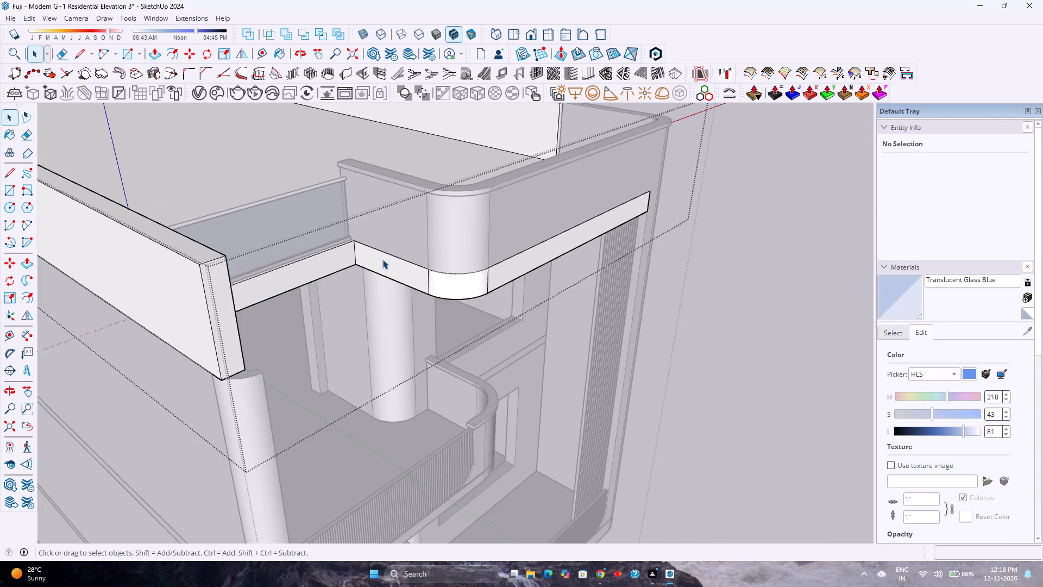
pyautogui.scroll(2, 383, 260)
pyautogui.scroll(-2, 423, 303)
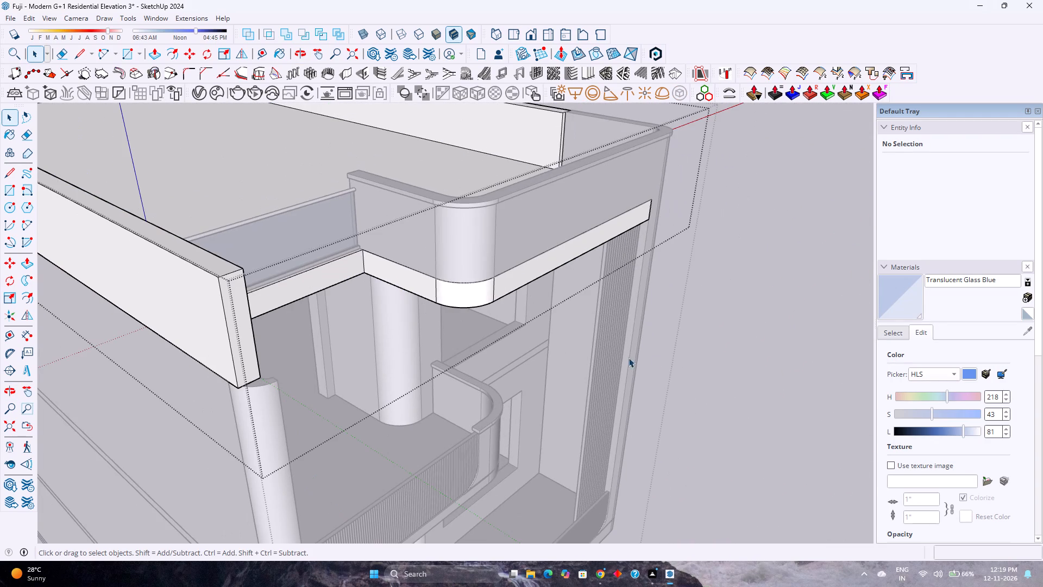
pyautogui.click(714, 360)
# Place two vertical guides on the parapet band's side face, each 1'2" in, from the inner corner and from the curve's edge.
pyautogui.scroll(3, 389, 266)
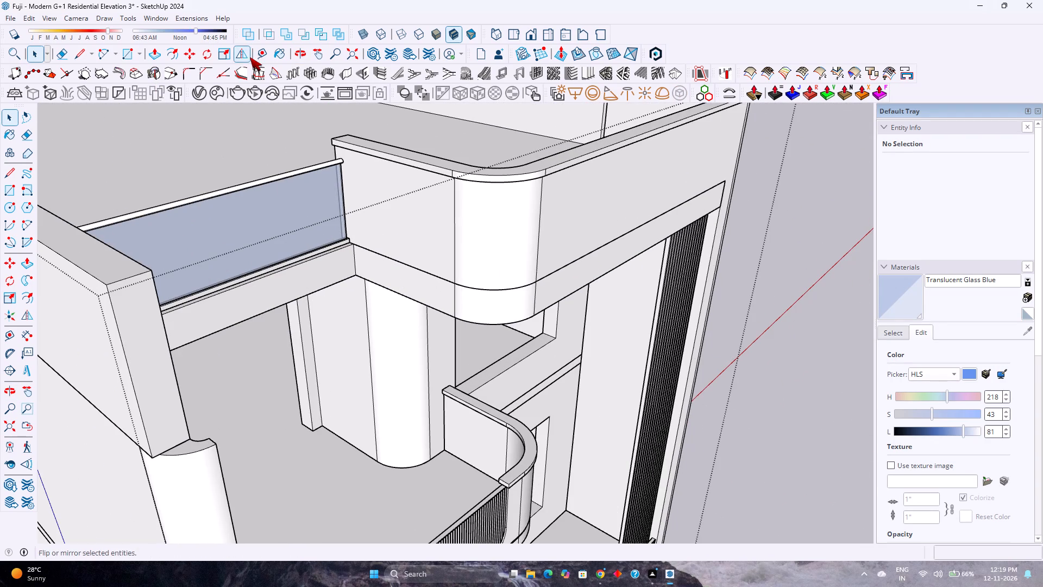
pyautogui.click(260, 52)
pyautogui.scroll(6, 346, 263)
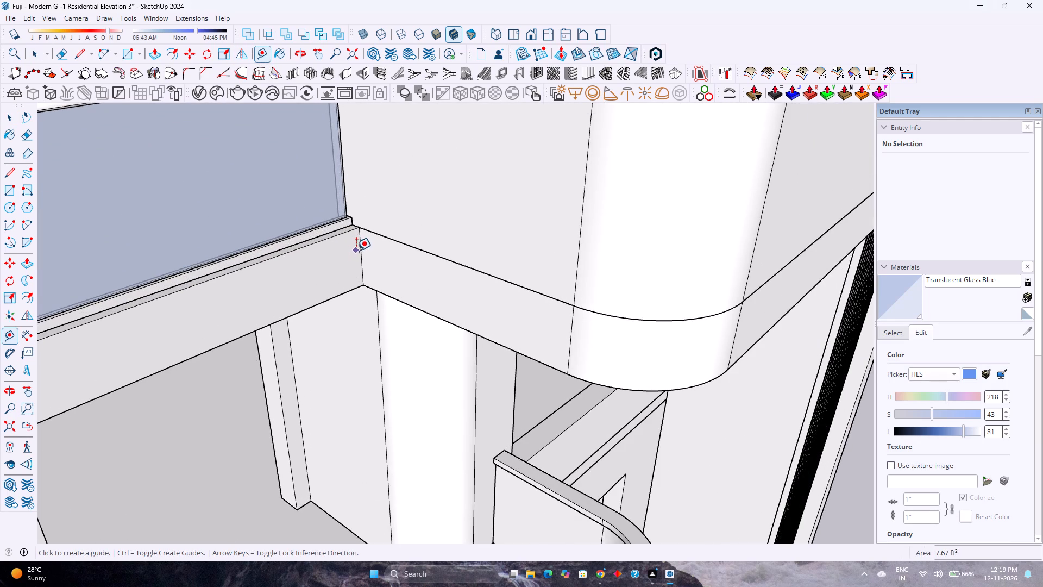
pyautogui.click(359, 243)
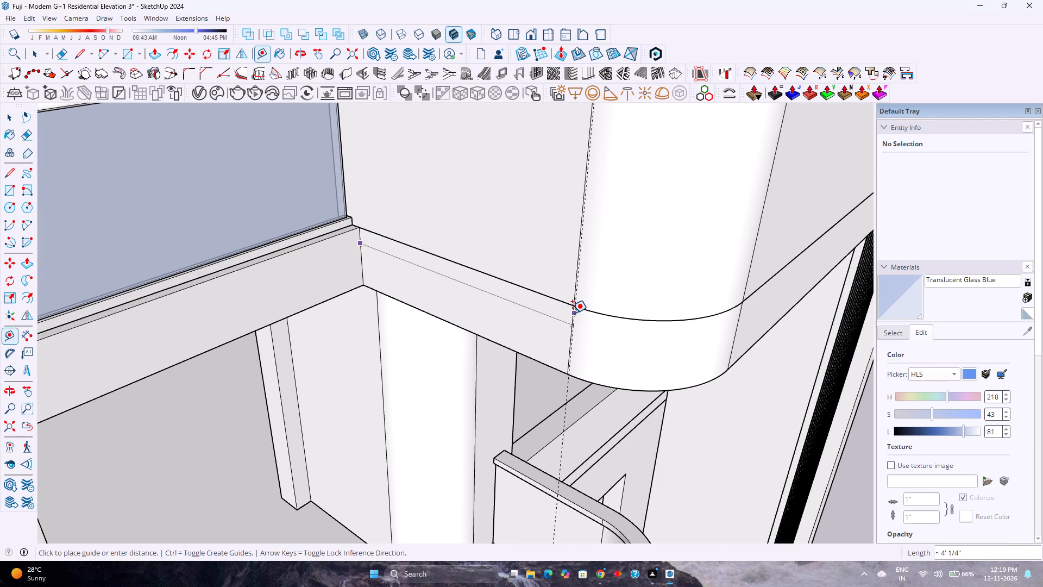
pyautogui.scroll(-8, 564, 240)
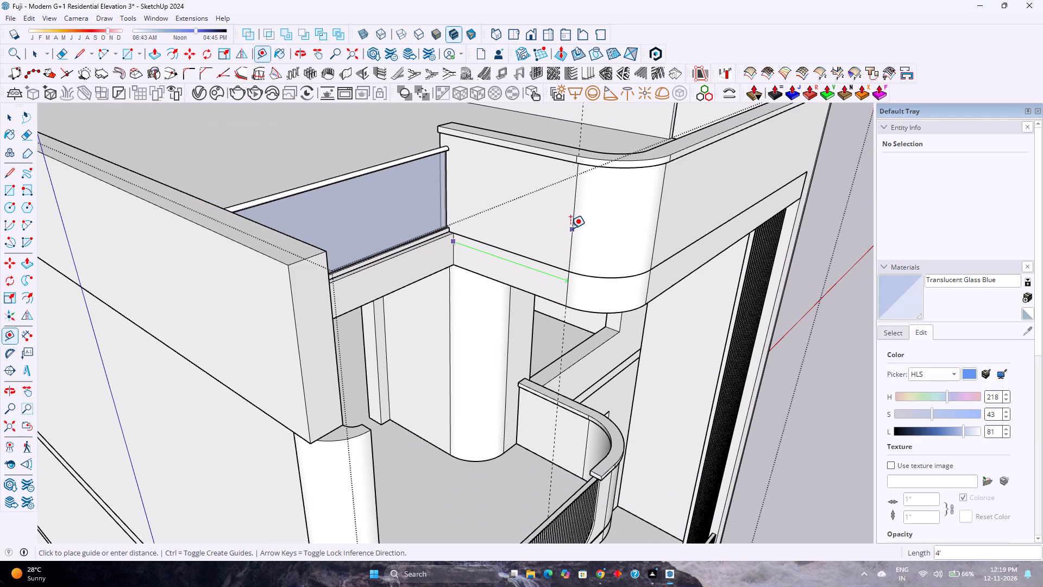
pyautogui.scroll(6, 562, 310)
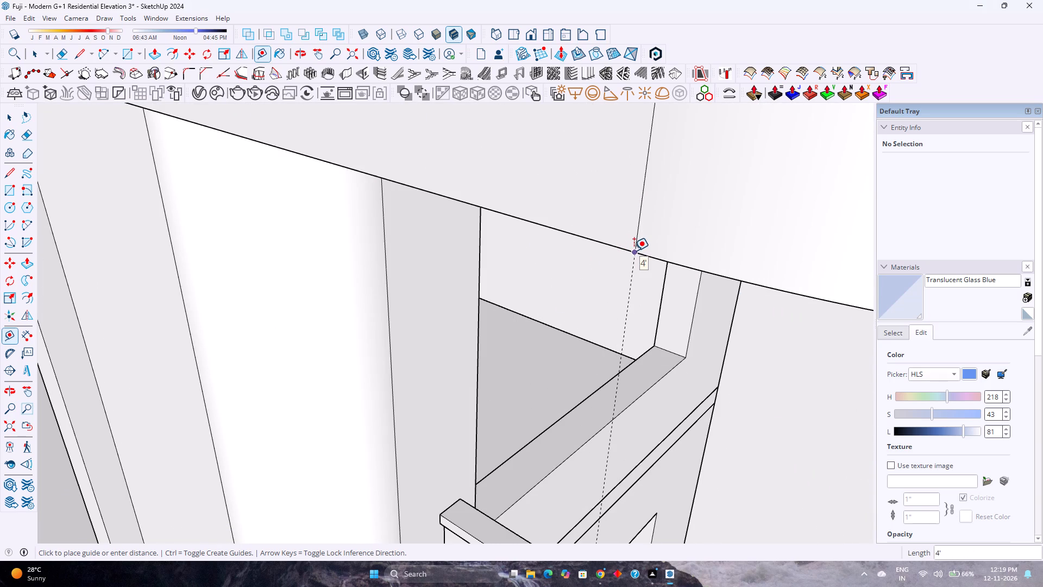
pyautogui.scroll(-19, 634, 251)
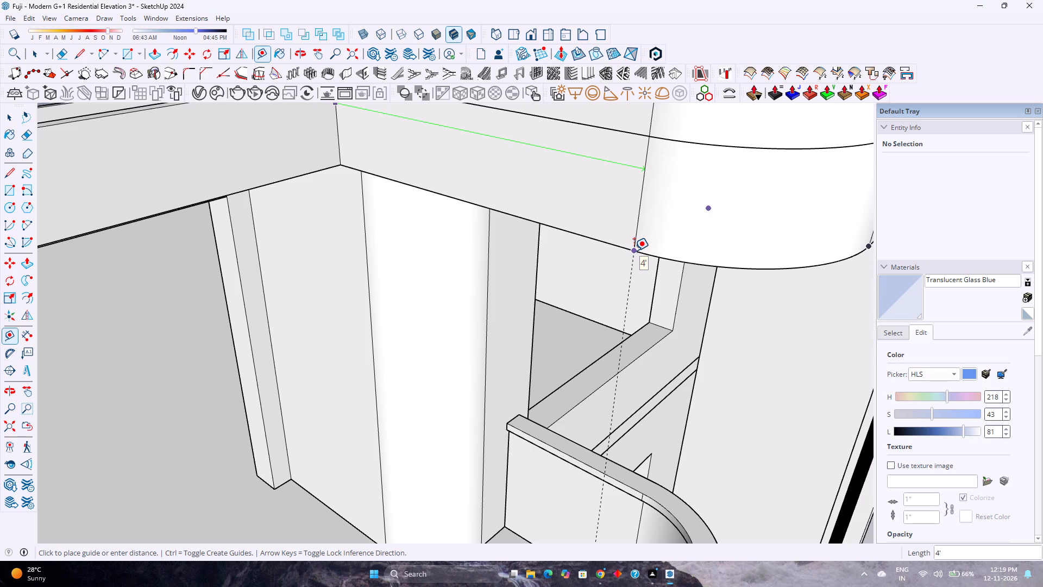
pyautogui.write("1'")
pyautogui.write('2"')
pyautogui.press('Return')
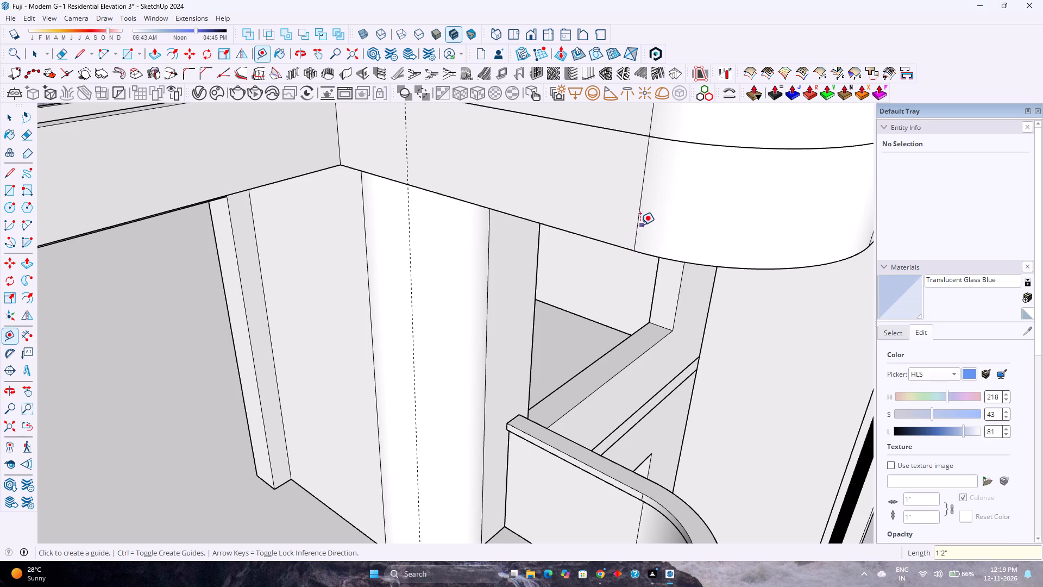
pyautogui.click(638, 206)
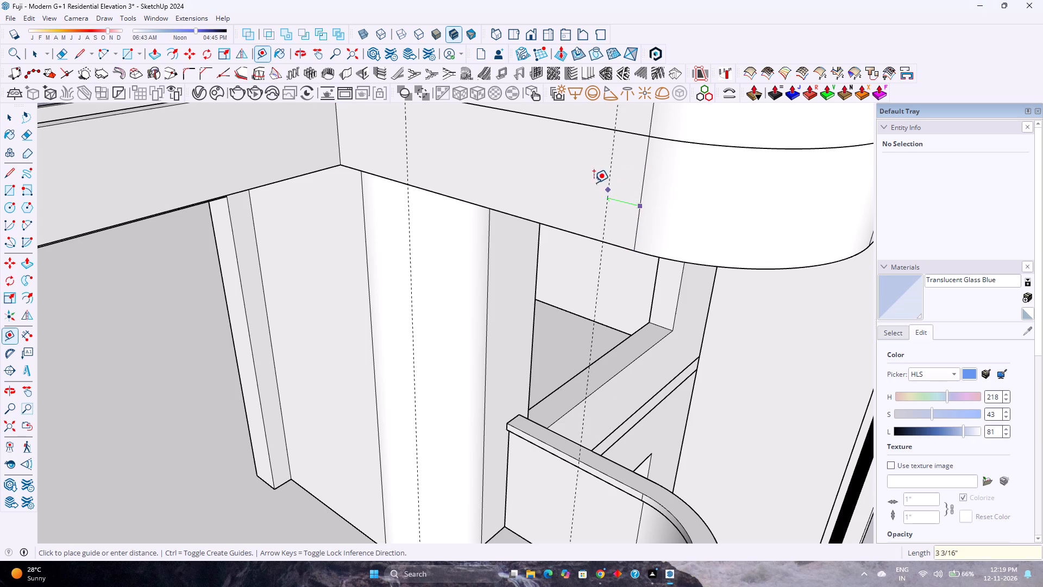
pyautogui.write("1'2")
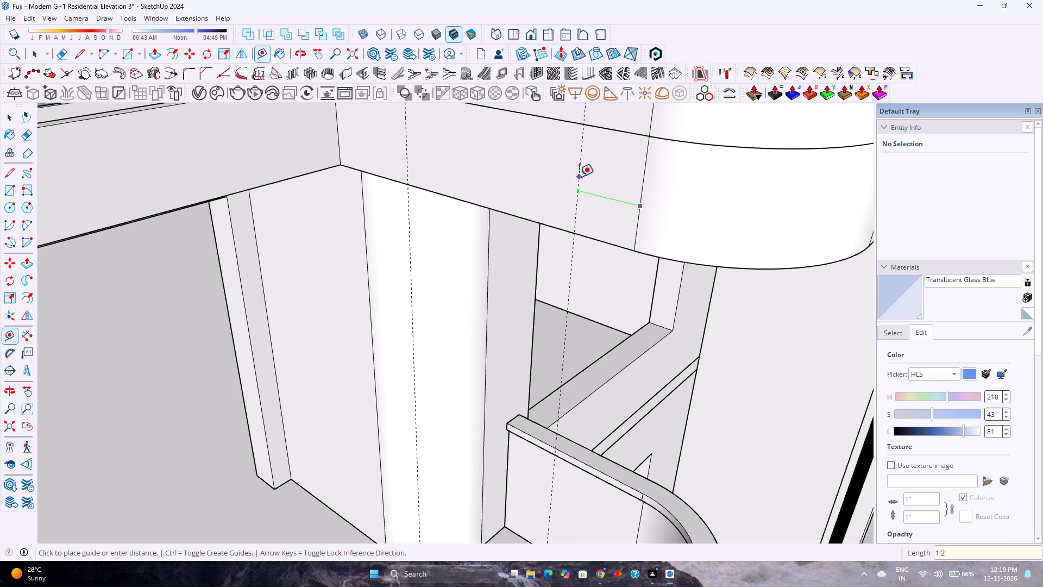
pyautogui.press('Return')
# Draw a 1' by 1'8" rectangle on the band's side face between the two guides.
pyautogui.scroll(-5, 566, 157)
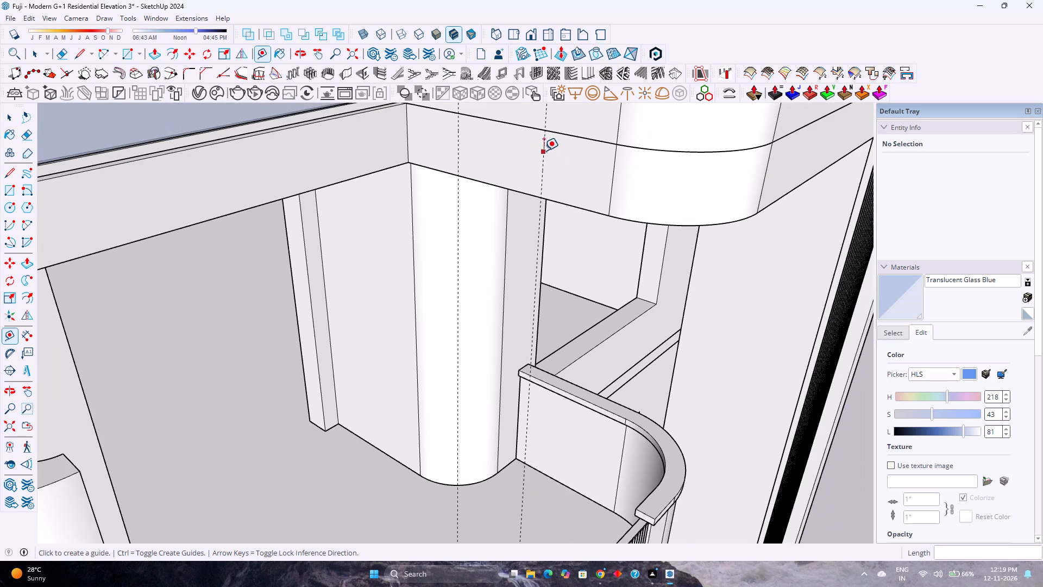
pyautogui.scroll(-3, 504, 166)
pyautogui.moveTo(504, 166); pyautogui.dragTo(452, 228, button='middle')
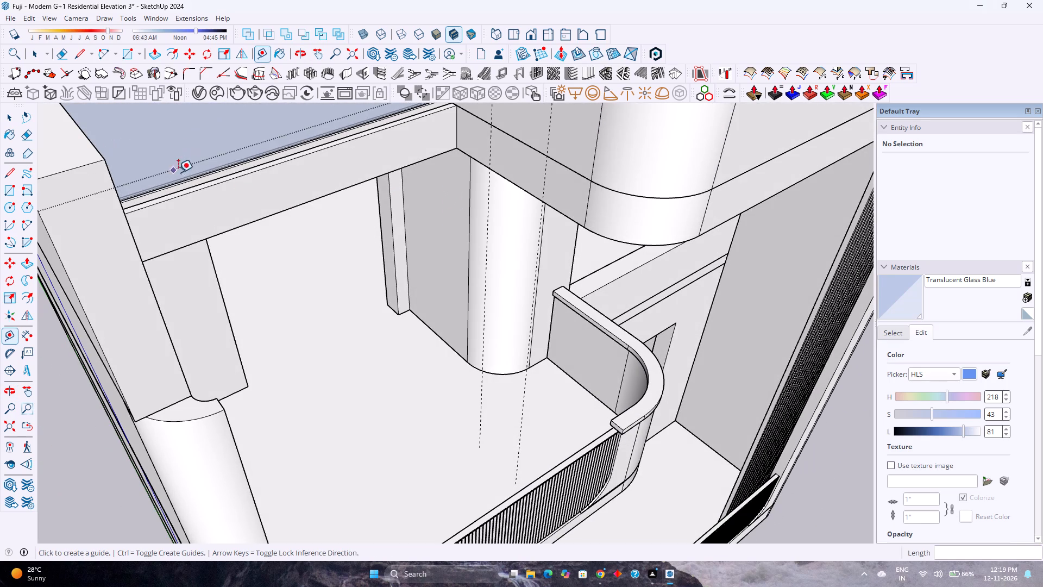
pyautogui.click(152, 51)
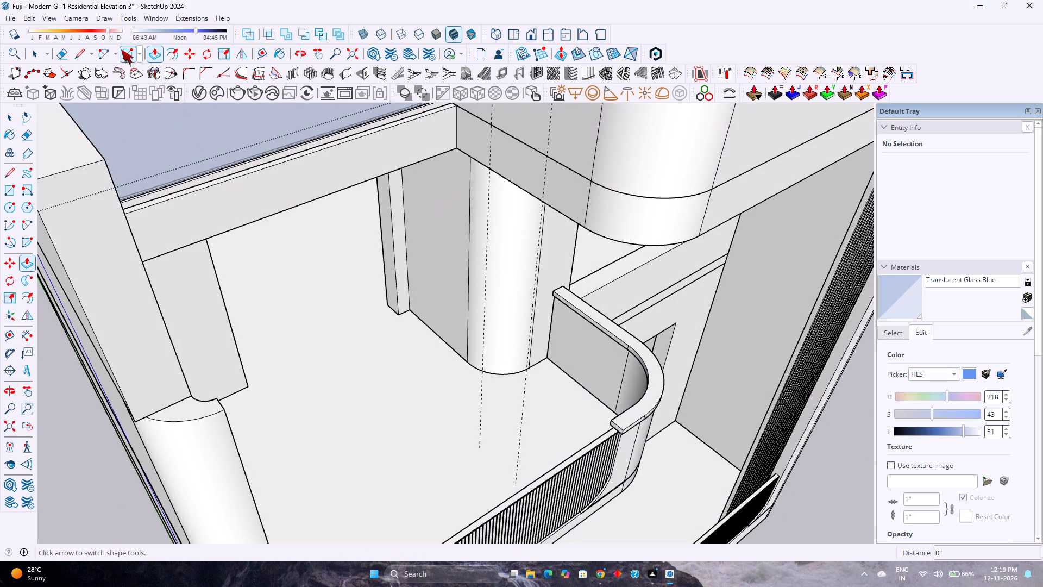
pyautogui.click(121, 49)
pyautogui.click(493, 123)
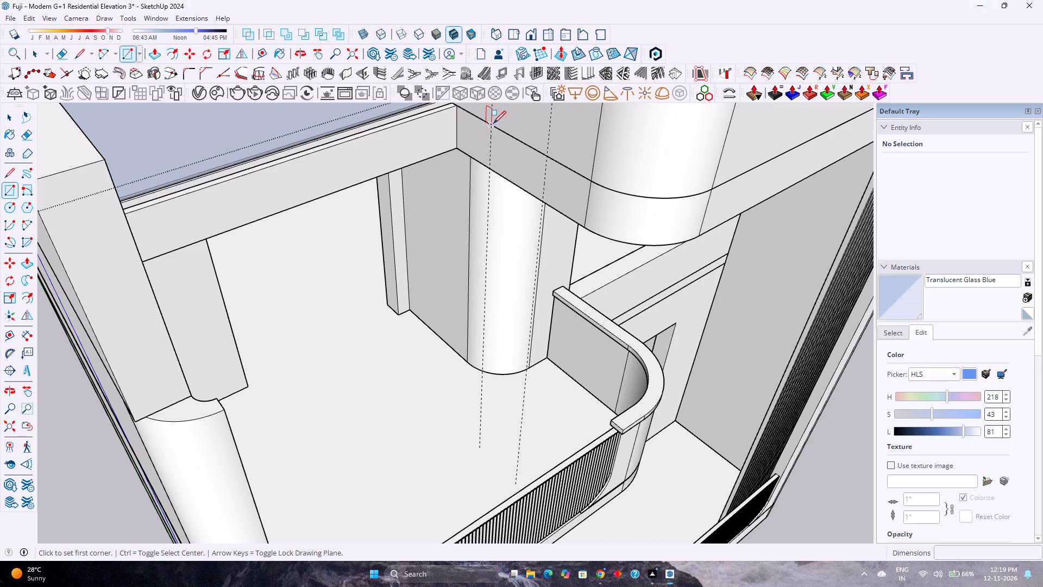
pyautogui.click(544, 200)
# Push/Pull the rectangle 7'8" across the upper balcony to the opposite side wall, forming a beam.
pyautogui.press('space')
pyautogui.click(513, 158)
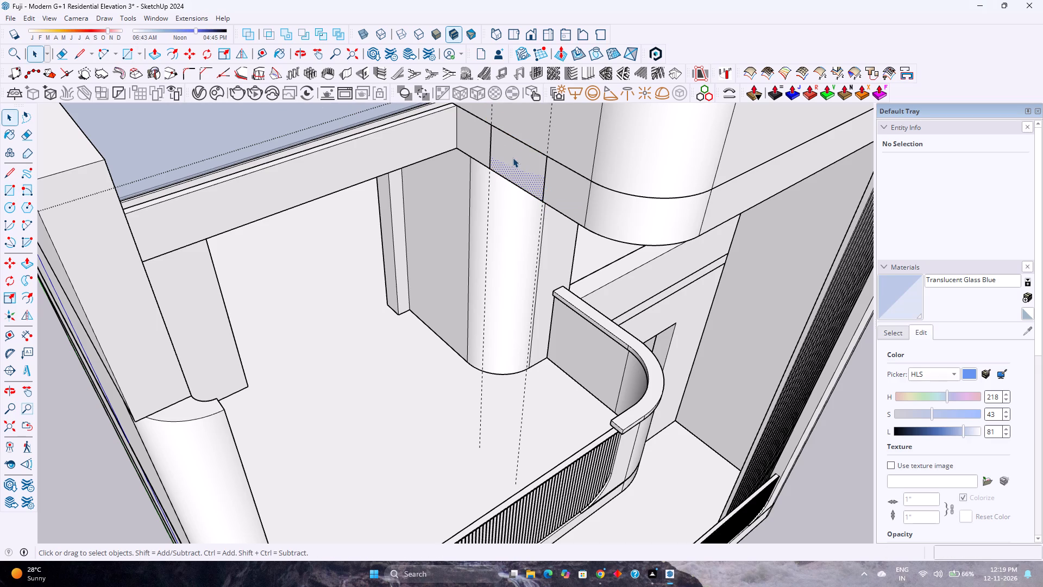
pyautogui.press('p')
pyautogui.click(513, 158)
pyautogui.scroll(-3, 483, 170)
pyautogui.moveTo(483, 171); pyautogui.dragTo(366, 193, button='middle')
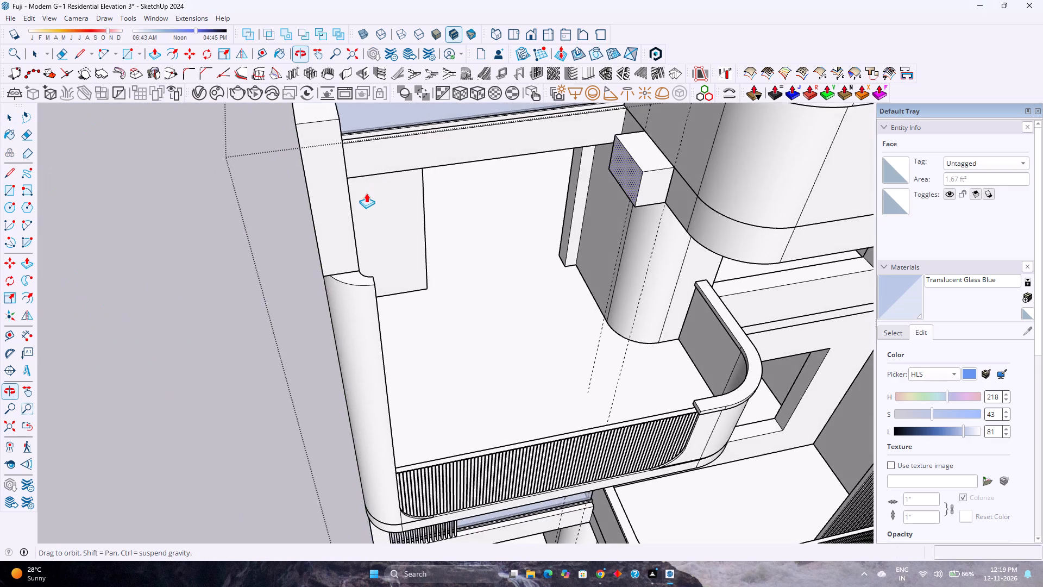
pyautogui.scroll(-2, 366, 193)
pyautogui.keyDown('shift'); pyautogui.moveTo(401, 195); pyautogui.dragTo(368, 212, button='middle'); pyautogui.keyUp('shift')
pyautogui.moveTo(366, 212); pyautogui.dragTo(287, 227, button='middle')
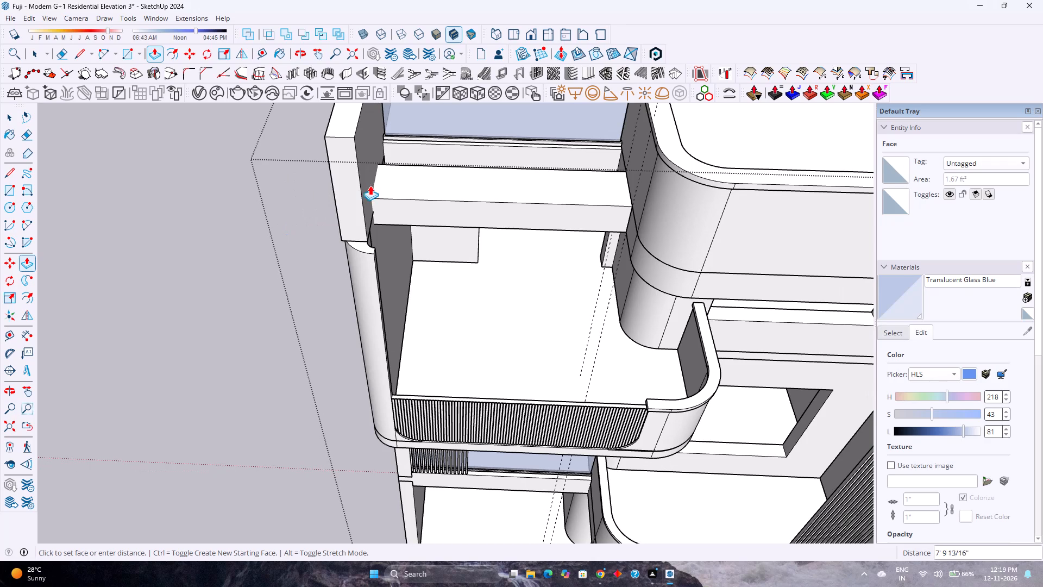
pyautogui.click(367, 227)
# Push the new beam's front face inward by 6".
pyautogui.scroll(5, 409, 218)
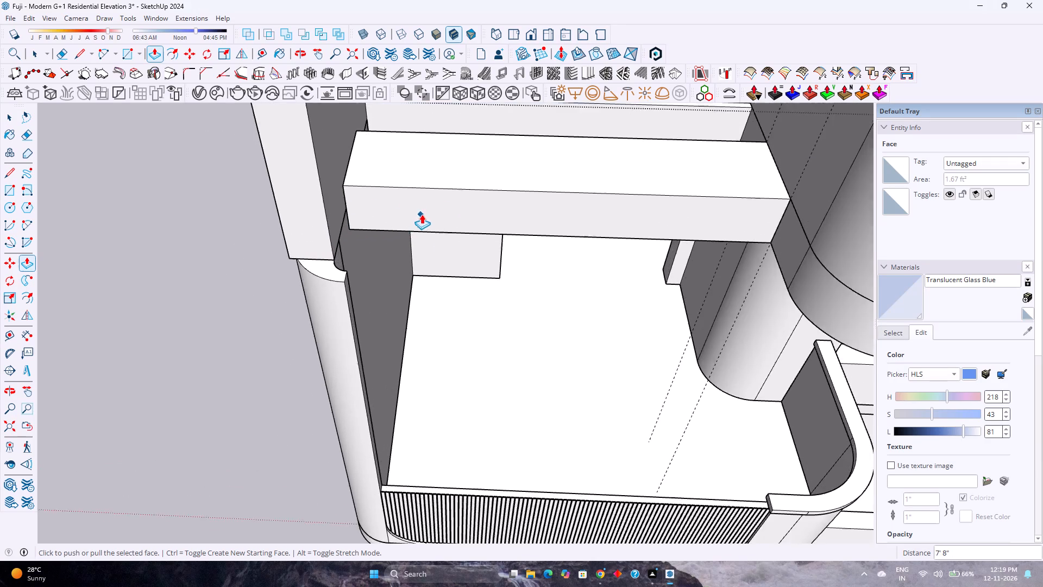
pyautogui.scroll(2, 422, 214)
pyautogui.keyDown('shift'); pyautogui.moveTo(453, 193); pyautogui.dragTo(413, 282, button='middle'); pyautogui.keyUp('shift')
pyautogui.press('Escape')
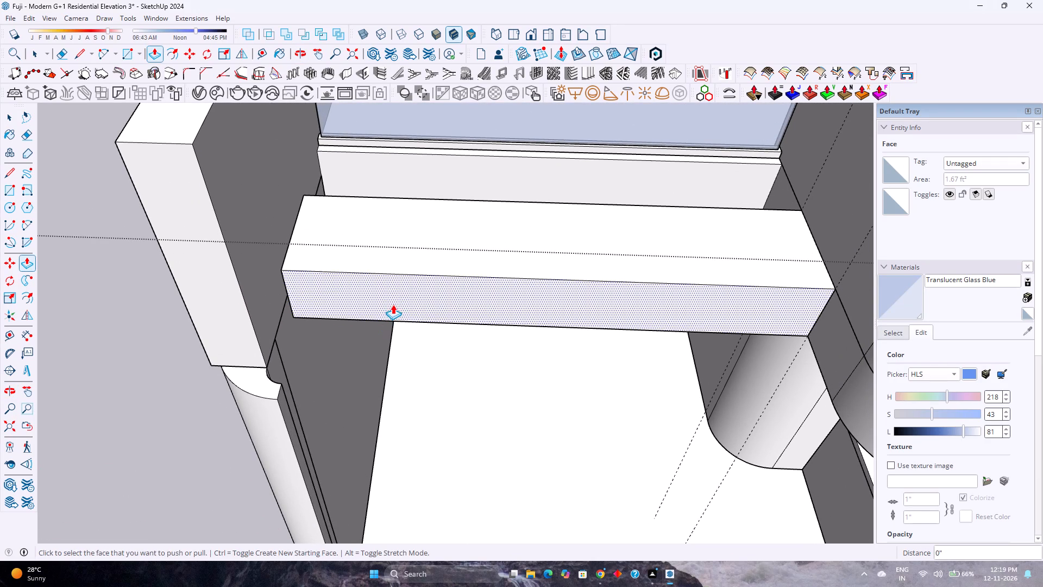
pyautogui.click(393, 304)
pyautogui.press('6')
pyautogui.press('Return')
# Push the upper balcony beam's rear face inward by the same 6".
pyautogui.moveTo(444, 268); pyautogui.dragTo(520, 334, button='middle')
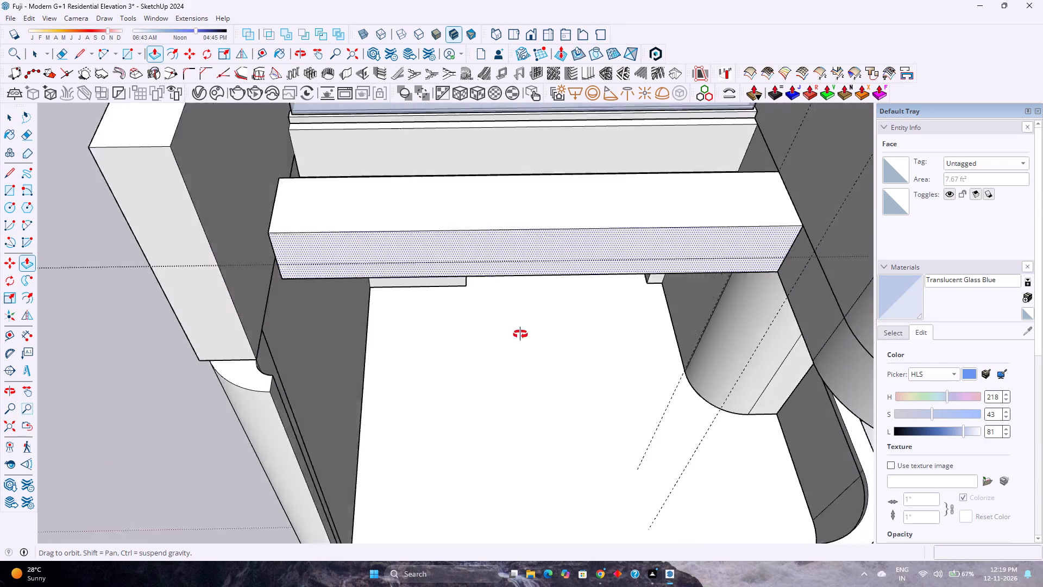
pyautogui.moveTo(520, 334); pyautogui.dragTo(769, 424, button='middle')
pyautogui.scroll(-2, 501, 308)
pyautogui.keyDown('shift'); pyautogui.moveTo(360, 273); pyautogui.dragTo(446, 438, button='middle'); pyautogui.keyUp('shift')
pyautogui.moveTo(460, 396); pyautogui.dragTo(473, 320, button='middle')
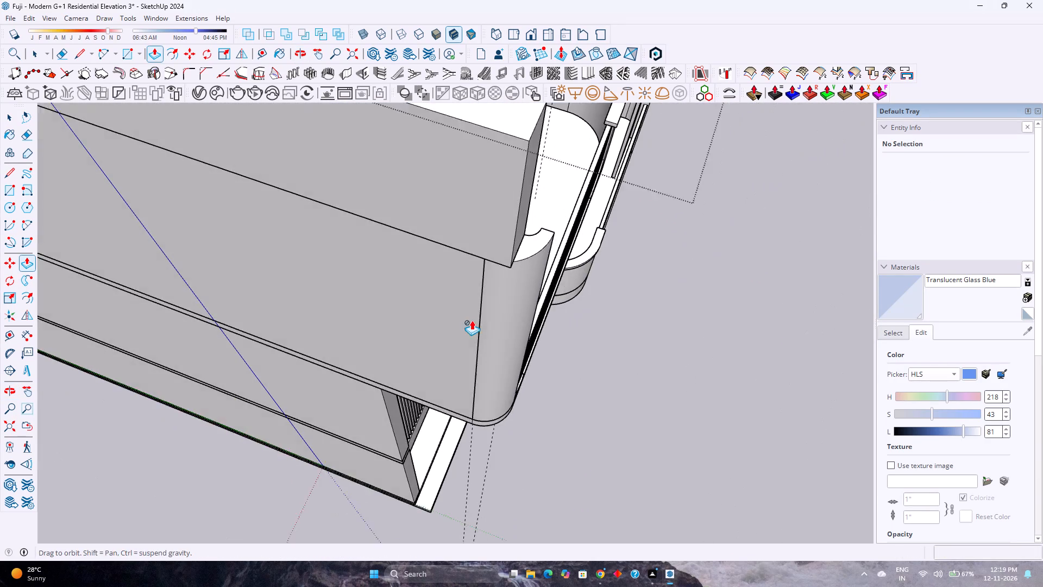
pyautogui.keyDown('shift'); pyautogui.moveTo(472, 292); pyautogui.dragTo(526, 503, button='middle'); pyautogui.keyUp('shift')
pyautogui.scroll(2, 502, 296)
pyautogui.keyDown('shift'); pyautogui.moveTo(503, 295); pyautogui.dragTo(488, 452, button='middle'); pyautogui.keyUp('shift')
pyautogui.moveTo(481, 389); pyautogui.dragTo(576, 393, button='middle')
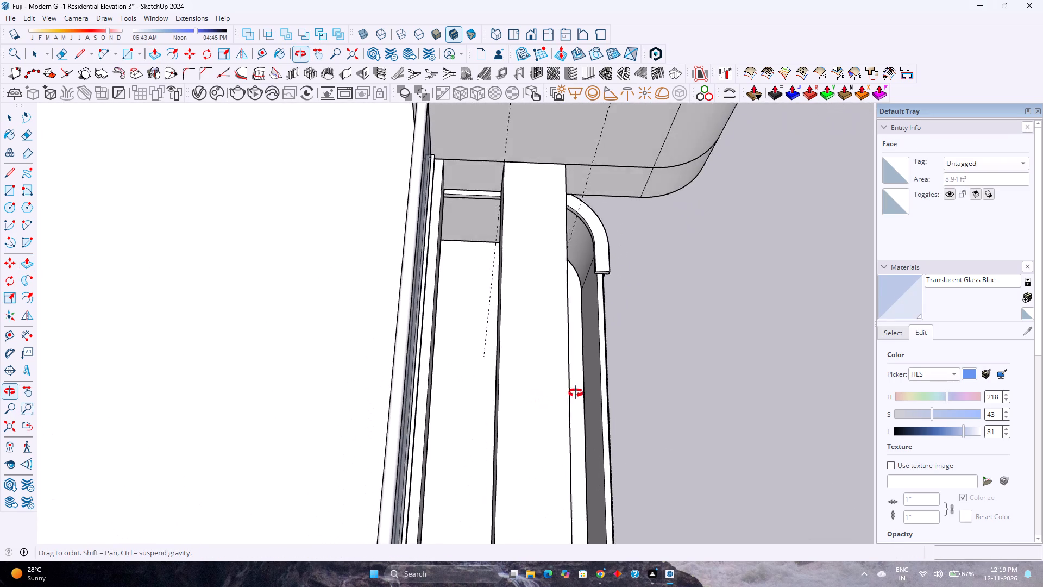
pyautogui.moveTo(576, 393); pyautogui.dragTo(670, 371, button='middle')
pyautogui.scroll(3, 509, 395)
pyautogui.doubleClick(521, 390)
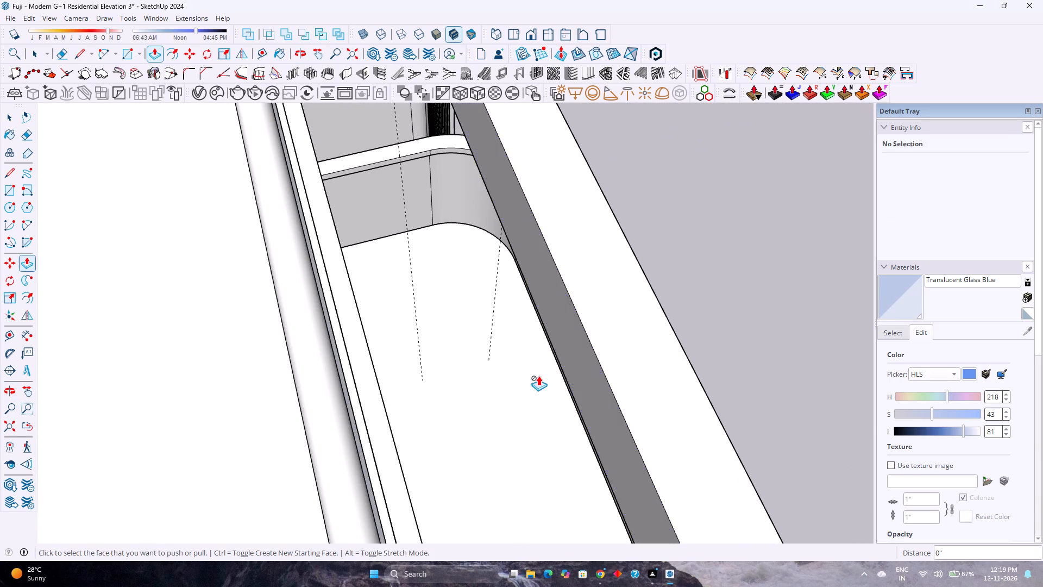
# Examine the narrowed beam from above the terrace and from the front of the balcony.
pyautogui.scroll(-4, 538, 376)
pyautogui.moveTo(628, 382); pyautogui.dragTo(337, 348, button='middle')
pyautogui.scroll(-1, 429, 327)
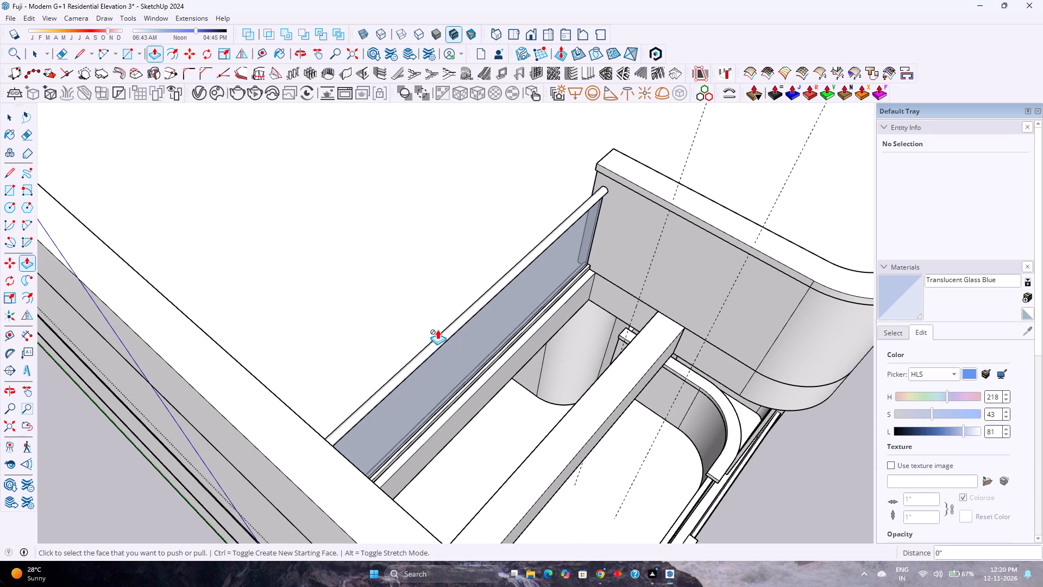
pyautogui.scroll(-4, 525, 337)
pyautogui.moveTo(579, 380); pyautogui.dragTo(461, 301, button='middle')
pyautogui.moveTo(438, 270); pyautogui.dragTo(418, 240, button='middle')
pyautogui.middleClick(418, 240)
pyautogui.middleClick(417, 237)
pyautogui.scroll(-3, 441, 243)
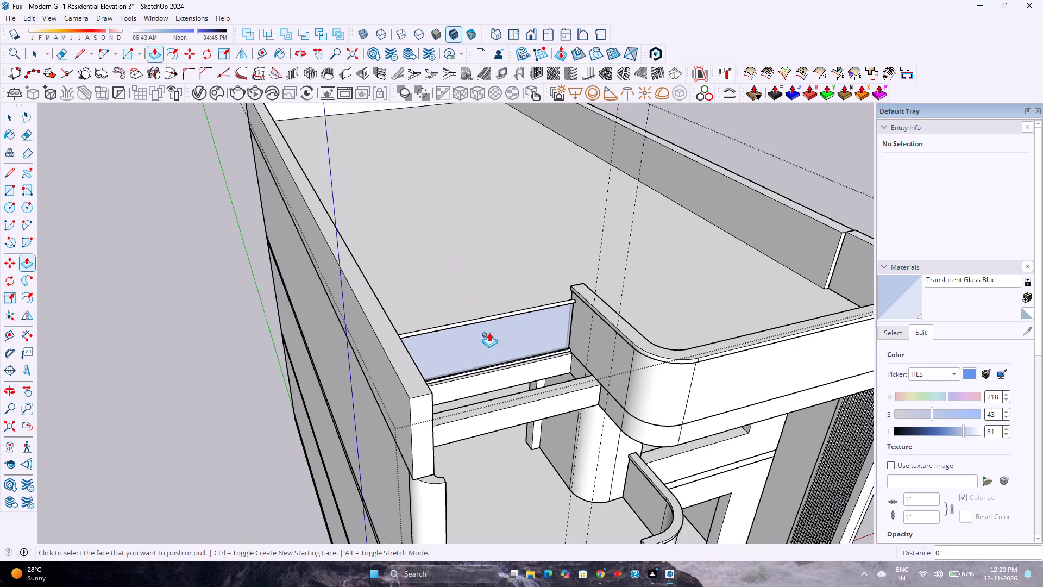
pyautogui.moveTo(497, 385); pyautogui.dragTo(356, 285, button='middle')
pyautogui.middleClick(356, 285)
pyautogui.scroll(-2, 404, 338)
pyautogui.moveTo(493, 466); pyautogui.dragTo(481, 328, button='middle')
pyautogui.scroll(2, 497, 277)
pyautogui.keyDown('shift'); pyautogui.moveTo(497, 277); pyautogui.dragTo(469, 345, button='middle'); pyautogui.keyUp('shift')
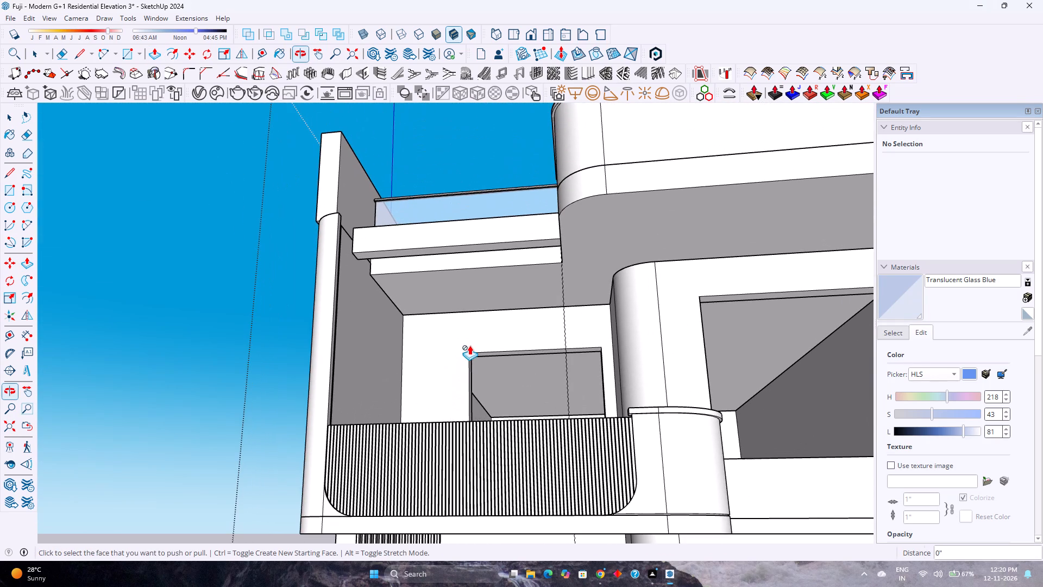
# Push/Pull the beam's front face outward by 1.5".
pyautogui.scroll(3, 291, 247)
pyautogui.scroll(3, 428, 223)
pyautogui.moveTo(433, 233); pyautogui.dragTo(142, 230, button='middle')
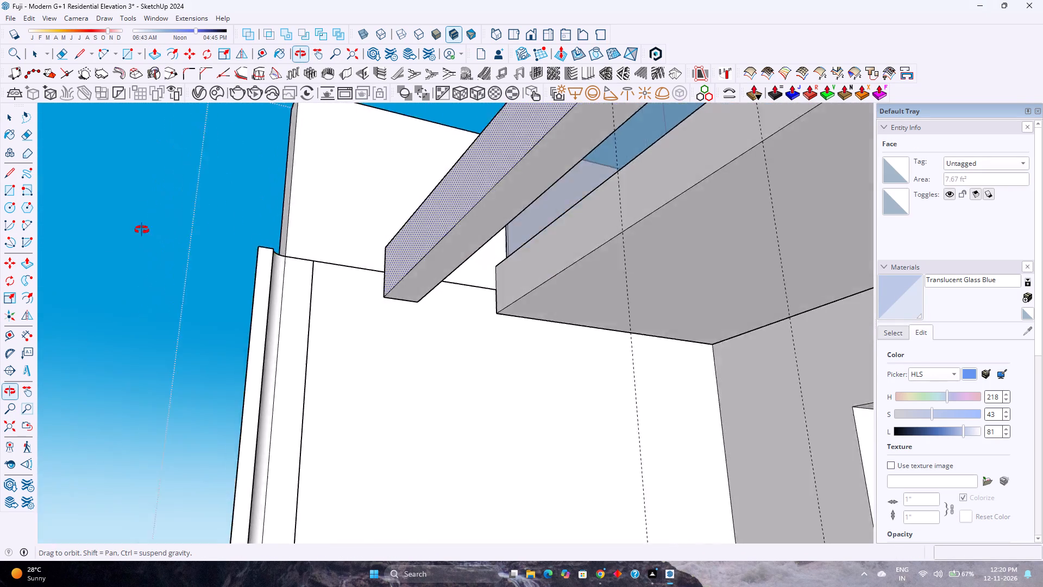
pyautogui.moveTo(142, 230); pyautogui.dragTo(55, 256, button='middle')
pyautogui.moveTo(55, 256); pyautogui.dragTo(290, 468, button='middle')
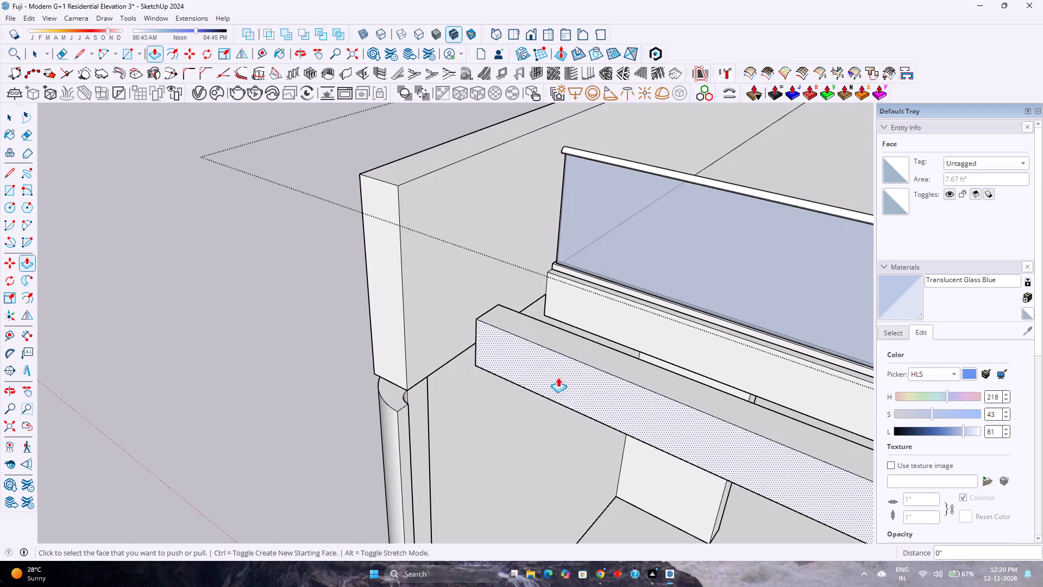
pyautogui.click(556, 372)
pyautogui.press('1')
pyautogui.press('.')
pyautogui.press('5')
pyautogui.press('Return')
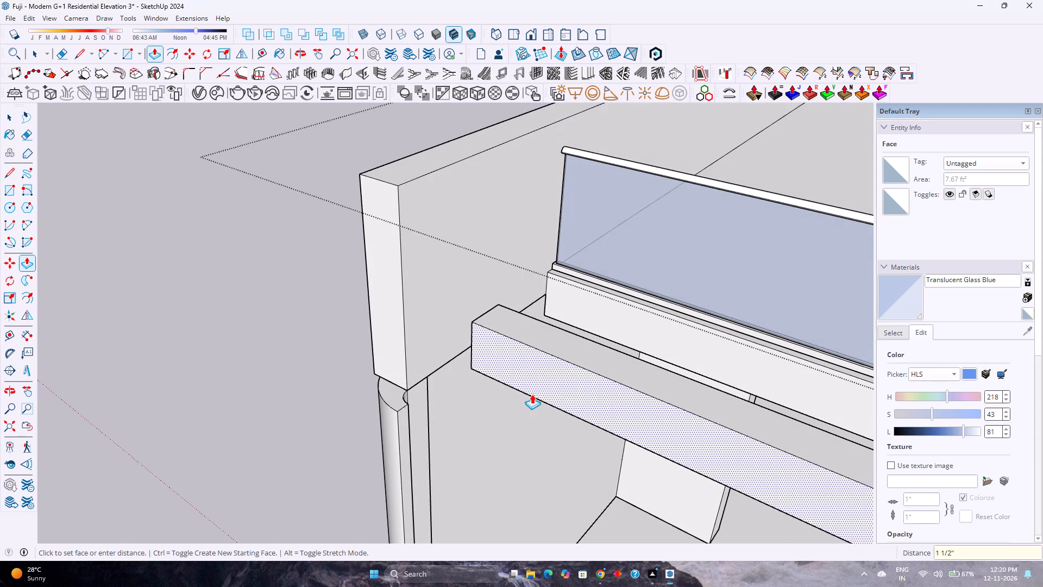
# Push/Pull the beam's rear face outward by the same 1.5".
pyautogui.moveTo(552, 384); pyautogui.dragTo(420, 483, button='middle')
pyautogui.scroll(6, 645, 300)
pyautogui.moveTo(641, 305); pyautogui.dragTo(483, 320, button='middle')
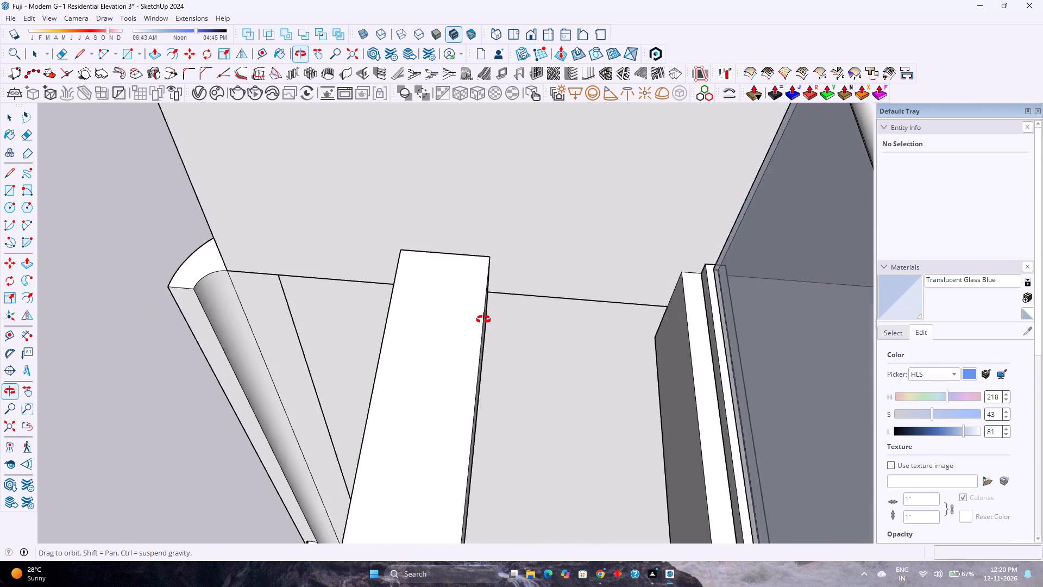
pyautogui.moveTo(483, 320); pyautogui.dragTo(449, 308, button='middle')
pyautogui.doubleClick(473, 334)
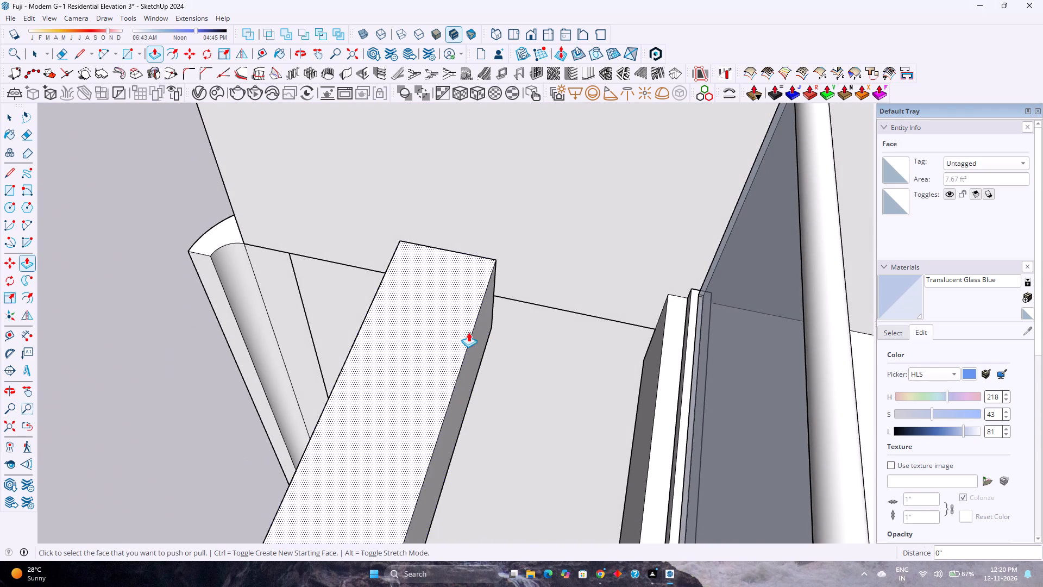
pyautogui.press('space')
pyautogui.scroll(-4, 468, 332)
pyautogui.press('Escape')
# Delete all guides from the model.
pyautogui.scroll(-2, 402, 355)
pyautogui.moveTo(405, 355); pyautogui.dragTo(686, 253, button='middle')
pyautogui.scroll(-4, 687, 252)
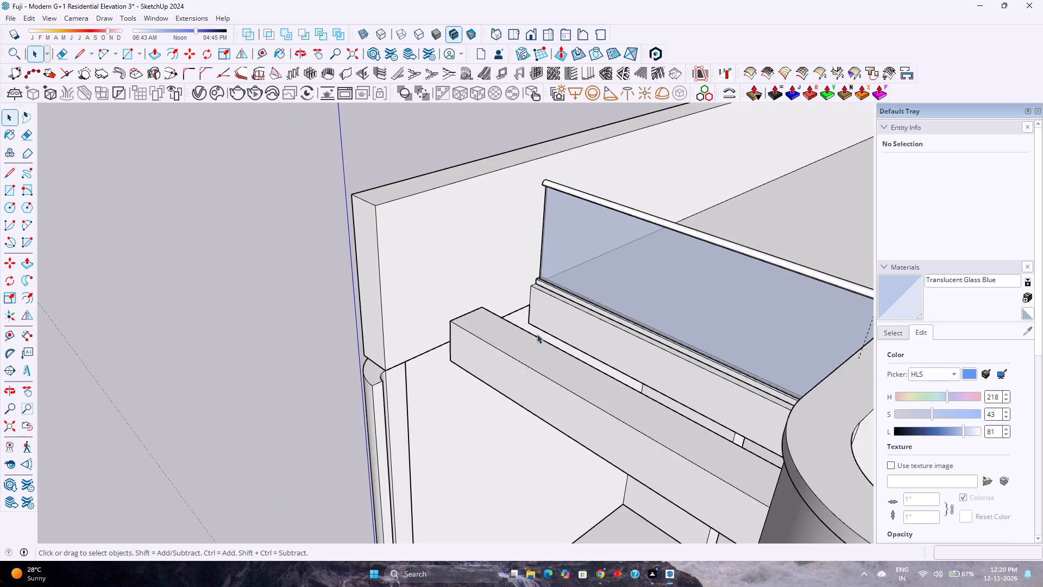
pyautogui.moveTo(537, 334); pyautogui.dragTo(732, 208, button='middle')
pyautogui.scroll(2, 619, 278)
pyautogui.scroll(-3, 619, 278)
pyautogui.keyDown('shift'); pyautogui.moveTo(612, 283); pyautogui.dragTo(519, 268, button='middle'); pyautogui.keyUp('shift')
pyautogui.keyDown('shift'); pyautogui.middleClick(519, 268); pyautogui.keyUp('shift')
pyautogui.moveTo(504, 274); pyautogui.dragTo(559, 244, button='middle')
pyautogui.scroll(-2, 554, 249)
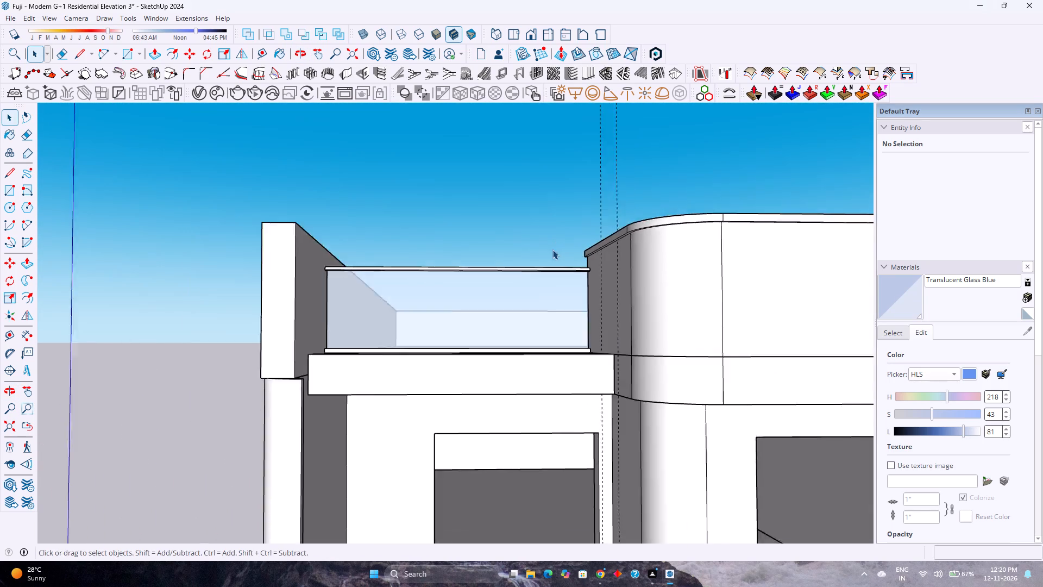
pyautogui.scroll(-2, 552, 249)
pyautogui.click(27, 21)
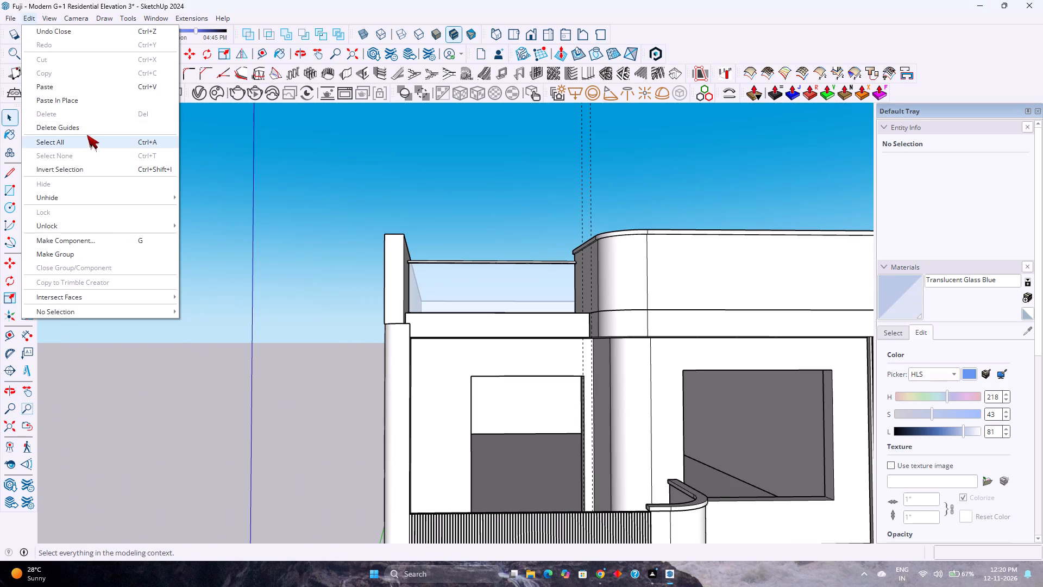
pyautogui.click(91, 126)
# Save the model.
pyautogui.scroll(-7, 261, 224)
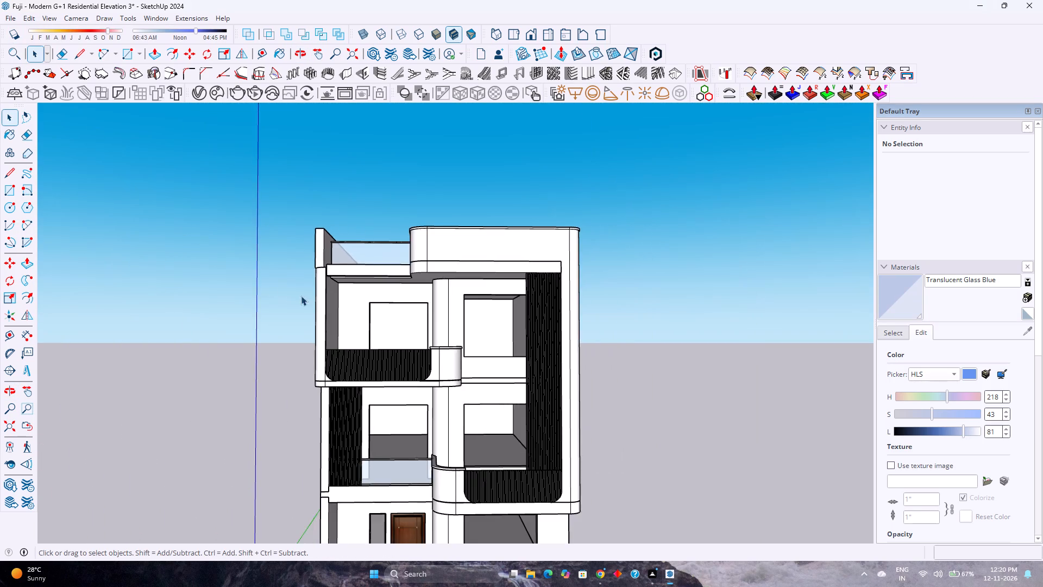
pyautogui.scroll(1, 299, 296)
pyautogui.keyDown('shift'); pyautogui.moveTo(351, 294); pyautogui.dragTo(337, 238, button='middle'); pyautogui.keyUp('shift')
pyautogui.scroll(-3, 336, 232)
pyautogui.hotkey('ctrl', 's')
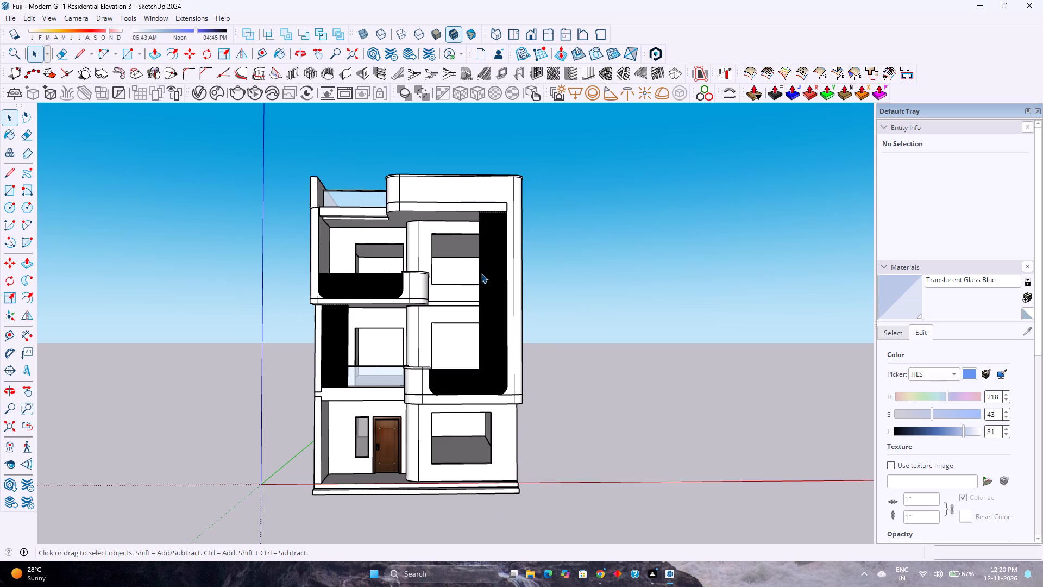
# Delete the wooden entrance door inside the ground-floor group, leaving its opening empty.
pyautogui.doubleClick(393, 431)
pyautogui.click(393, 431)
pyautogui.click(392, 431)
pyautogui.click(392, 431)
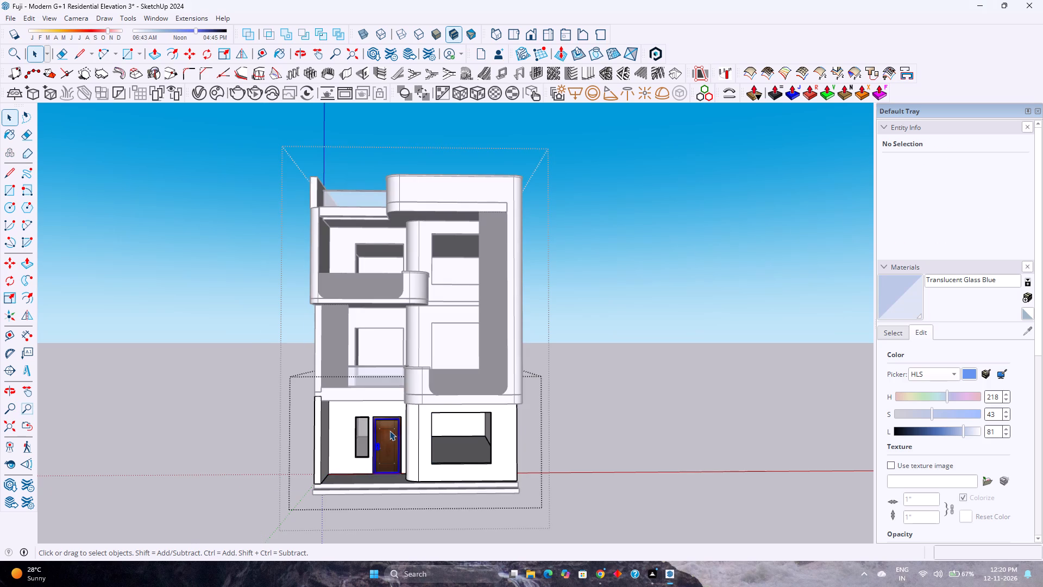
pyautogui.press('Delete')
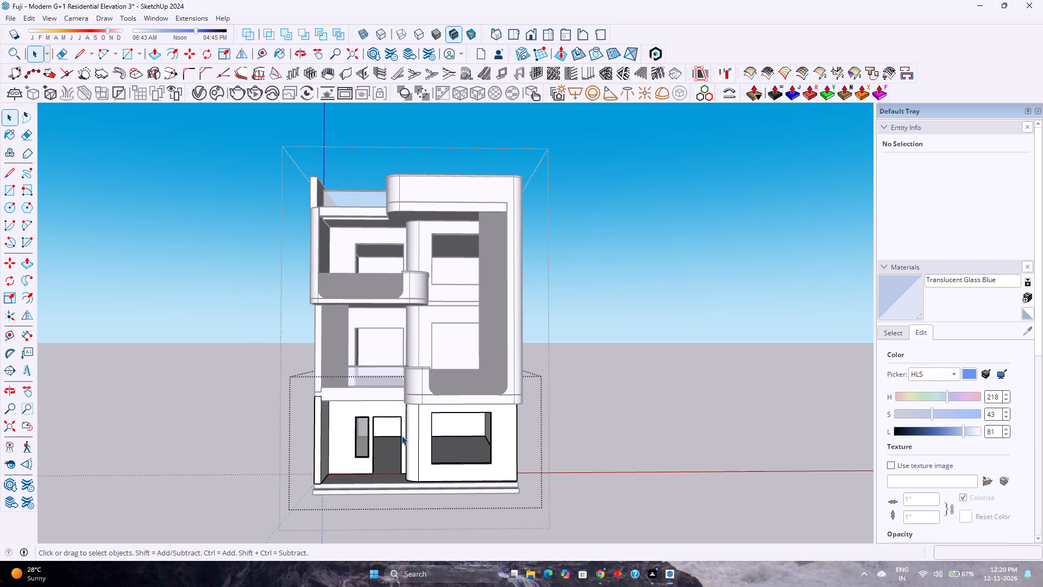
pyautogui.click(615, 434)
# Examine the whole building from the front and from a front-corner perspective.
pyautogui.scroll(-4, 616, 434)
pyautogui.scroll(6, 616, 434)
pyautogui.scroll(-3, 615, 435)
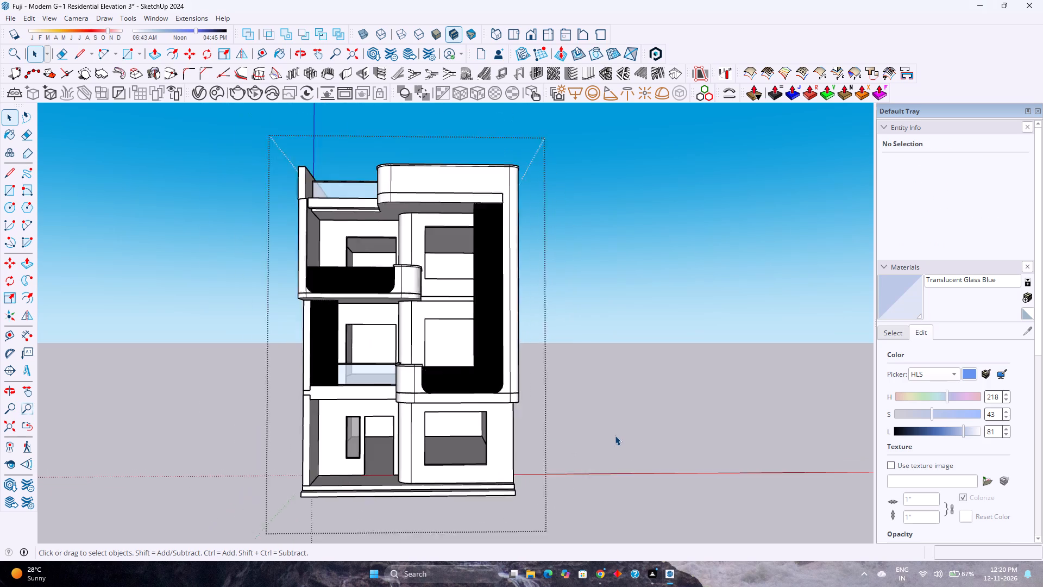
pyautogui.scroll(-4, 609, 427)
pyautogui.scroll(3, 609, 427)
pyautogui.scroll(-2, 609, 427)
pyautogui.scroll(3, 609, 428)
pyautogui.scroll(-7, 609, 428)
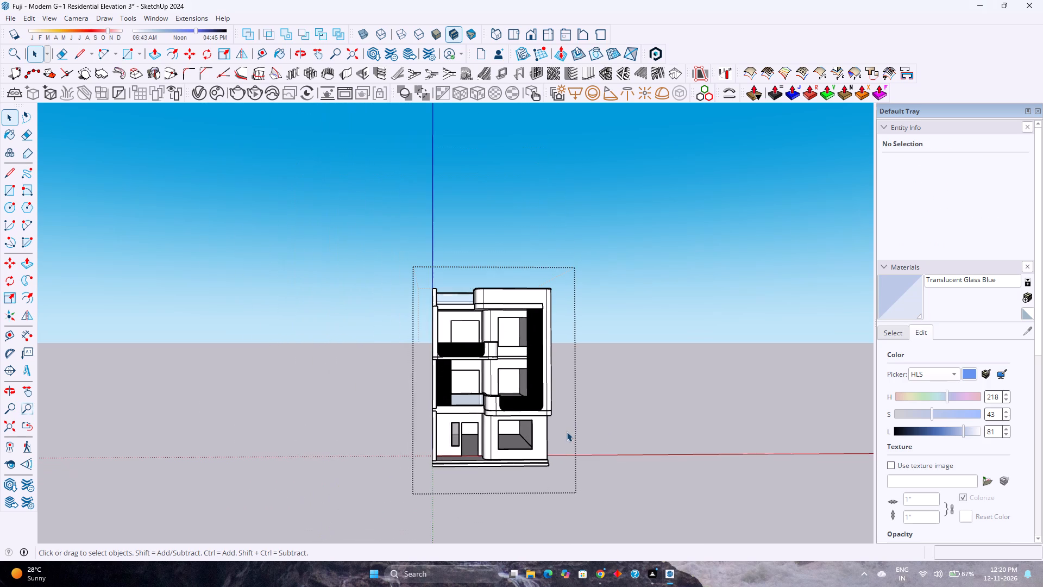
pyautogui.scroll(-4, 523, 423)
pyautogui.scroll(4, 523, 423)
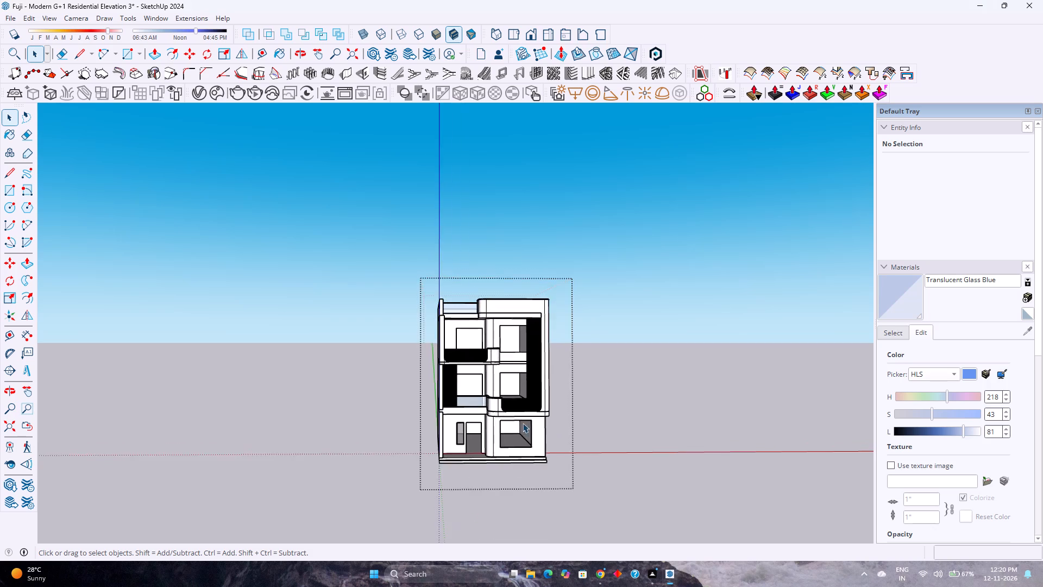
pyautogui.scroll(2, 523, 423)
pyautogui.moveTo(522, 427); pyautogui.dragTo(322, 460, button='middle')
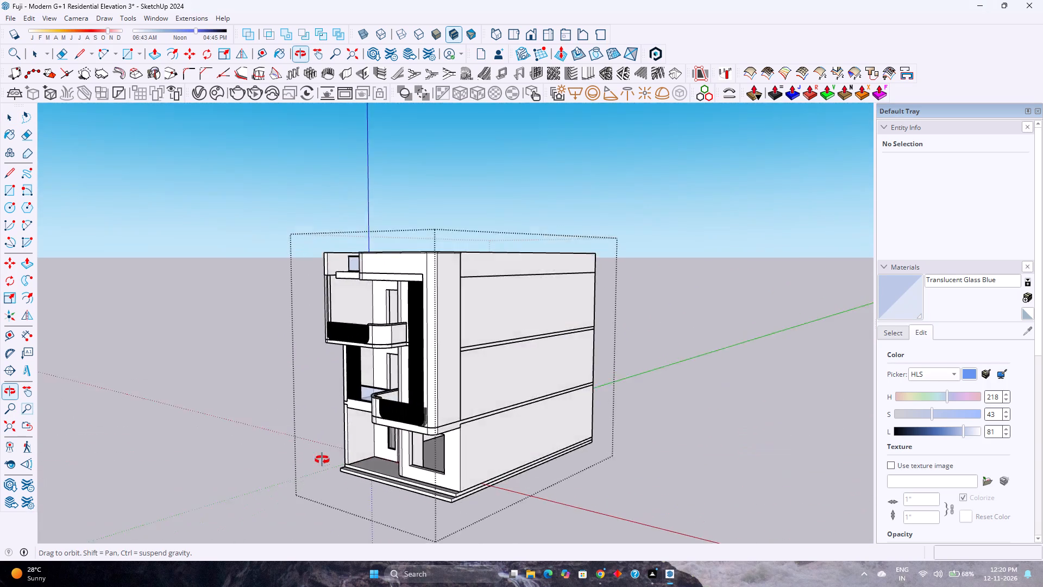
pyautogui.moveTo(322, 460); pyautogui.dragTo(348, 451, button='middle')
pyautogui.middleClick(379, 442)
pyautogui.middleClick(382, 441)
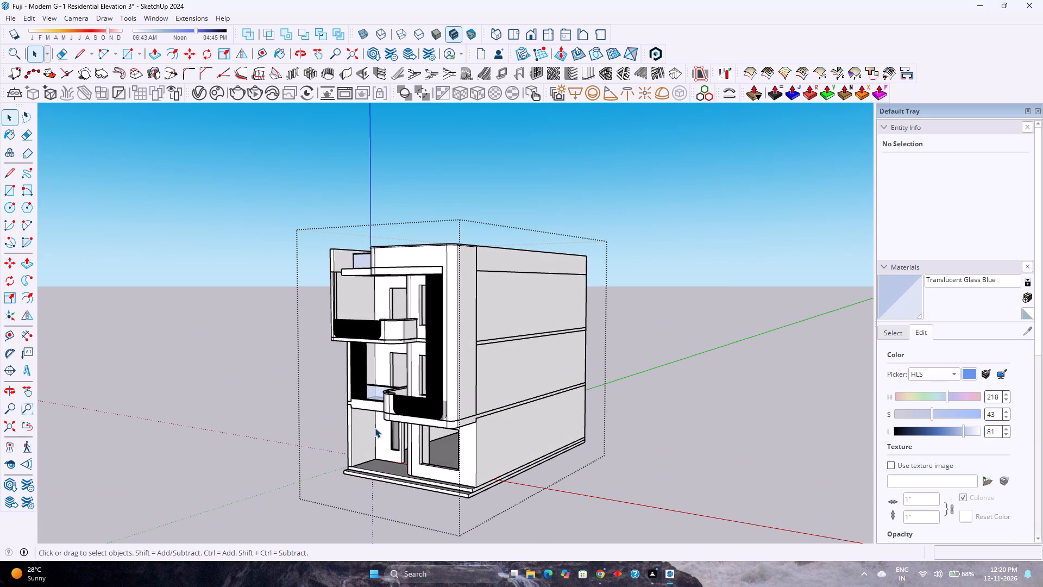
pyautogui.scroll(-2, 375, 428)
pyautogui.scroll(5, 372, 426)
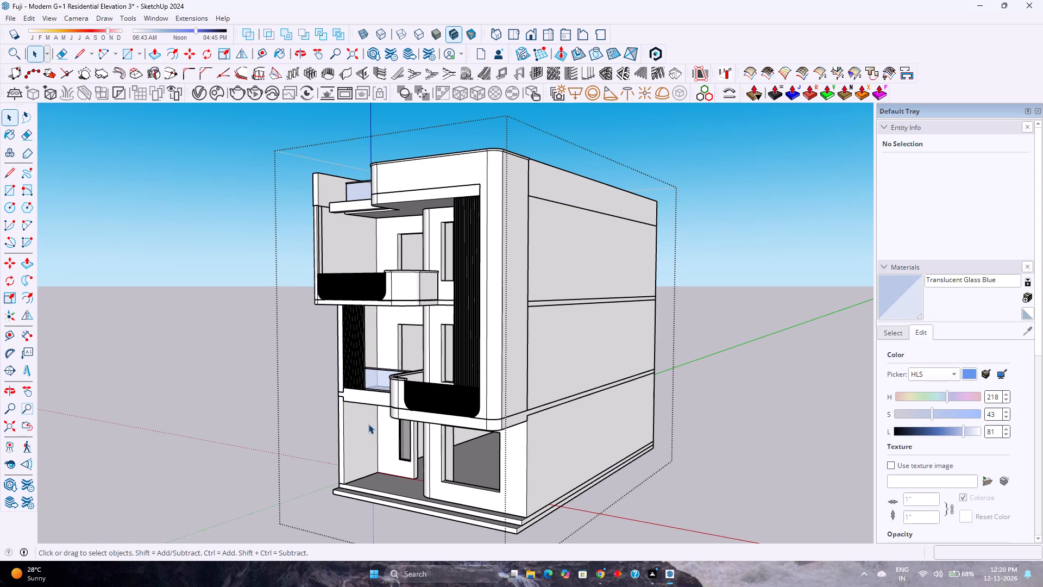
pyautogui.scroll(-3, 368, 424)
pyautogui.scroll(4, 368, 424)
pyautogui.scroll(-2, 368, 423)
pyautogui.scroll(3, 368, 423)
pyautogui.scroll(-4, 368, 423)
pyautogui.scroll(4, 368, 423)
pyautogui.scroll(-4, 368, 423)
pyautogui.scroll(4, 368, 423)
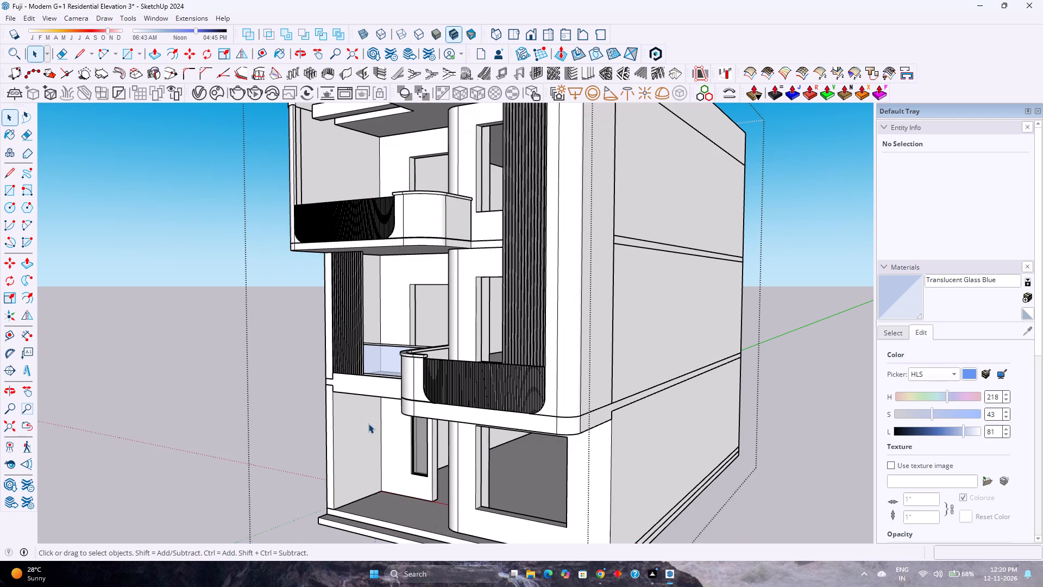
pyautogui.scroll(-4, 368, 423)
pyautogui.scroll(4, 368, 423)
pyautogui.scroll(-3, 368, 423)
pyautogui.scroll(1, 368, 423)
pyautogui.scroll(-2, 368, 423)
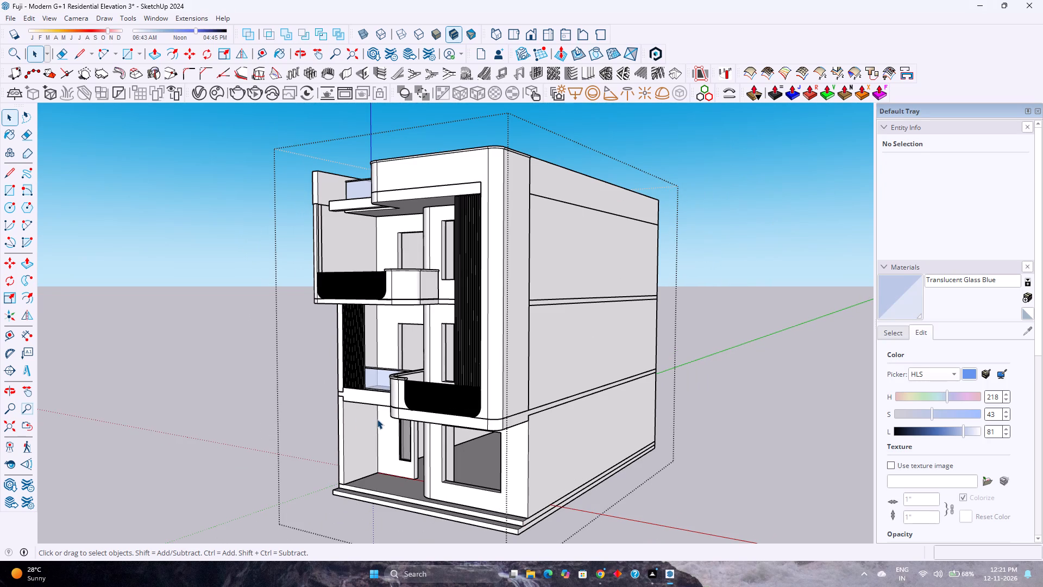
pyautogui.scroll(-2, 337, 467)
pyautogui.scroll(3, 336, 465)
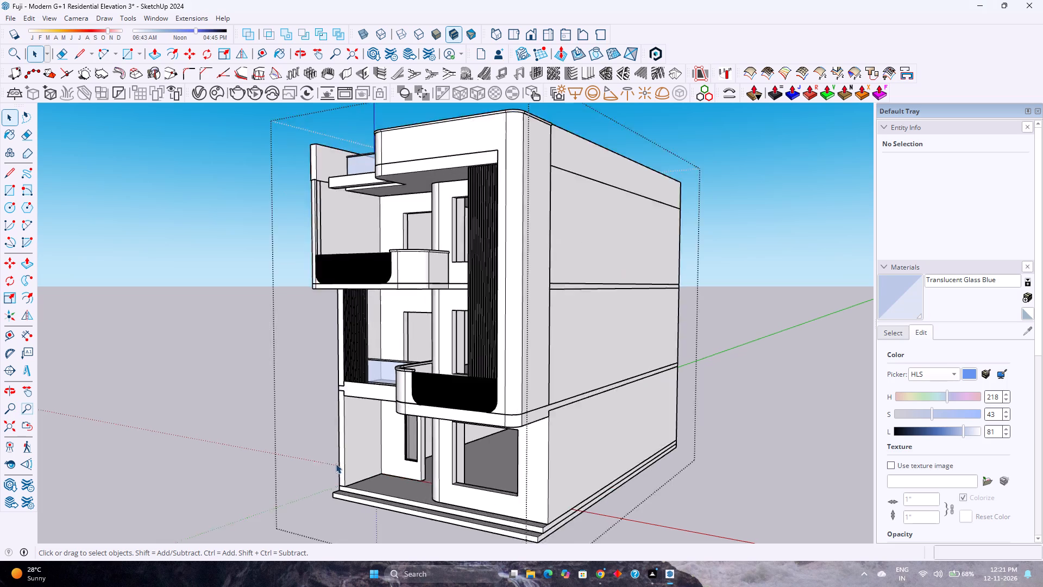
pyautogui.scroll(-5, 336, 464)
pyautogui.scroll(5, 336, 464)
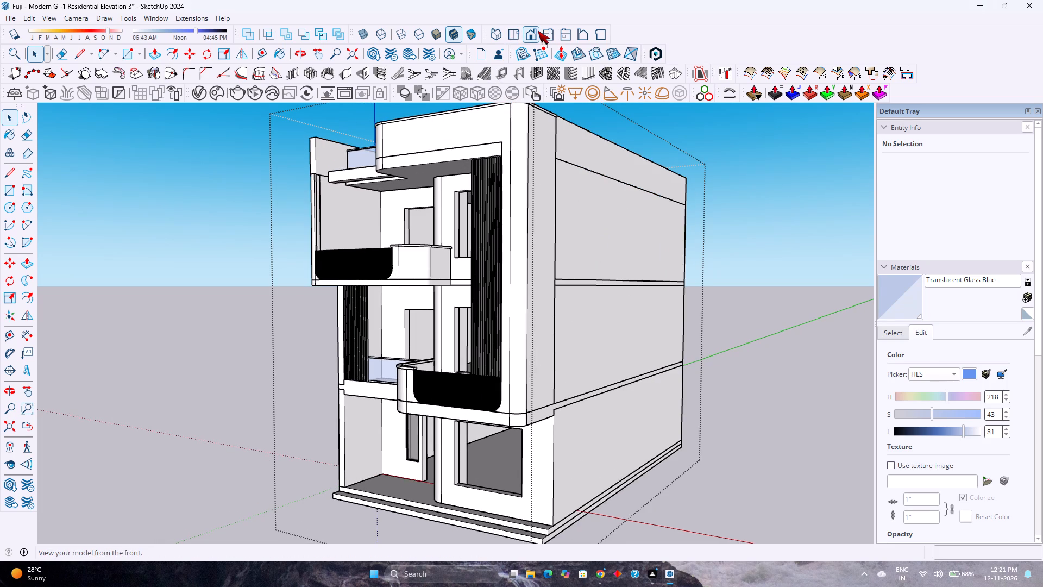
# Switch to the standard front view and fit the whole model in it.
pyautogui.click(531, 32)
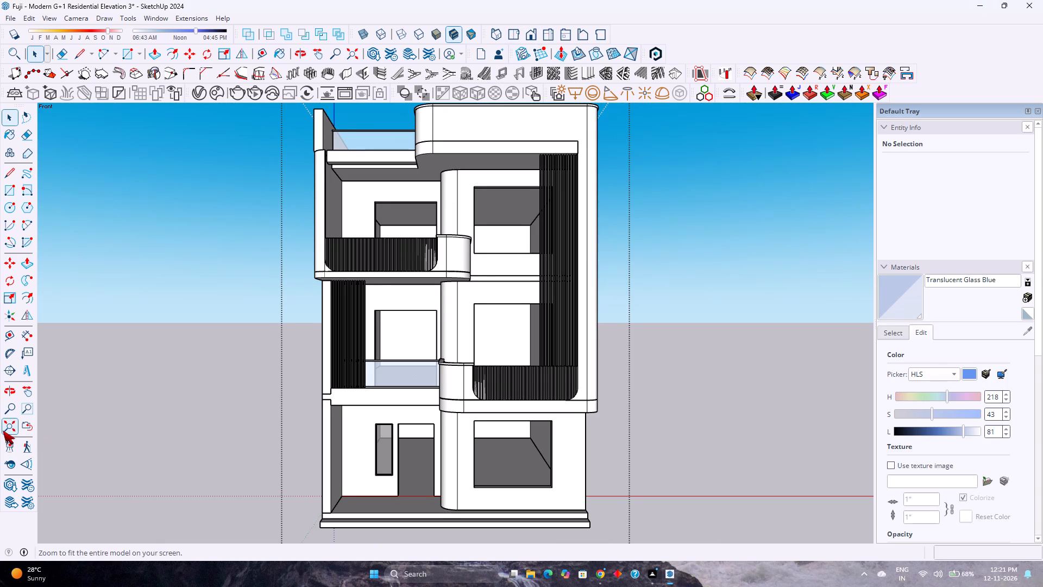
pyautogui.click(3, 430)
pyautogui.scroll(2, 440, 312)
pyautogui.scroll(-1, 440, 312)
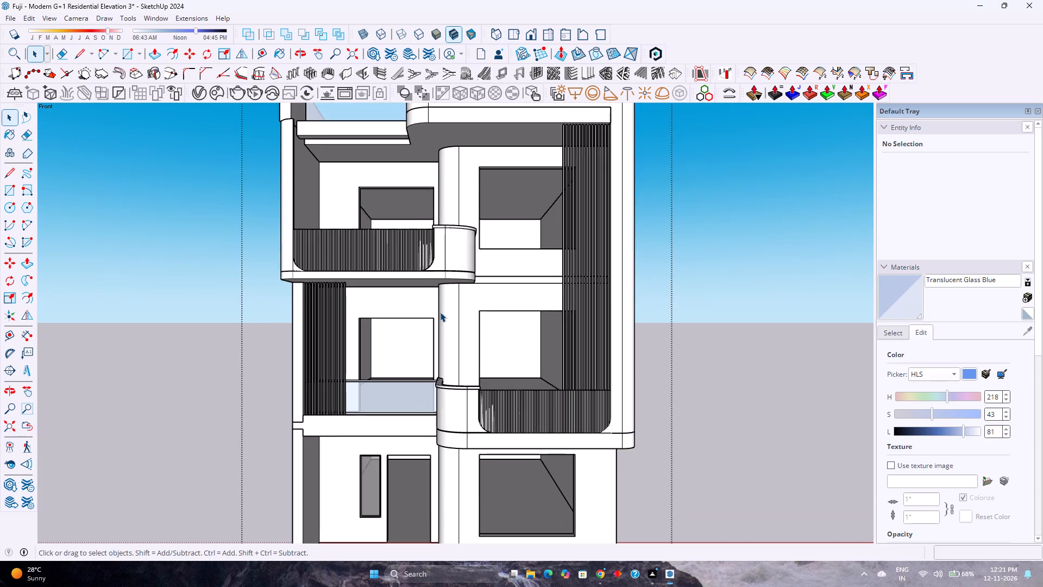
pyautogui.scroll(-1, 440, 312)
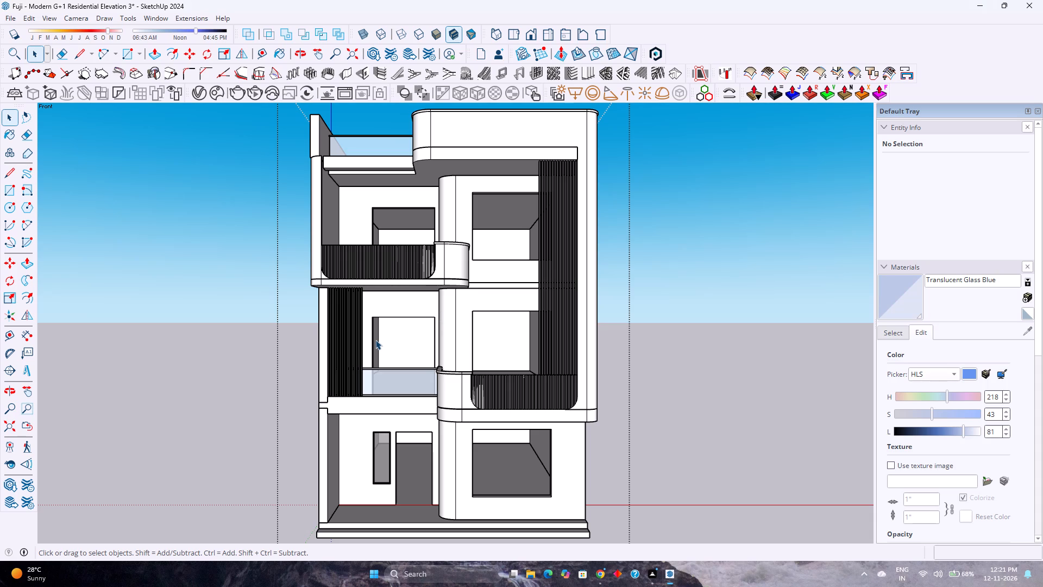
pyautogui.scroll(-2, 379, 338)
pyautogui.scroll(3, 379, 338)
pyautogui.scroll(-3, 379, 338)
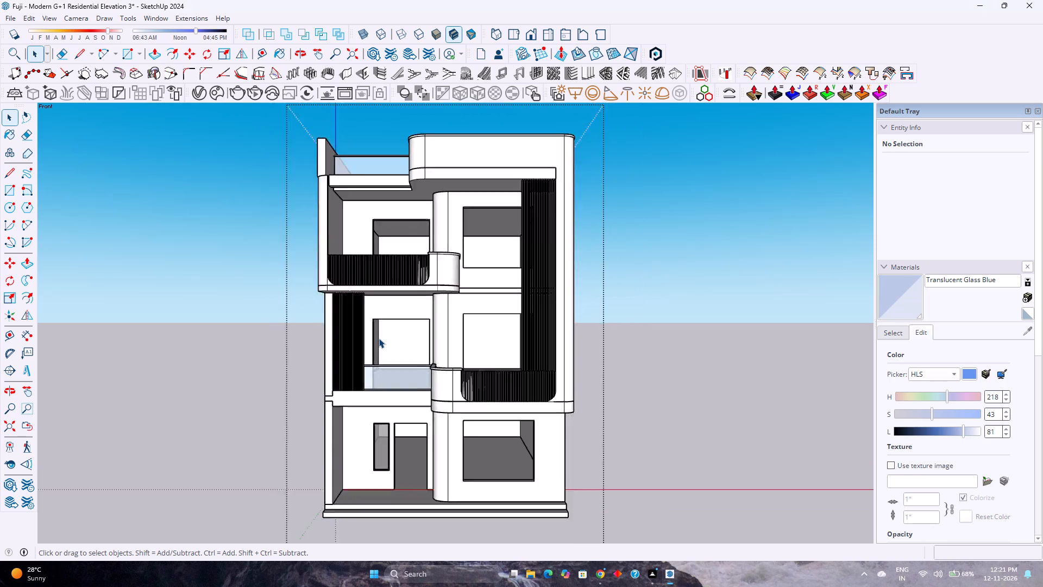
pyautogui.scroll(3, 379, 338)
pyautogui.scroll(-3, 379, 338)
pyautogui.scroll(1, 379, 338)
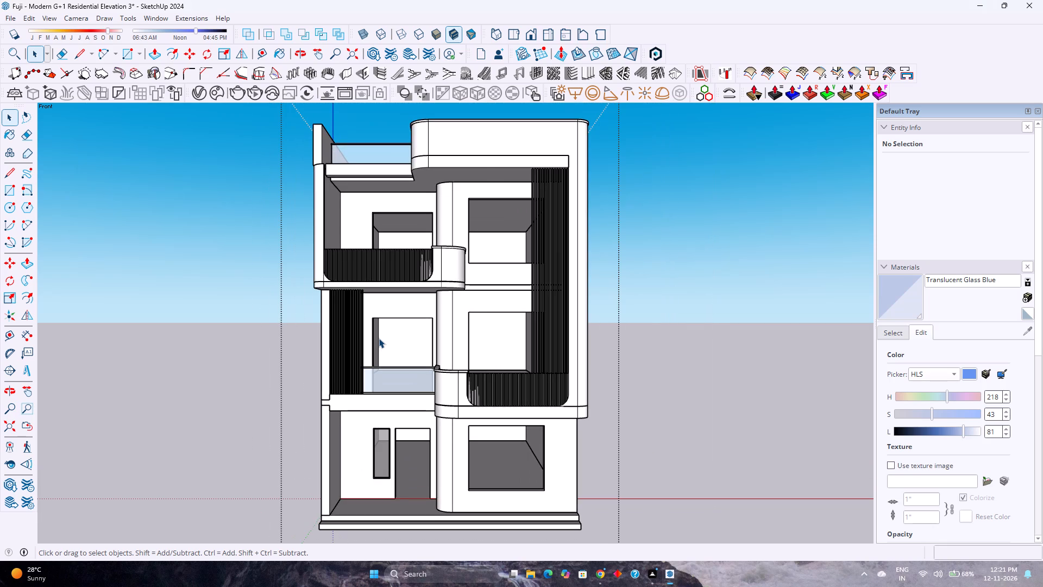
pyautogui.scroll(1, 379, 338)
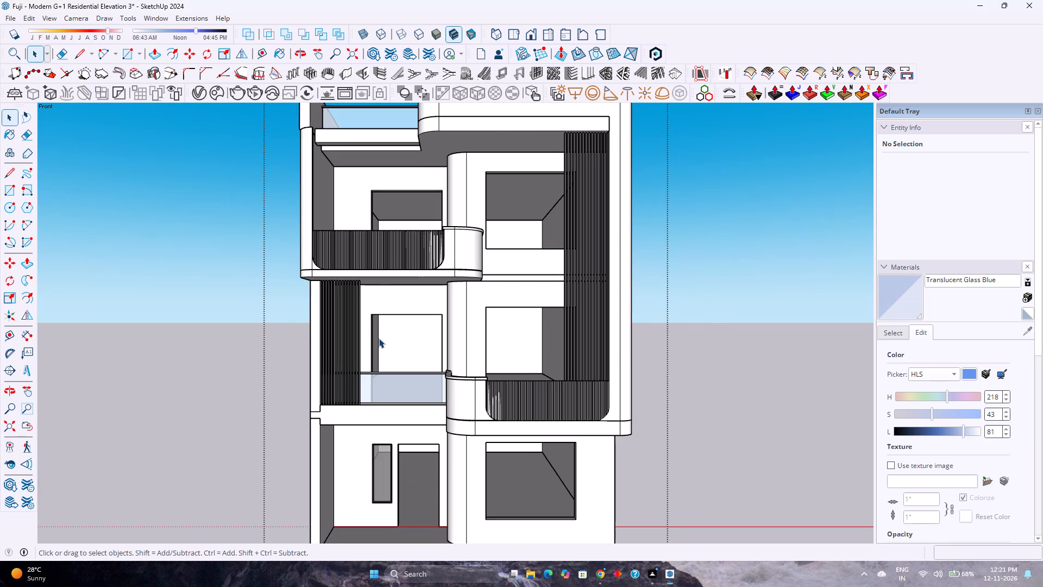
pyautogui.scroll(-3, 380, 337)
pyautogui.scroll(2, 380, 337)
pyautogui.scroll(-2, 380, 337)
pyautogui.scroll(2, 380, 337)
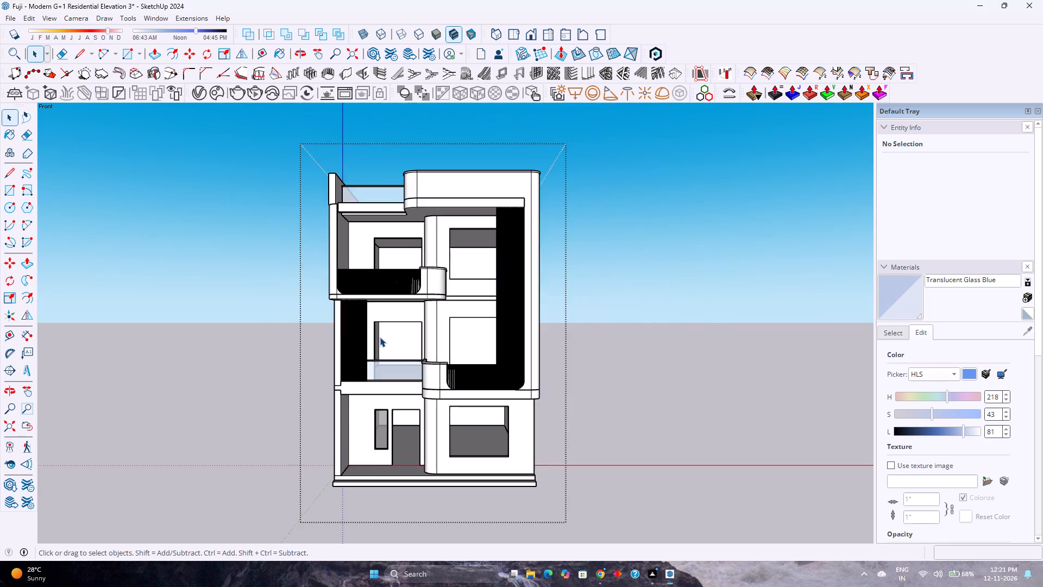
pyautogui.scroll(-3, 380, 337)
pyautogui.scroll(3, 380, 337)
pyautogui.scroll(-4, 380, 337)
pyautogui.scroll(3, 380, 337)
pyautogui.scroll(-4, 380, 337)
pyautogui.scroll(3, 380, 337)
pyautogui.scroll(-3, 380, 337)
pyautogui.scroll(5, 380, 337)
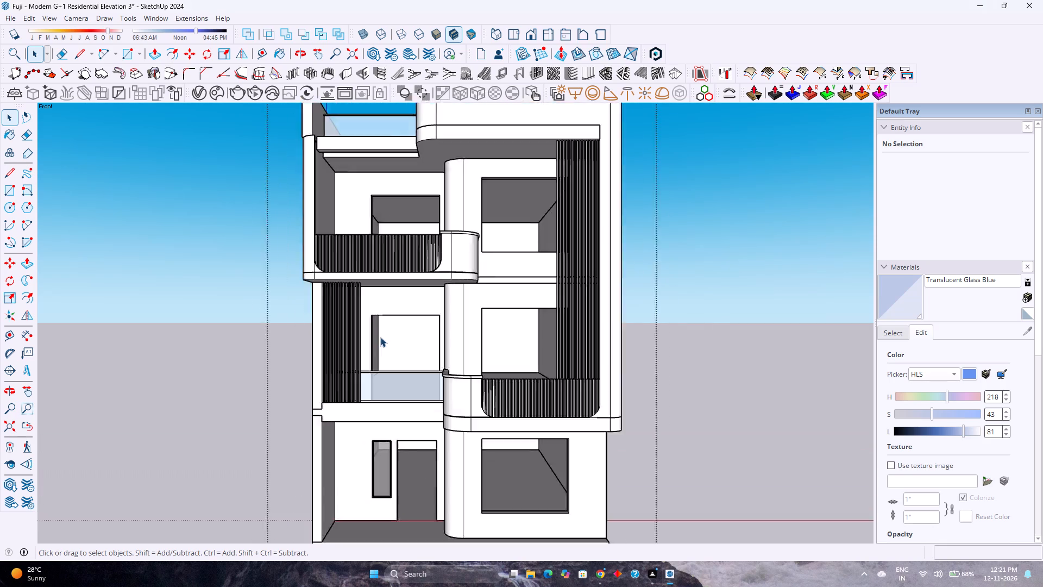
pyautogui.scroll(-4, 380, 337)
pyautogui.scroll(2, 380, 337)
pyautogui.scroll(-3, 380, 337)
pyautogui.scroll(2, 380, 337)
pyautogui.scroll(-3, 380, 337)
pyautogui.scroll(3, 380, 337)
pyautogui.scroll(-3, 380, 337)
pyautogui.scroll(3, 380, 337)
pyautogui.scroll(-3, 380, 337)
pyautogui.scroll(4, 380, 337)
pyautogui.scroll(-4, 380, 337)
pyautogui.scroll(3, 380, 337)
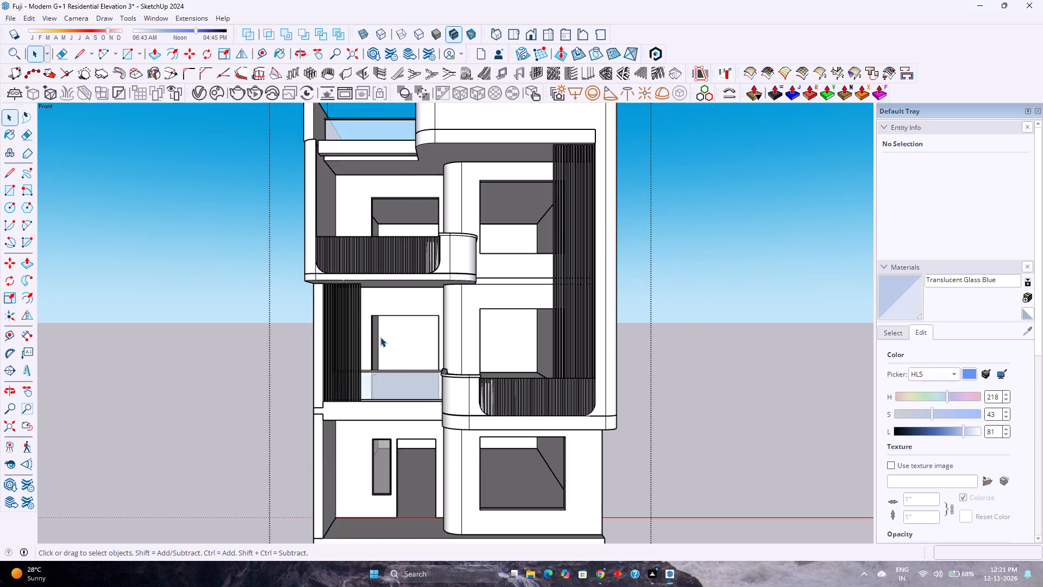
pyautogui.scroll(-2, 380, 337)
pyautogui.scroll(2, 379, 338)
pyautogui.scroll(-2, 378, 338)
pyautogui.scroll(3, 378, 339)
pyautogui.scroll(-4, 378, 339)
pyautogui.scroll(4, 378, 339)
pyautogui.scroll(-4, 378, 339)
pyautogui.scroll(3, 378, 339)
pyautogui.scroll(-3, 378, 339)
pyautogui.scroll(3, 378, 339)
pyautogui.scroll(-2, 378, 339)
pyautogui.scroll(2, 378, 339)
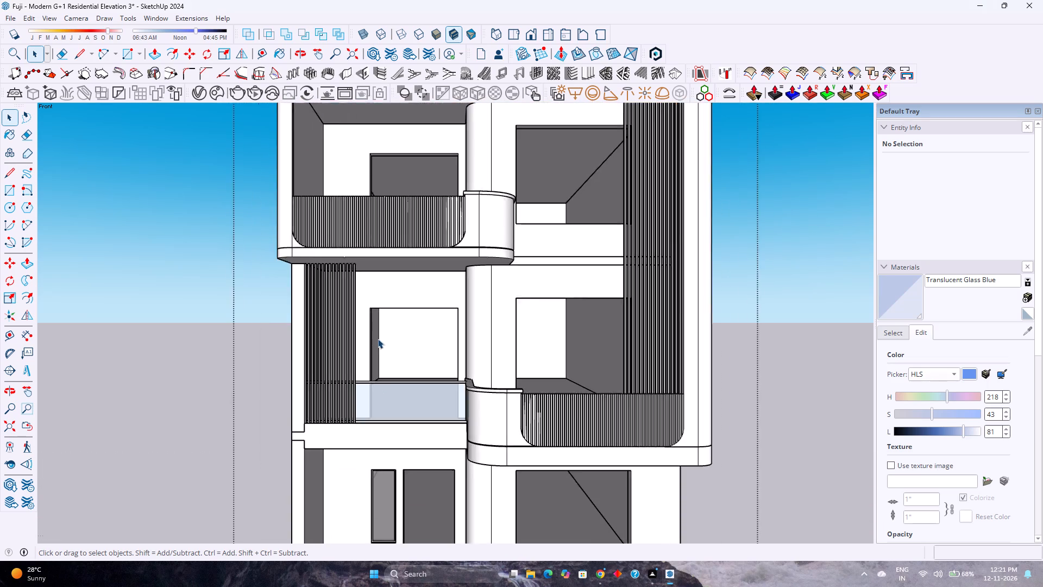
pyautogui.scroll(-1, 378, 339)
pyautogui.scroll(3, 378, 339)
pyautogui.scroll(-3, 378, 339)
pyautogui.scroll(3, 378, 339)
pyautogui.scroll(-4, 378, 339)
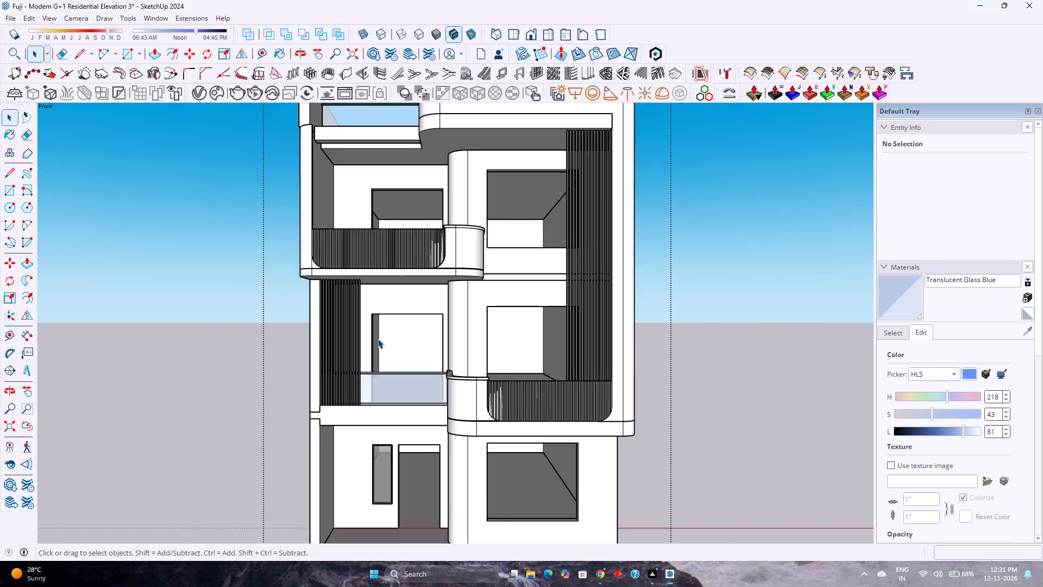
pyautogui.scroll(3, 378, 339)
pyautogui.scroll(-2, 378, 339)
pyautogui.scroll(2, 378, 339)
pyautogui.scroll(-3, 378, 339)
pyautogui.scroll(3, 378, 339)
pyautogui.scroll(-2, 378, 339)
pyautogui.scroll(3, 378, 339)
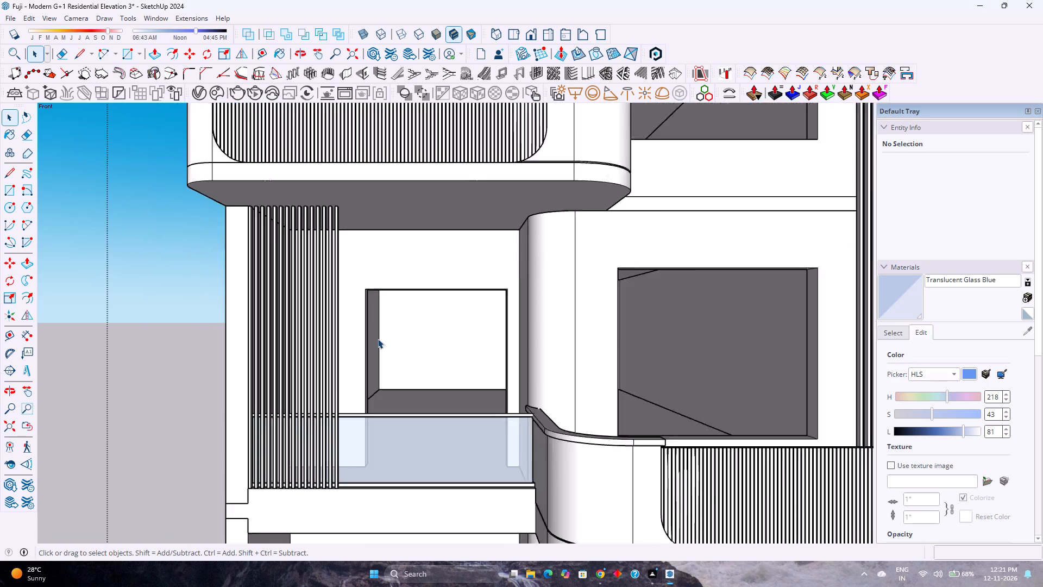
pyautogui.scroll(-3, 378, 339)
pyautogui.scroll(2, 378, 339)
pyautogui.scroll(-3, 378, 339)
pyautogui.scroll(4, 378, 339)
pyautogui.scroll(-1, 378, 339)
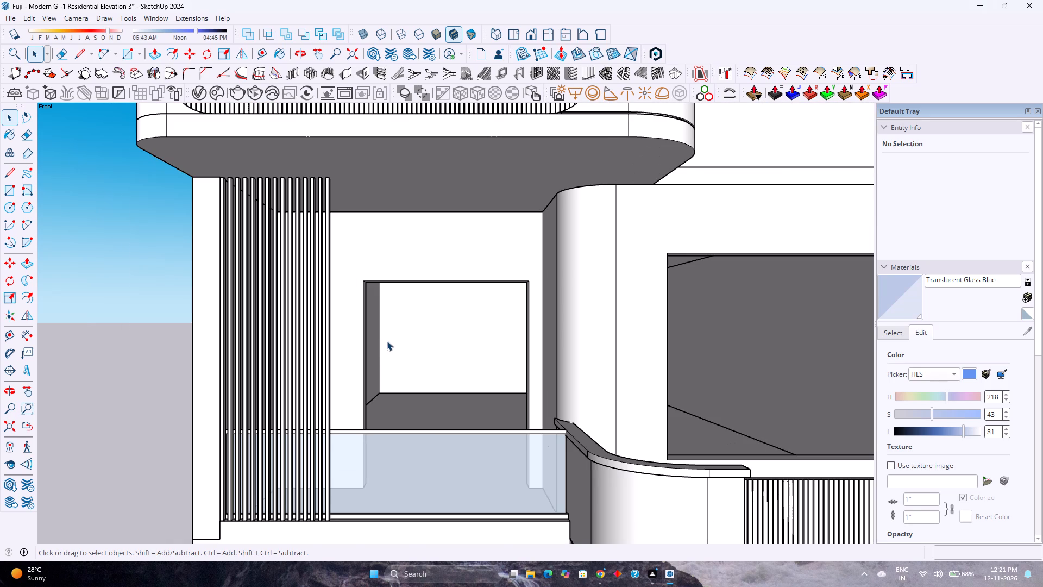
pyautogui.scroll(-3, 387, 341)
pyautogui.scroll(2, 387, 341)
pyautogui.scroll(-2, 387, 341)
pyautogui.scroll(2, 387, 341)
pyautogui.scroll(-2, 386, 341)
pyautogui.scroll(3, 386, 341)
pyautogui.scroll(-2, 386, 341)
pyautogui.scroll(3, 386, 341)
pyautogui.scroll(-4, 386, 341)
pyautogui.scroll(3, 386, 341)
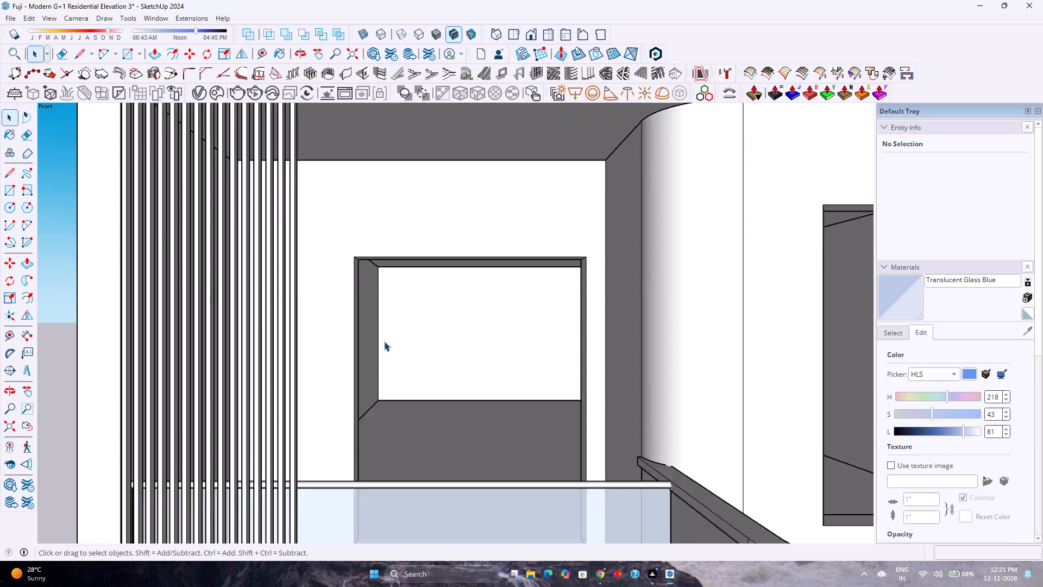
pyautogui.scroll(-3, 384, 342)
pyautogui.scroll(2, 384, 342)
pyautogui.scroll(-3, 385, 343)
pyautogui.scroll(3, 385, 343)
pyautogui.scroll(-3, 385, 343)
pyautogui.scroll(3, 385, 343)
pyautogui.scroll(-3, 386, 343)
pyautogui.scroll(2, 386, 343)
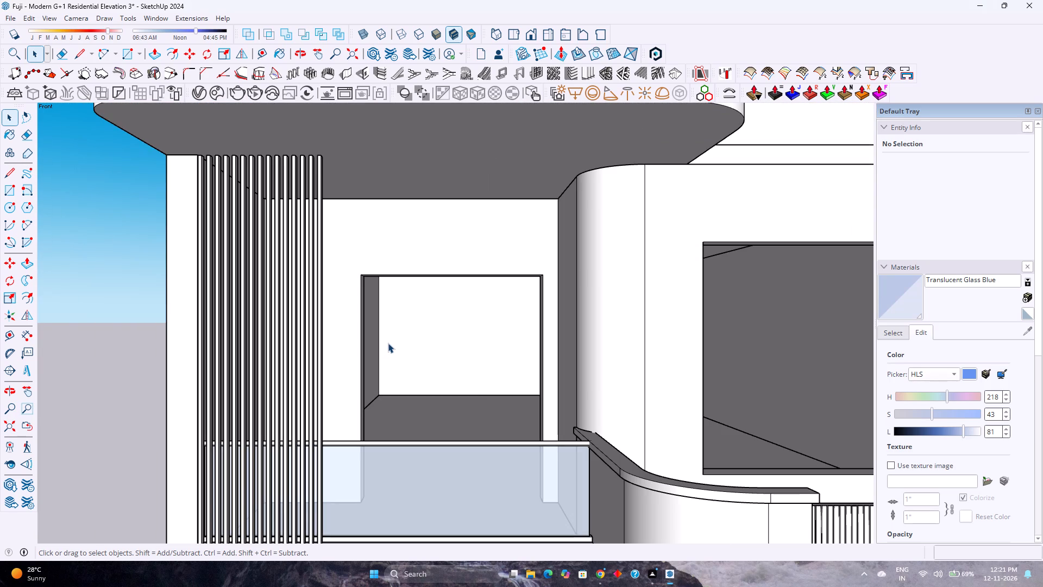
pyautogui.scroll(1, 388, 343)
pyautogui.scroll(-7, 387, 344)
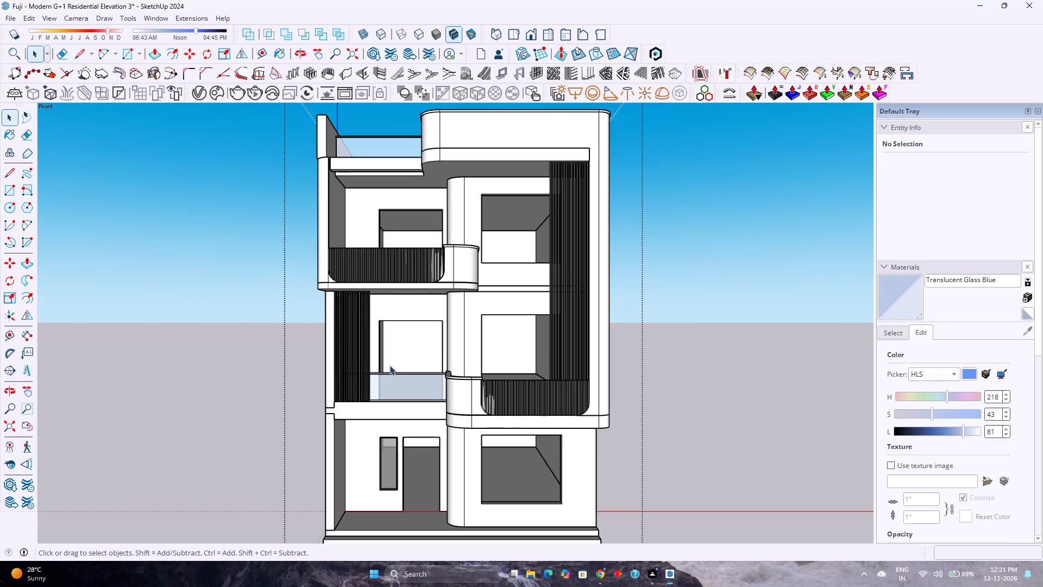
# Examine the base of the first-floor balcony's vertical louvre screen and the glass railing behind it.
pyautogui.scroll(2, 387, 365)
pyautogui.scroll(12, 354, 413)
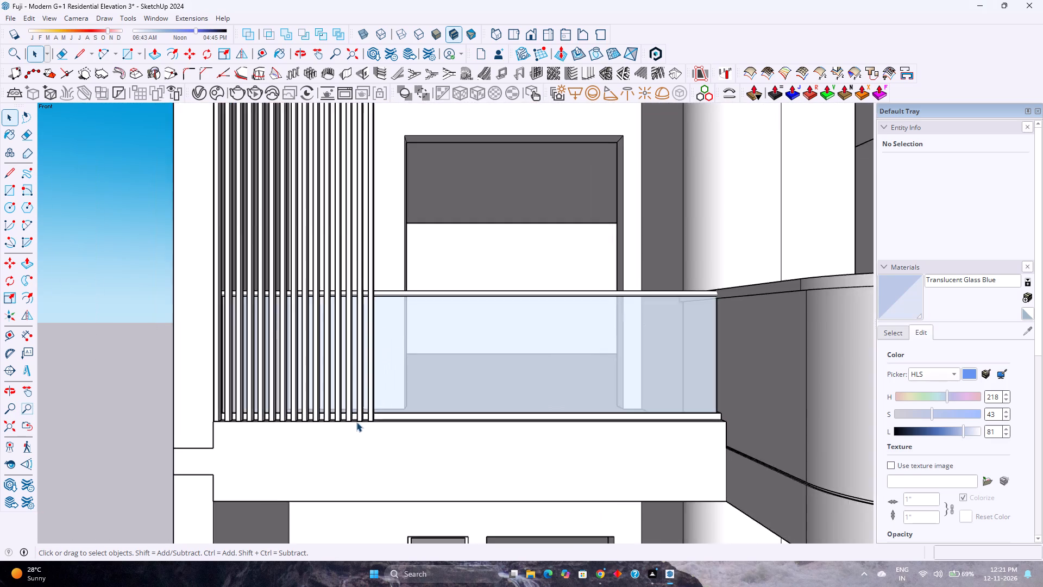
pyautogui.scroll(2, 356, 422)
pyautogui.moveTo(356, 422); pyautogui.dragTo(386, 508, button='middle')
pyautogui.scroll(6, 209, 427)
pyautogui.moveTo(185, 427); pyautogui.dragTo(191, 427, button='middle')
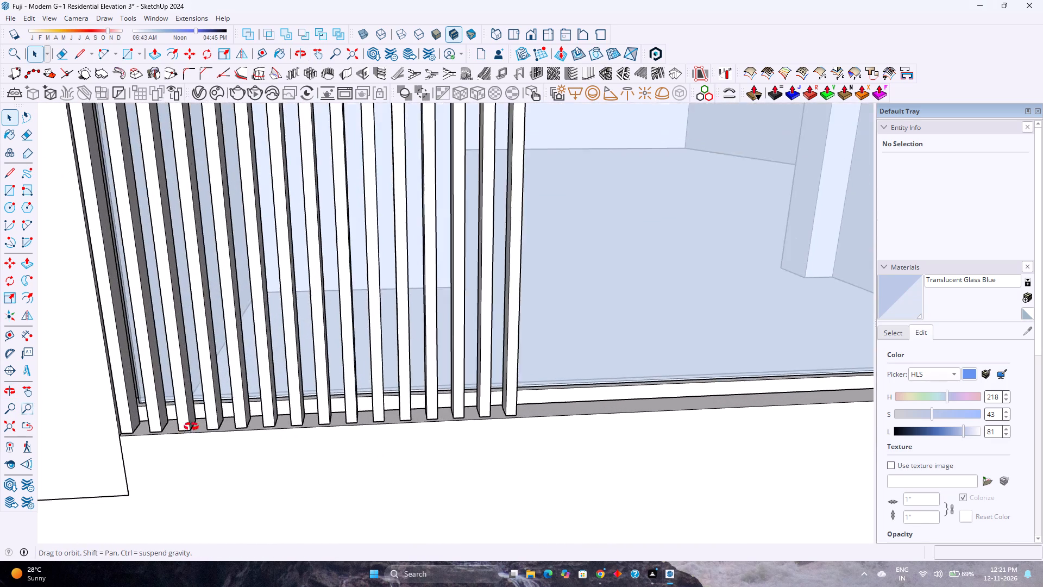
pyautogui.moveTo(191, 427); pyautogui.dragTo(244, 430, button='middle')
pyautogui.scroll(-13, 244, 430)
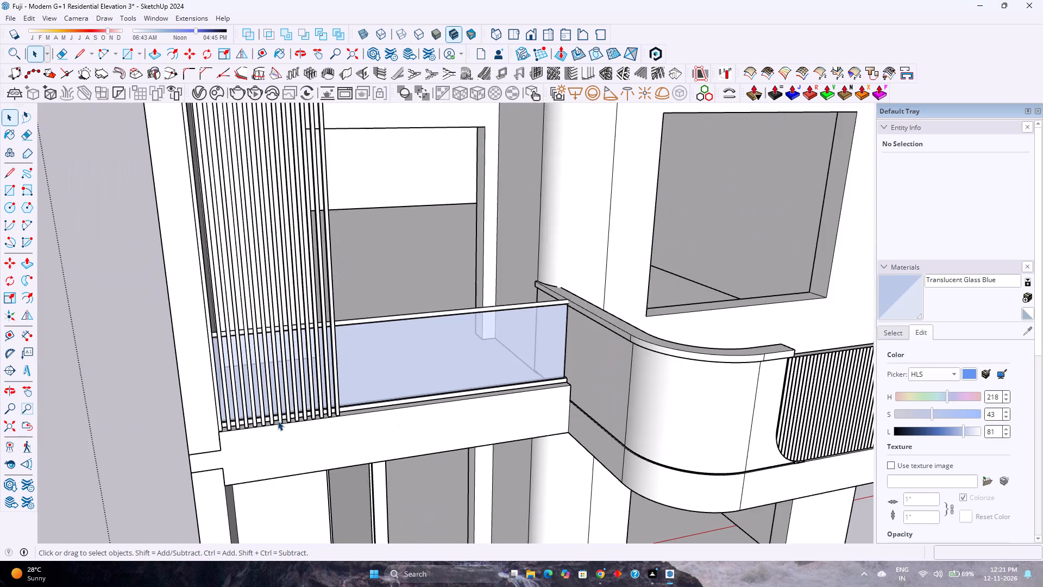
pyautogui.scroll(-11, 278, 421)
# Examine the end of the first-floor glass railing, including its handrail and base, where it meets the curved balcony parapet.
pyautogui.moveTo(447, 421); pyautogui.dragTo(365, 401, button='middle')
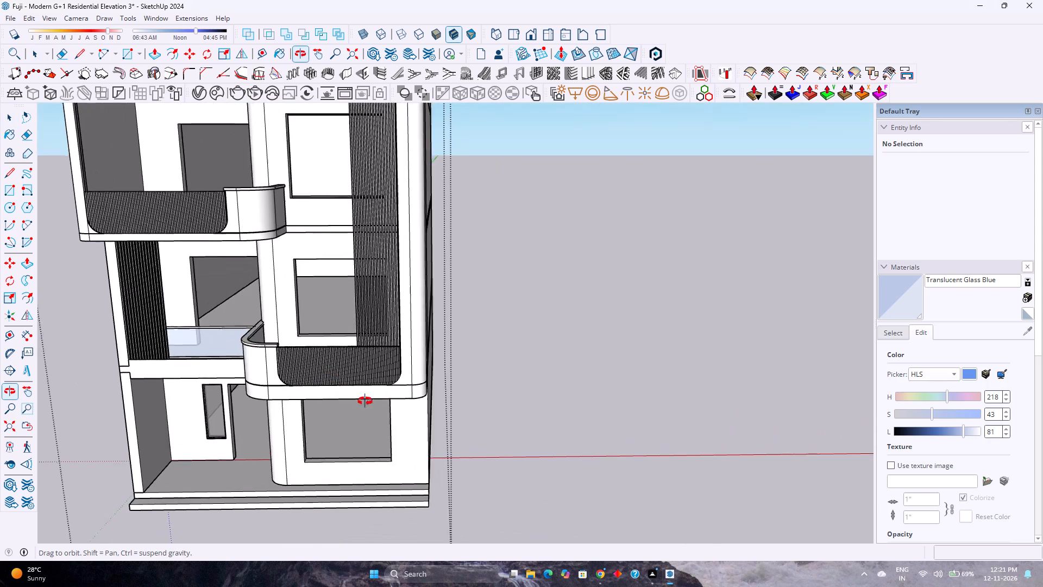
pyautogui.moveTo(365, 401); pyautogui.dragTo(400, 408, button='middle')
pyautogui.scroll(17, 320, 344)
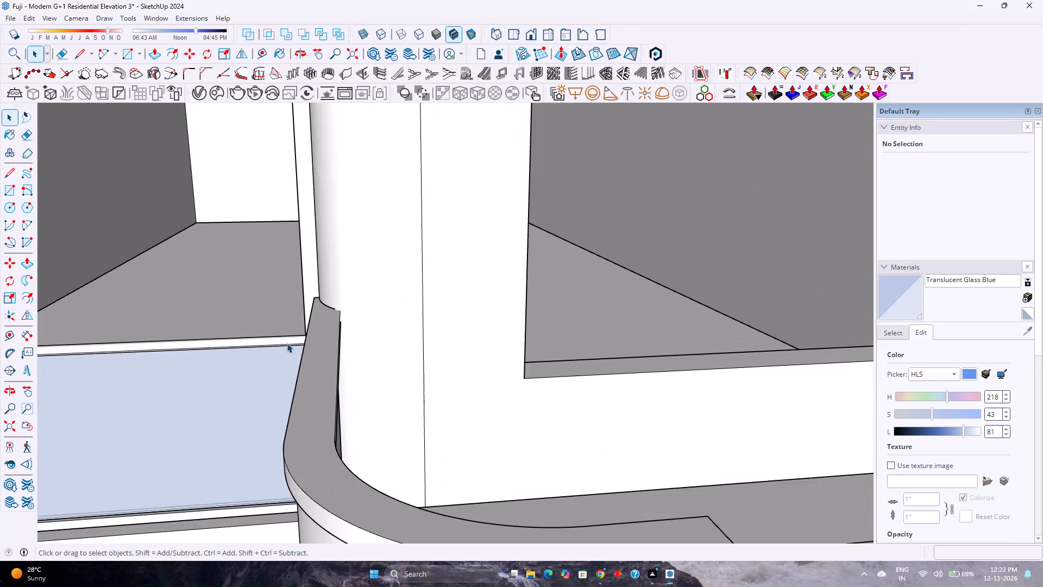
pyautogui.scroll(3, 287, 343)
pyautogui.moveTo(277, 348); pyautogui.dragTo(403, 279, button='middle')
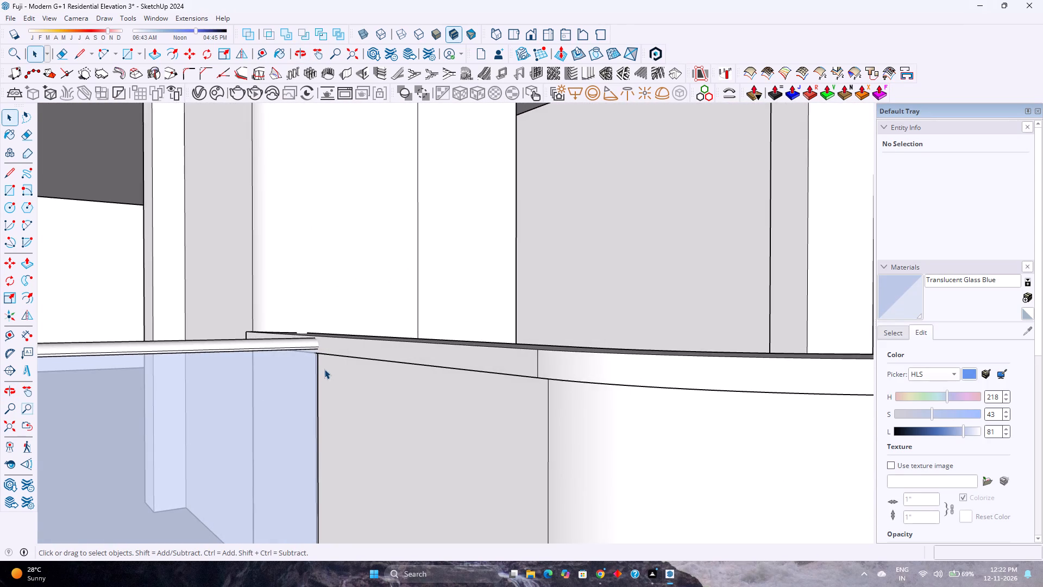
pyautogui.scroll(9, 330, 359)
pyautogui.moveTo(316, 354); pyautogui.dragTo(227, 311, button='middle')
pyautogui.middleClick(227, 311)
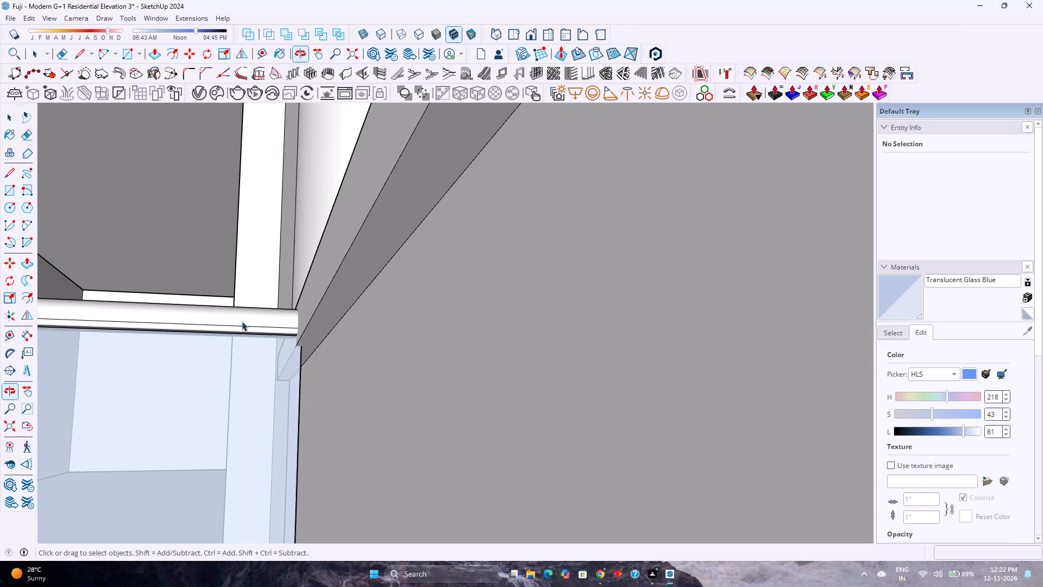
pyautogui.scroll(3, 260, 335)
pyautogui.doubleClick(270, 319)
pyautogui.scroll(2, 270, 319)
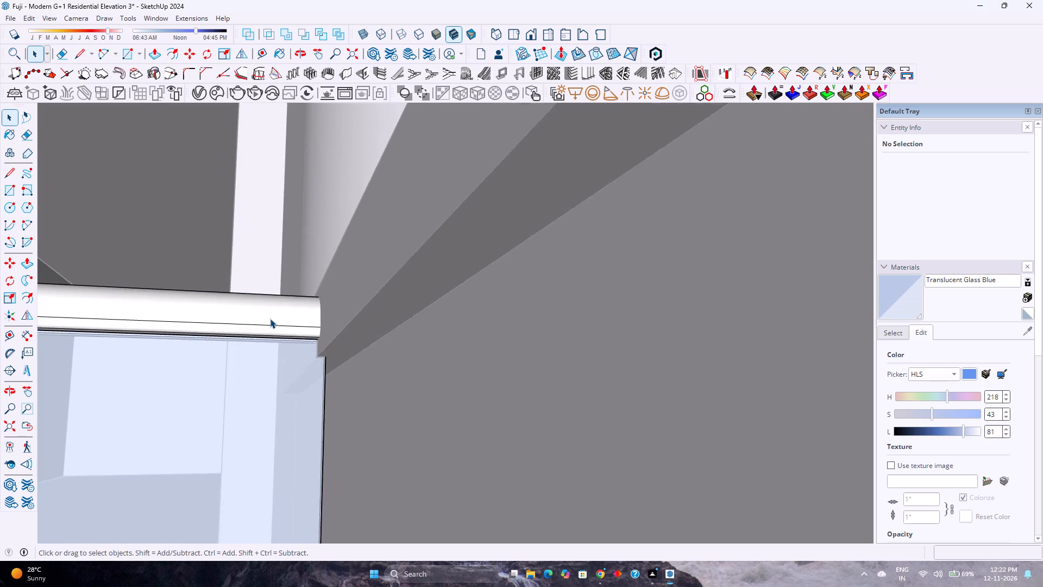
pyautogui.scroll(1, 270, 319)
pyautogui.scroll(-8, 270, 319)
pyautogui.moveTo(280, 326); pyautogui.dragTo(403, 408, button='middle')
pyautogui.scroll(-8, 321, 350)
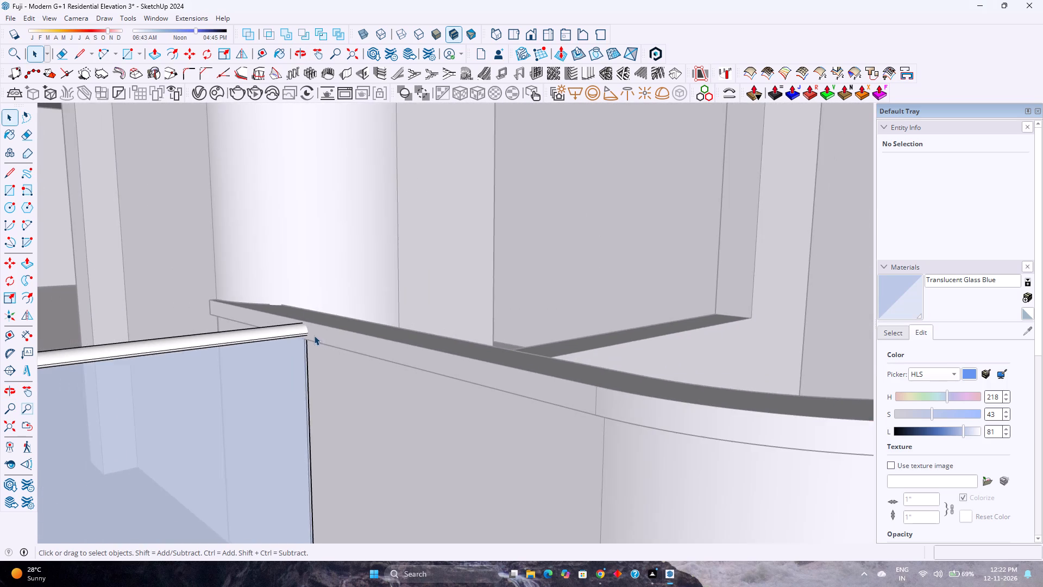
pyautogui.scroll(-3, 310, 304)
pyautogui.scroll(-5, 519, 321)
pyautogui.scroll(4, 445, 386)
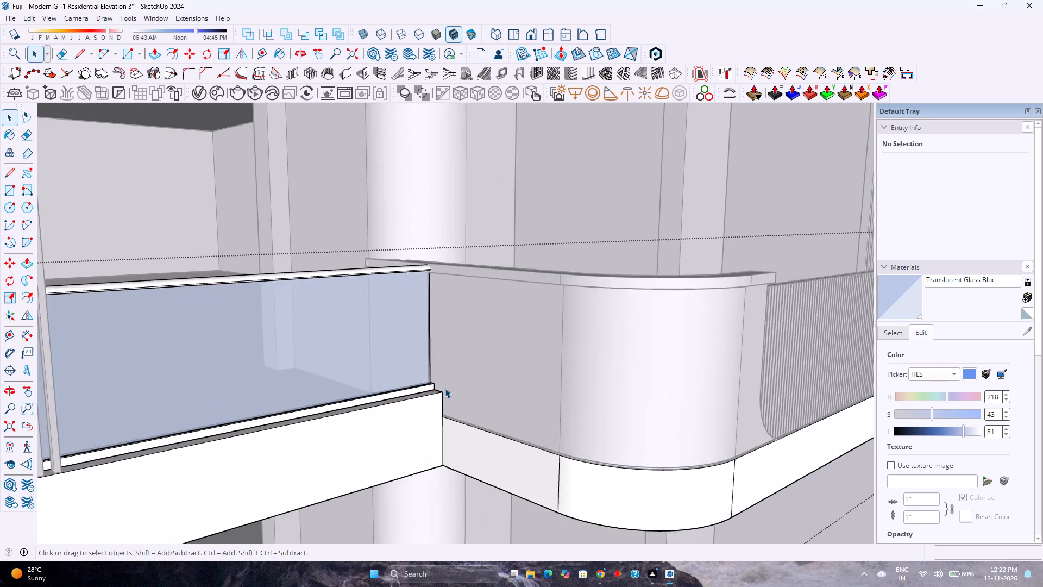
pyautogui.scroll(4, 445, 388)
pyautogui.moveTo(436, 384); pyautogui.dragTo(336, 456, button='middle')
pyautogui.scroll(-6, 350, 422)
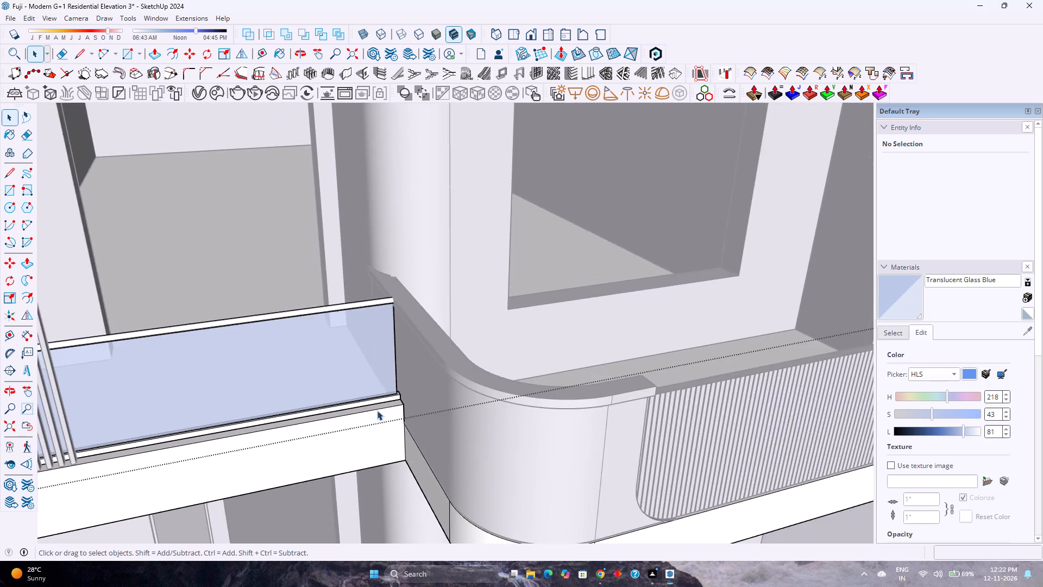
pyautogui.scroll(-6, 377, 410)
pyautogui.press('Escape')
pyautogui.scroll(-9, 401, 405)
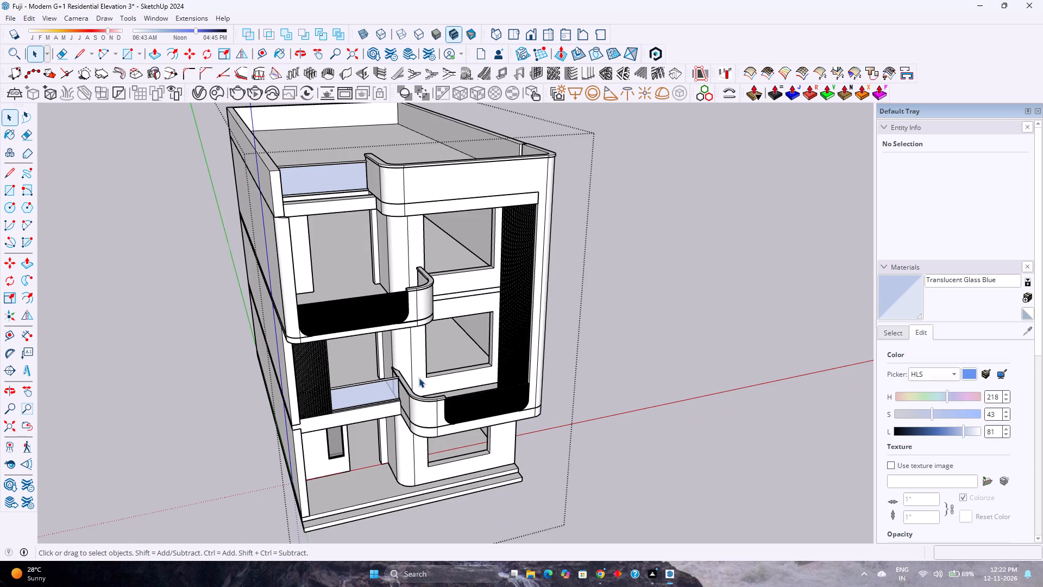
pyautogui.scroll(-1, 630, 389)
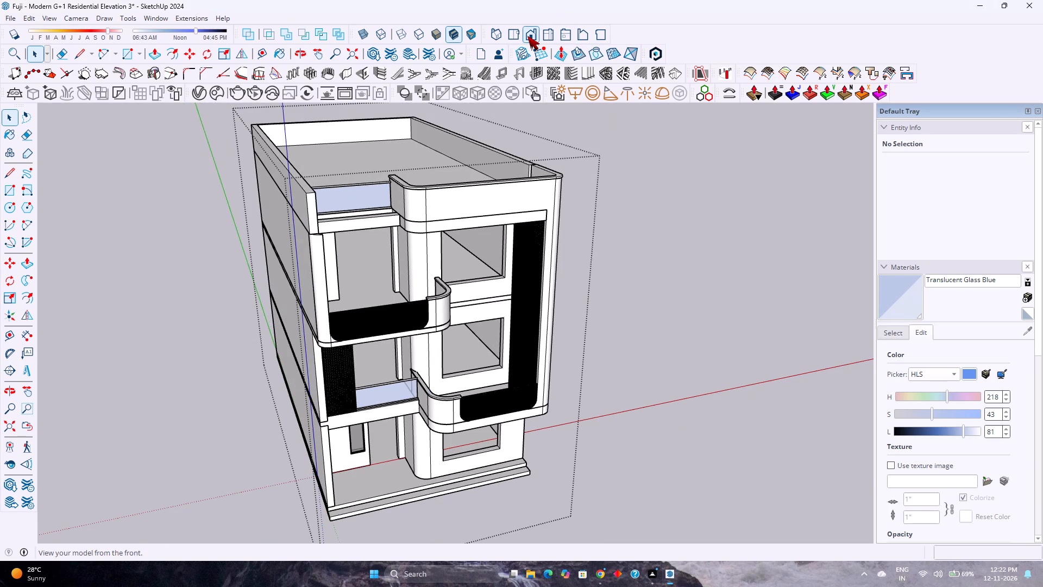
# Return to the standard front view of the building.
pyautogui.click(527, 36)
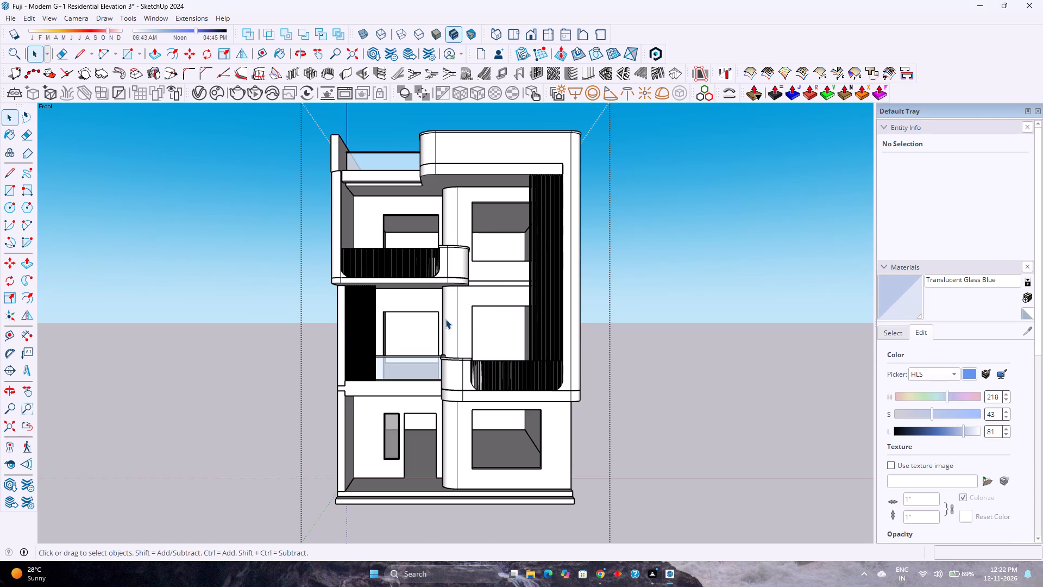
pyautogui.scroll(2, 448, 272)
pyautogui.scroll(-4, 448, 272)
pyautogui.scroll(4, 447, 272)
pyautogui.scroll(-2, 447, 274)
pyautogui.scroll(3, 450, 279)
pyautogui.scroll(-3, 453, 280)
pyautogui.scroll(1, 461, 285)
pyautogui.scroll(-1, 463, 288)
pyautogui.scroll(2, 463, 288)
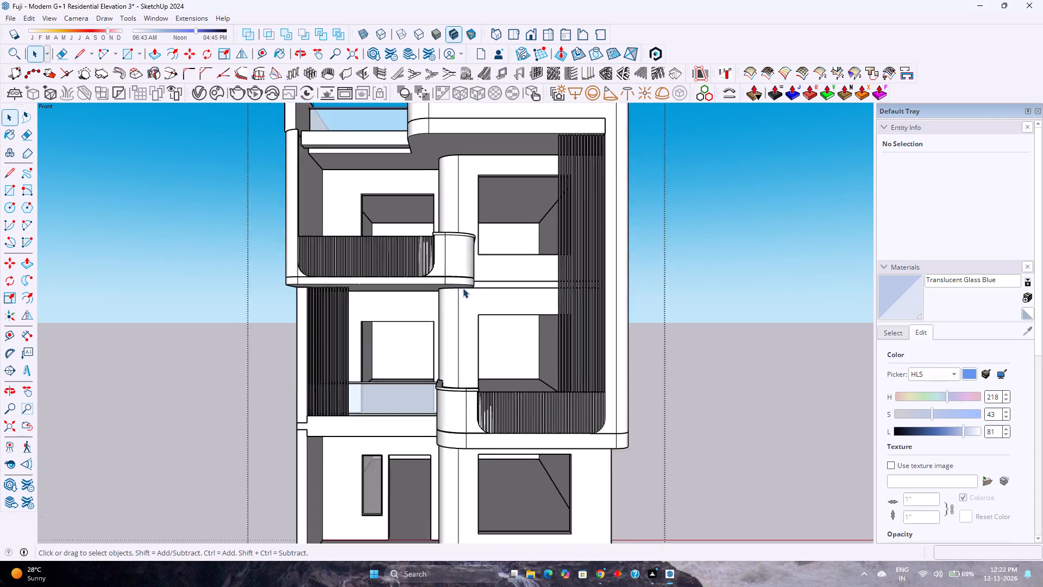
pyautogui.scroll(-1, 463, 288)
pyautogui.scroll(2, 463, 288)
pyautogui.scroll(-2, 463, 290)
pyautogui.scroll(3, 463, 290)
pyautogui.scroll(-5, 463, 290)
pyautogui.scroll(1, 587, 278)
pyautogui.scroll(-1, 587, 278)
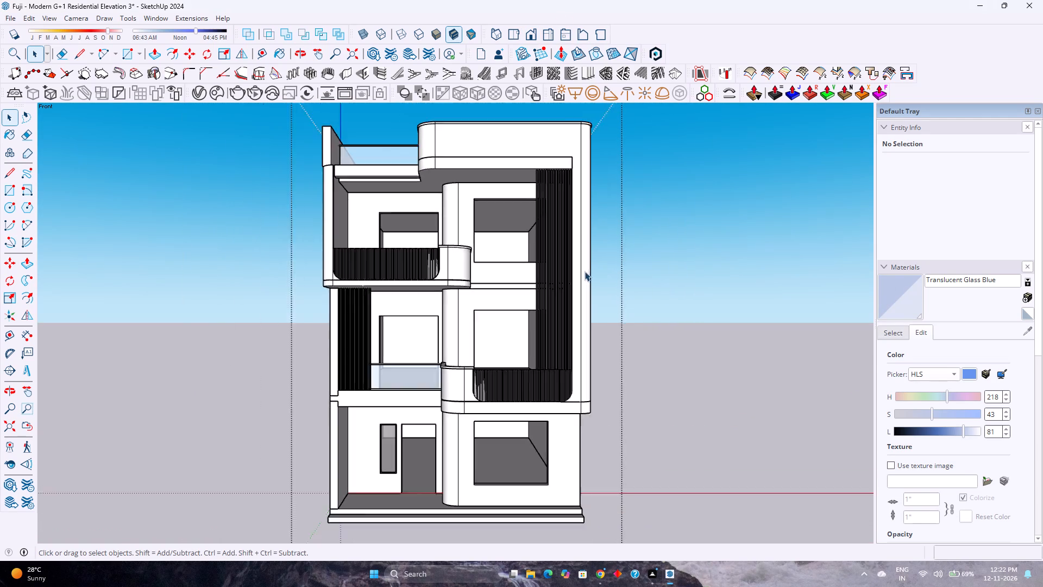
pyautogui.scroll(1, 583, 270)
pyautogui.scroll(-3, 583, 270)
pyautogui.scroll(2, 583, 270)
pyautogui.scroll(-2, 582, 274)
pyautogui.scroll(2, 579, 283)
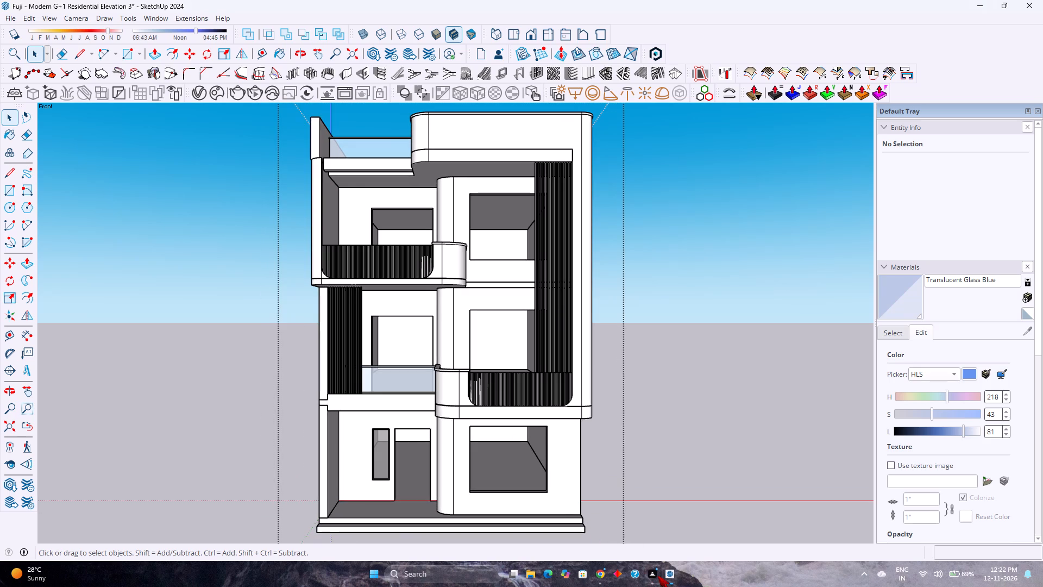
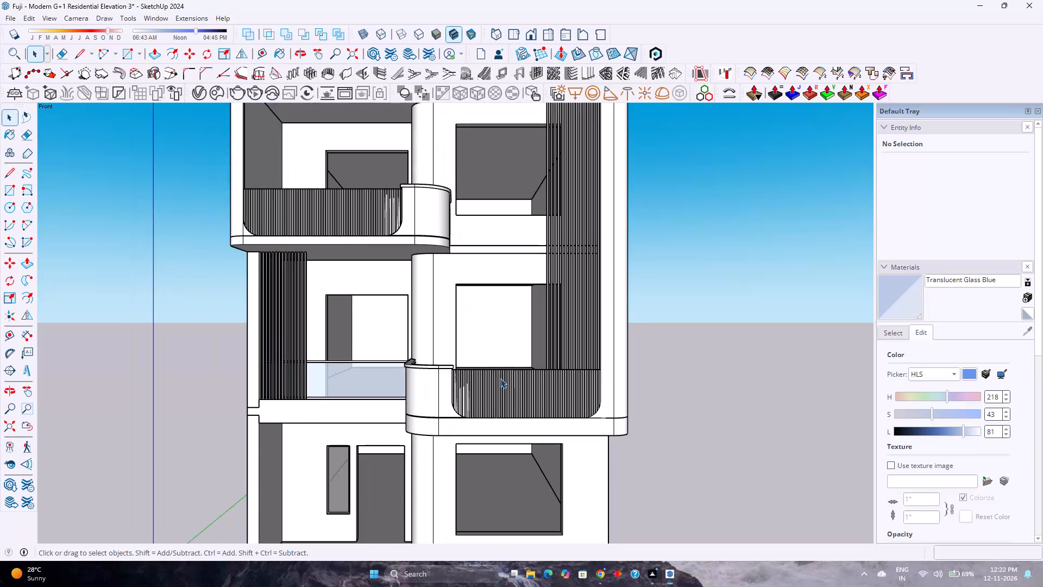
# Fit the whole building in the front view.
pyautogui.scroll(-7, 500, 378)
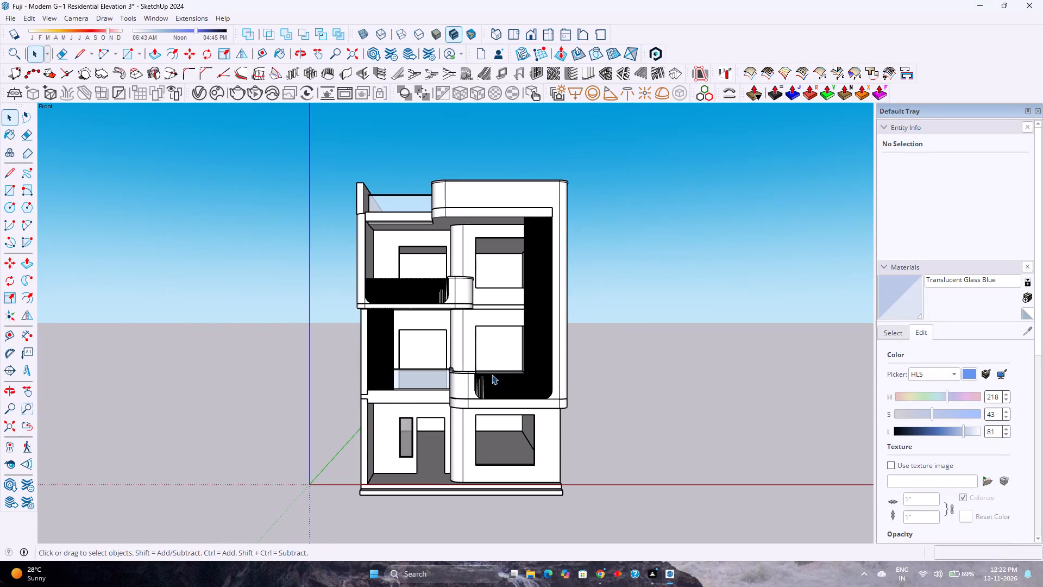
pyautogui.scroll(2, 385, 316)
pyautogui.scroll(-4, 381, 304)
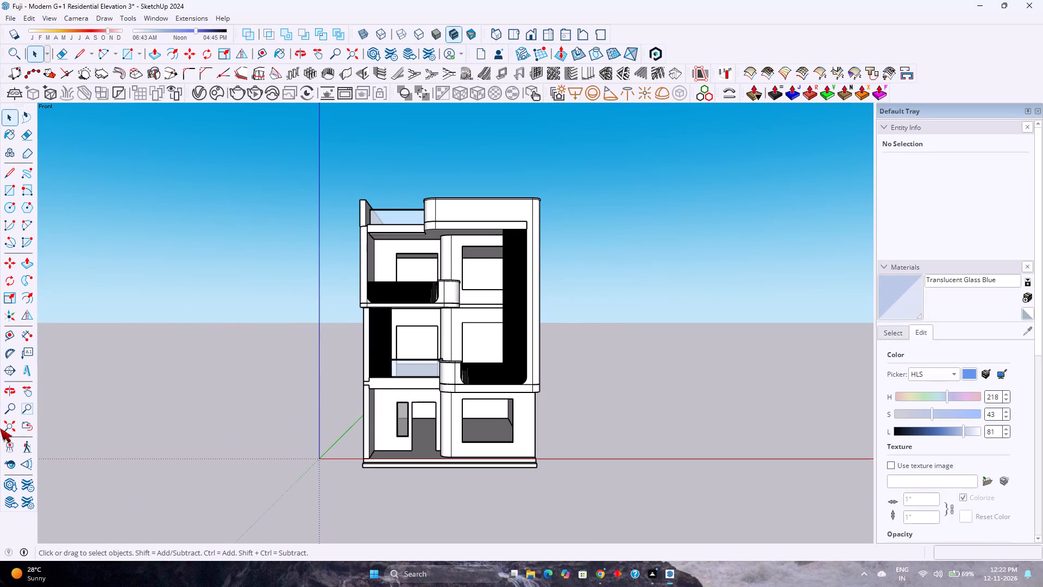
pyautogui.click(4, 426)
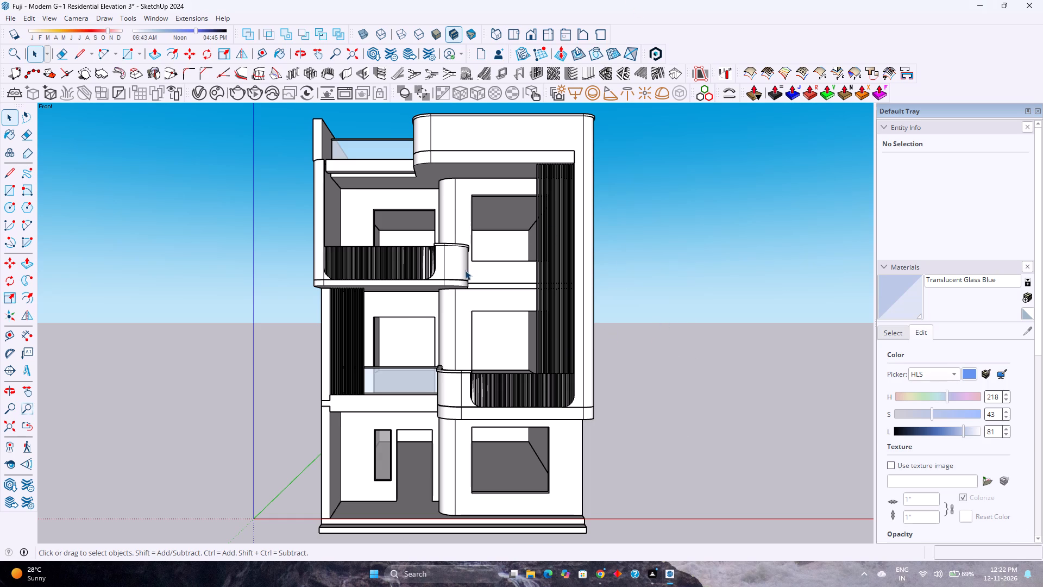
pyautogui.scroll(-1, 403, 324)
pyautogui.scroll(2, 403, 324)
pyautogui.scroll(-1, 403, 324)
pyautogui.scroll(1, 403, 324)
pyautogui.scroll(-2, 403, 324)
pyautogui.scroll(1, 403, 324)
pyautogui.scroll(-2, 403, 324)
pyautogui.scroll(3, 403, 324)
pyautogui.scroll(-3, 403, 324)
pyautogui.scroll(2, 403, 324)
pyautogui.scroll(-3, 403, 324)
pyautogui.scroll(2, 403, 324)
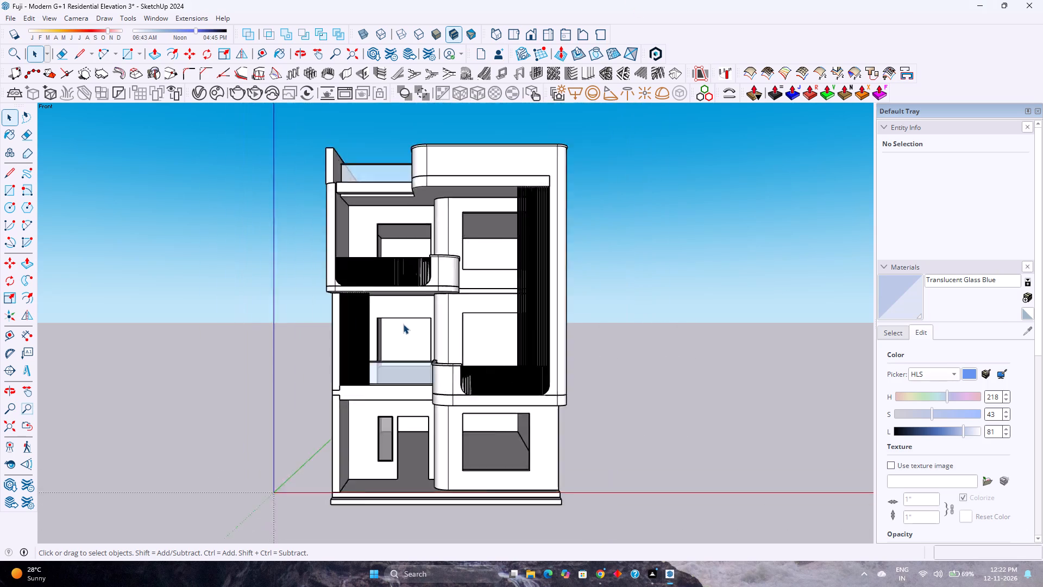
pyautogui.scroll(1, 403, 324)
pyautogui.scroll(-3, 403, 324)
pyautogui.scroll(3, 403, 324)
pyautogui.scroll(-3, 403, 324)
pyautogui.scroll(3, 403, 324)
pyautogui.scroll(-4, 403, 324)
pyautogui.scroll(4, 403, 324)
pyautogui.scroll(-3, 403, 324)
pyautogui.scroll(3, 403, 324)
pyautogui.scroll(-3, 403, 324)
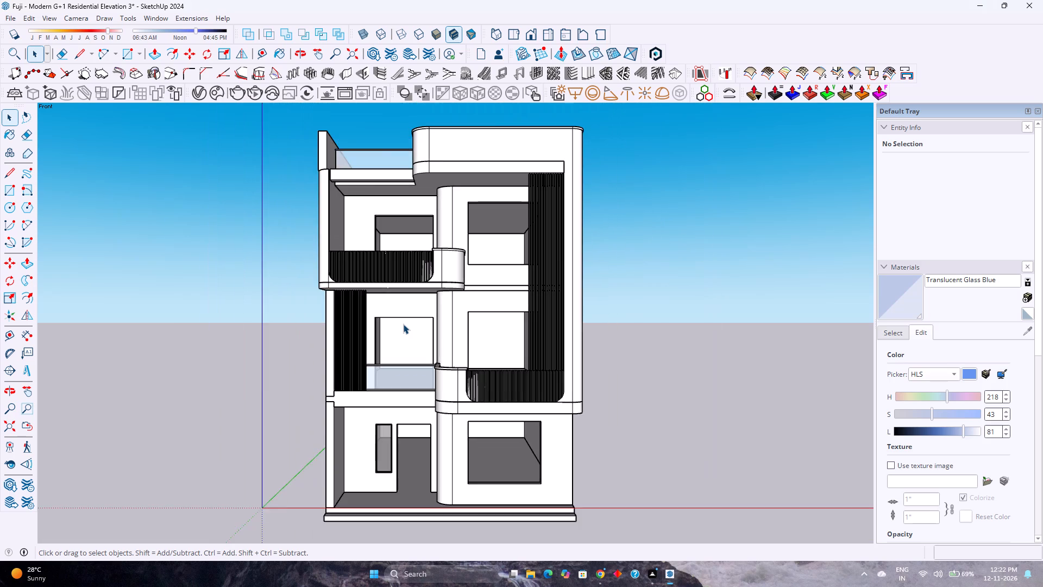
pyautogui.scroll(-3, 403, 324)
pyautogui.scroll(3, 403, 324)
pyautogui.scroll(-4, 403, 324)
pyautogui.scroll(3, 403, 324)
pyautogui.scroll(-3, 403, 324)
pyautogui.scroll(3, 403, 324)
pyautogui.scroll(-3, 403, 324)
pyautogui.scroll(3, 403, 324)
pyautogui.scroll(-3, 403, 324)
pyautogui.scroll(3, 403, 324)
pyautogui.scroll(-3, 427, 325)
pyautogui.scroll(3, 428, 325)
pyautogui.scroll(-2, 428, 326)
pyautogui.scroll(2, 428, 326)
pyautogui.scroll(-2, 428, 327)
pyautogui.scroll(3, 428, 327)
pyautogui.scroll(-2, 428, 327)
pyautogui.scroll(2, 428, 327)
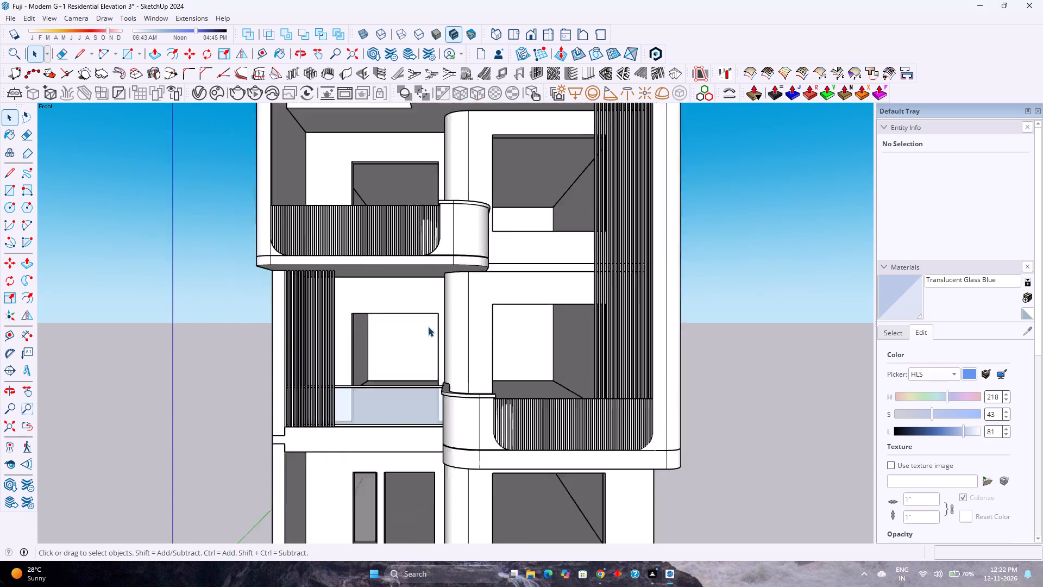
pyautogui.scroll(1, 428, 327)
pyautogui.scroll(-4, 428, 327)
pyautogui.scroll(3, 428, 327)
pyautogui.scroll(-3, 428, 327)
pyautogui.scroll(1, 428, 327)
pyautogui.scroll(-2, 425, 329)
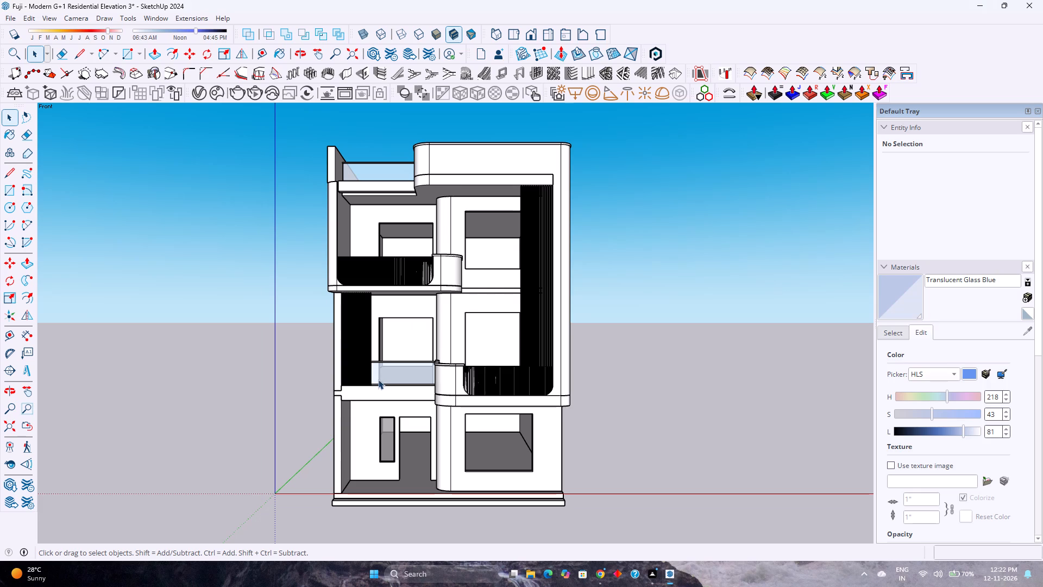
# Open the first-floor balcony slab for editing and draw a 6" vertical line separating its small end piece at the side wall.
pyautogui.scroll(16, 351, 398)
pyautogui.moveTo(355, 392); pyautogui.dragTo(461, 509, button='middle')
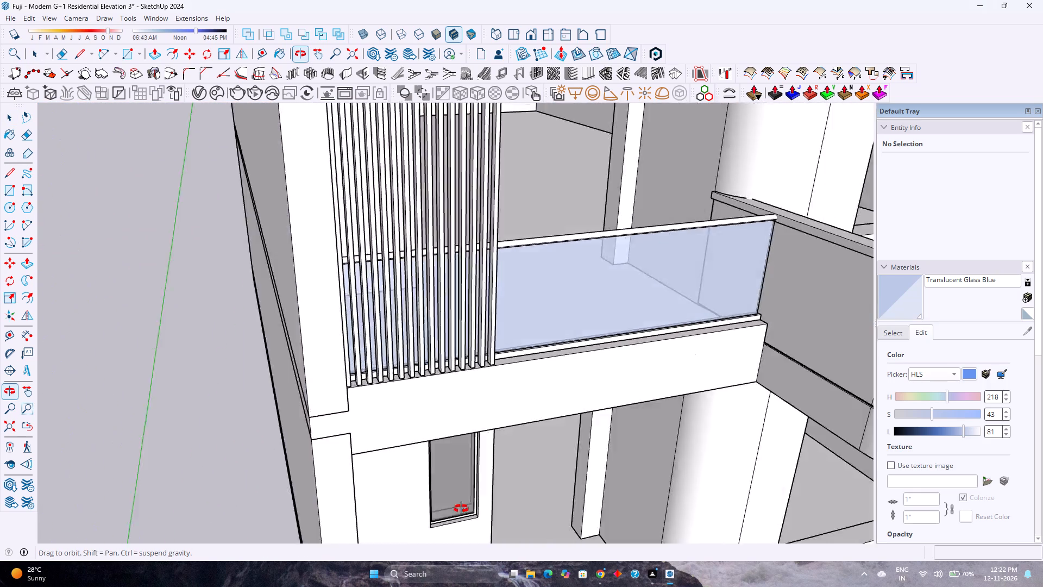
pyautogui.moveTo(461, 509); pyautogui.dragTo(487, 403, button='middle')
pyautogui.doubleClick(442, 421)
pyautogui.scroll(3, 429, 428)
pyautogui.doubleClick(429, 428)
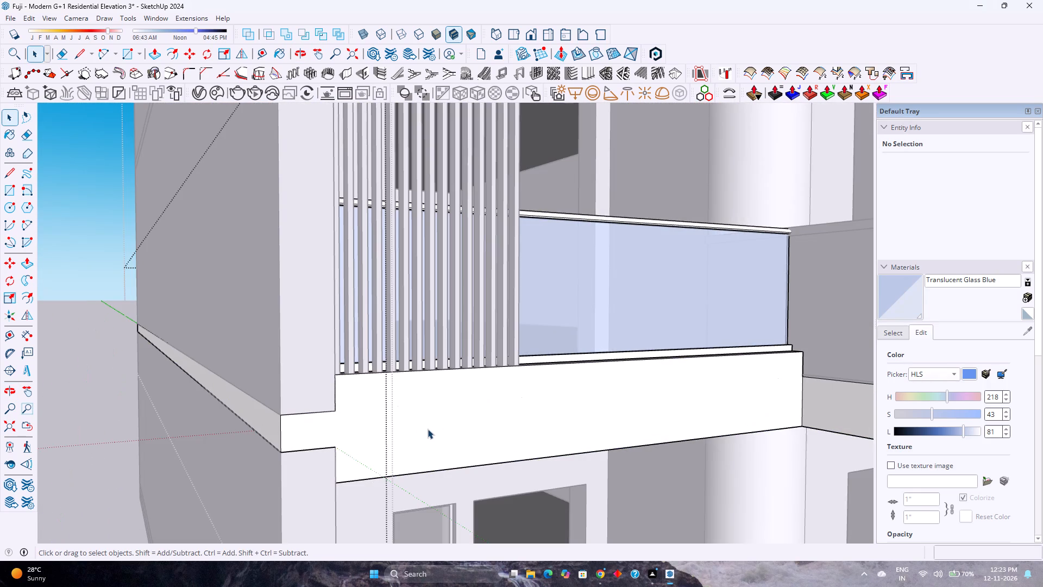
pyautogui.click(375, 431)
pyautogui.scroll(4, 279, 427)
pyautogui.moveTo(307, 432); pyautogui.dragTo(208, 411, button='middle')
pyautogui.middleClick(208, 411)
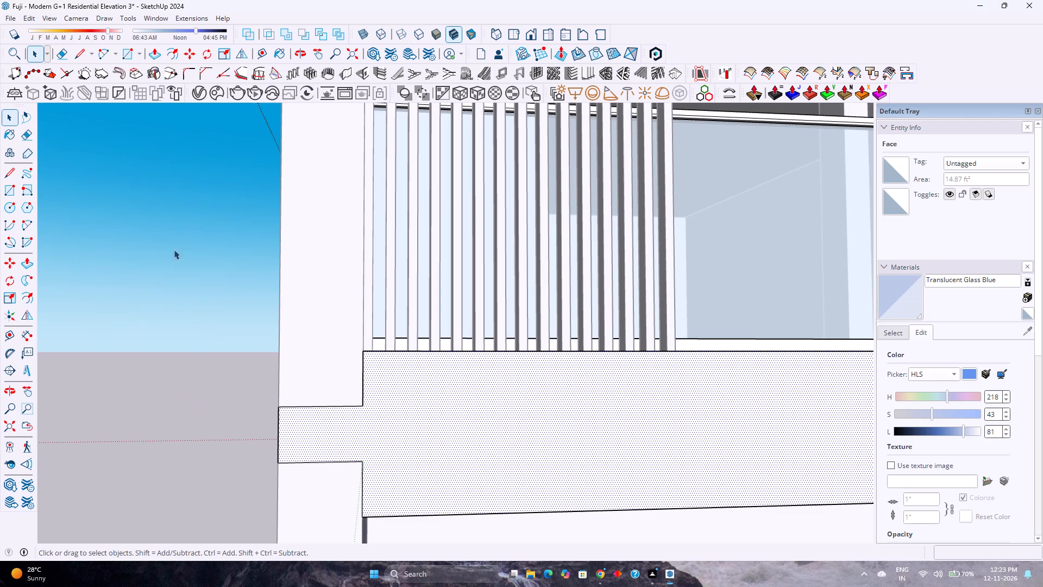
pyautogui.click(80, 51)
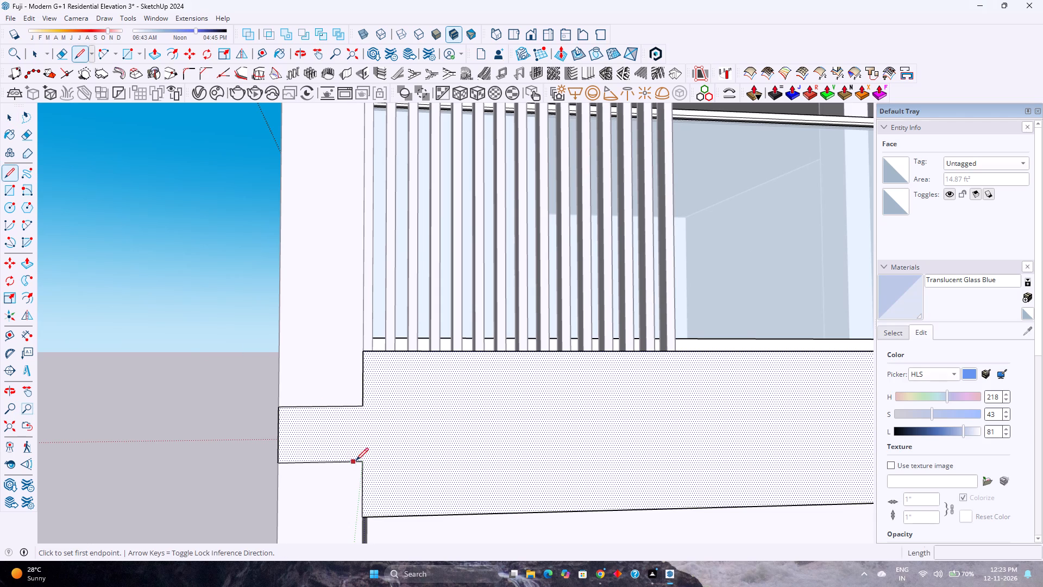
pyautogui.click(359, 461)
pyautogui.click(360, 409)
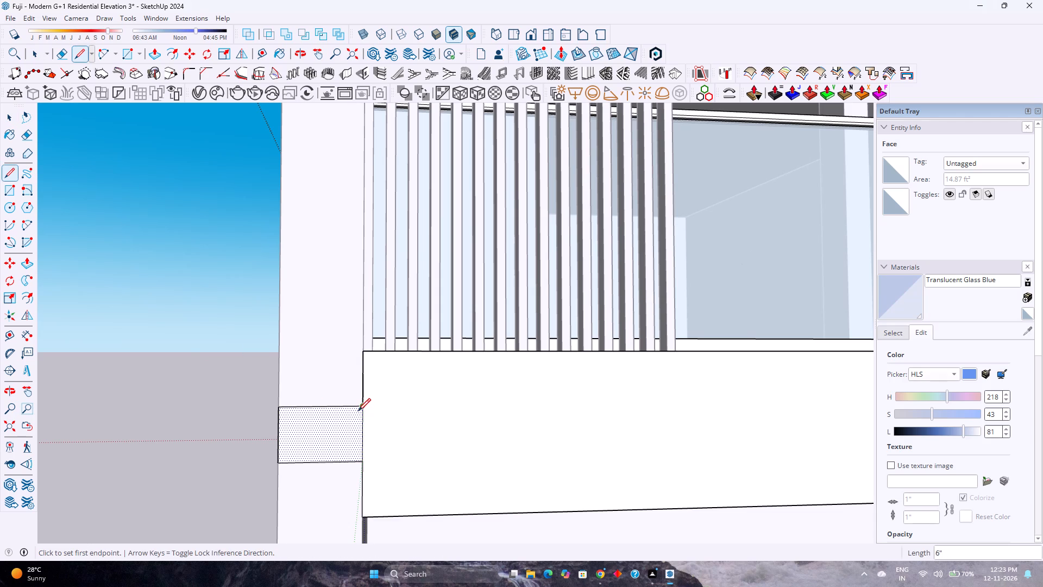
# Push the separated slab end face back 6" into the side wall and close the slab group.
pyautogui.press('p')
pyautogui.moveTo(315, 441); pyautogui.dragTo(667, 469, button='middle')
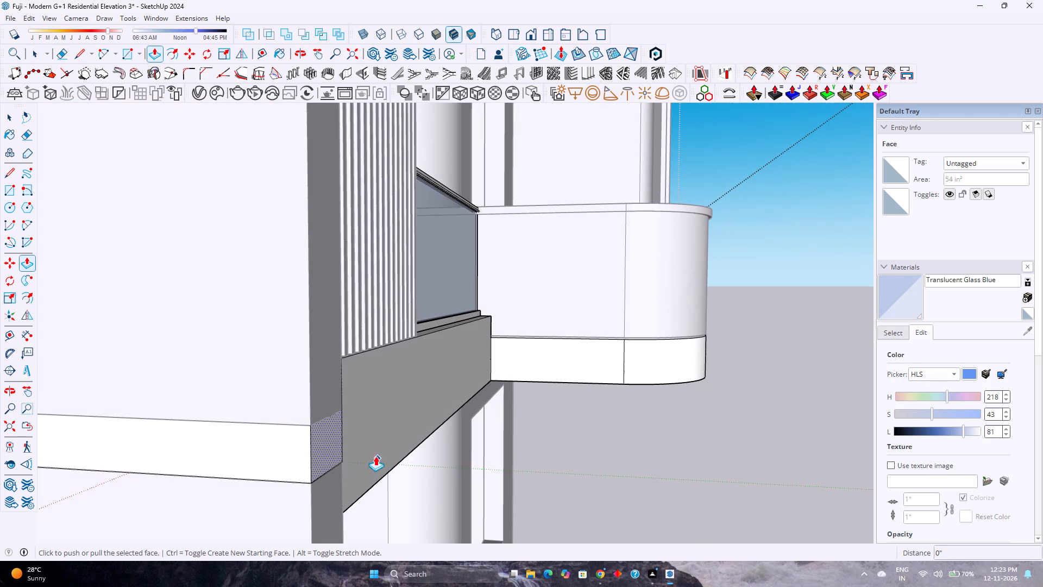
pyautogui.click(325, 452)
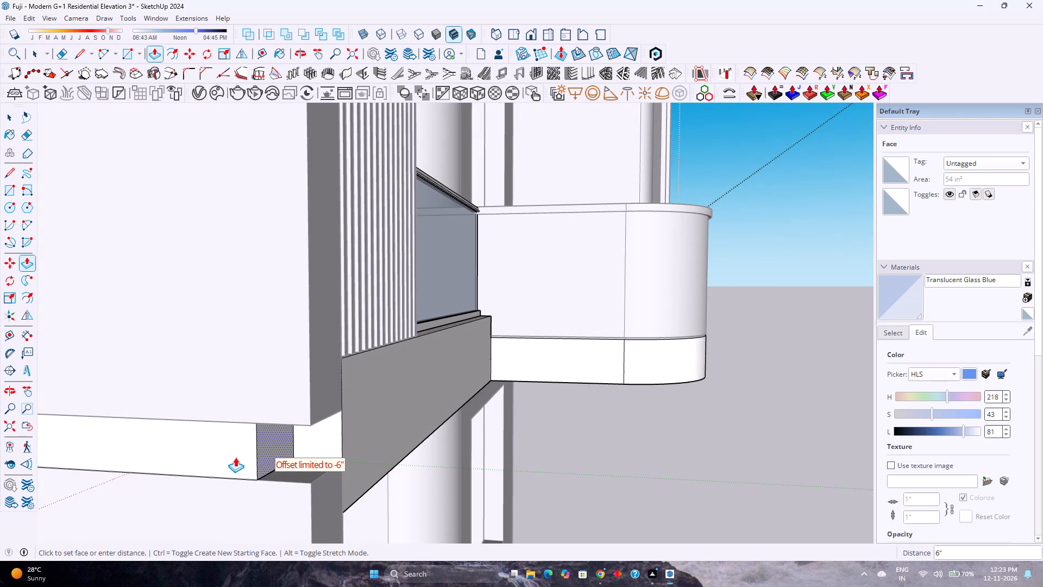
pyautogui.click(235, 457)
pyautogui.scroll(4, 262, 450)
pyautogui.moveTo(284, 458); pyautogui.dragTo(209, 411, button='middle')
pyautogui.moveTo(192, 399); pyautogui.dragTo(326, 363, button='middle')
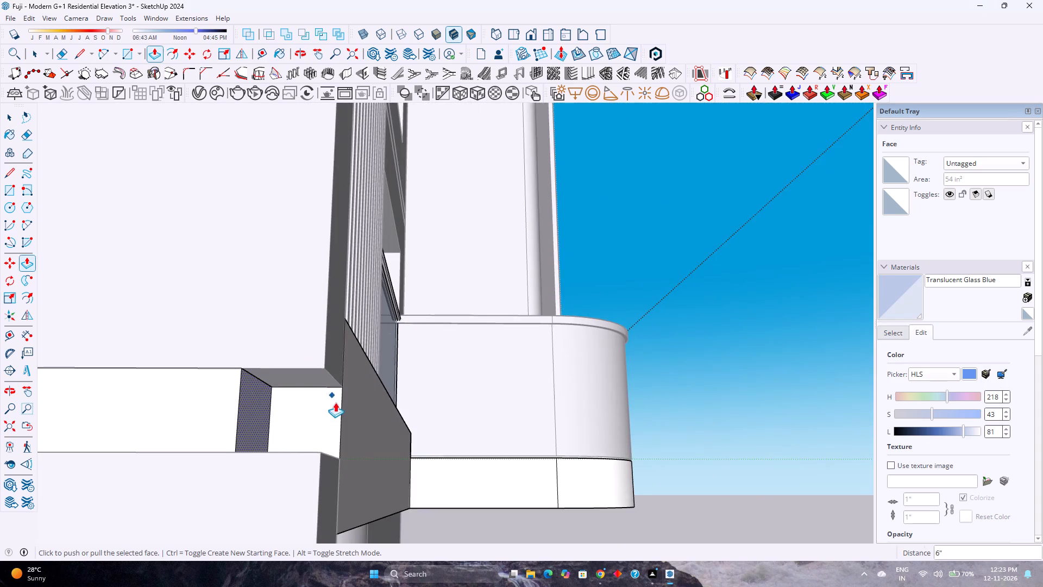
pyautogui.scroll(1, 336, 405)
pyautogui.moveTo(337, 407); pyautogui.dragTo(154, 399, button='middle')
pyautogui.middleClick(154, 399)
pyautogui.press('space')
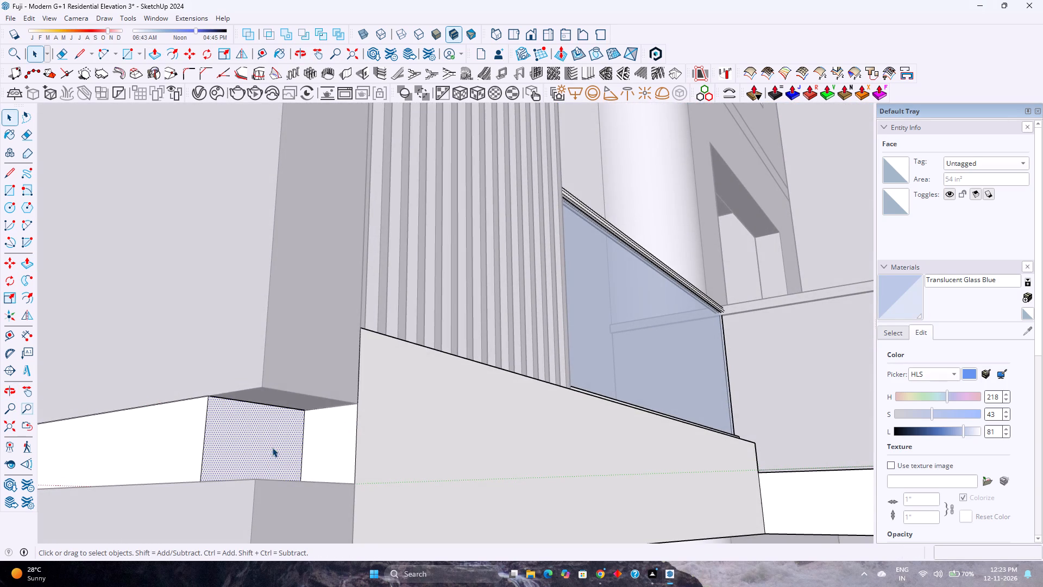
pyautogui.press('Escape')
# Open the upper side wall for editing and draw a 9" line across its underside at the back edge of the slab notch.
pyautogui.scroll(4, 282, 422)
pyautogui.moveTo(261, 403); pyautogui.dragTo(324, 340, button='middle')
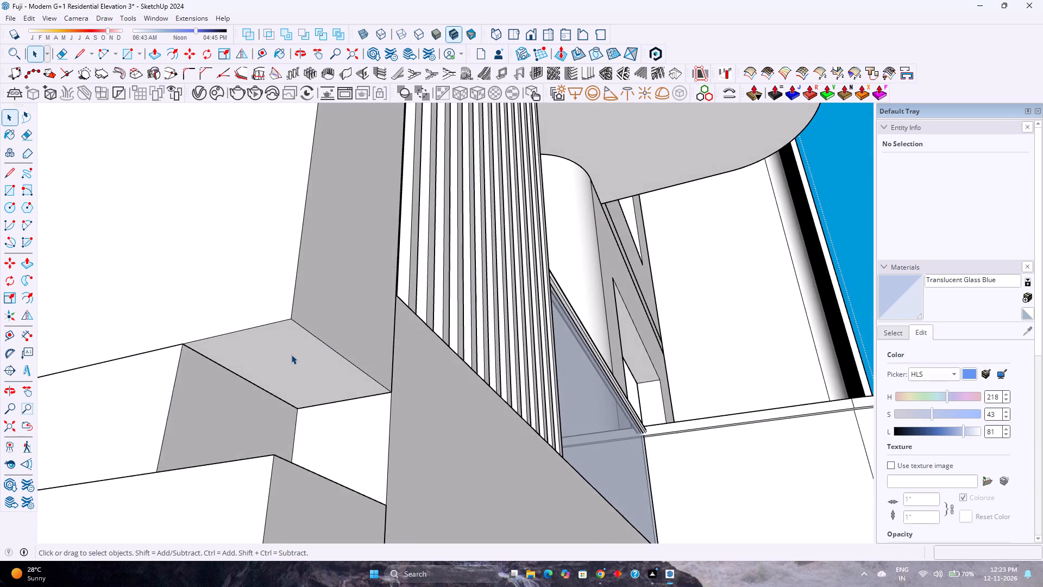
pyautogui.doubleClick(291, 354)
pyautogui.scroll(3, 288, 364)
pyautogui.keyDown('shift'); pyautogui.moveTo(277, 378); pyautogui.dragTo(341, 334, button='middle'); pyautogui.keyUp('shift')
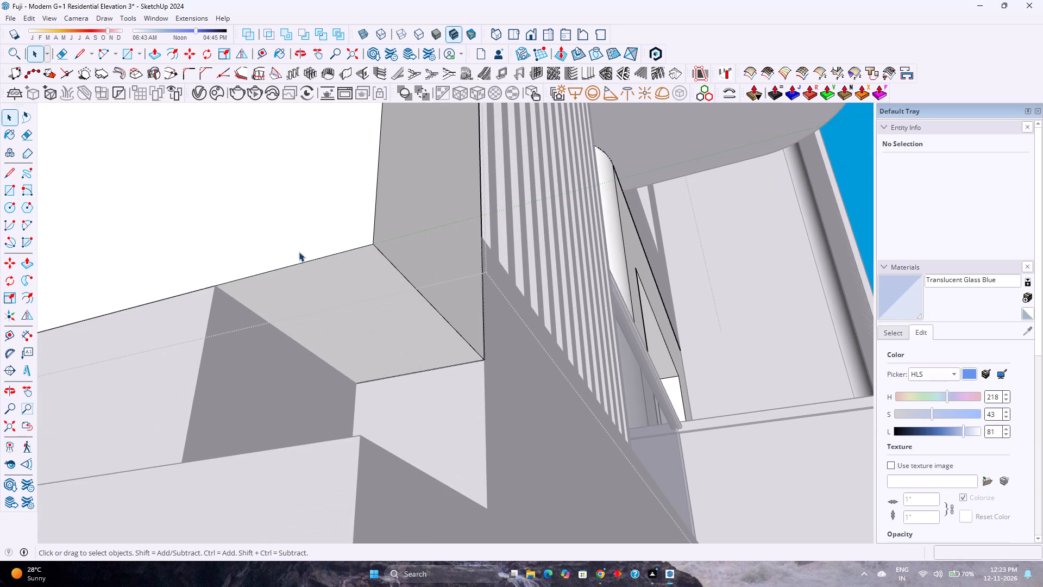
pyautogui.click(72, 57)
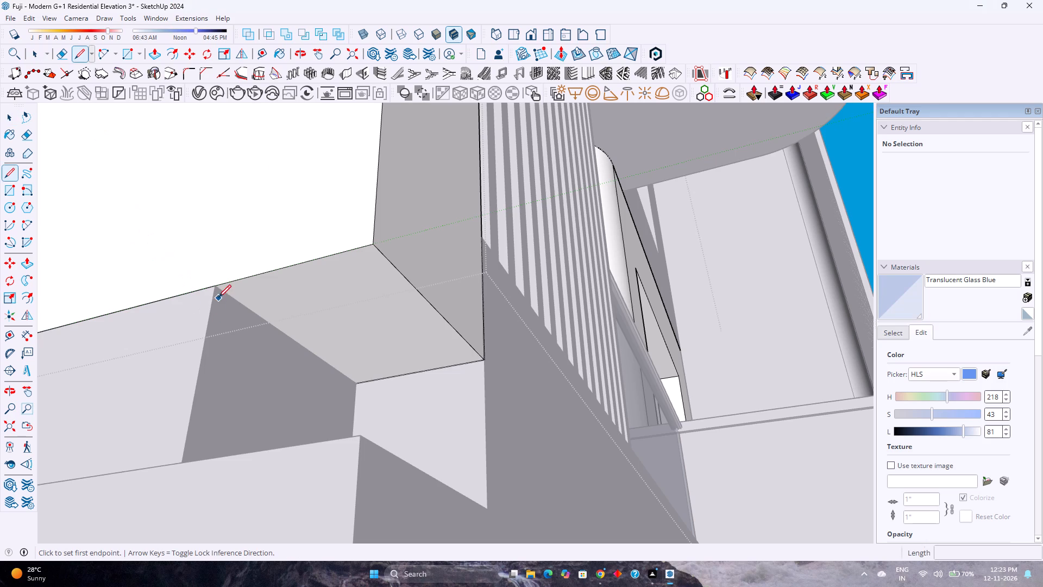
pyautogui.click(216, 288)
pyautogui.click(357, 389)
# Pull the wall's underside face down 6" to the top of the wall below, filling the notch, and exit the group.
pyautogui.press('p')
pyautogui.click(351, 322)
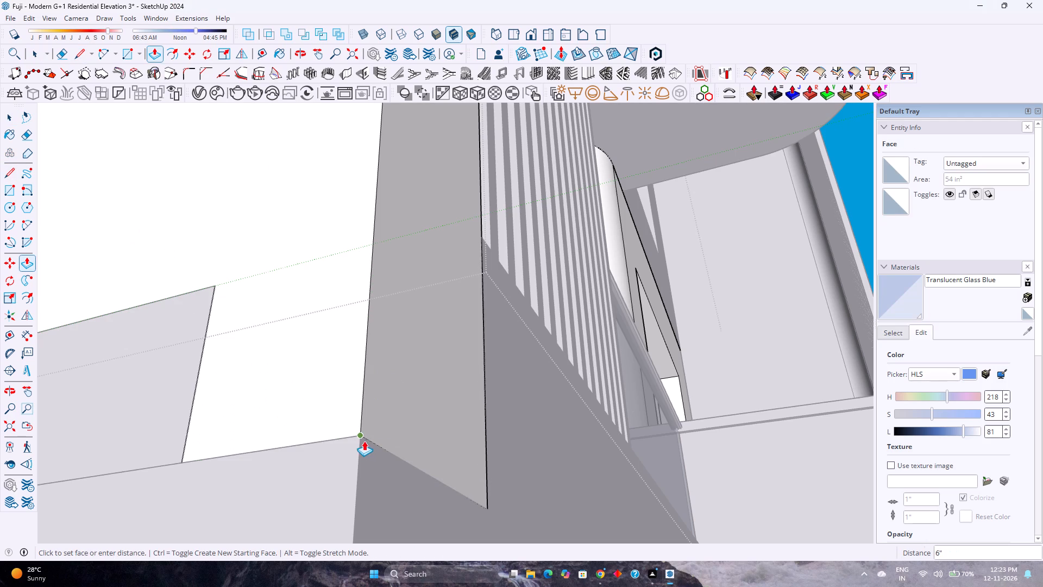
pyautogui.click(360, 440)
pyautogui.scroll(-3, 373, 406)
pyautogui.press('space')
pyautogui.scroll(-2, 373, 406)
pyautogui.press('Escape')
pyautogui.scroll(-3, 375, 403)
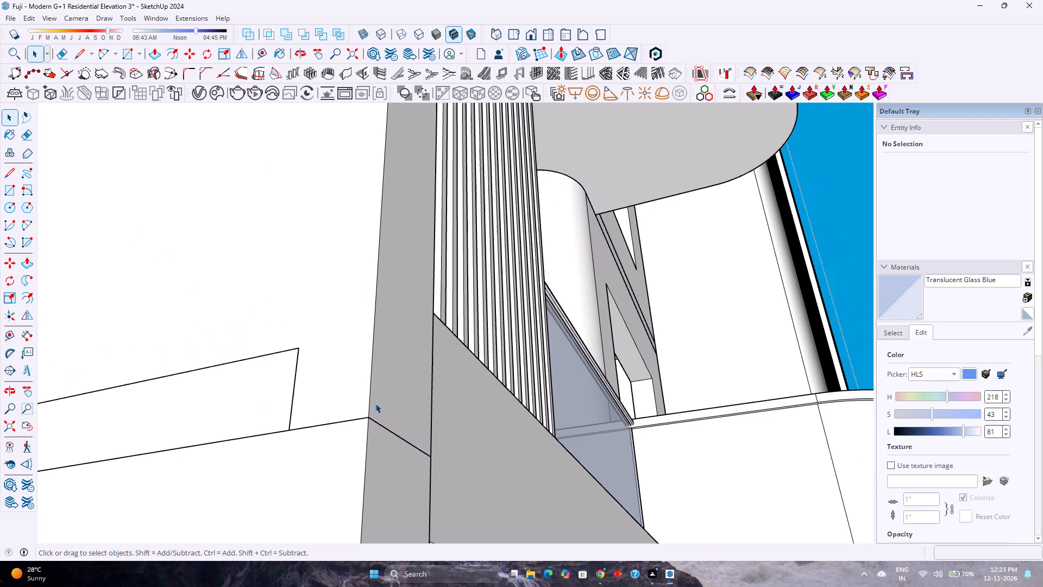
pyautogui.scroll(-5, 375, 403)
pyautogui.moveTo(376, 395); pyautogui.dragTo(305, 433, button='middle')
pyautogui.middleClick(305, 433)
pyautogui.scroll(-5, 305, 433)
pyautogui.moveTo(348, 398); pyautogui.dragTo(233, 514, button='middle')
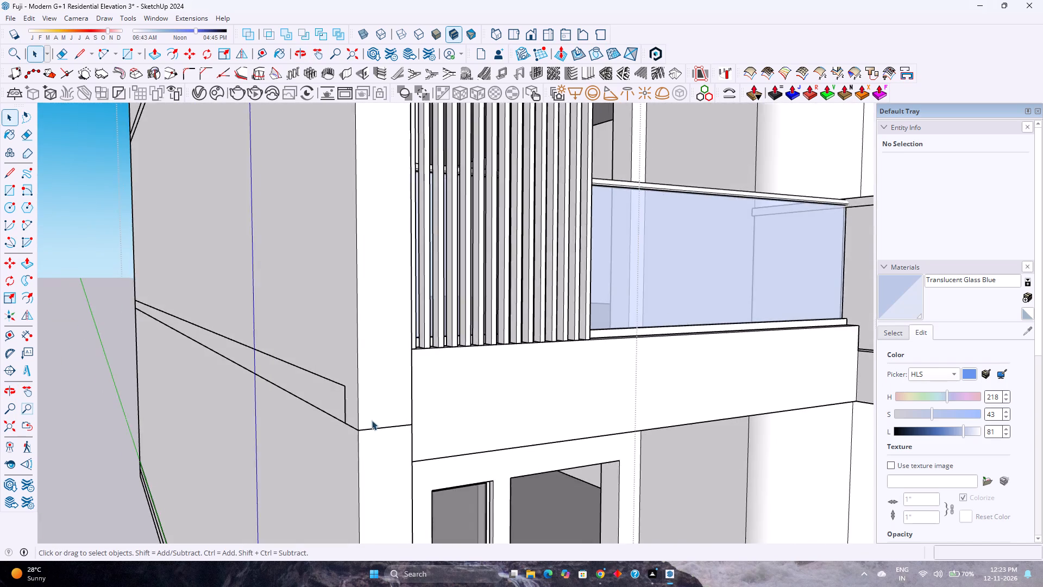
pyautogui.scroll(-8, 372, 420)
pyautogui.scroll(-15, 372, 417)
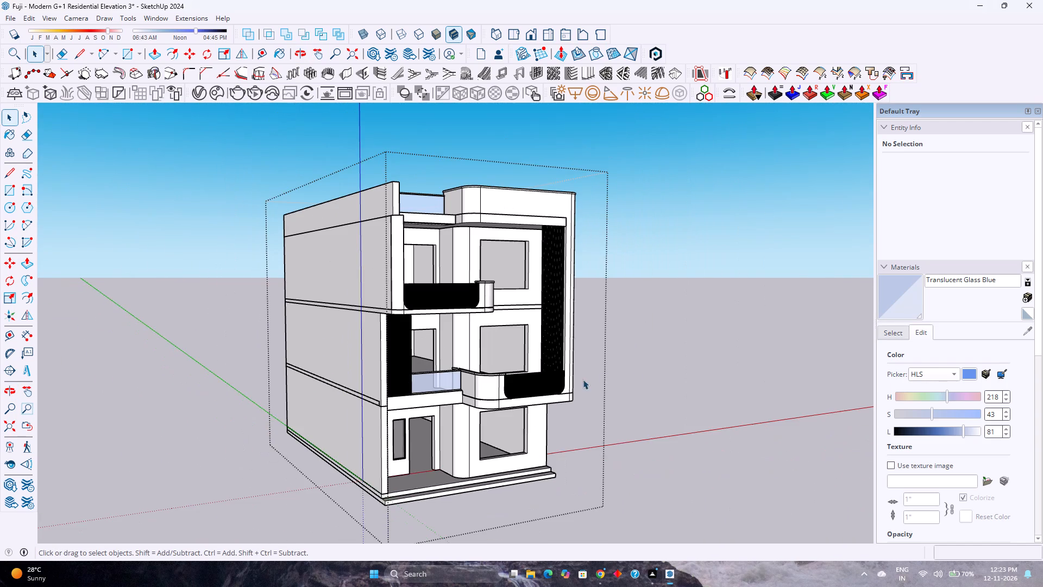
pyautogui.click(644, 366)
# Save the model.
pyautogui.scroll(1, 640, 366)
pyautogui.moveTo(639, 366); pyautogui.dragTo(445, 353, button='middle')
pyautogui.scroll(3, 401, 346)
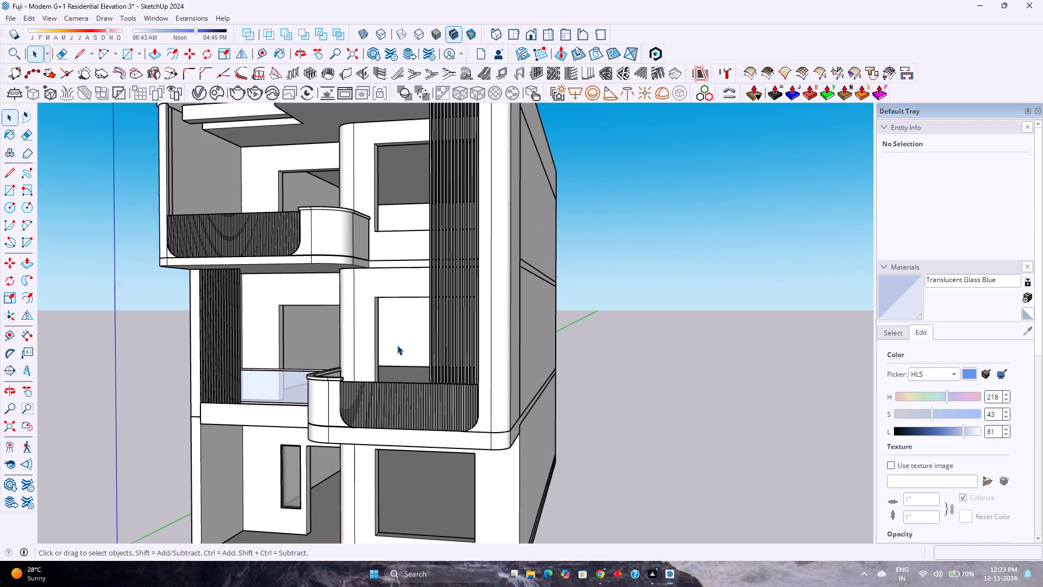
pyautogui.hotkey('ctrl', 's')
# Examine the front elevation around the first-floor balcony, its louvre screens and the glass railing.
pyautogui.scroll(-3, 356, 397)
pyautogui.moveTo(310, 397); pyautogui.dragTo(395, 405, button='middle')
pyautogui.middleClick(395, 405)
pyautogui.scroll(-2, 394, 401)
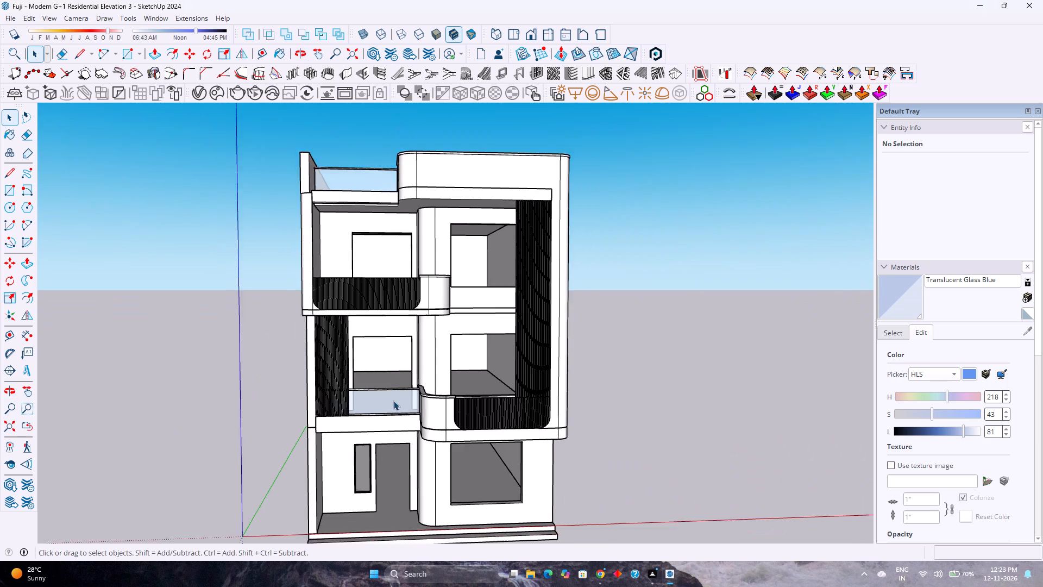
pyautogui.scroll(3, 386, 397)
pyautogui.moveTo(389, 403); pyautogui.dragTo(392, 386, button='middle')
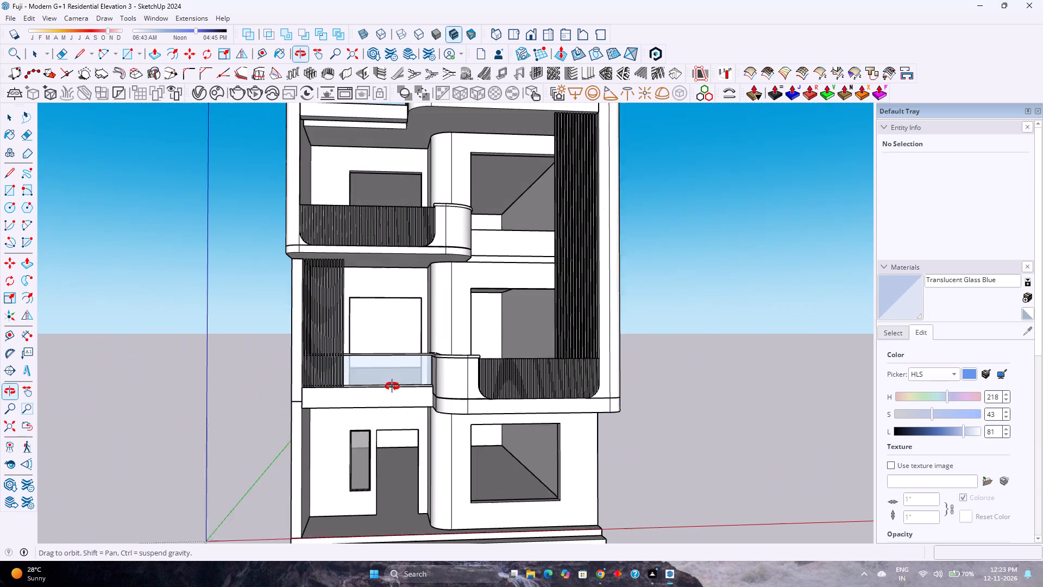
pyautogui.moveTo(392, 386); pyautogui.dragTo(393, 386, button='middle')
pyautogui.scroll(-3, 386, 383)
pyautogui.scroll(2, 386, 383)
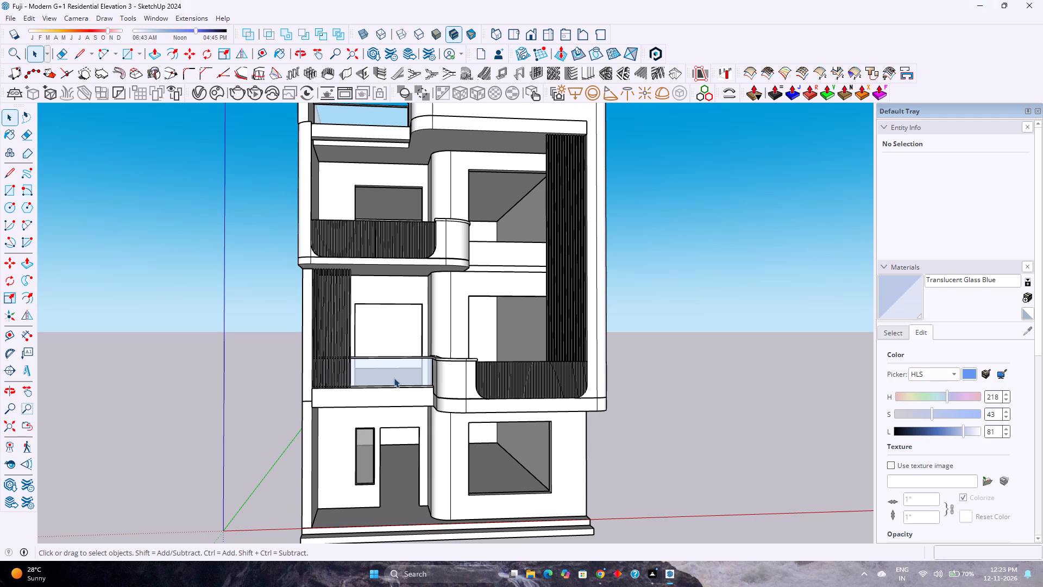
# Open the floor slab above the glass-railed balcony for editing and select its underside face.
pyautogui.scroll(2, 476, 283)
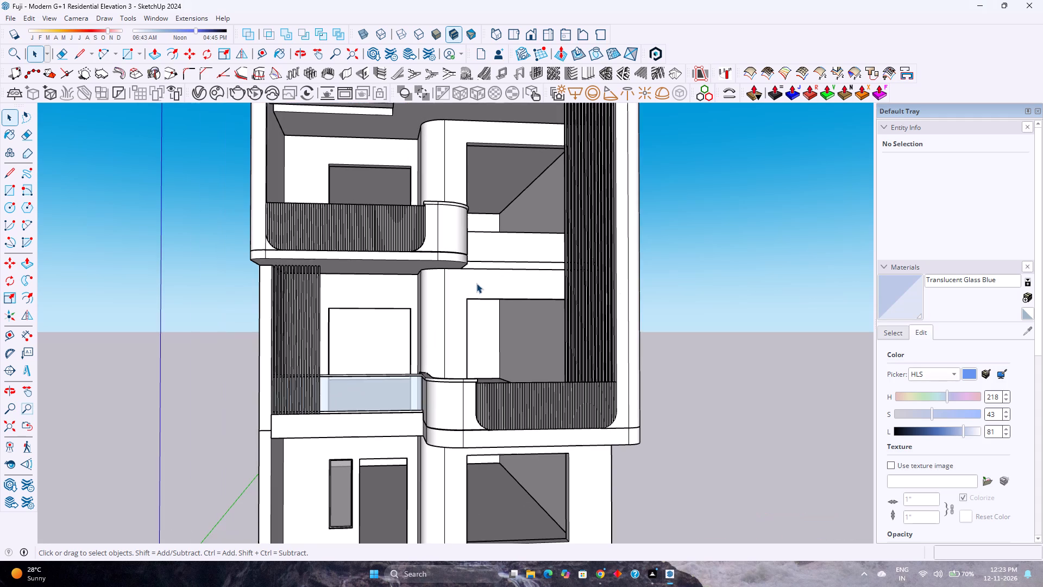
pyautogui.scroll(2, 448, 281)
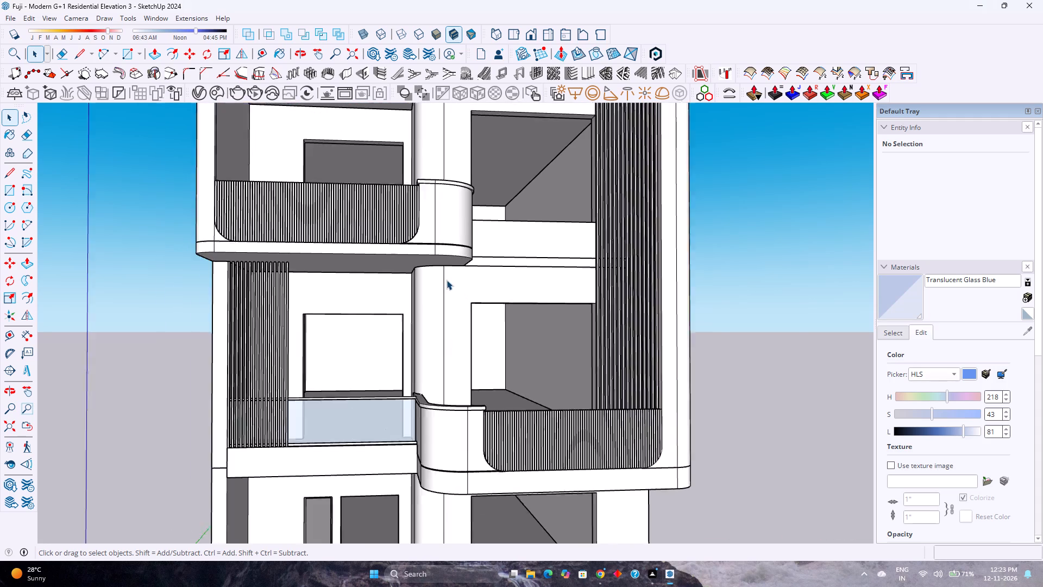
pyautogui.scroll(9, 447, 280)
pyautogui.moveTo(420, 272); pyautogui.dragTo(419, 272, button='middle')
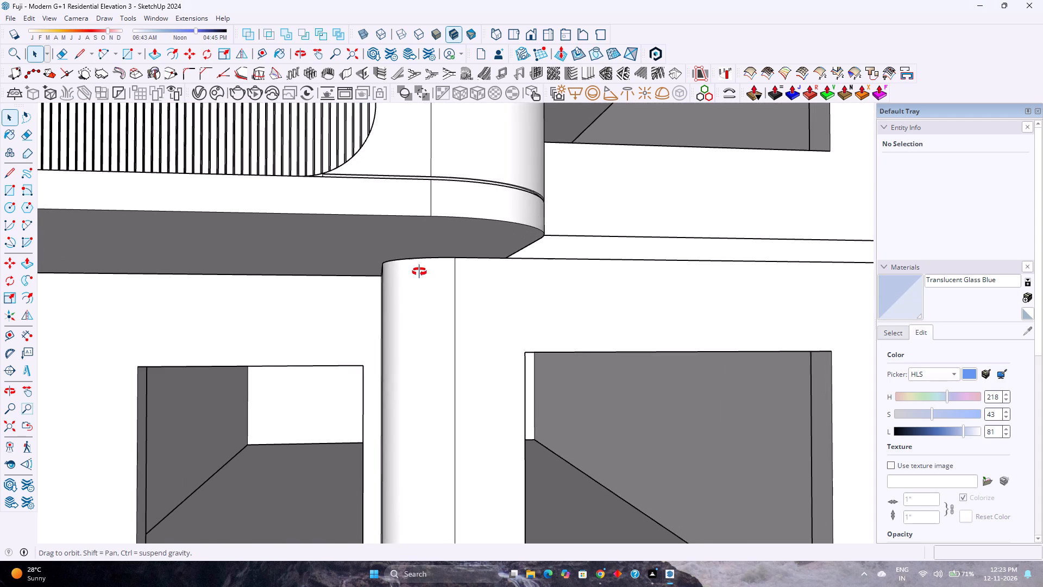
pyautogui.moveTo(419, 272); pyautogui.dragTo(412, 240, button='middle')
pyautogui.doubleClick(410, 224)
pyautogui.scroll(3, 401, 228)
pyautogui.doubleClick(384, 238)
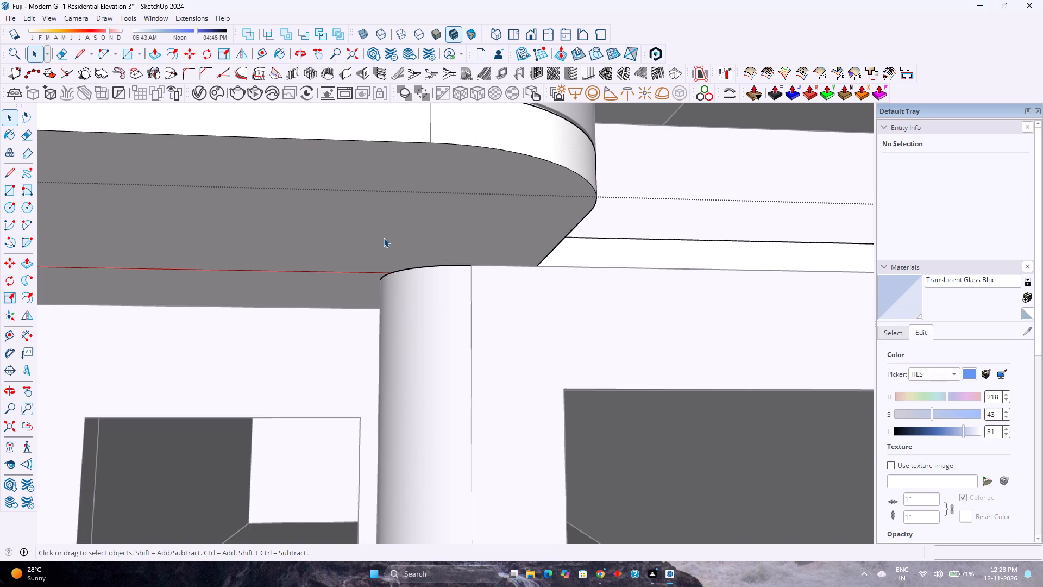
pyautogui.click(384, 238)
# Draw a line across the slab underside from the recessed back wall's corner to the edge of the curved column.
pyautogui.scroll(-5, 384, 239)
pyautogui.moveTo(432, 272); pyautogui.dragTo(607, 275, button='middle')
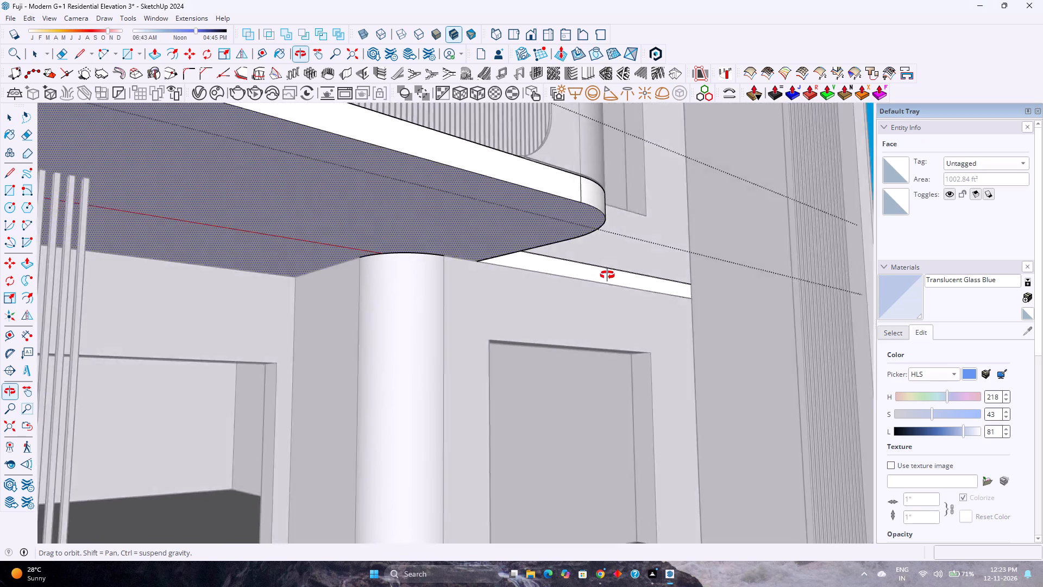
pyautogui.moveTo(607, 275); pyautogui.dragTo(436, 218, button='middle')
pyautogui.middleClick(436, 218)
pyautogui.scroll(1, 372, 258)
pyautogui.scroll(-5, 372, 258)
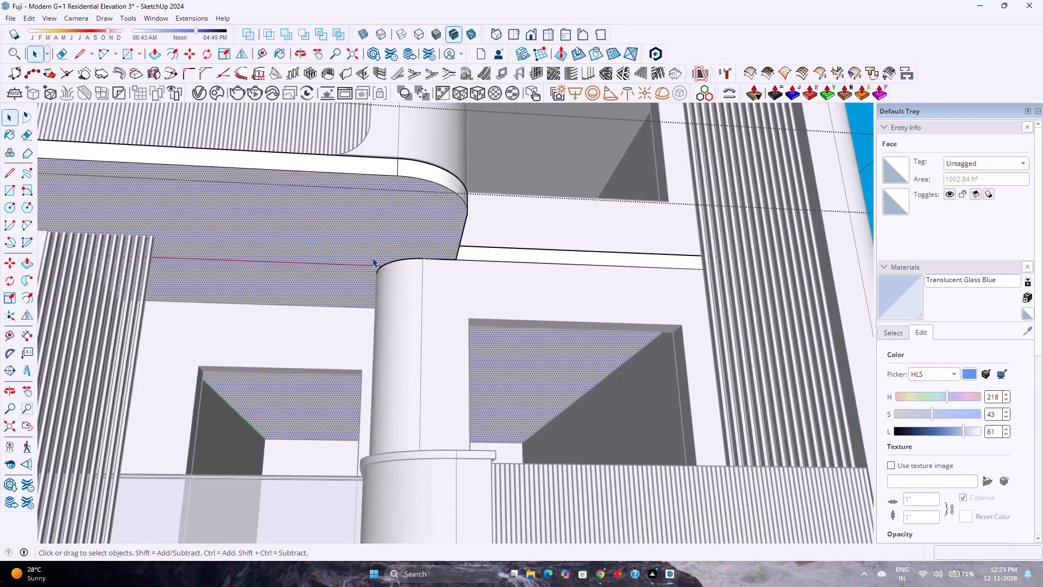
pyautogui.scroll(-2, 372, 258)
pyautogui.keyDown('shift'); pyautogui.moveTo(320, 277); pyautogui.dragTo(444, 282, button='middle'); pyautogui.keyUp('shift')
pyautogui.keyDown('shift'); pyautogui.middleClick(444, 282); pyautogui.keyUp('shift')
pyautogui.moveTo(458, 285); pyautogui.dragTo(435, 470, button='middle')
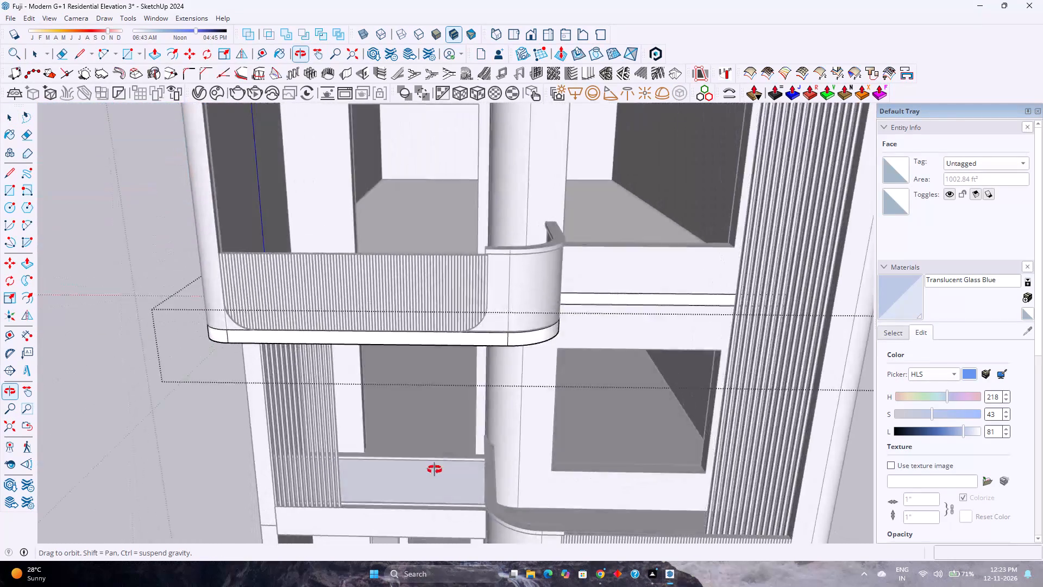
pyautogui.moveTo(435, 470); pyautogui.dragTo(371, 327, button='middle')
pyautogui.middleClick(371, 327)
pyautogui.scroll(3, 428, 293)
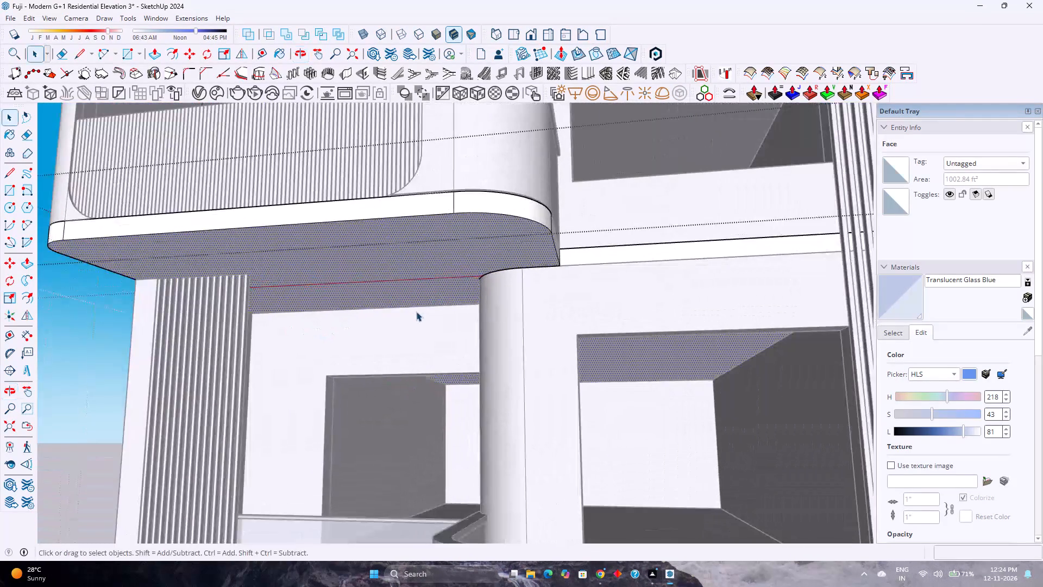
pyautogui.scroll(4, 416, 311)
pyautogui.moveTo(416, 311); pyautogui.dragTo(496, 268, button='middle')
pyautogui.middleClick(496, 268)
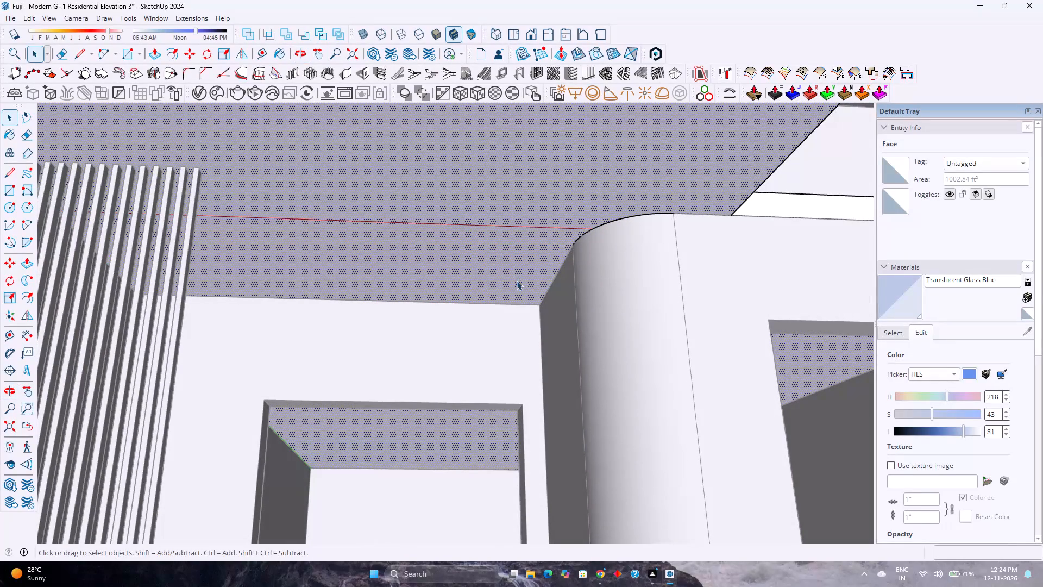
pyautogui.press('l')
pyautogui.click(539, 309)
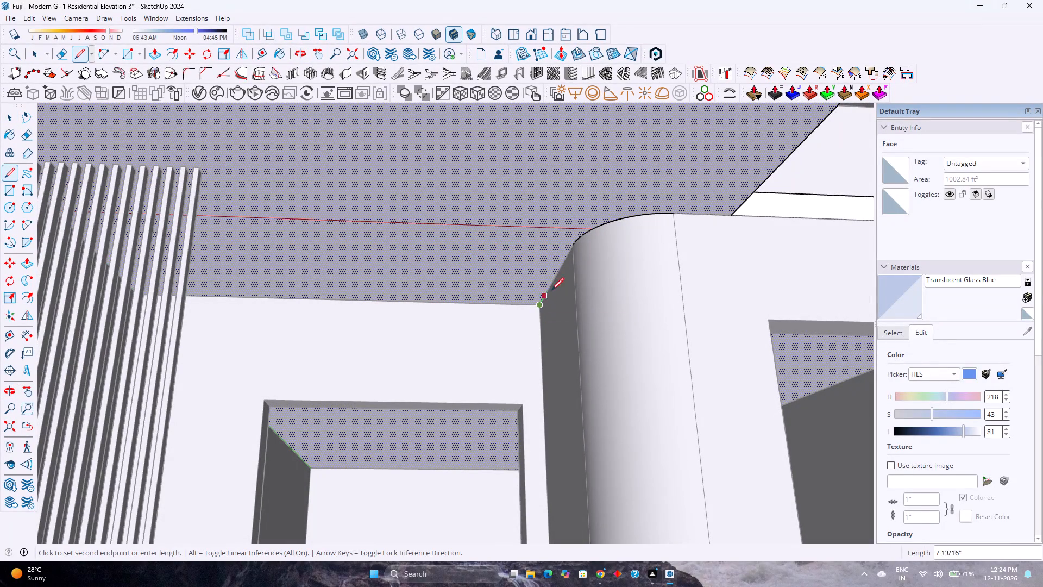
pyautogui.click(576, 246)
pyautogui.scroll(2, 545, 300)
pyautogui.moveTo(545, 300); pyautogui.dragTo(502, 333, button='middle')
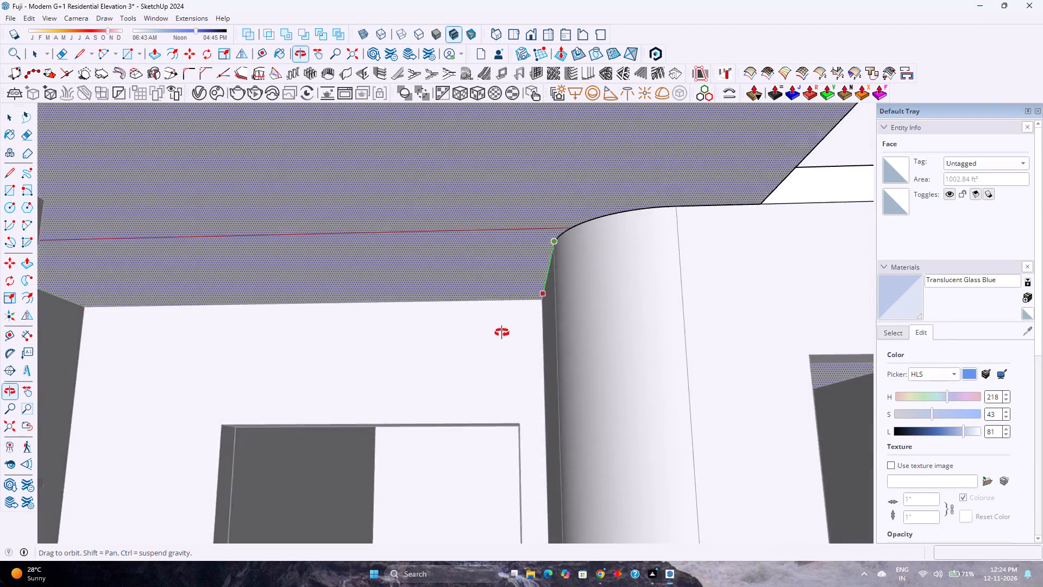
pyautogui.moveTo(502, 333); pyautogui.dragTo(517, 314, button='middle')
pyautogui.press('Escape')
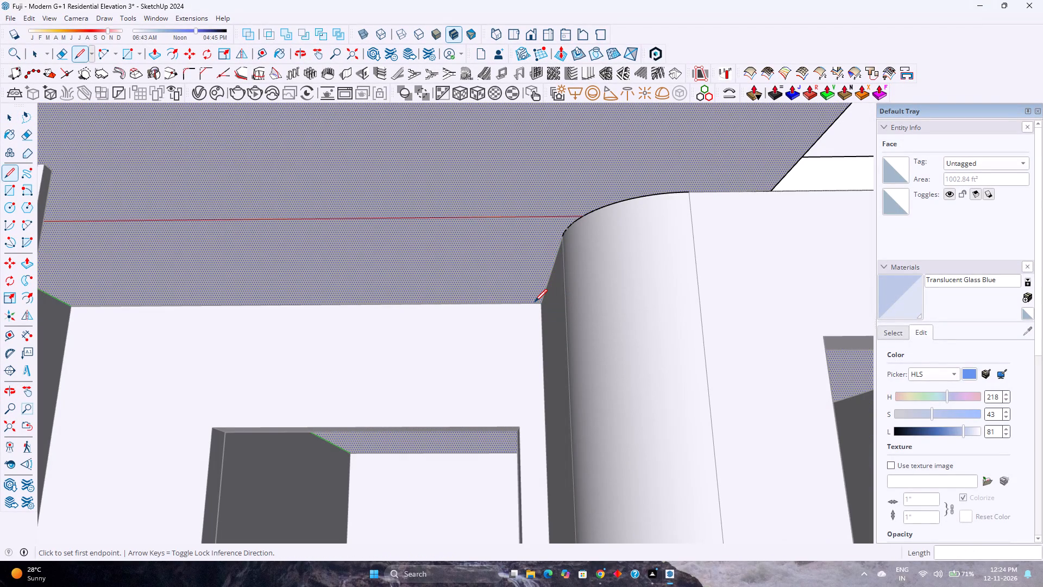
# Draw a 10' 5" line along the red axis from the back wall's corner to the slab's outer side edge.
pyautogui.click(537, 304)
pyautogui.scroll(-2, 442, 296)
pyautogui.keyDown('shift'); pyautogui.moveTo(410, 295); pyautogui.dragTo(597, 317, button='middle'); pyautogui.keyUp('shift')
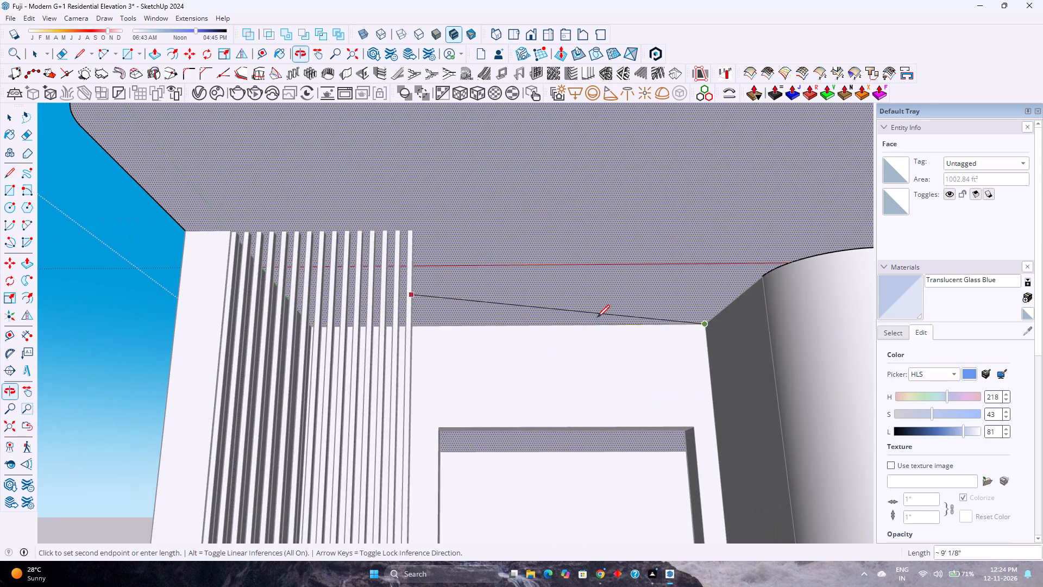
pyautogui.moveTo(594, 316); pyautogui.dragTo(455, 308, button='middle')
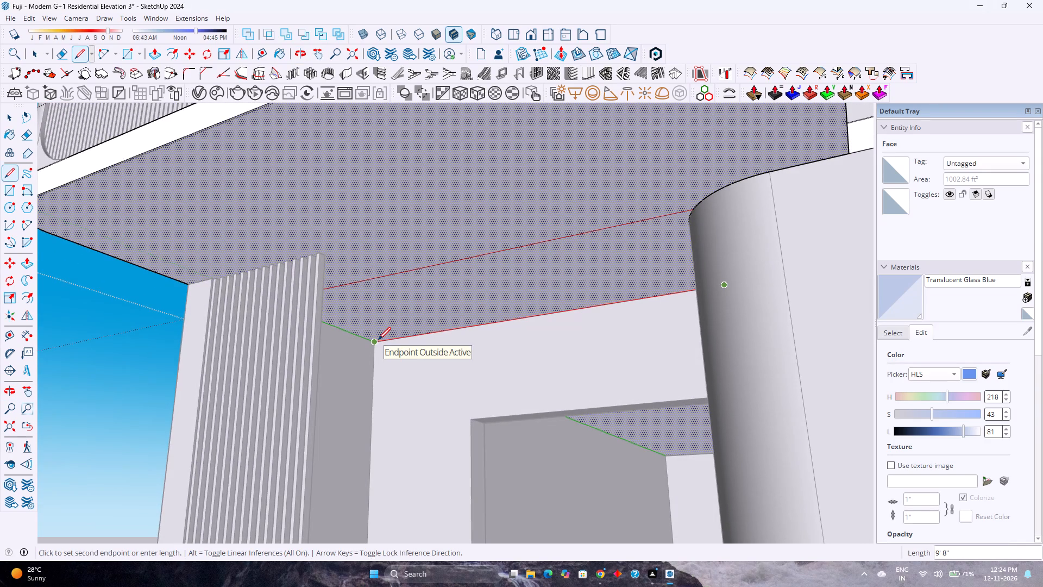
pyautogui.press('Right')
pyautogui.moveTo(370, 335); pyautogui.dragTo(468, 343, button='middle')
pyautogui.scroll(-3, 467, 341)
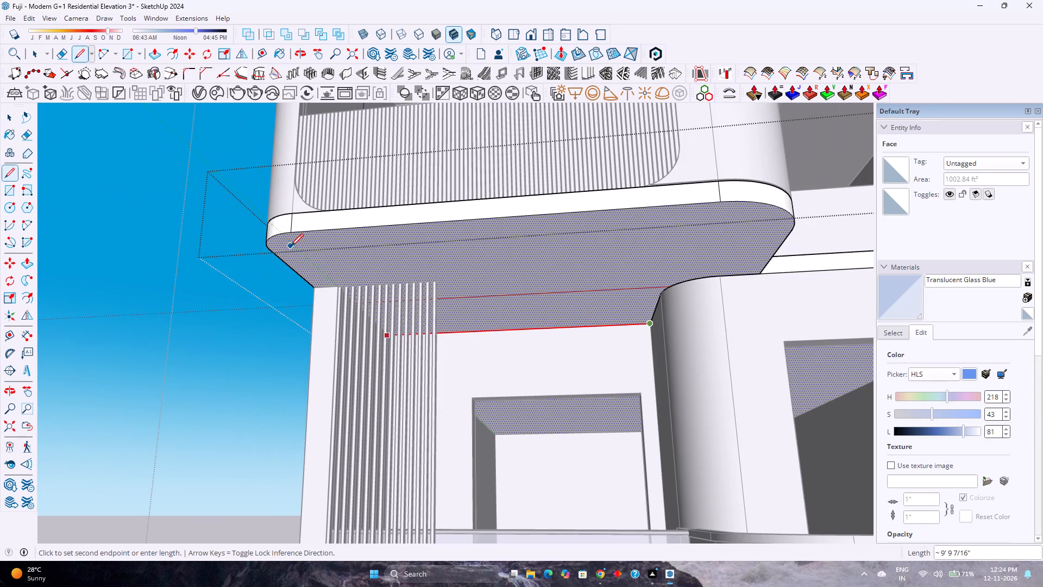
pyautogui.scroll(5, 270, 263)
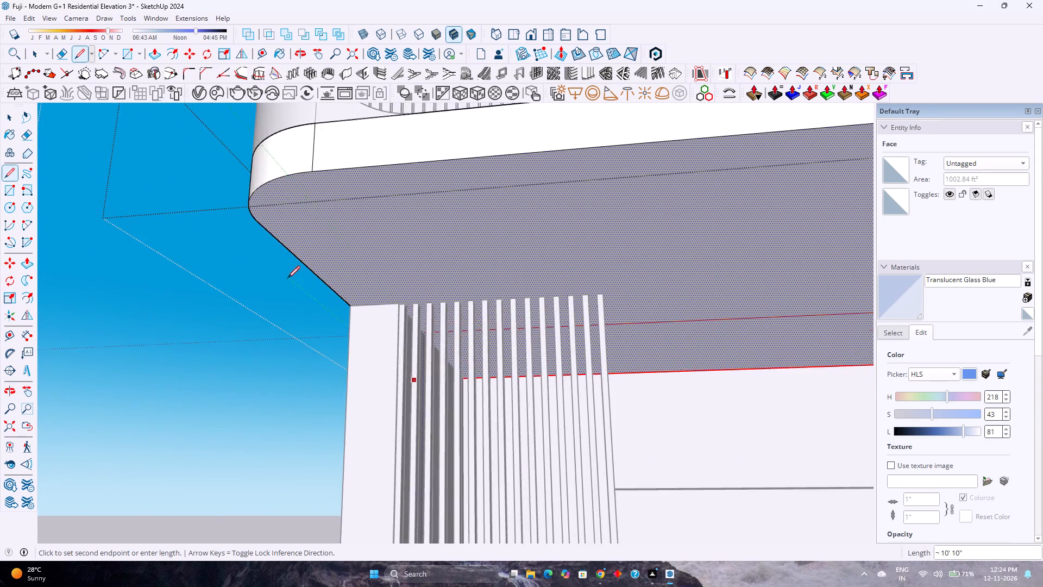
pyautogui.scroll(2, 287, 278)
pyautogui.moveTo(287, 280); pyautogui.dragTo(428, 304, button='middle')
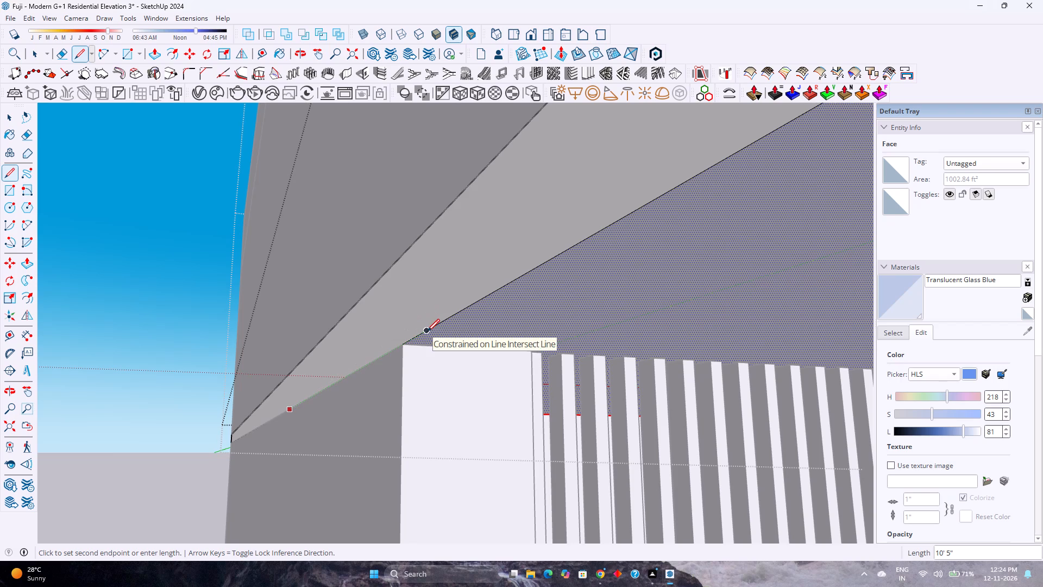
pyautogui.moveTo(426, 332); pyautogui.dragTo(403, 329, button='middle')
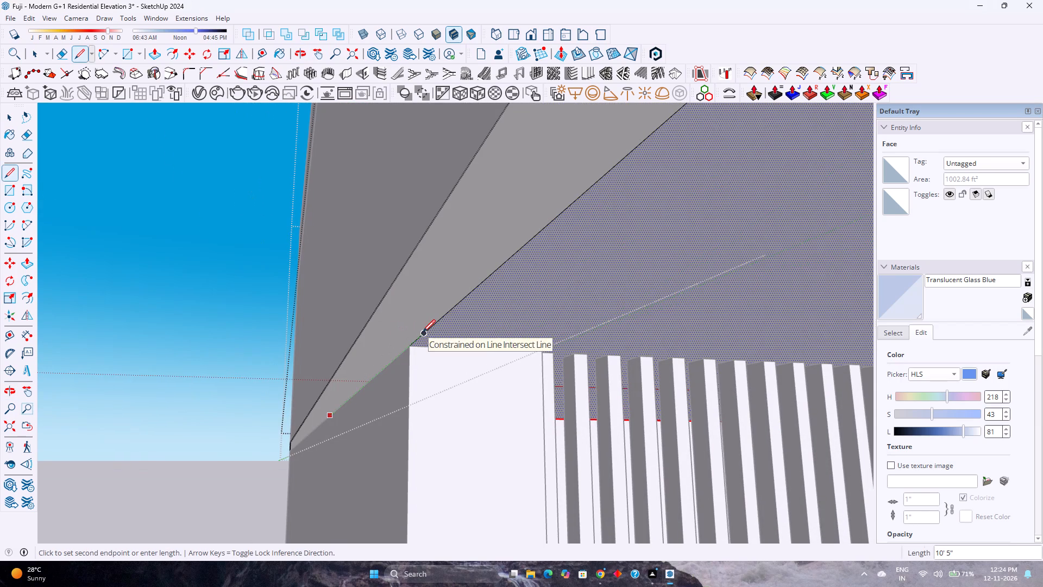
pyautogui.click(423, 332)
# Pull the balcony part of the slab underside down 9", change the distance to 6", and exit the group.
pyautogui.scroll(-9, 423, 332)
pyautogui.moveTo(550, 352); pyautogui.dragTo(429, 311, button='middle')
pyautogui.scroll(-4, 419, 305)
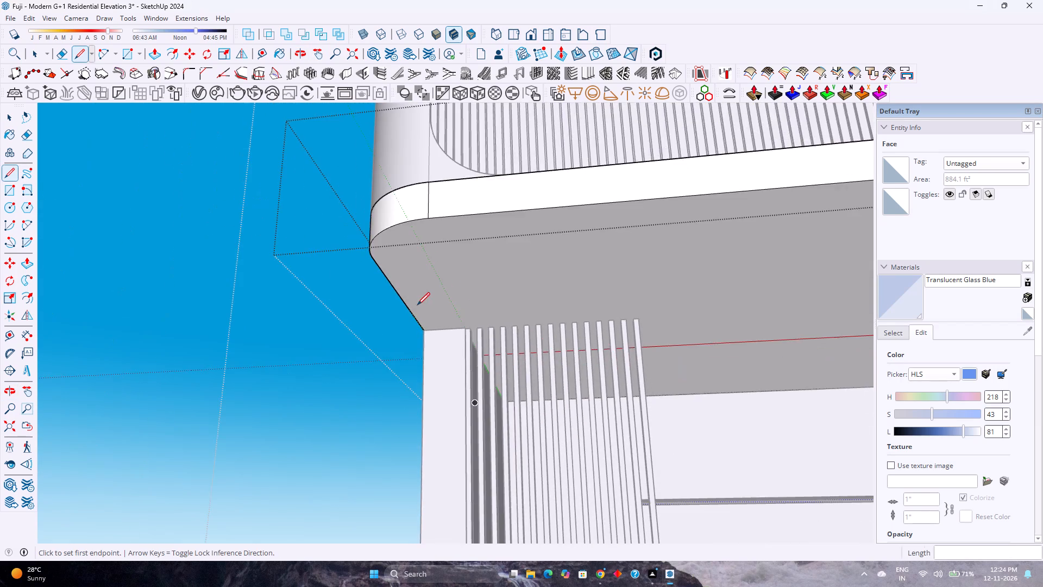
pyautogui.scroll(-10, 417, 303)
pyautogui.scroll(1, 480, 341)
pyautogui.moveTo(480, 341); pyautogui.dragTo(501, 329, button='middle')
pyautogui.press('space')
pyautogui.click(608, 292)
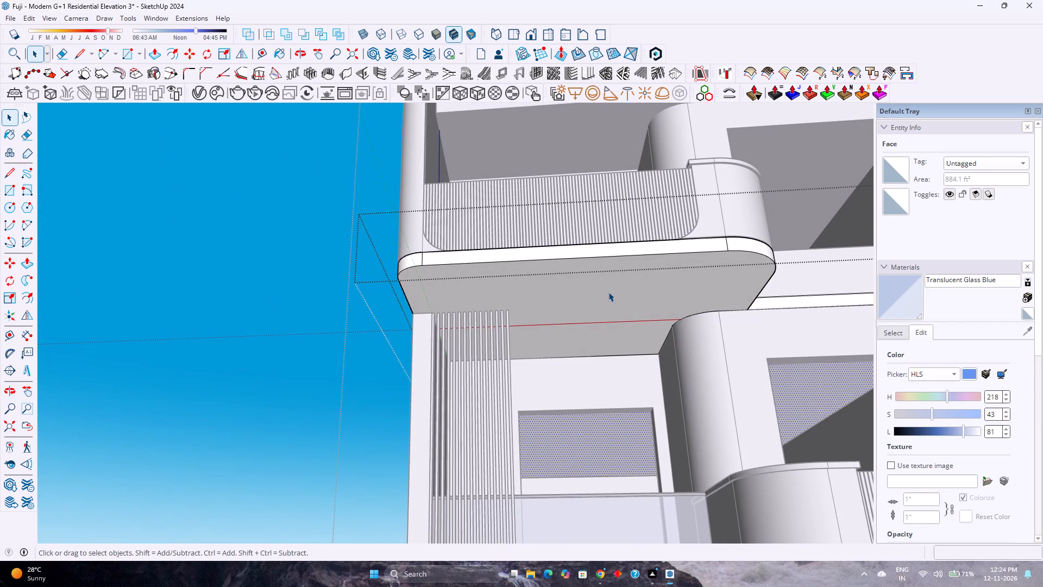
pyautogui.press('p')
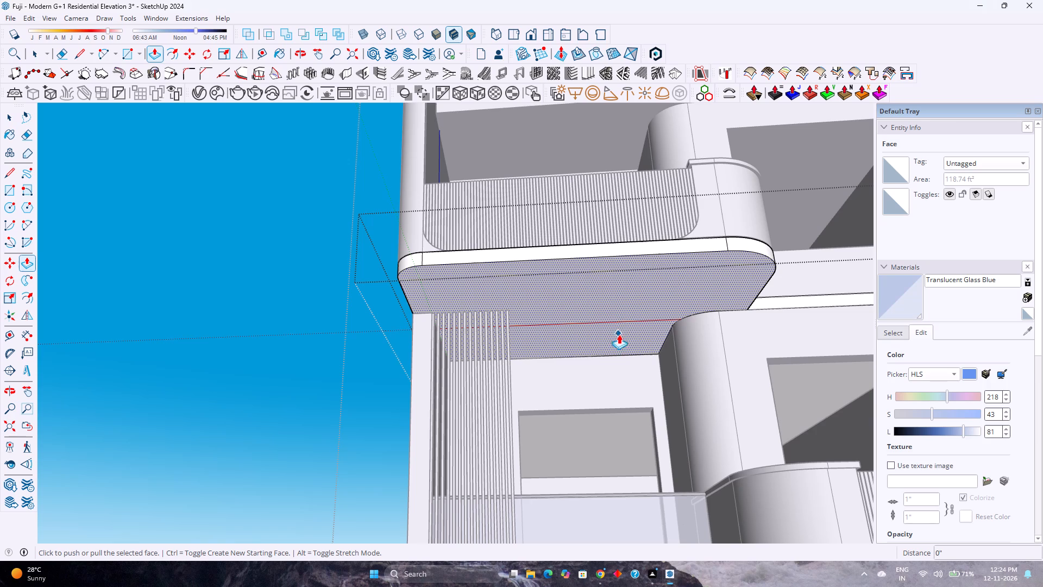
pyautogui.press('Escape')
pyautogui.click(613, 291)
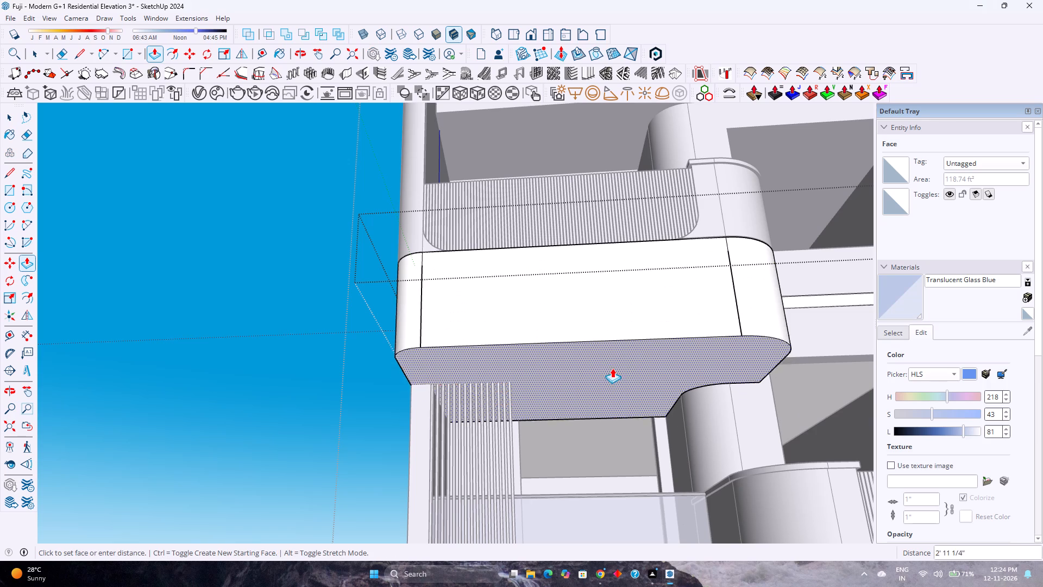
pyautogui.scroll(6, 606, 296)
pyautogui.moveTo(600, 290); pyautogui.dragTo(564, 366, button='middle')
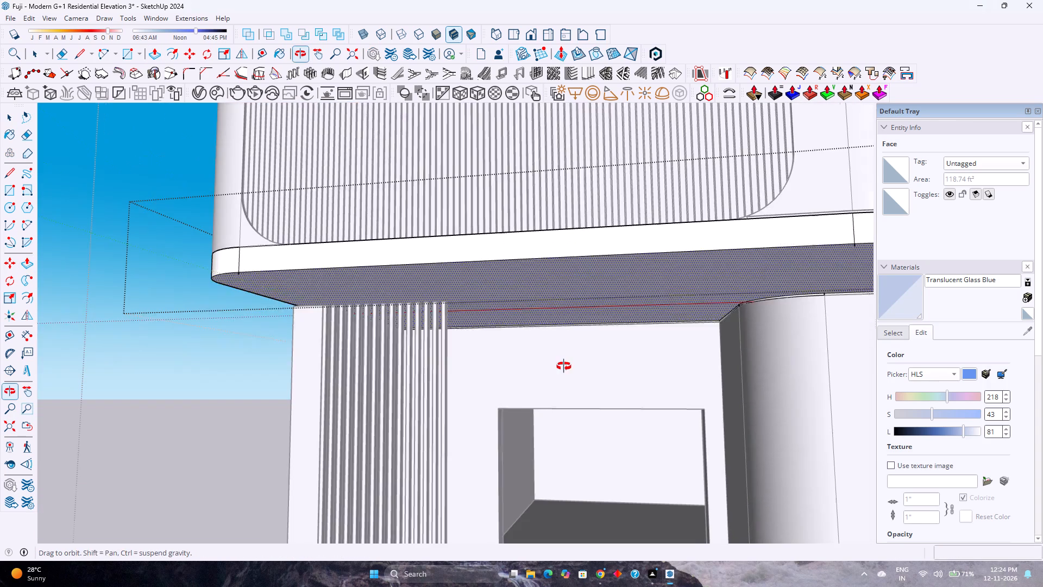
pyautogui.moveTo(564, 366); pyautogui.dragTo(563, 366, button='middle')
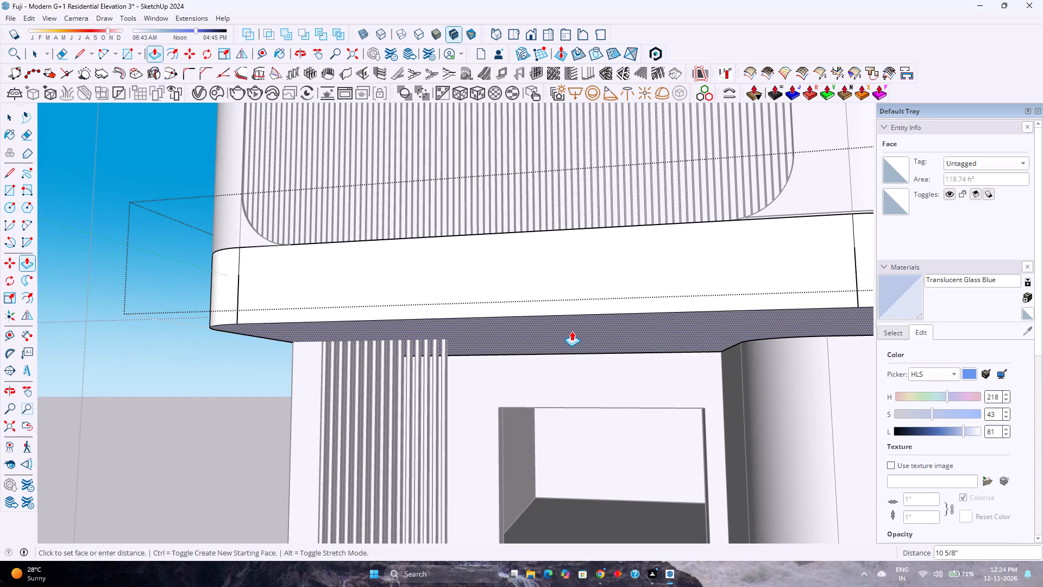
pyautogui.press('9')
pyautogui.press('Return')
pyautogui.scroll(-8, 562, 322)
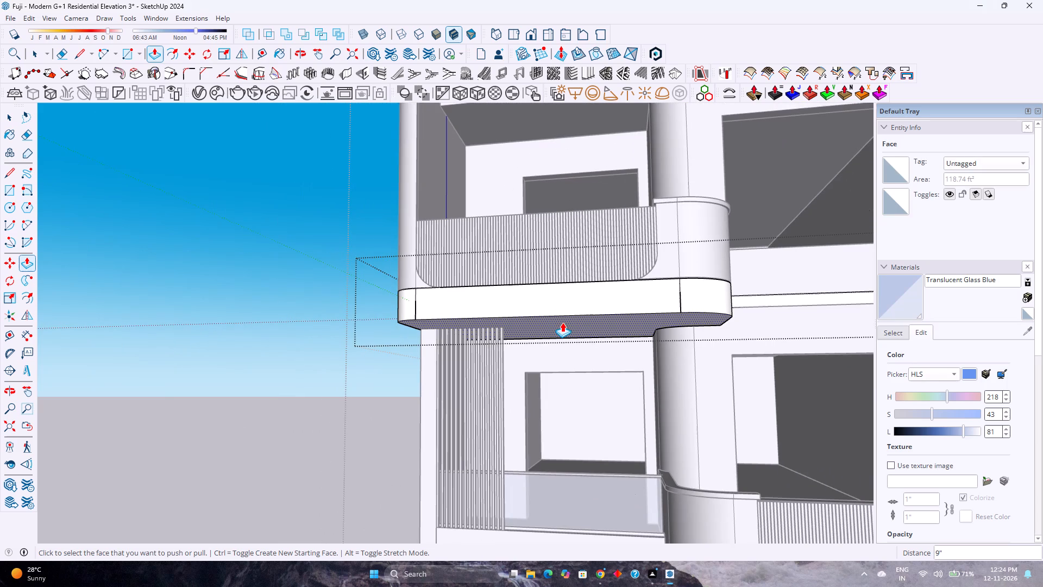
pyautogui.scroll(-2, 562, 320)
pyautogui.press('6')
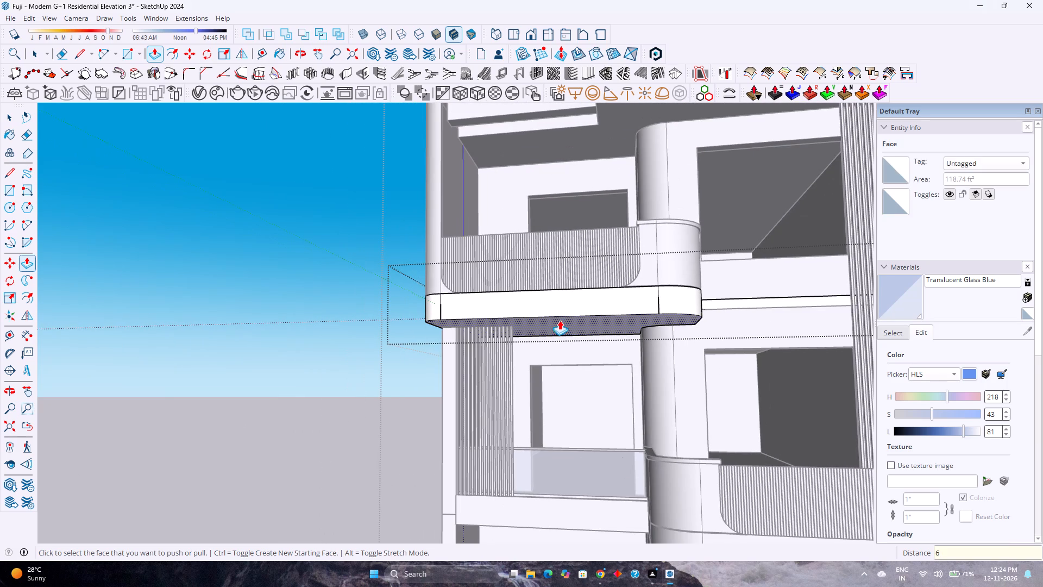
pyautogui.press('Return')
pyautogui.press('space')
pyautogui.scroll(2, 558, 324)
pyautogui.moveTo(558, 324); pyautogui.dragTo(421, 297, button='middle')
pyautogui.press('Escape')
# Scale the vertical louvre screen below the balcony slab to about 0.95 of its height, lowering its top to the slab underside.
pyautogui.click(467, 360)
pyautogui.scroll(5, 467, 357)
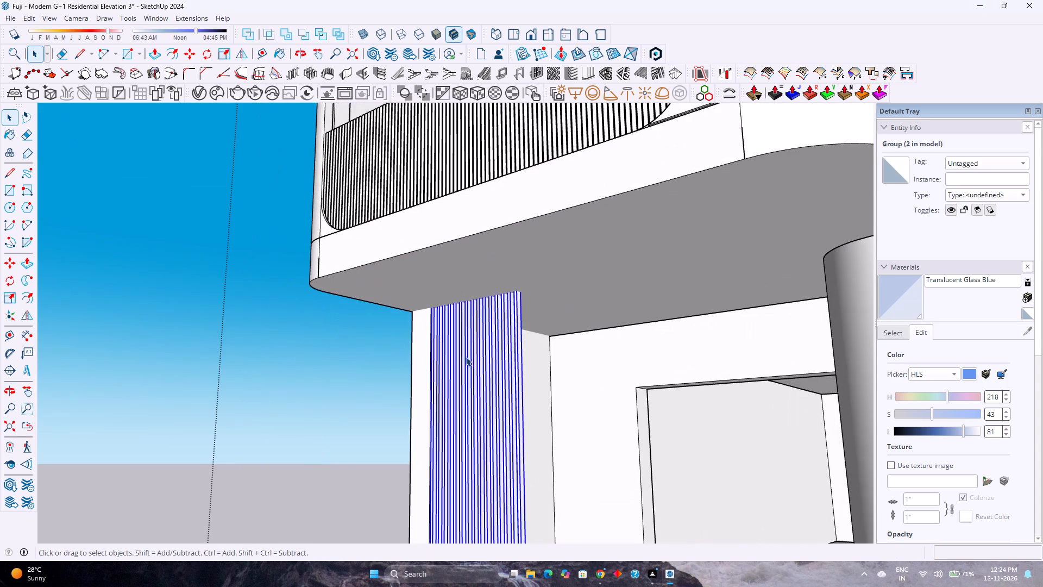
pyautogui.moveTo(466, 357); pyautogui.dragTo(486, 361, button='middle')
pyautogui.press('s')
pyautogui.press('k')
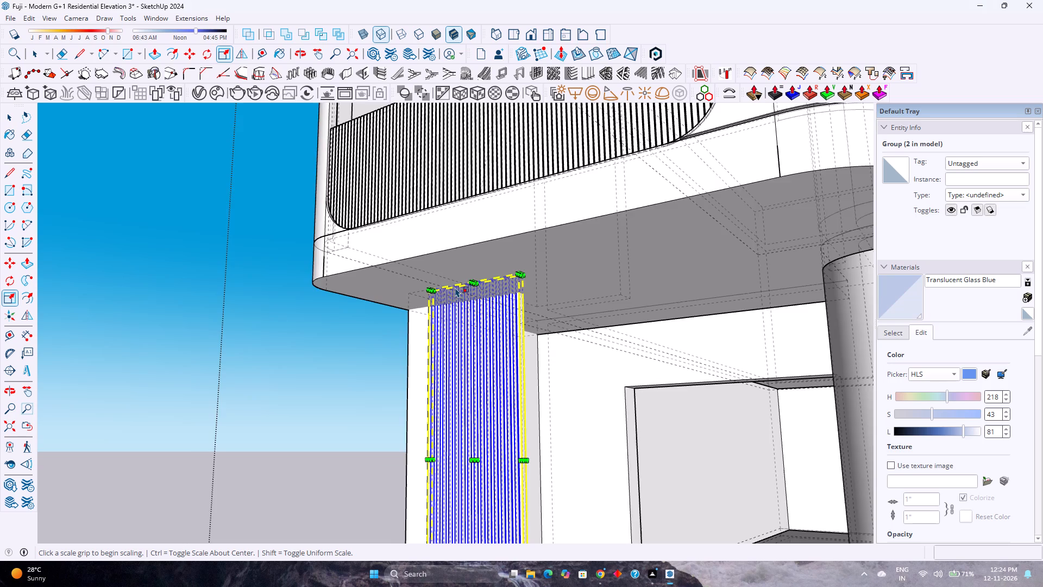
pyautogui.scroll(13, 455, 288)
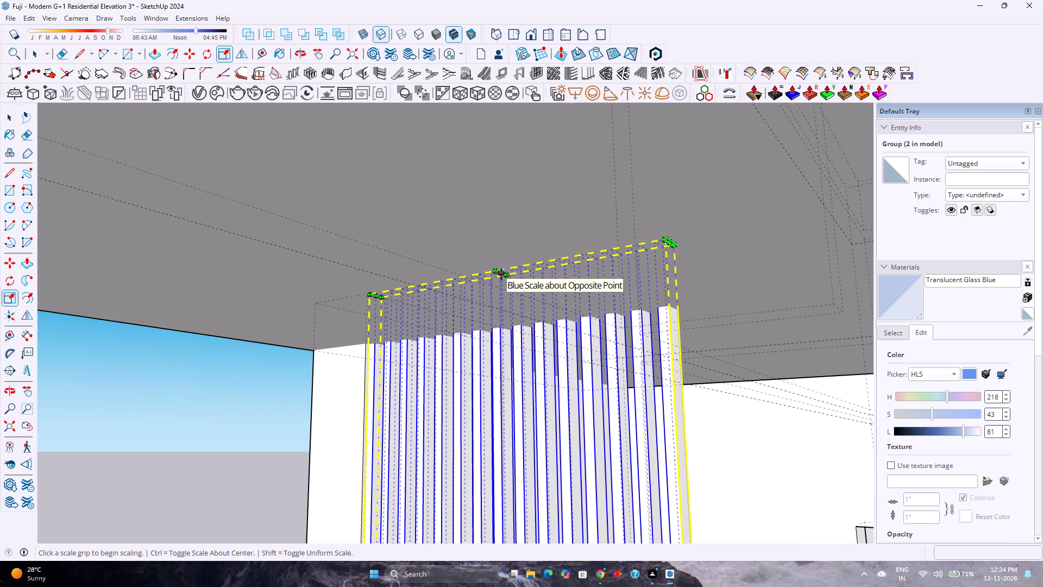
pyautogui.click(501, 274)
pyautogui.click(493, 317)
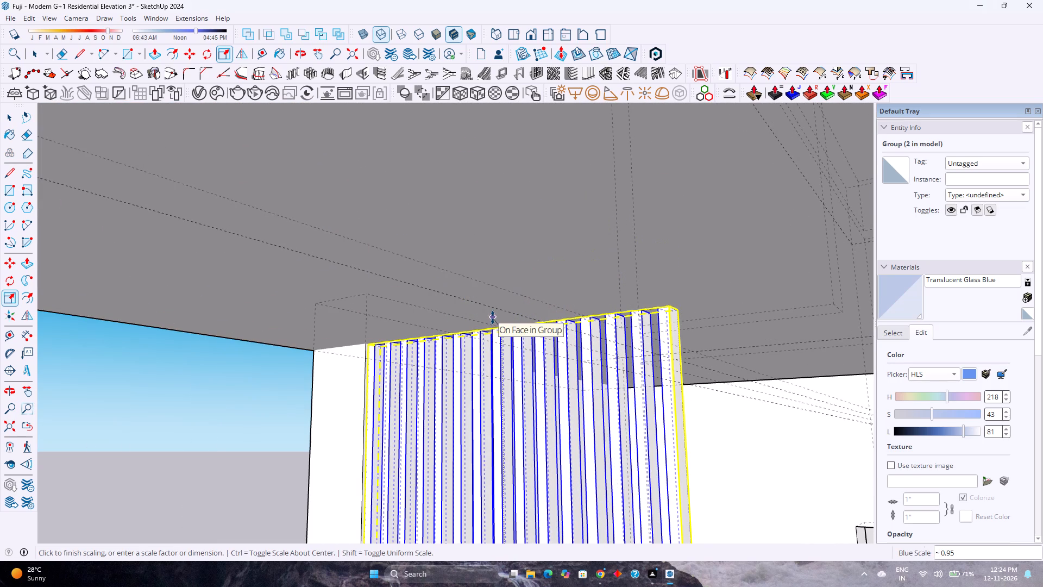
pyautogui.press('k')
pyautogui.press('space')
pyautogui.scroll(-4, 493, 333)
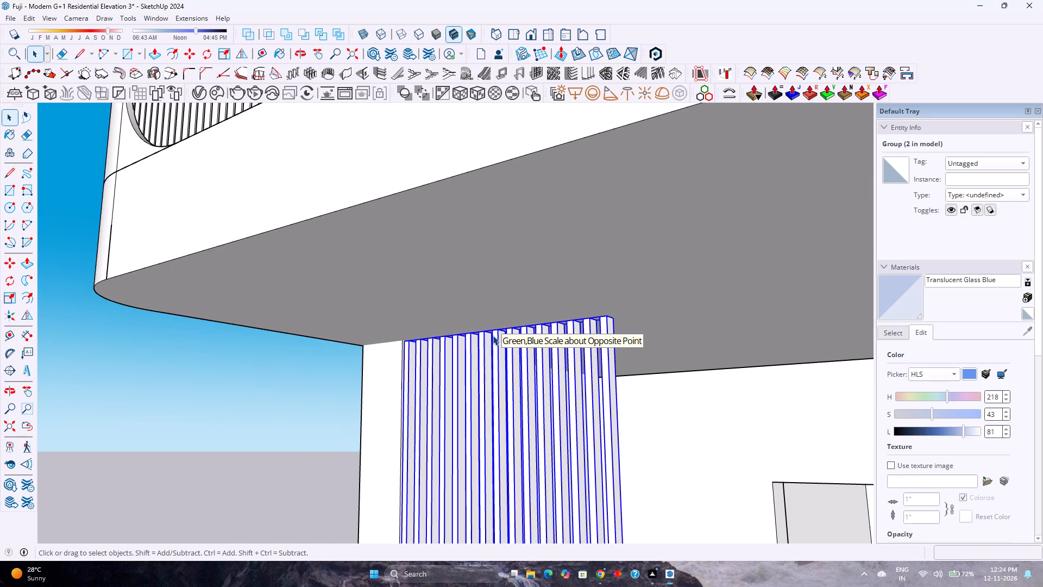
pyautogui.press('Escape')
# Examine the side wall, slab edge and louvre screen junctions beneath the deepened balcony slab.
pyautogui.scroll(-14, 493, 335)
pyautogui.moveTo(445, 356); pyautogui.dragTo(459, 362, button='middle')
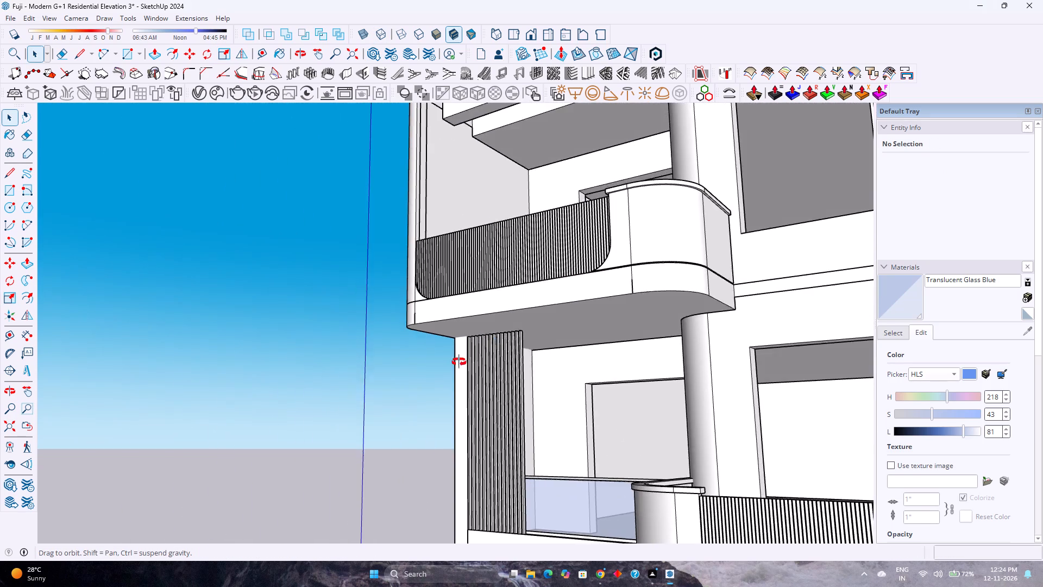
pyautogui.moveTo(459, 362); pyautogui.dragTo(808, 391, button='middle')
pyautogui.scroll(3, 404, 334)
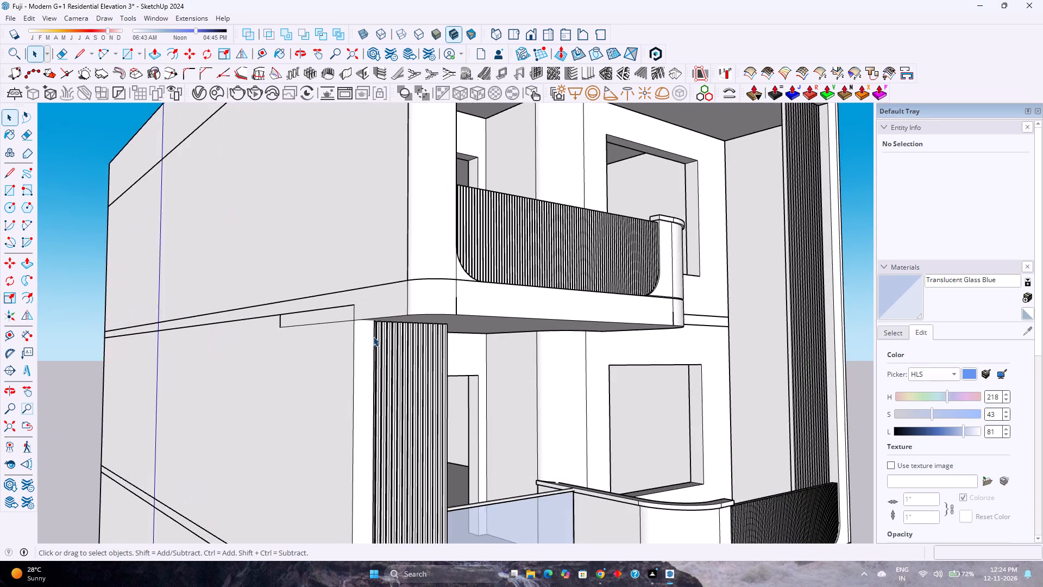
pyautogui.scroll(2, 373, 336)
pyautogui.moveTo(364, 338); pyautogui.dragTo(519, 365, button='middle')
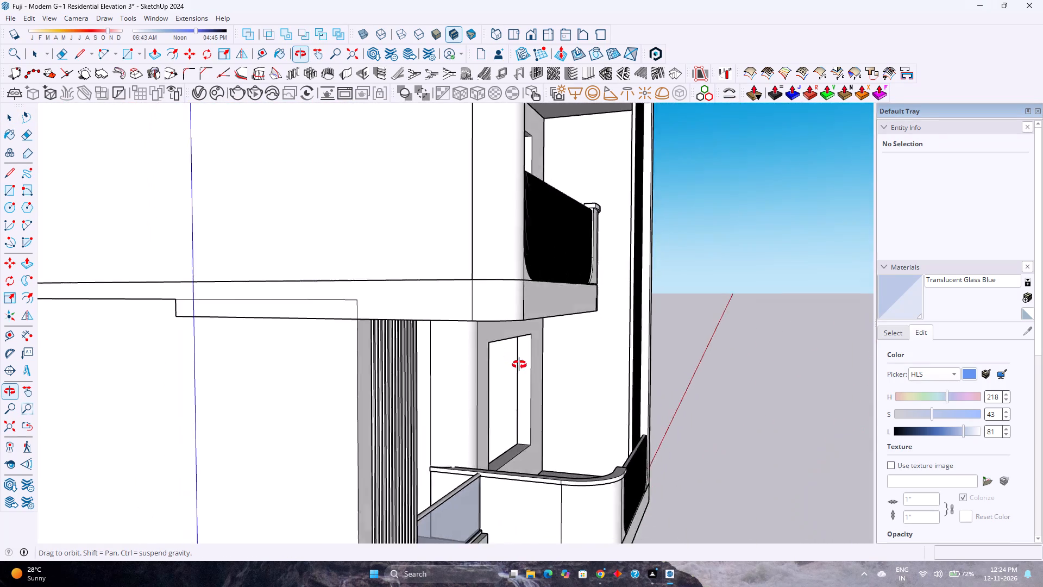
pyautogui.moveTo(519, 365); pyautogui.dragTo(301, 284, button='middle')
pyautogui.scroll(4, 393, 330)
pyautogui.moveTo(400, 338); pyautogui.dragTo(380, 332, button='middle')
pyautogui.moveTo(380, 332); pyautogui.dragTo(197, 317, button='middle')
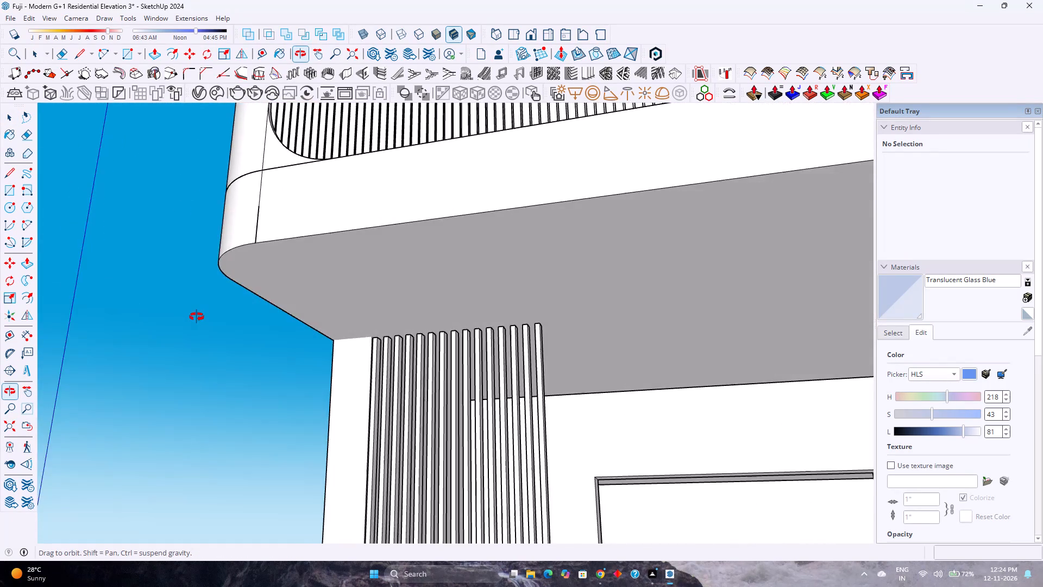
# Open the balcony slab group and outline its underside over the side wall with a 5' 11 1/2" line and a 9" line to the outer corner.
pyautogui.moveTo(197, 317); pyautogui.dragTo(559, 344, button='middle')
pyautogui.scroll(1, 559, 344)
pyautogui.scroll(-7, 385, 330)
pyautogui.scroll(2, 392, 324)
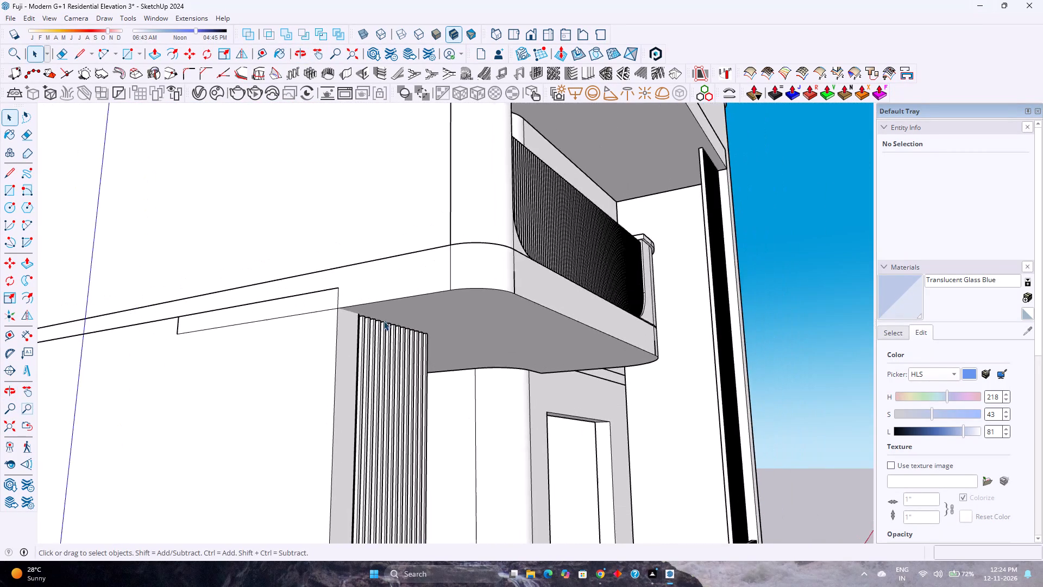
pyautogui.scroll(3, 384, 321)
pyautogui.moveTo(384, 321); pyautogui.dragTo(77, 316, button='middle')
pyautogui.scroll(1, 539, 365)
pyautogui.moveTo(533, 363); pyautogui.dragTo(327, 327, button='middle')
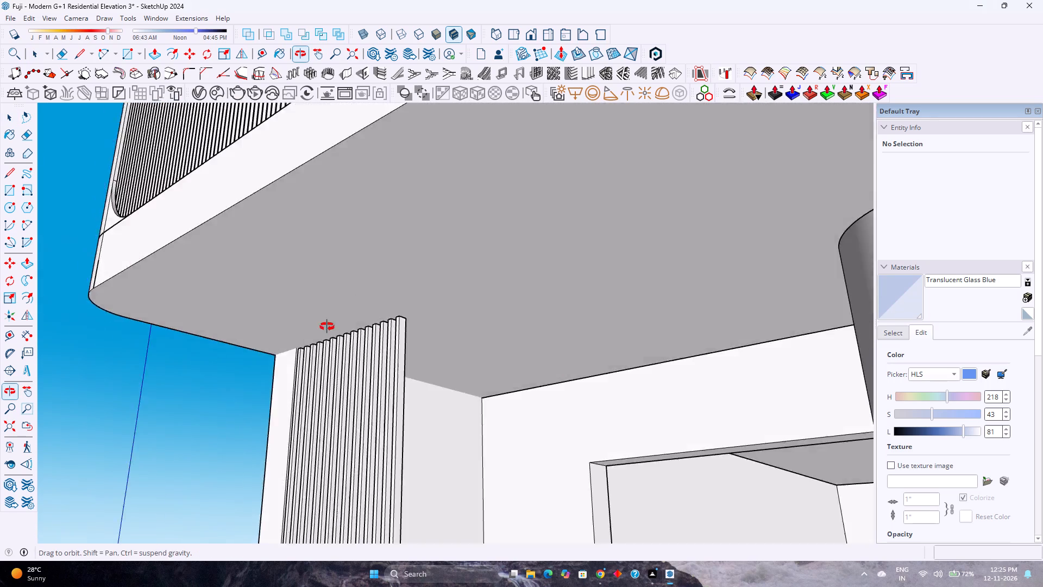
pyautogui.moveTo(327, 327); pyautogui.dragTo(215, 327, button='middle')
pyautogui.middleClick(215, 327)
pyautogui.click(497, 338)
pyautogui.doubleClick(497, 338)
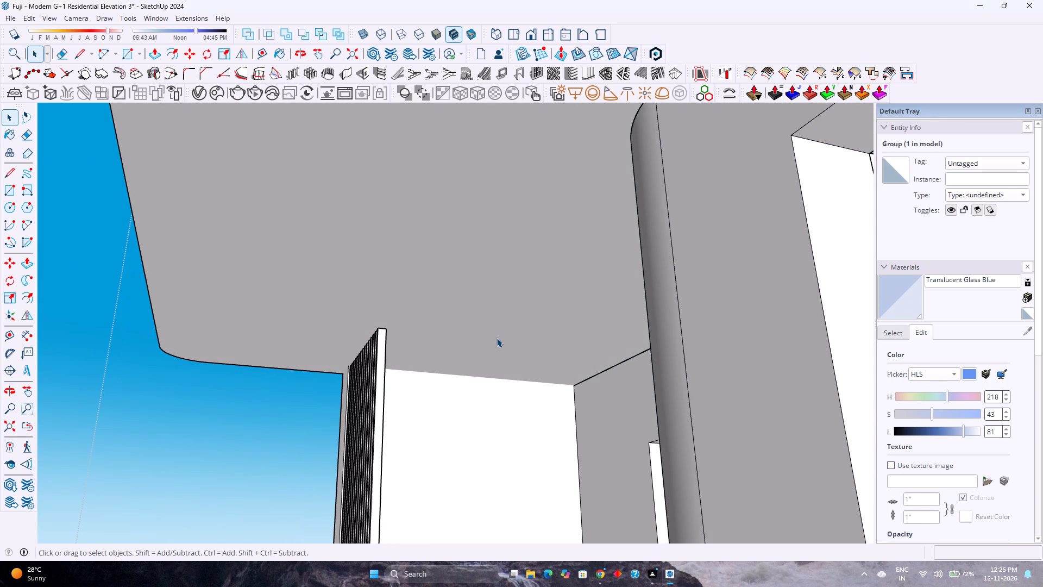
pyautogui.doubleClick(497, 327)
pyautogui.scroll(4, 497, 327)
pyautogui.scroll(2, 517, 377)
pyautogui.moveTo(517, 378); pyautogui.dragTo(519, 399, button='middle')
pyautogui.press('l')
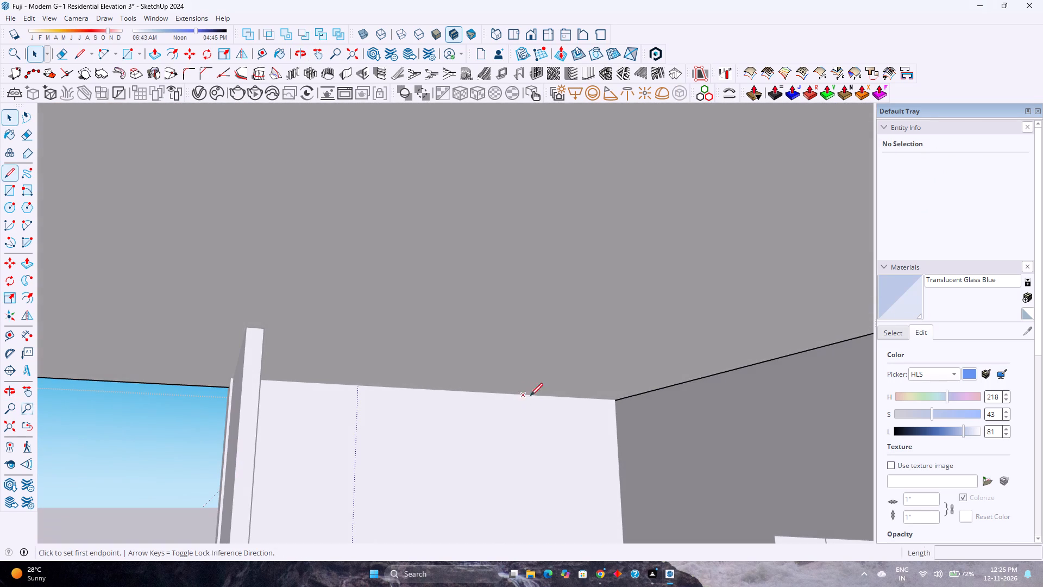
pyautogui.click(612, 402)
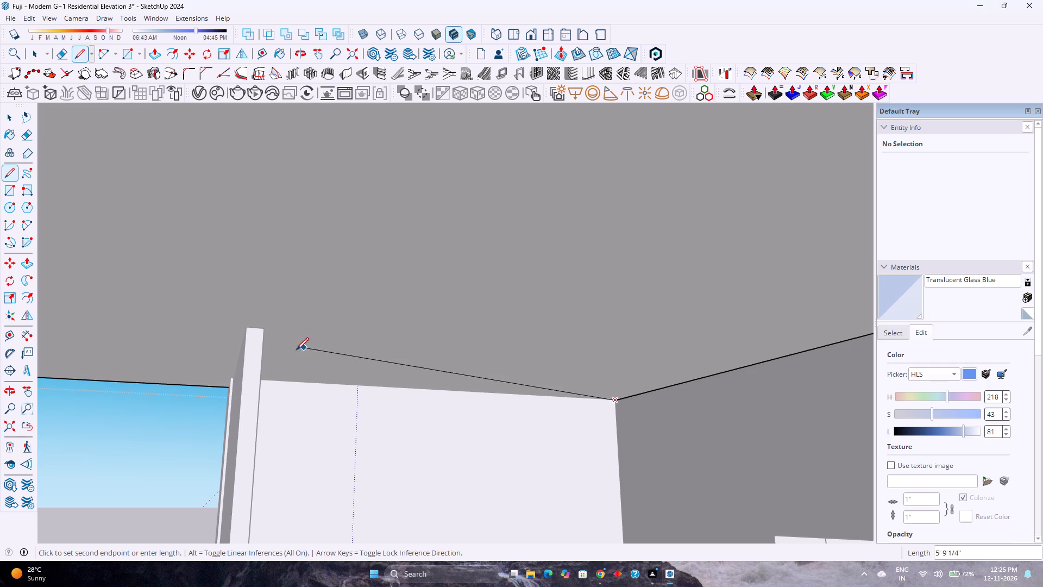
pyautogui.moveTo(229, 367); pyautogui.dragTo(544, 370, button='middle')
pyautogui.middleClick(544, 370)
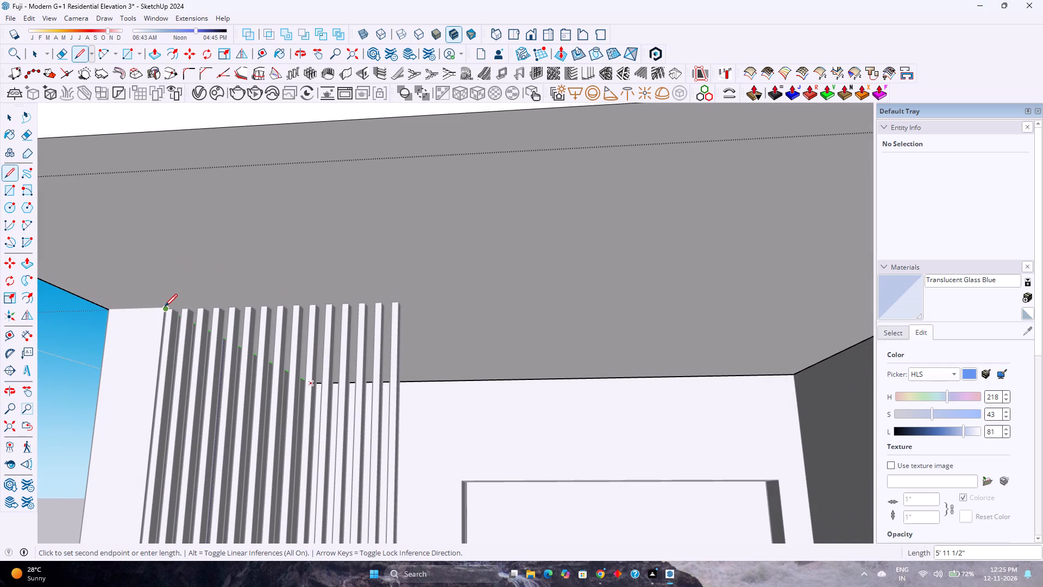
pyautogui.scroll(3, 164, 304)
pyautogui.keyDown('shift'); pyautogui.middleClick(162, 305); pyautogui.keyUp('shift')
pyautogui.keyDown('shift'); pyautogui.moveTo(162, 305); pyautogui.dragTo(256, 299, button='middle'); pyautogui.keyUp('shift')
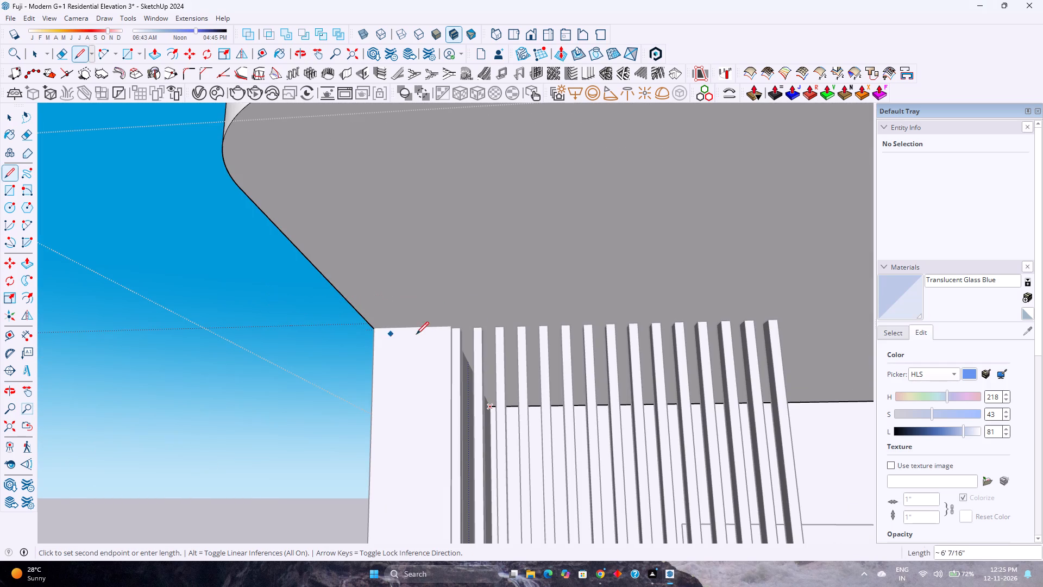
pyautogui.click(454, 326)
pyautogui.click(373, 328)
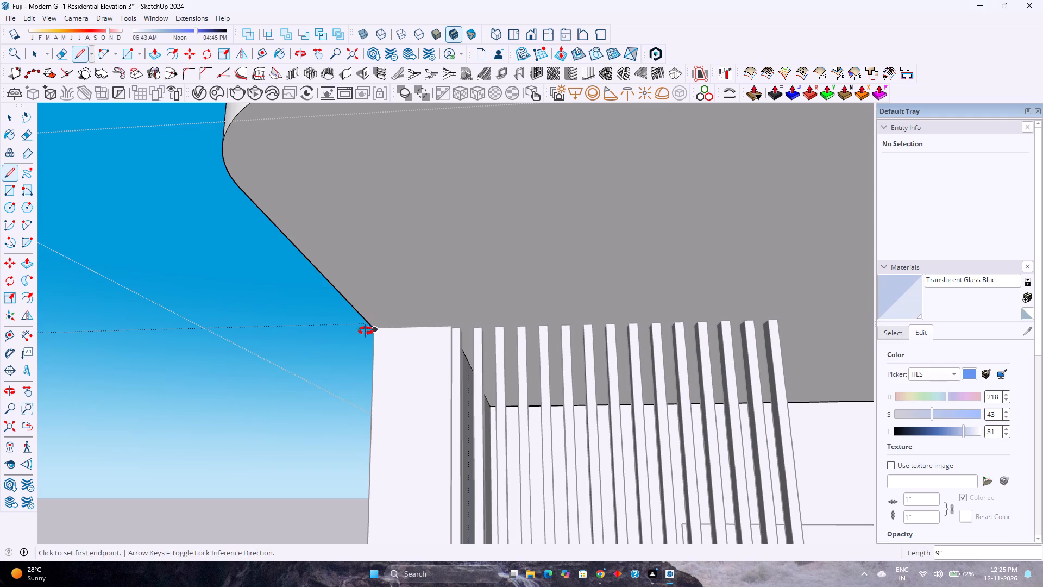
# Push the outlined strip of slab underside over the side wall up 6".
pyautogui.middleClick(366, 331)
pyautogui.middleClick(366, 333)
pyautogui.moveTo(370, 335); pyautogui.dragTo(574, 353, button='middle')
pyautogui.press('space')
pyautogui.press('p')
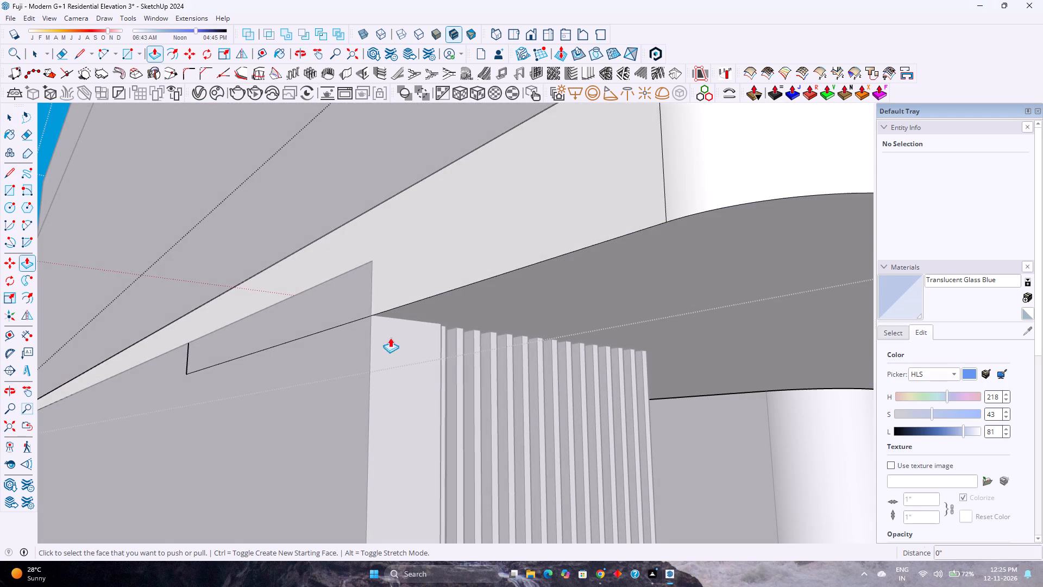
pyautogui.click(336, 332)
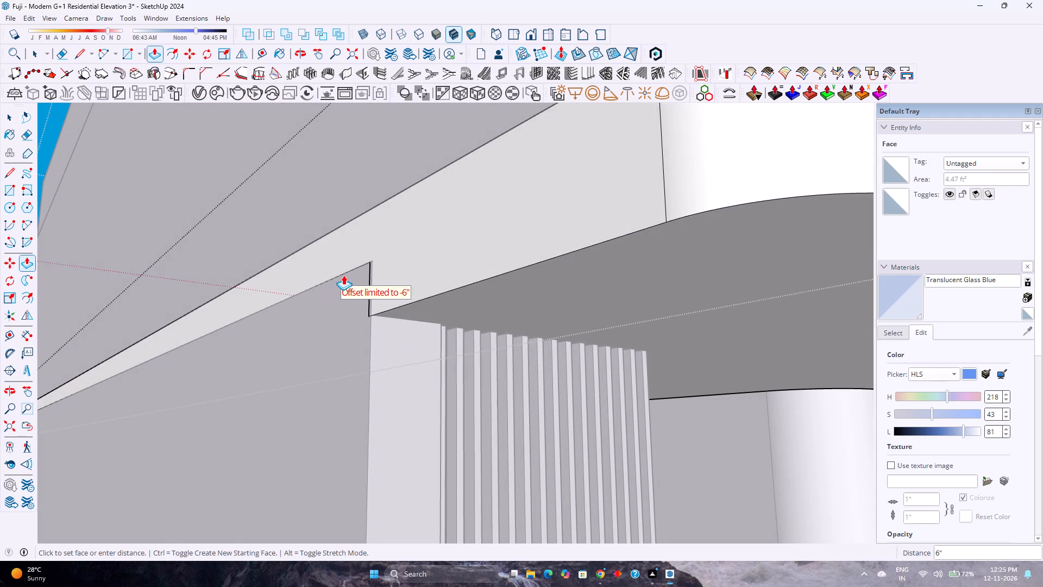
pyautogui.click(343, 275)
# Push the small vertical end face of the slab's new notch 1/2" toward the side wall's front edge.
pyautogui.scroll(5, 331, 292)
pyautogui.moveTo(330, 292); pyautogui.dragTo(760, 369, button='middle')
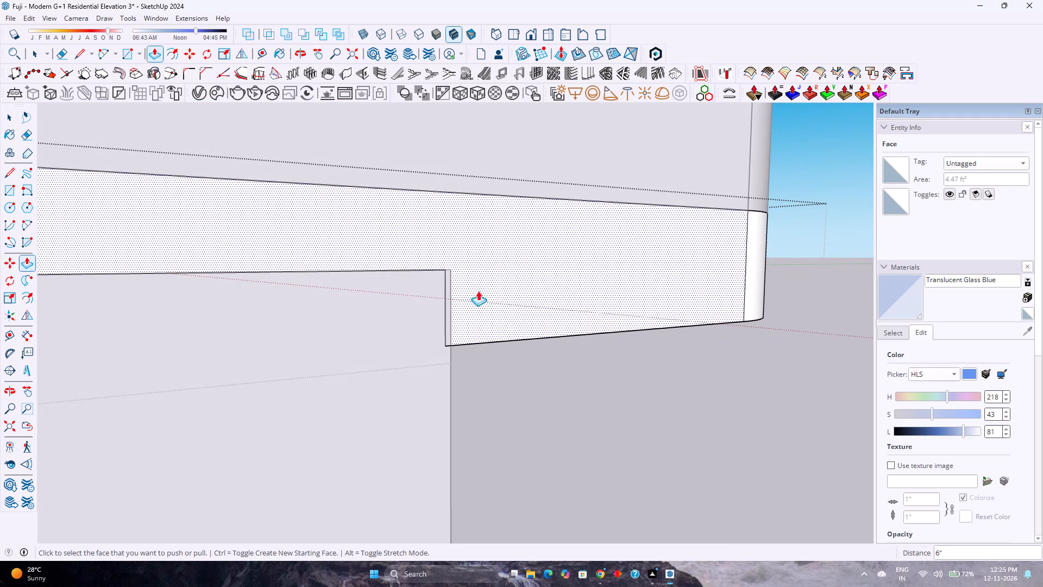
pyautogui.scroll(4, 412, 303)
pyautogui.click(453, 304)
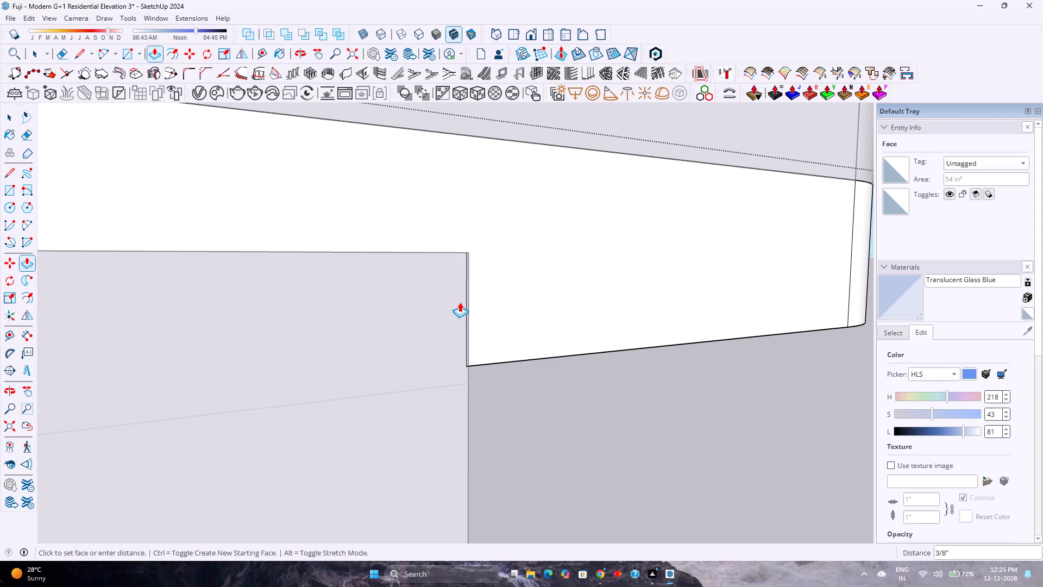
pyautogui.click(466, 297)
# Examine the trimmed balcony slab where it meets the side wall and the vertical louvre screen.
pyautogui.scroll(-4, 452, 341)
pyautogui.moveTo(581, 359); pyautogui.dragTo(387, 349, button='middle')
pyautogui.scroll(-12, 389, 349)
pyautogui.moveTo(491, 348); pyautogui.dragTo(299, 293, button='middle')
pyautogui.scroll(-5, 454, 337)
pyautogui.moveTo(555, 370); pyautogui.dragTo(324, 315, button='middle')
pyautogui.scroll(4, 231, 313)
pyautogui.keyDown('shift'); pyautogui.moveTo(216, 315); pyautogui.dragTo(530, 327, button='middle'); pyautogui.keyUp('shift')
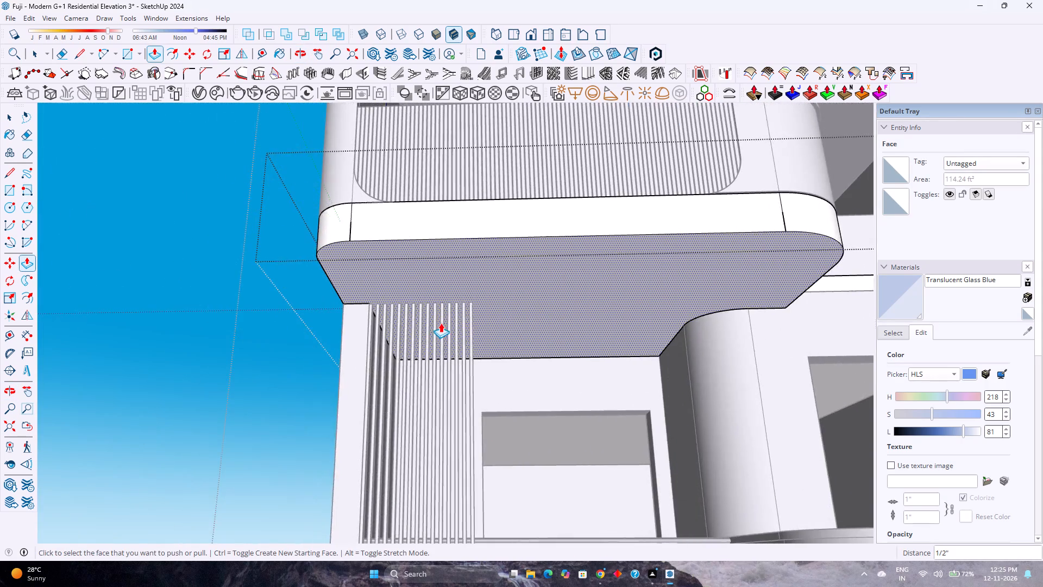
pyautogui.scroll(5, 441, 323)
pyautogui.press('space')
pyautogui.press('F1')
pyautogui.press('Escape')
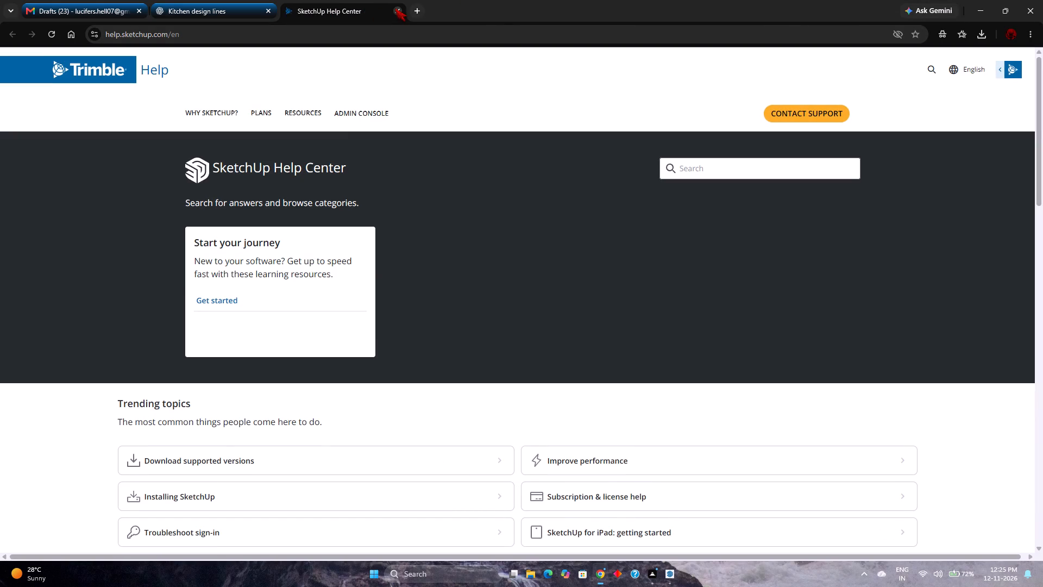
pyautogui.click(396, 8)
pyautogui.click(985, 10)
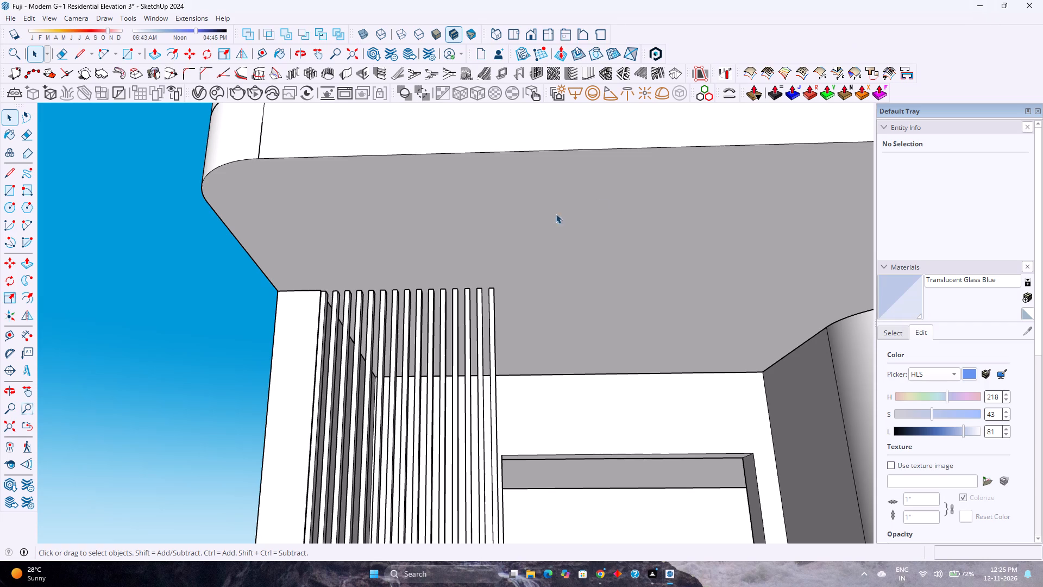
# Examine the balconies and the whole facade around the trimmed slab.
pyautogui.scroll(-11, 415, 226)
pyautogui.moveTo(417, 226); pyautogui.dragTo(376, 269, button='middle')
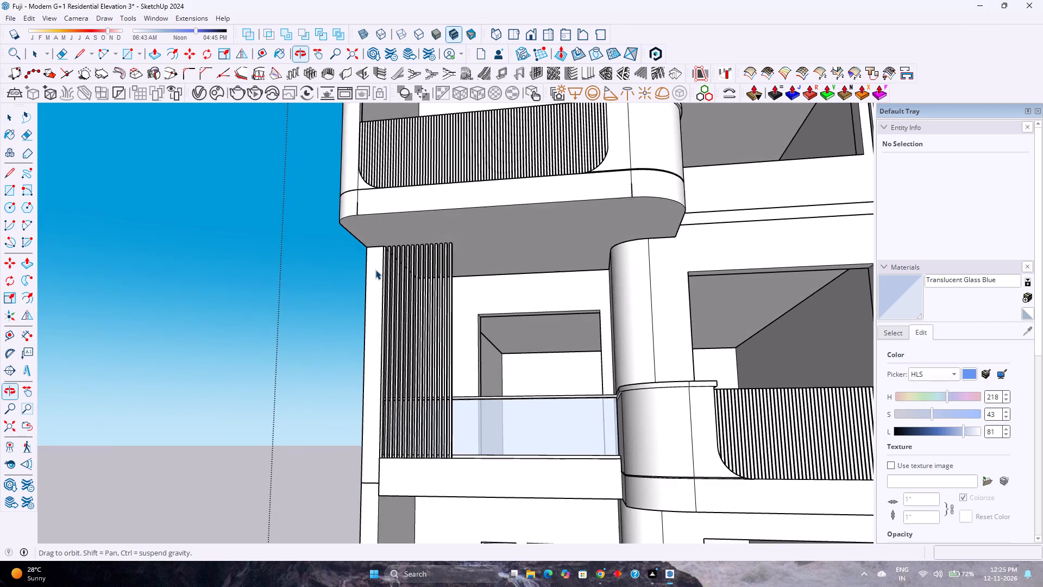
pyautogui.scroll(-5, 375, 270)
pyautogui.moveTo(366, 266); pyautogui.dragTo(400, 307, button='middle')
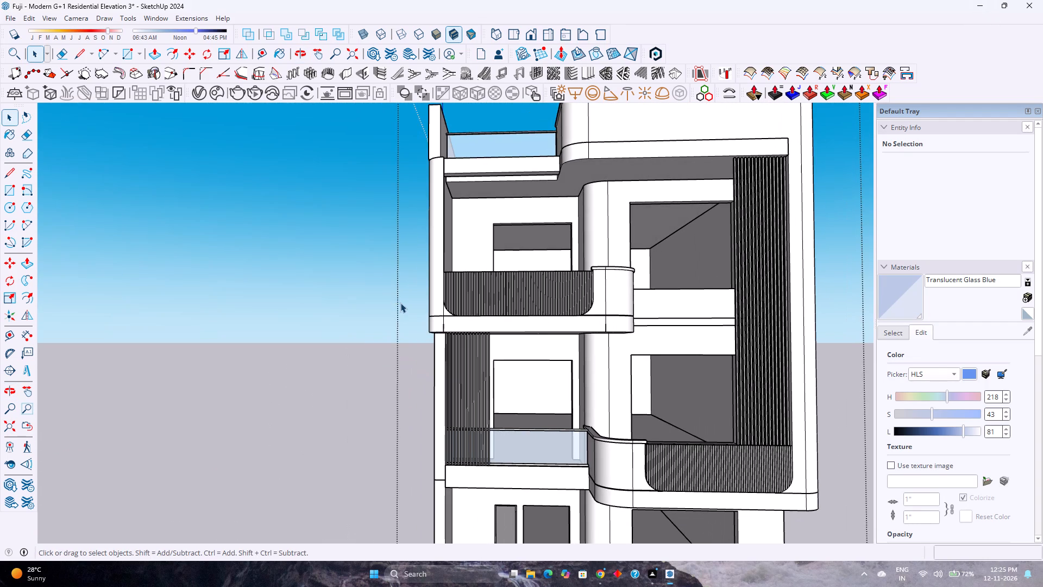
pyautogui.scroll(-3, 536, 359)
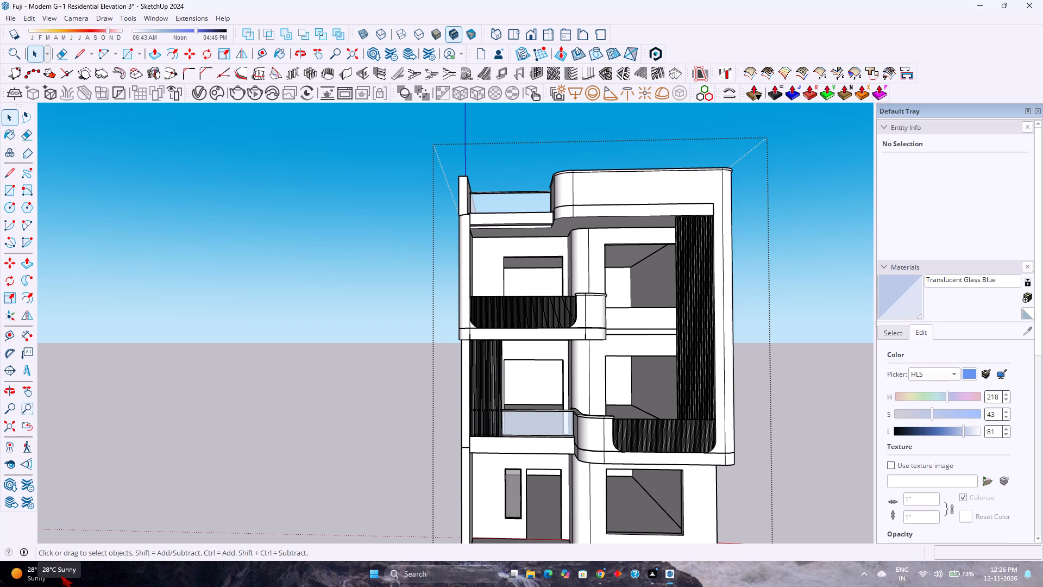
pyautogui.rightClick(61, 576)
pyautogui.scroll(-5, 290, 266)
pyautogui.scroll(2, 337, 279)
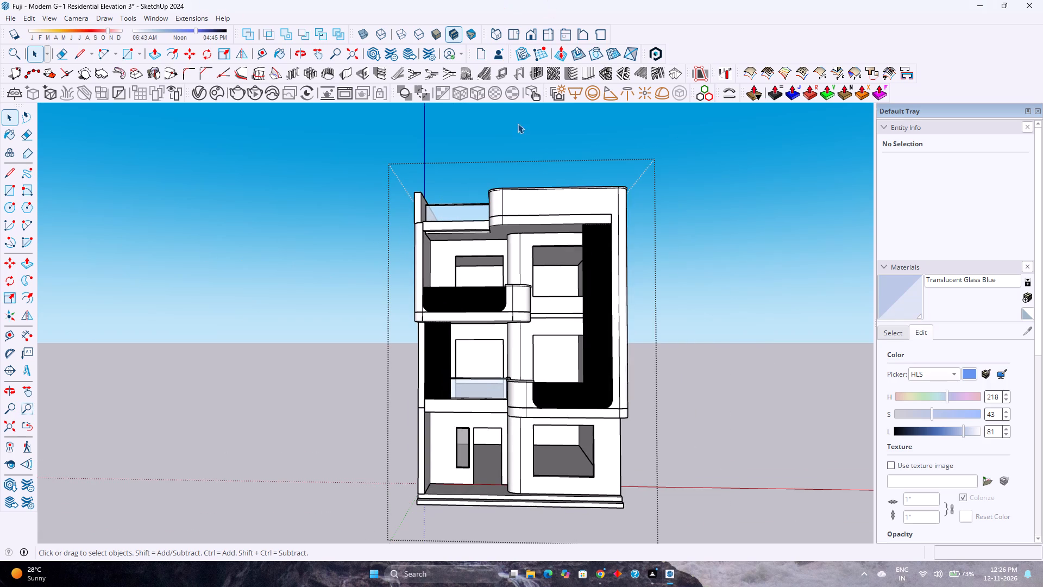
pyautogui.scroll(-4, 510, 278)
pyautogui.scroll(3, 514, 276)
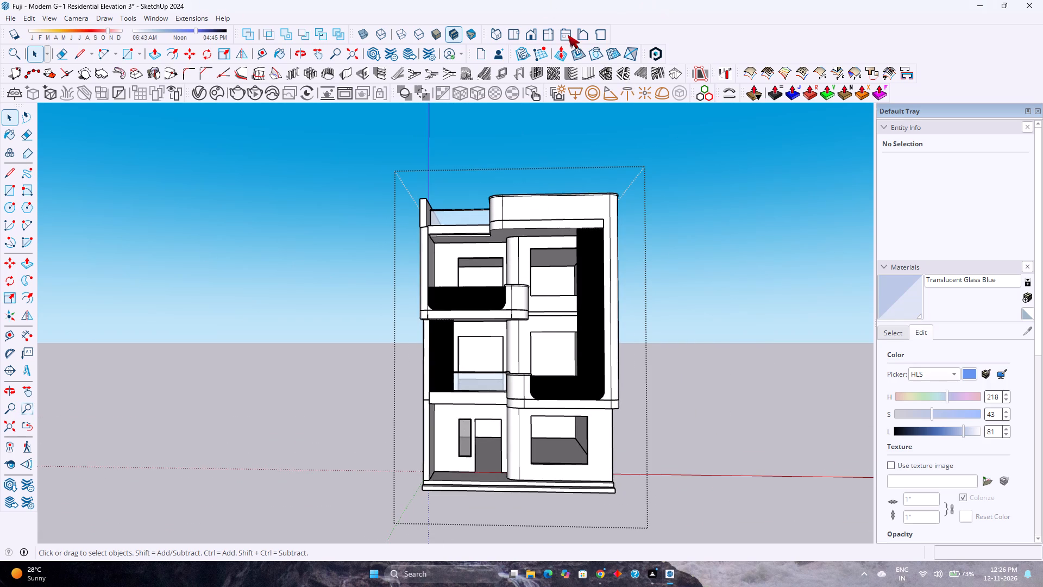
# Show the building in the standard Front view, zoom to its extents, and examine the elevation.
pyautogui.click(533, 32)
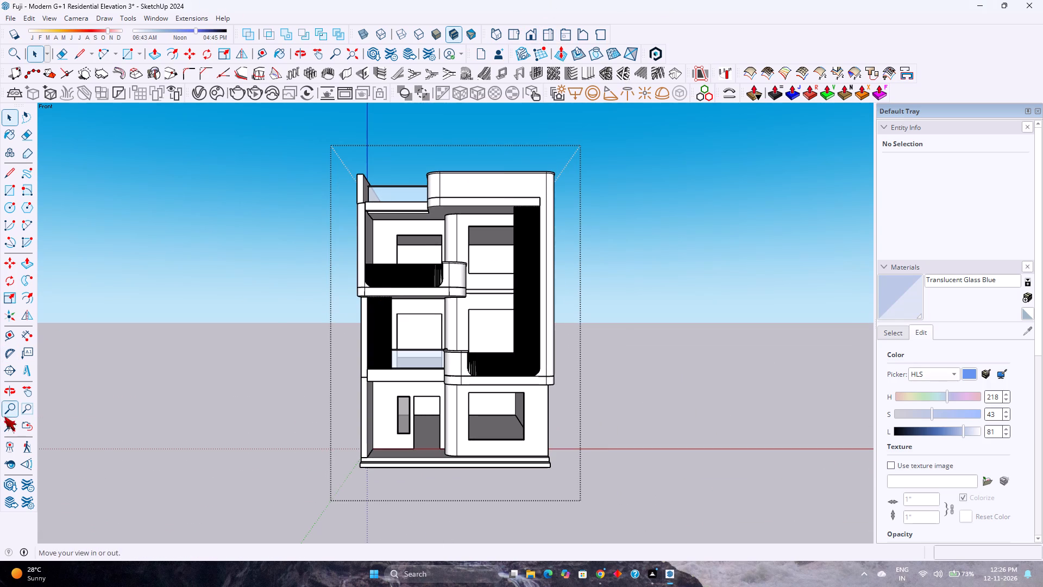
pyautogui.click(8, 423)
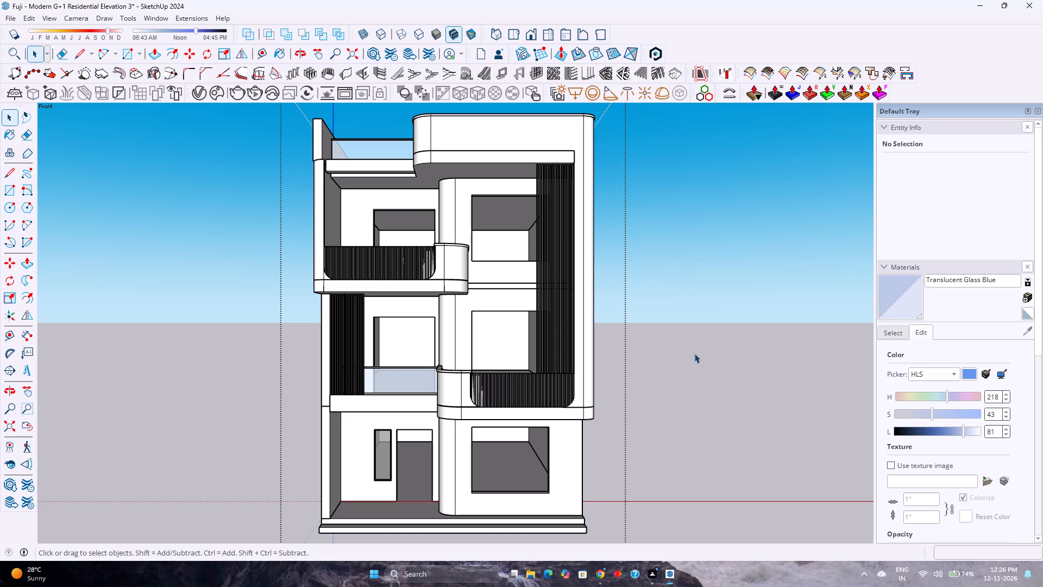
pyautogui.scroll(-5, 576, 252)
pyautogui.scroll(4, 576, 252)
pyautogui.scroll(2, 367, 278)
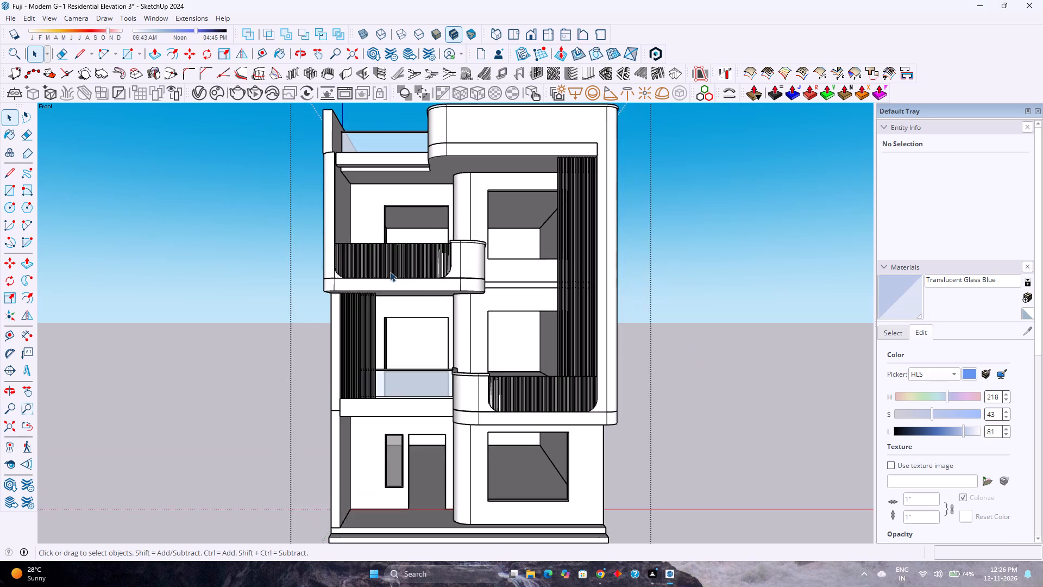
# Examine the upper balcony's louvre panel, curved corner and the end of the groove above the slab edge.
pyautogui.scroll(7, 449, 259)
pyautogui.moveTo(449, 259); pyautogui.dragTo(432, 351, button='middle')
pyautogui.scroll(5, 467, 239)
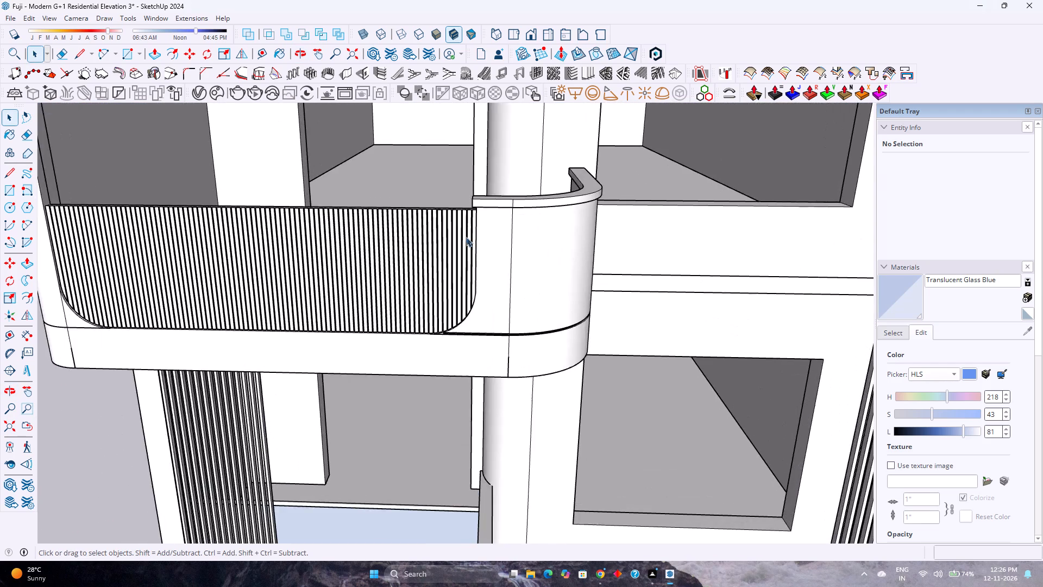
pyautogui.scroll(7, 466, 237)
pyautogui.moveTo(462, 224); pyautogui.dragTo(499, 278, button='middle')
pyautogui.scroll(-2, 495, 273)
pyautogui.scroll(4, 495, 272)
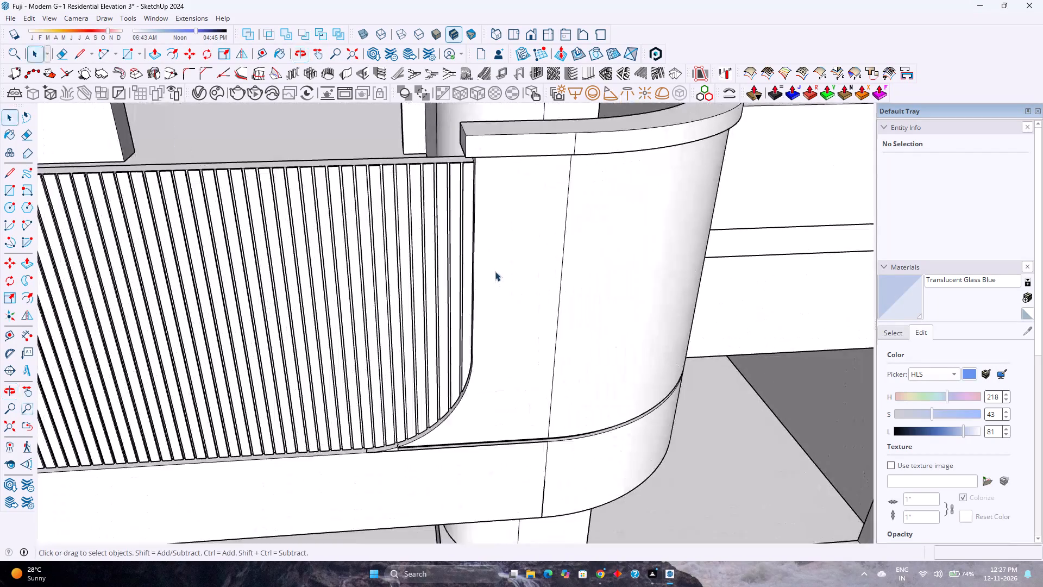
pyautogui.scroll(1, 495, 271)
pyautogui.scroll(-6, 494, 270)
pyautogui.scroll(5, 494, 270)
pyautogui.scroll(-6, 487, 251)
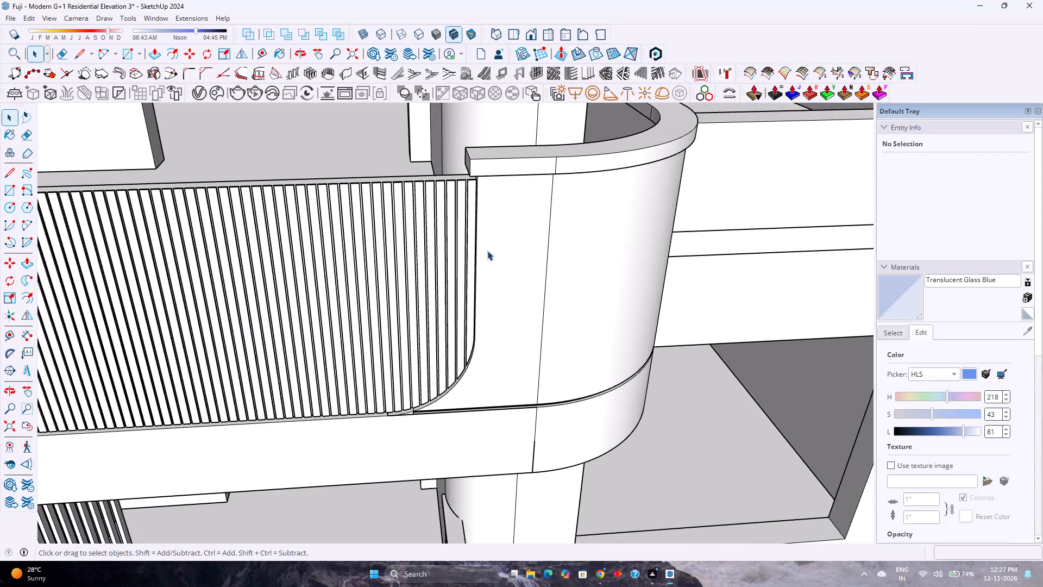
pyautogui.scroll(-6, 487, 251)
pyautogui.moveTo(475, 316); pyautogui.dragTo(375, 229, button='middle')
pyautogui.scroll(3, 456, 391)
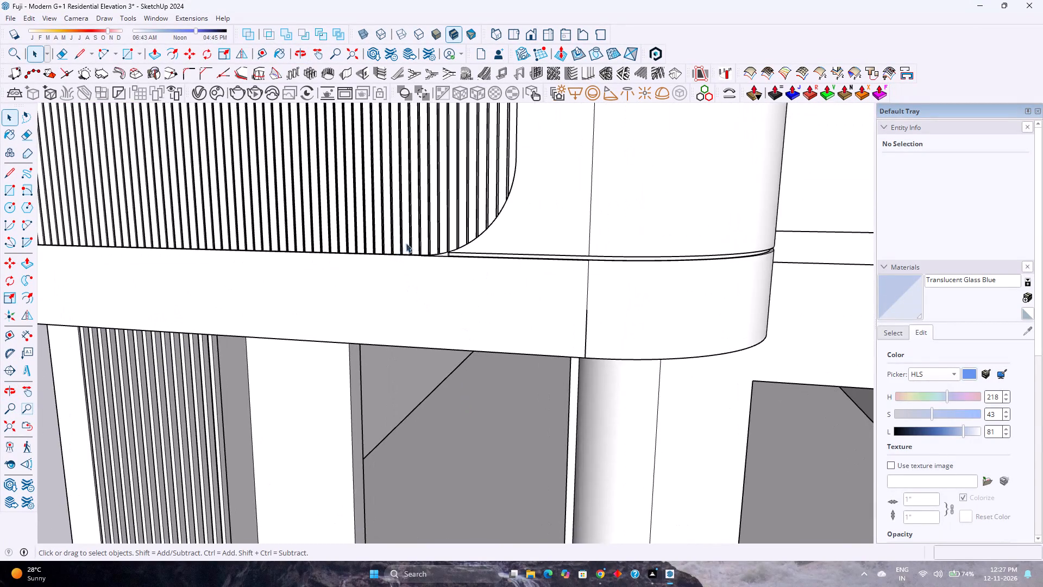
pyautogui.scroll(20, 442, 252)
pyautogui.scroll(7, 442, 252)
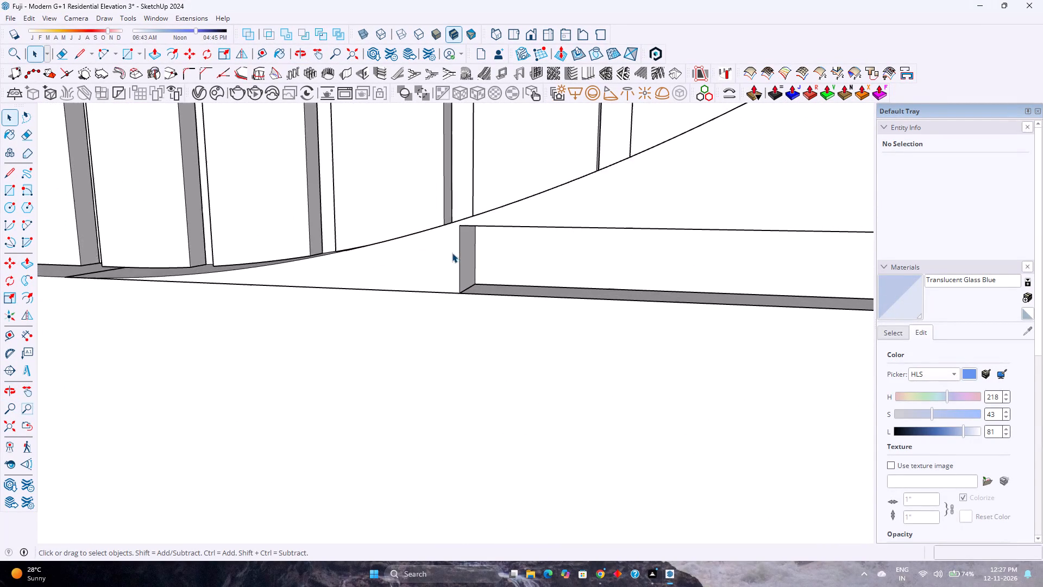
pyautogui.scroll(3, 458, 253)
pyautogui.moveTo(458, 253); pyautogui.dragTo(313, 253, button='middle')
pyautogui.middleClick(313, 253)
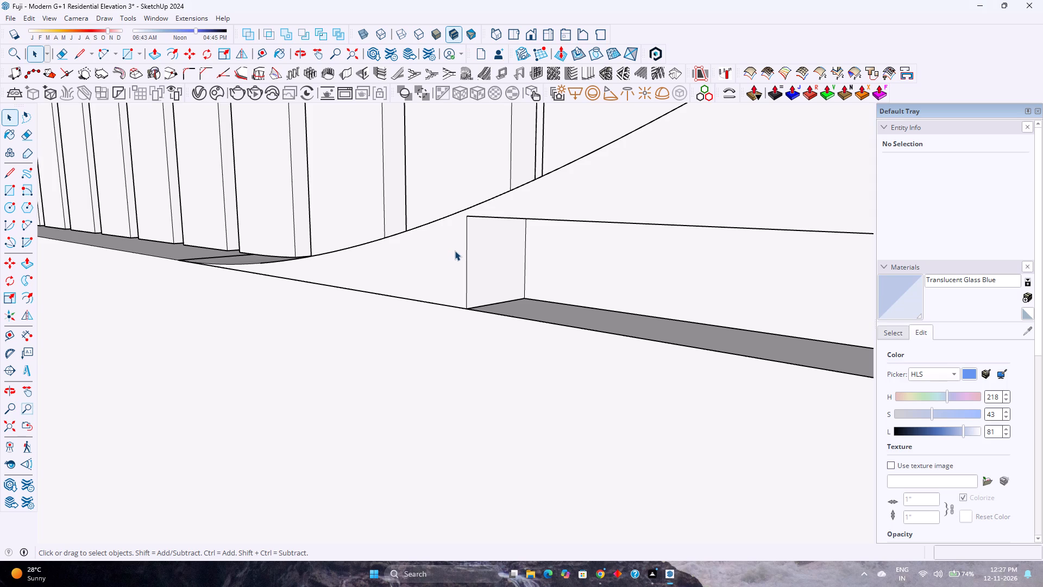
# Open the upper balcony's curved parapet group and push the groove's end face 1/8" toward the louvre opening's curved edge.
pyautogui.scroll(-2, 438, 241)
pyautogui.moveTo(440, 239); pyautogui.dragTo(498, 269, button='middle')
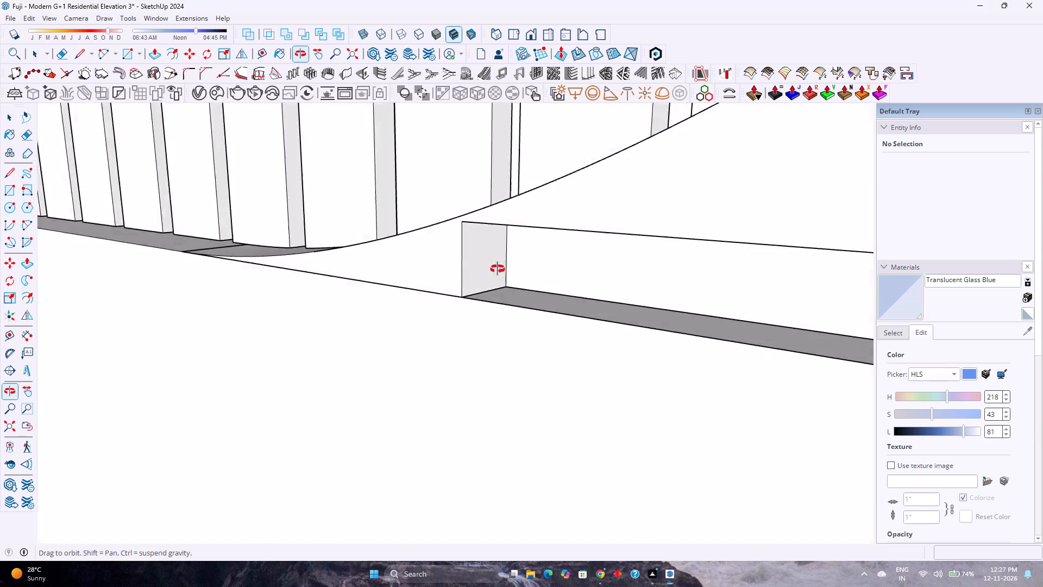
pyautogui.moveTo(498, 269); pyautogui.dragTo(730, 302, button='middle')
pyautogui.middleClick(730, 302)
pyautogui.scroll(2, 420, 243)
pyautogui.scroll(2, 494, 249)
pyautogui.moveTo(494, 249); pyautogui.dragTo(292, 203, button='middle')
pyautogui.scroll(4, 373, 228)
pyautogui.press('p')
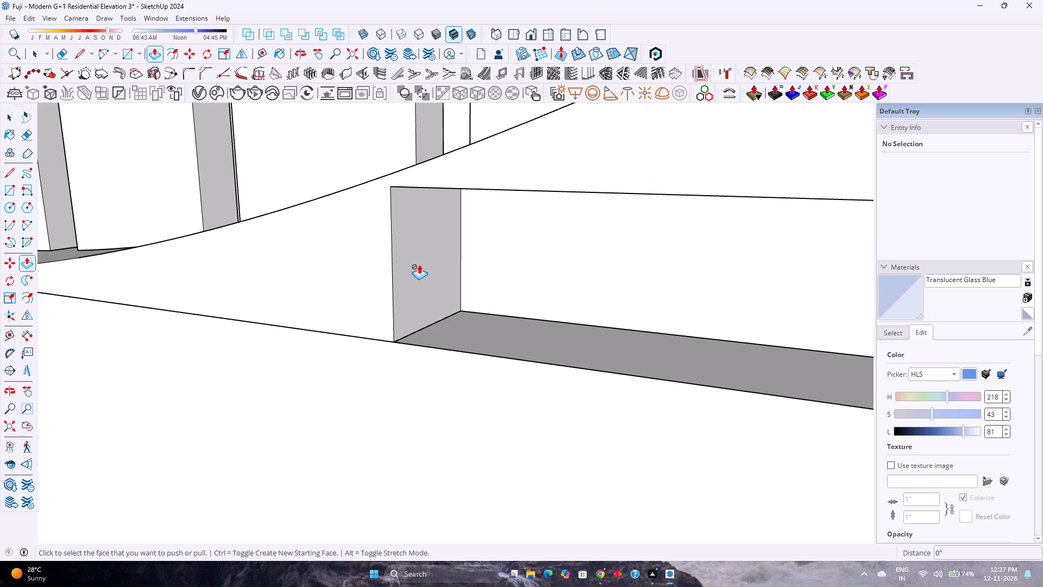
pyautogui.press('space')
pyautogui.doubleClick(419, 264)
pyautogui.scroll(1, 419, 266)
pyautogui.doubleClick(419, 266)
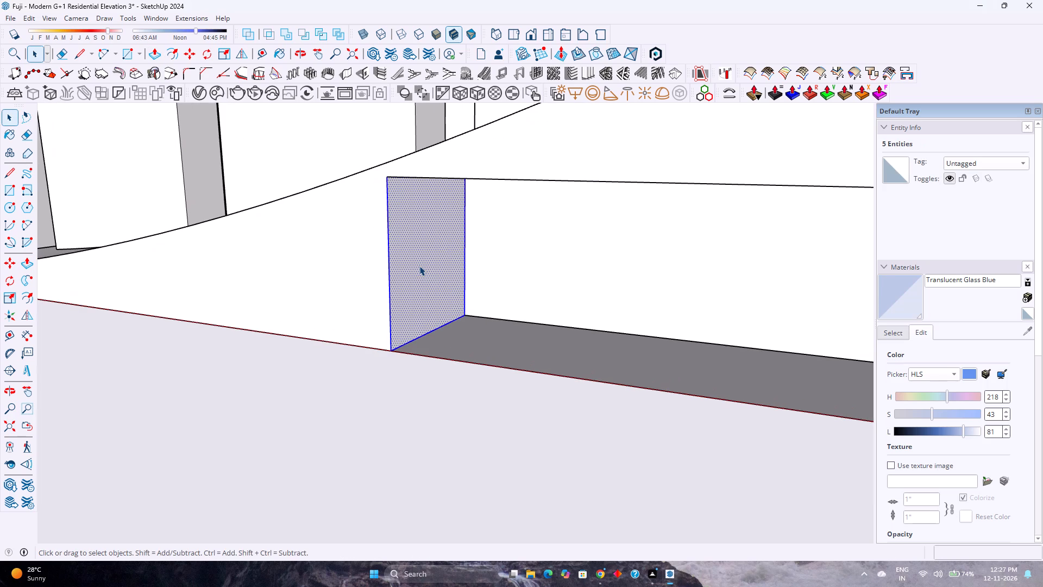
pyautogui.press('p')
pyautogui.click(419, 266)
pyautogui.click(354, 250)
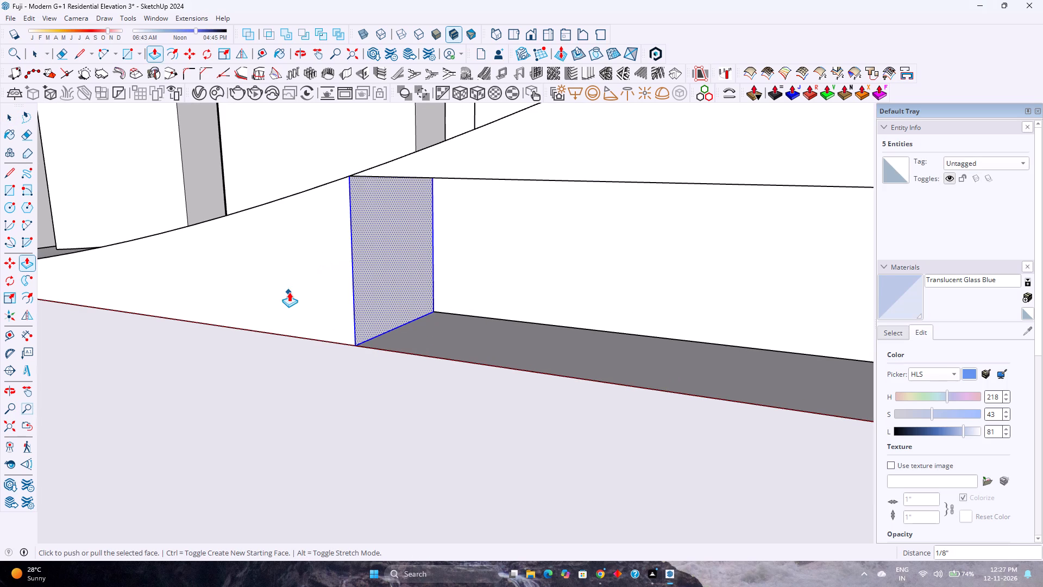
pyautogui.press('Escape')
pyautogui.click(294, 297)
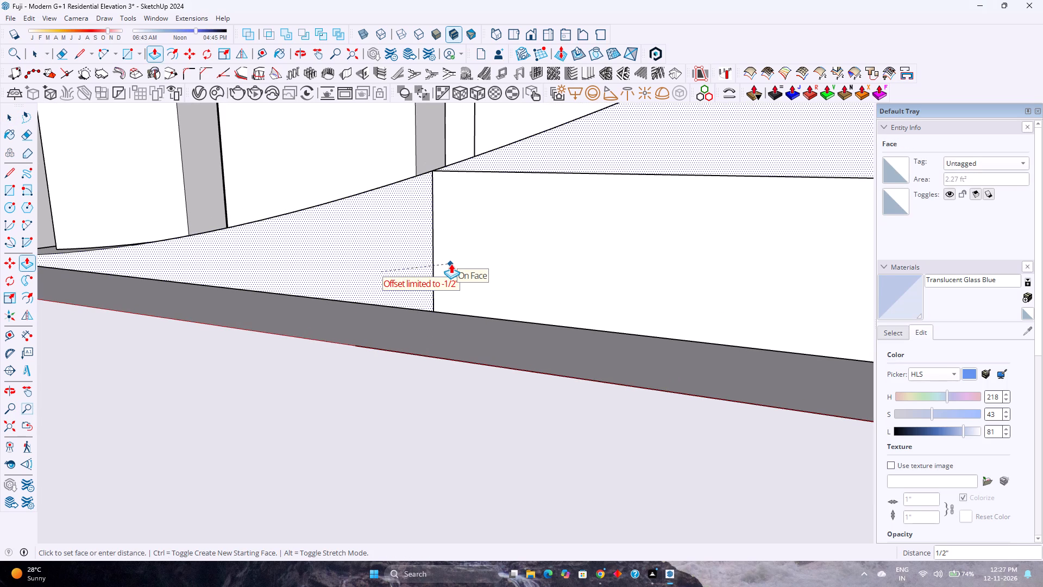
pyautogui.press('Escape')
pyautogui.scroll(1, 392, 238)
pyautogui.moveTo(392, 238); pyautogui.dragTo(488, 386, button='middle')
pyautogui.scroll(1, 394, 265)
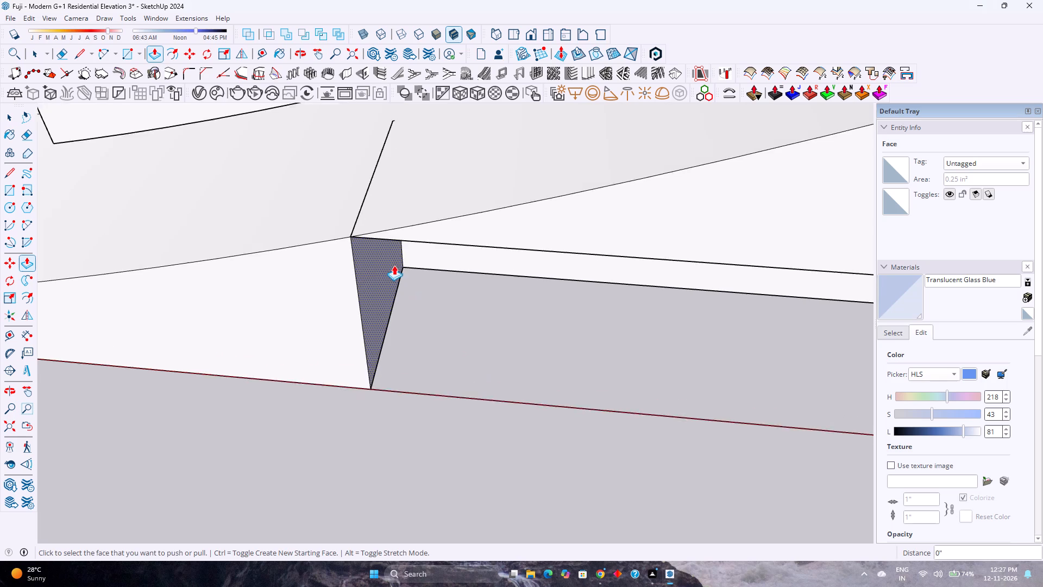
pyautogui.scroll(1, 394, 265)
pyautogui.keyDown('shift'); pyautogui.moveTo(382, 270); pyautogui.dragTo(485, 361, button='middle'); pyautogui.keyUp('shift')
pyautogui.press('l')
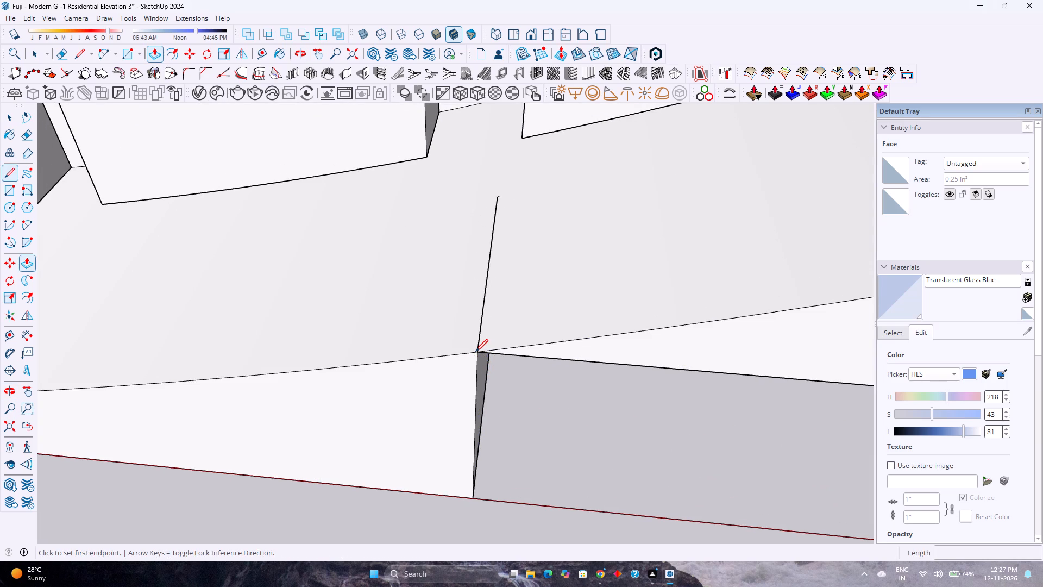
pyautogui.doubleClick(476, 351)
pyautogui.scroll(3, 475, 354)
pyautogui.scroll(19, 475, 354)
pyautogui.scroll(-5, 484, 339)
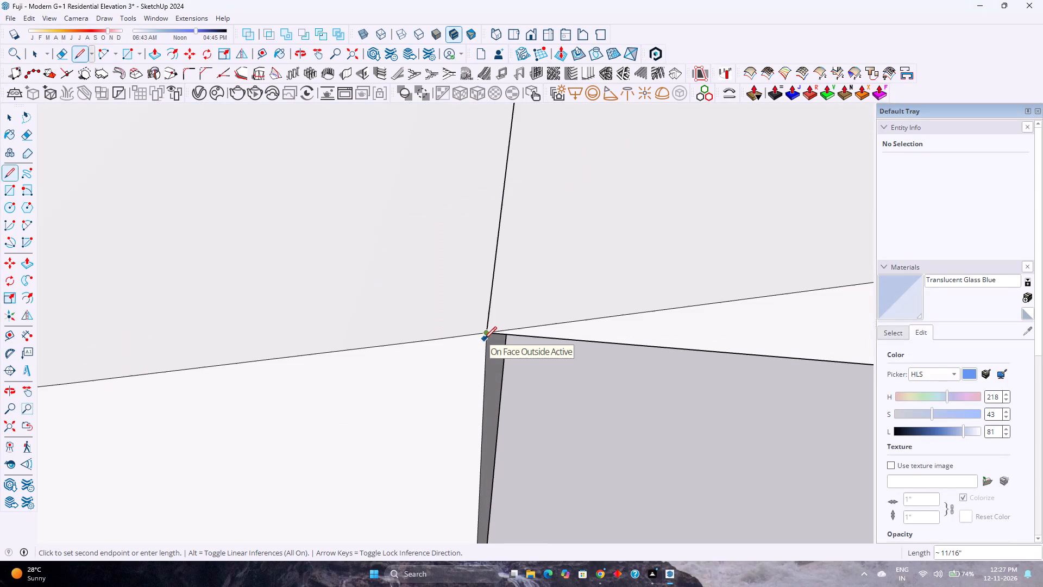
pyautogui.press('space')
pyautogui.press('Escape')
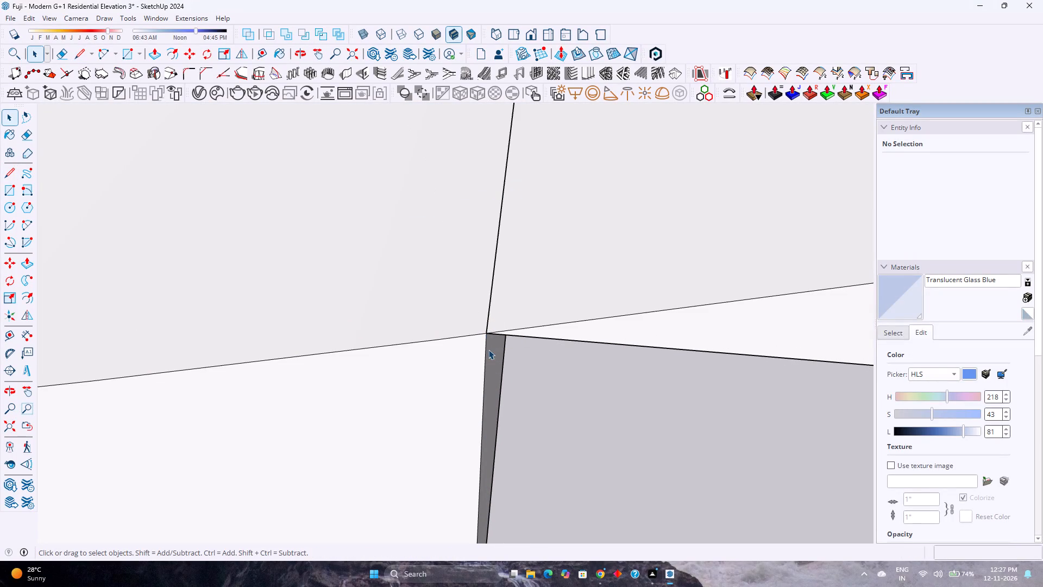
# Examine the groove's end corner and the parapet face where they meet the curved edge below the louvres.
pyautogui.scroll(3, 489, 338)
pyautogui.scroll(-2, 488, 346)
pyautogui.moveTo(494, 360); pyautogui.dragTo(414, 274, button='middle')
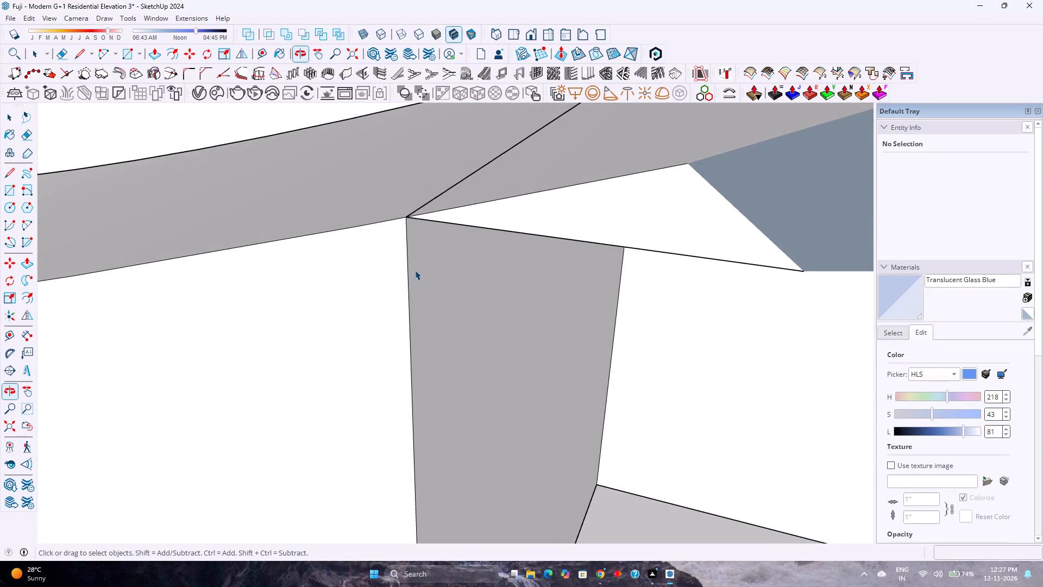
pyautogui.scroll(4, 415, 270)
pyautogui.scroll(-7, 415, 270)
pyautogui.moveTo(443, 324); pyautogui.dragTo(423, 245, button='middle')
pyautogui.scroll(-4, 424, 244)
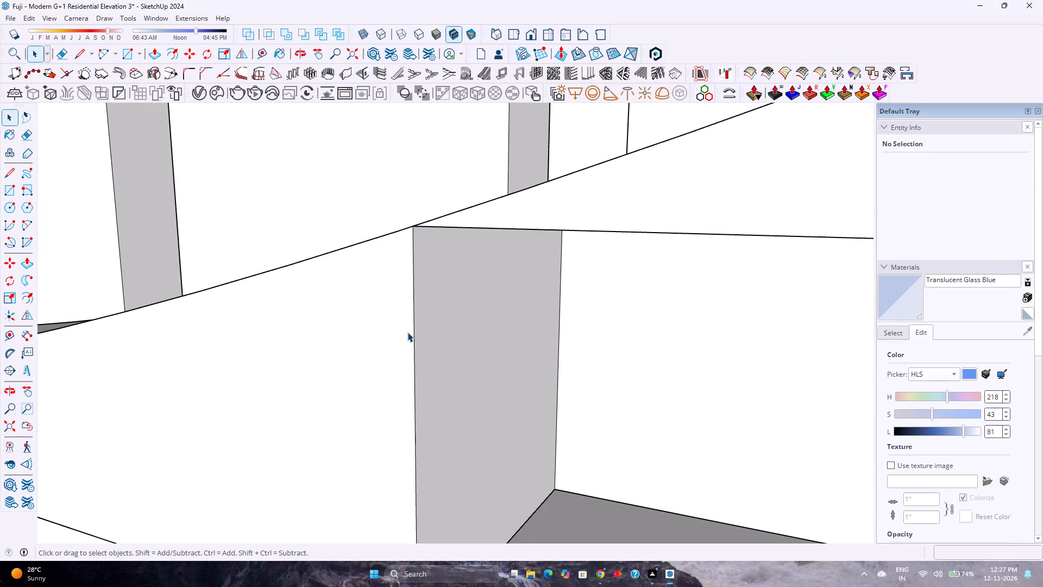
pyautogui.click(407, 332)
pyautogui.scroll(-5, 407, 332)
pyautogui.doubleClick(405, 332)
pyautogui.click(398, 332)
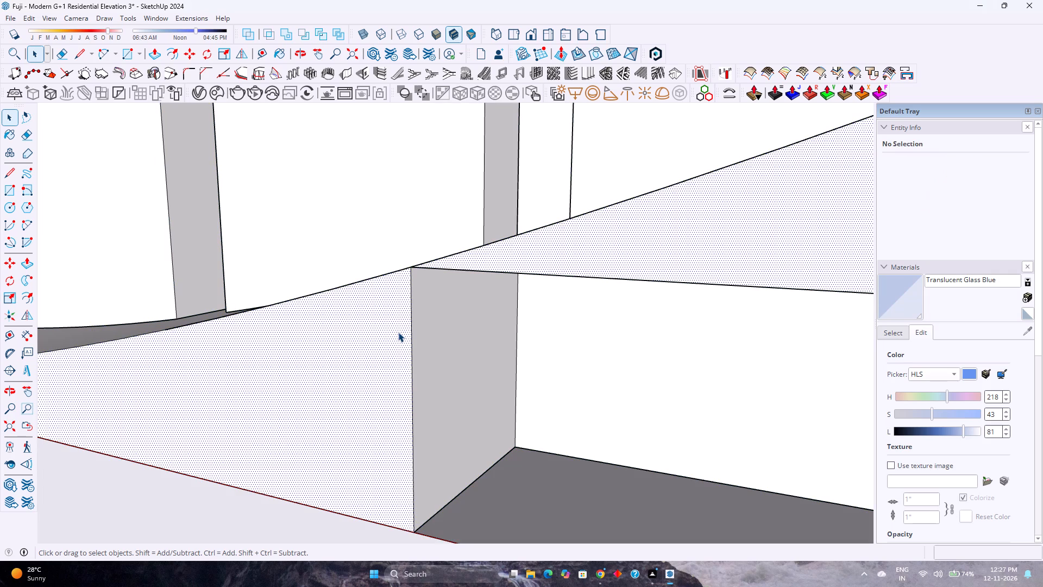
pyautogui.scroll(7, 412, 265)
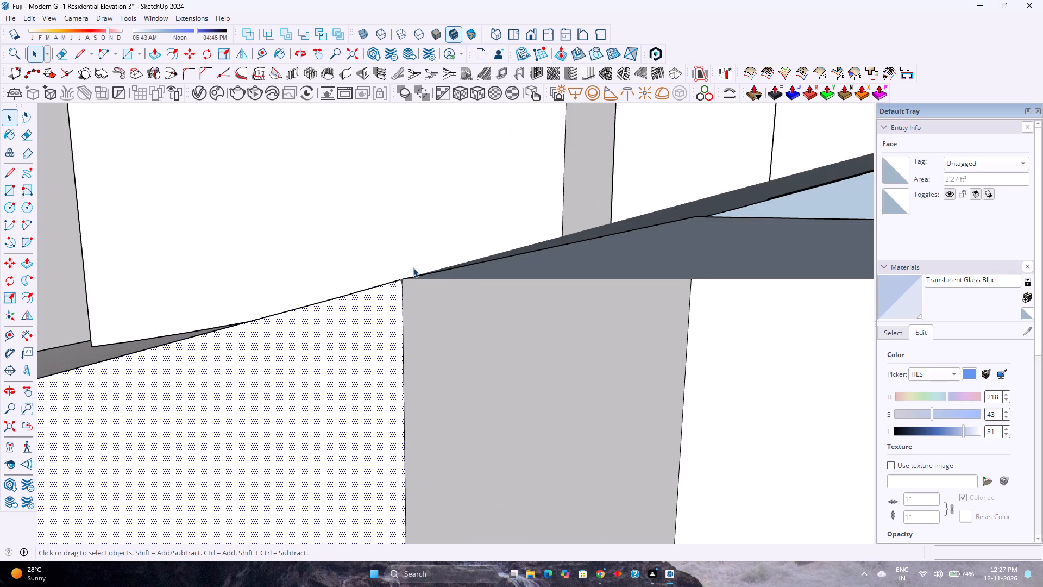
pyautogui.scroll(-14, 413, 267)
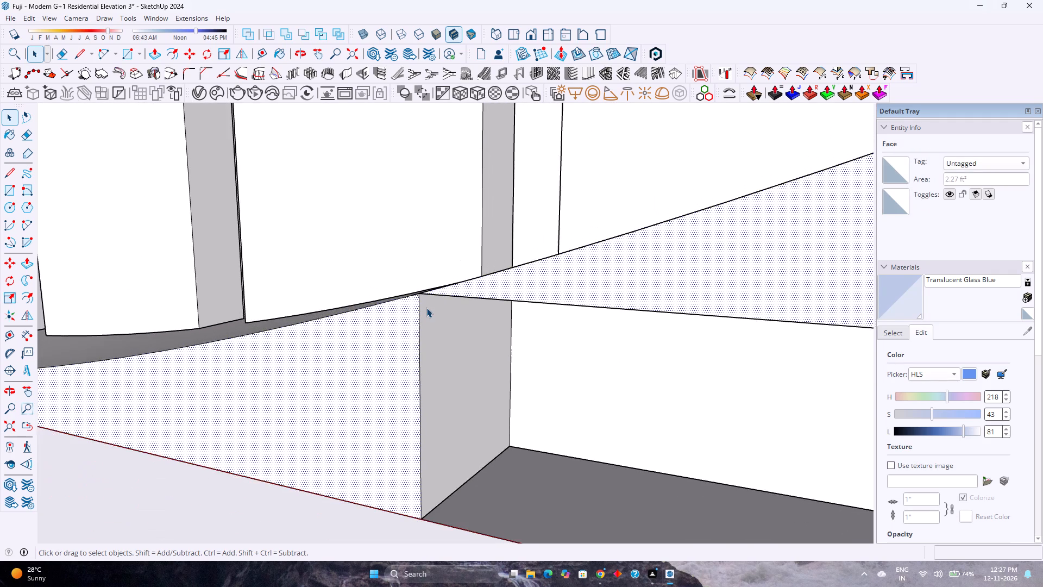
pyautogui.scroll(-9, 426, 308)
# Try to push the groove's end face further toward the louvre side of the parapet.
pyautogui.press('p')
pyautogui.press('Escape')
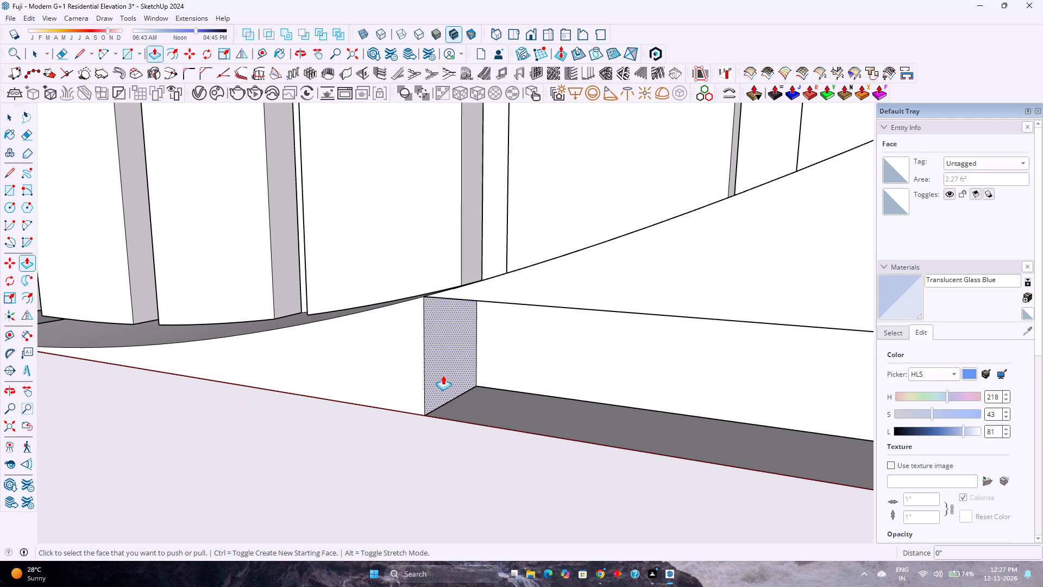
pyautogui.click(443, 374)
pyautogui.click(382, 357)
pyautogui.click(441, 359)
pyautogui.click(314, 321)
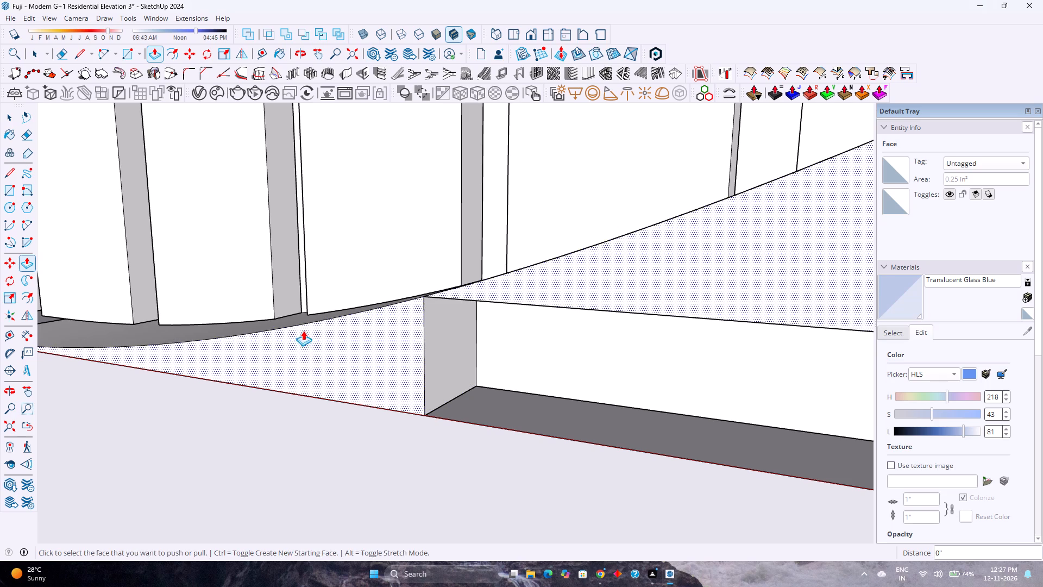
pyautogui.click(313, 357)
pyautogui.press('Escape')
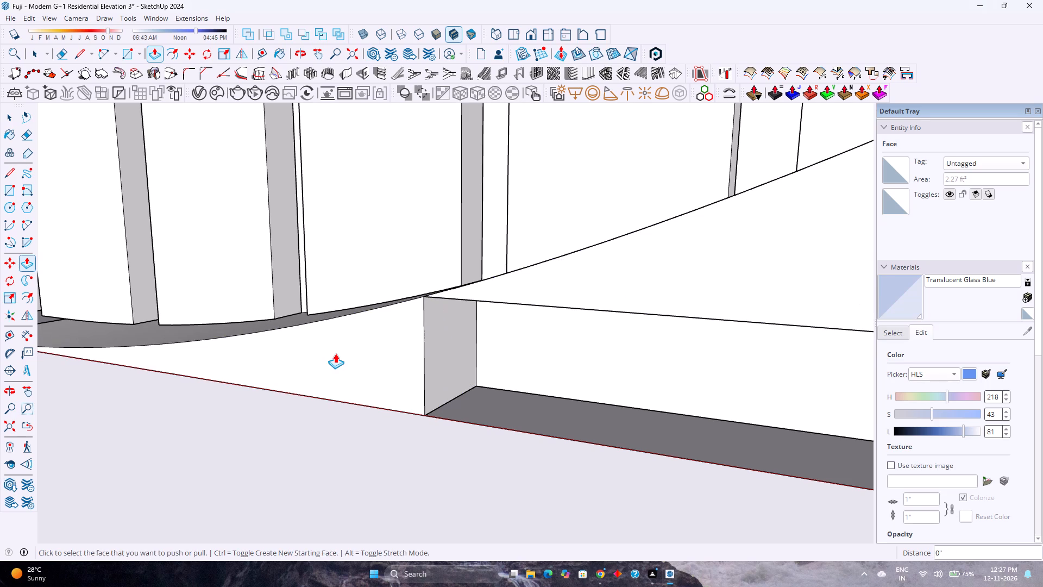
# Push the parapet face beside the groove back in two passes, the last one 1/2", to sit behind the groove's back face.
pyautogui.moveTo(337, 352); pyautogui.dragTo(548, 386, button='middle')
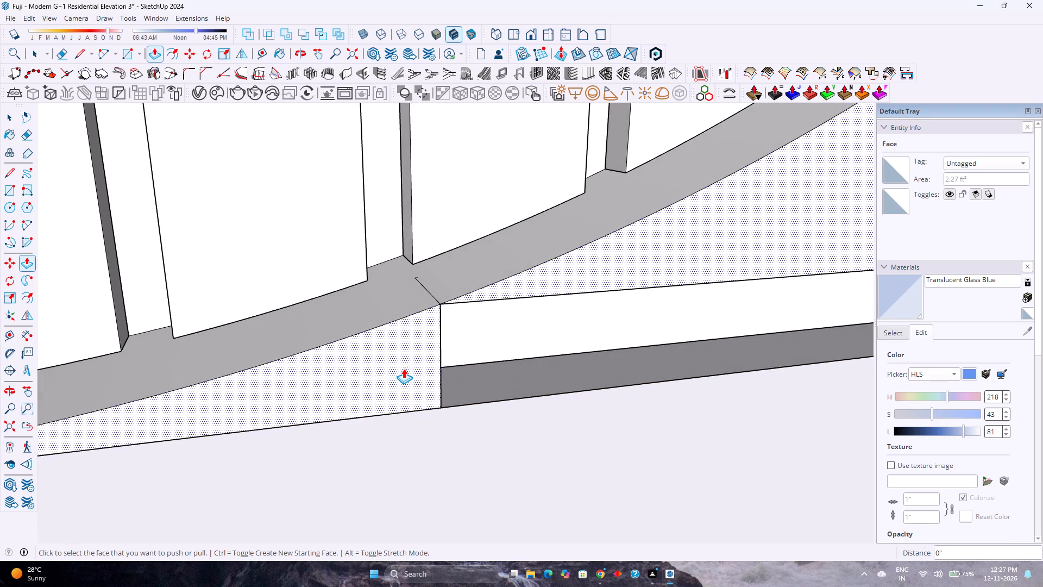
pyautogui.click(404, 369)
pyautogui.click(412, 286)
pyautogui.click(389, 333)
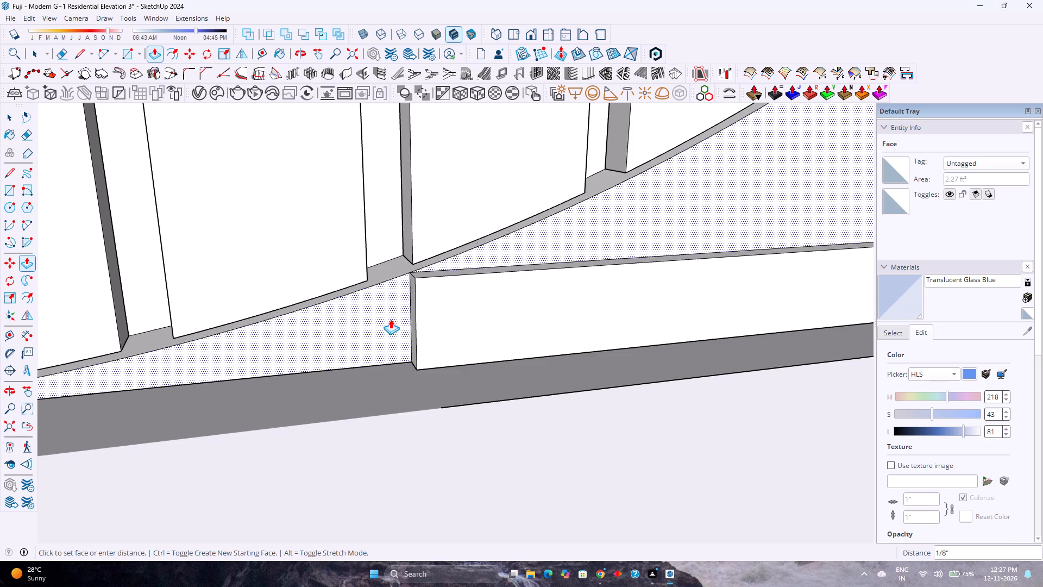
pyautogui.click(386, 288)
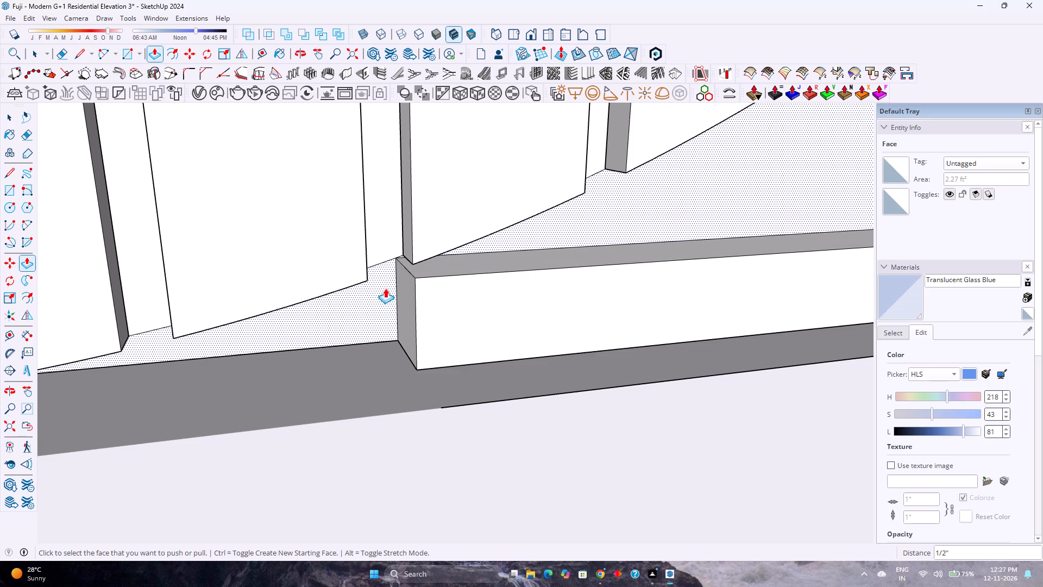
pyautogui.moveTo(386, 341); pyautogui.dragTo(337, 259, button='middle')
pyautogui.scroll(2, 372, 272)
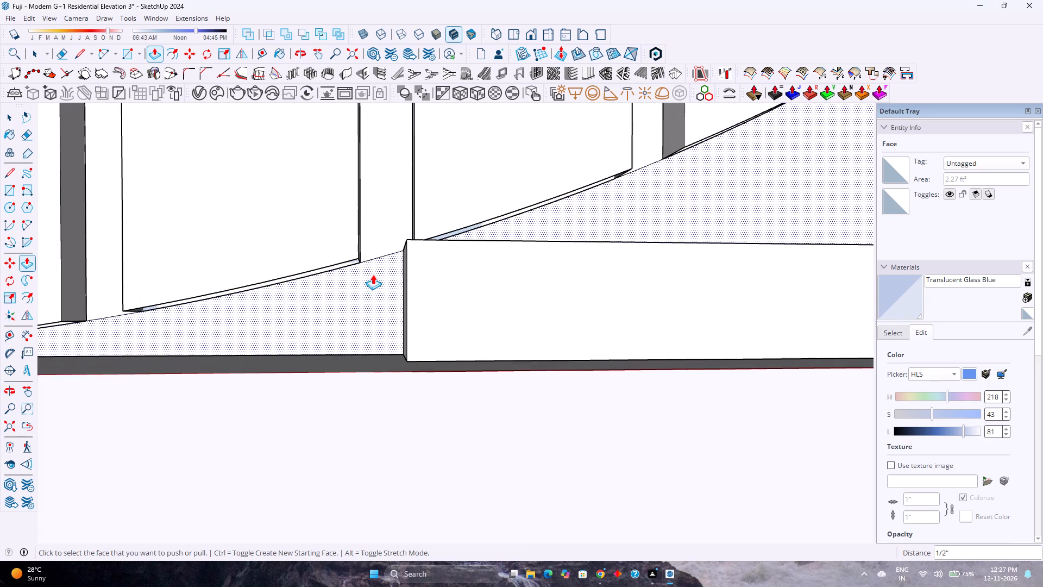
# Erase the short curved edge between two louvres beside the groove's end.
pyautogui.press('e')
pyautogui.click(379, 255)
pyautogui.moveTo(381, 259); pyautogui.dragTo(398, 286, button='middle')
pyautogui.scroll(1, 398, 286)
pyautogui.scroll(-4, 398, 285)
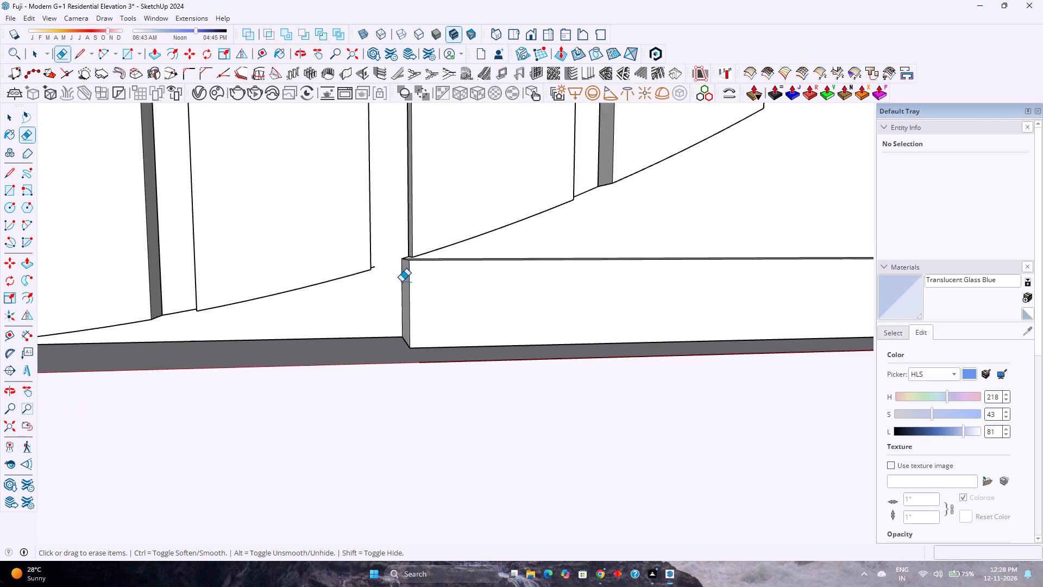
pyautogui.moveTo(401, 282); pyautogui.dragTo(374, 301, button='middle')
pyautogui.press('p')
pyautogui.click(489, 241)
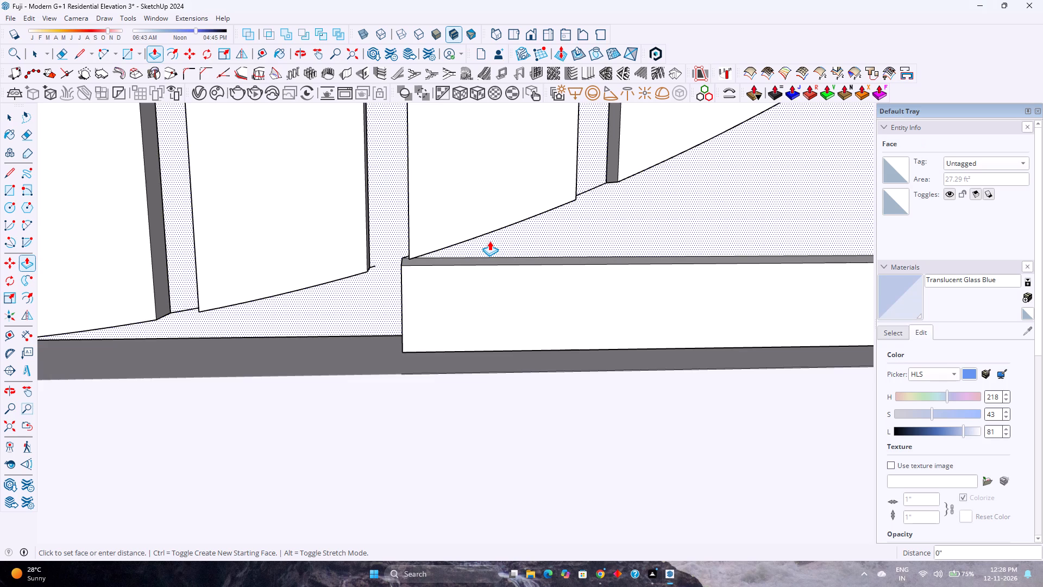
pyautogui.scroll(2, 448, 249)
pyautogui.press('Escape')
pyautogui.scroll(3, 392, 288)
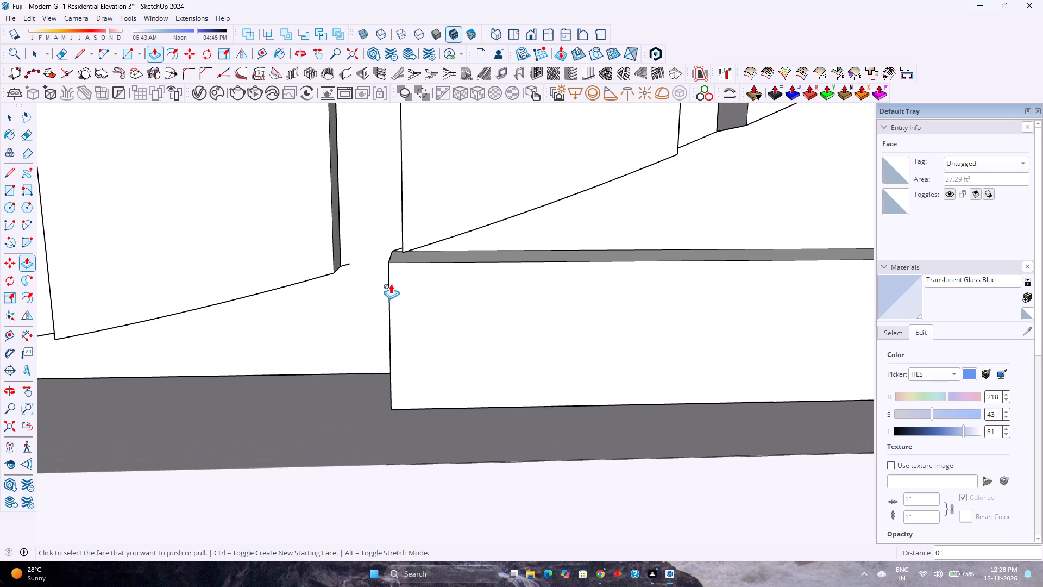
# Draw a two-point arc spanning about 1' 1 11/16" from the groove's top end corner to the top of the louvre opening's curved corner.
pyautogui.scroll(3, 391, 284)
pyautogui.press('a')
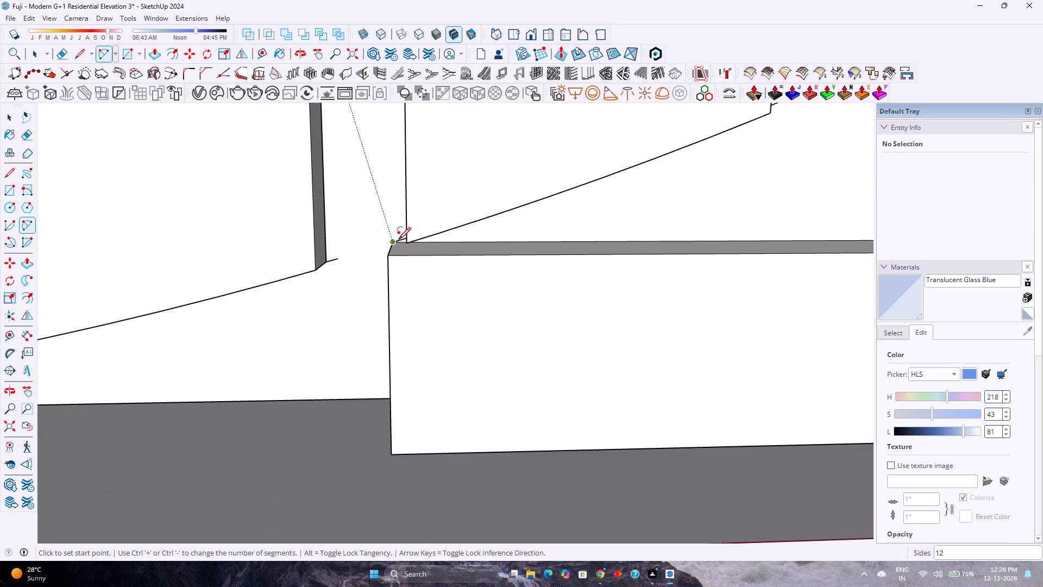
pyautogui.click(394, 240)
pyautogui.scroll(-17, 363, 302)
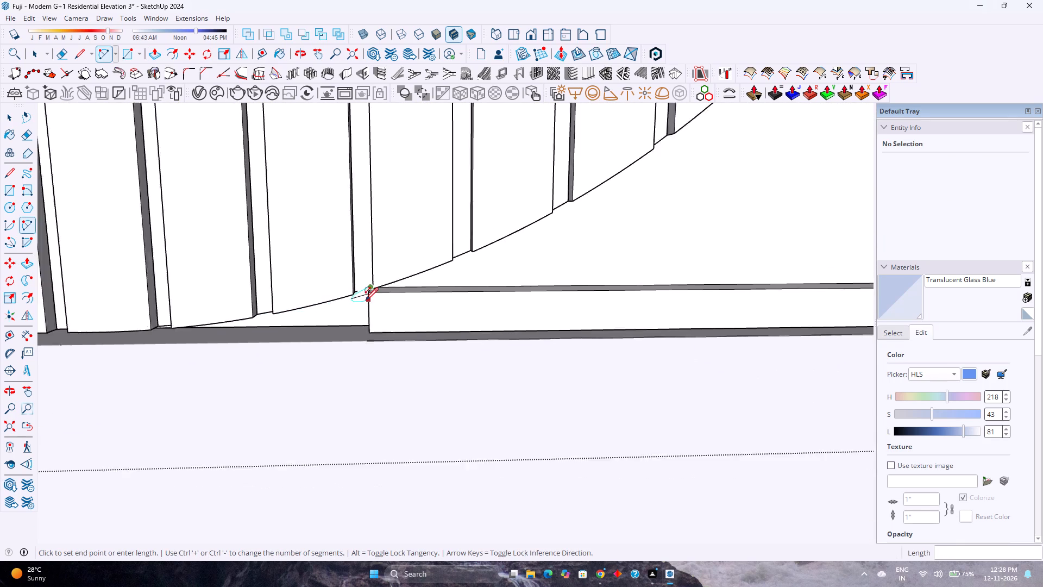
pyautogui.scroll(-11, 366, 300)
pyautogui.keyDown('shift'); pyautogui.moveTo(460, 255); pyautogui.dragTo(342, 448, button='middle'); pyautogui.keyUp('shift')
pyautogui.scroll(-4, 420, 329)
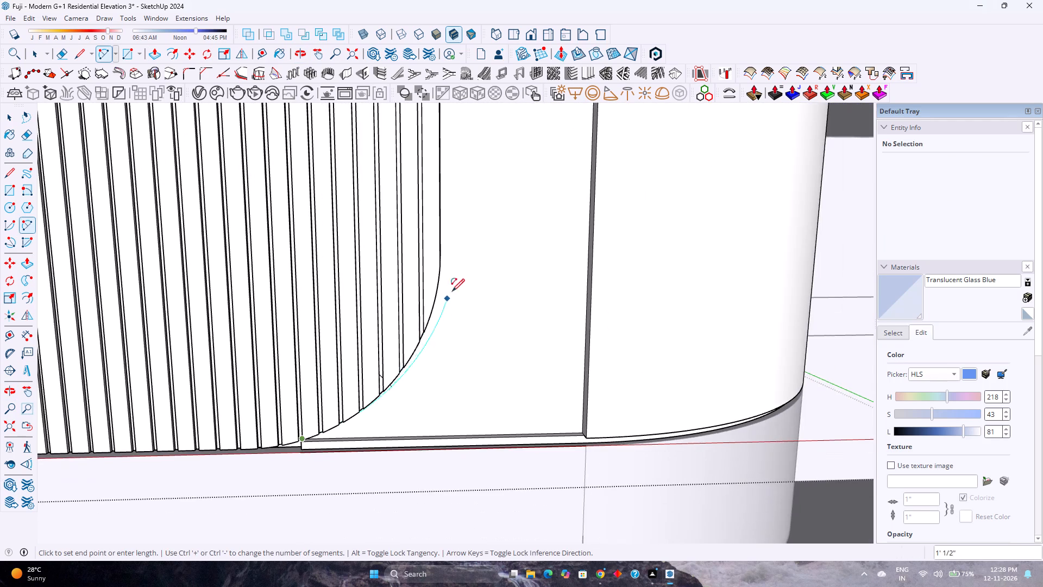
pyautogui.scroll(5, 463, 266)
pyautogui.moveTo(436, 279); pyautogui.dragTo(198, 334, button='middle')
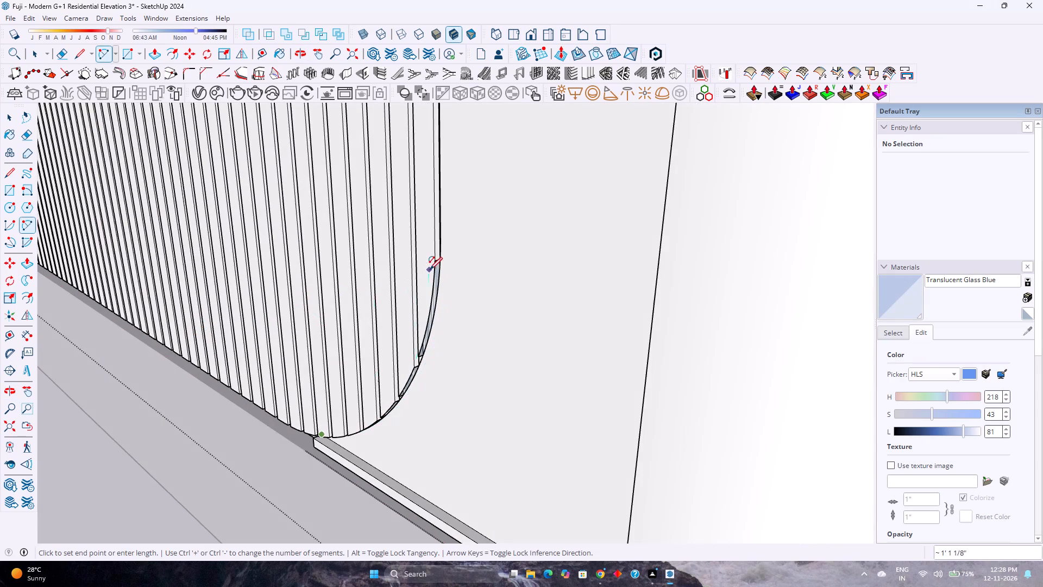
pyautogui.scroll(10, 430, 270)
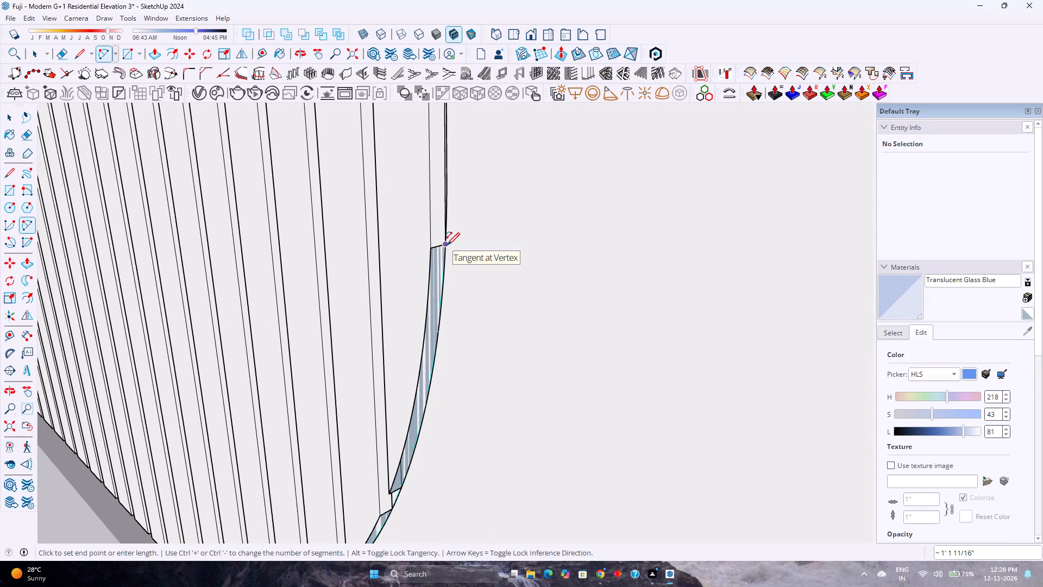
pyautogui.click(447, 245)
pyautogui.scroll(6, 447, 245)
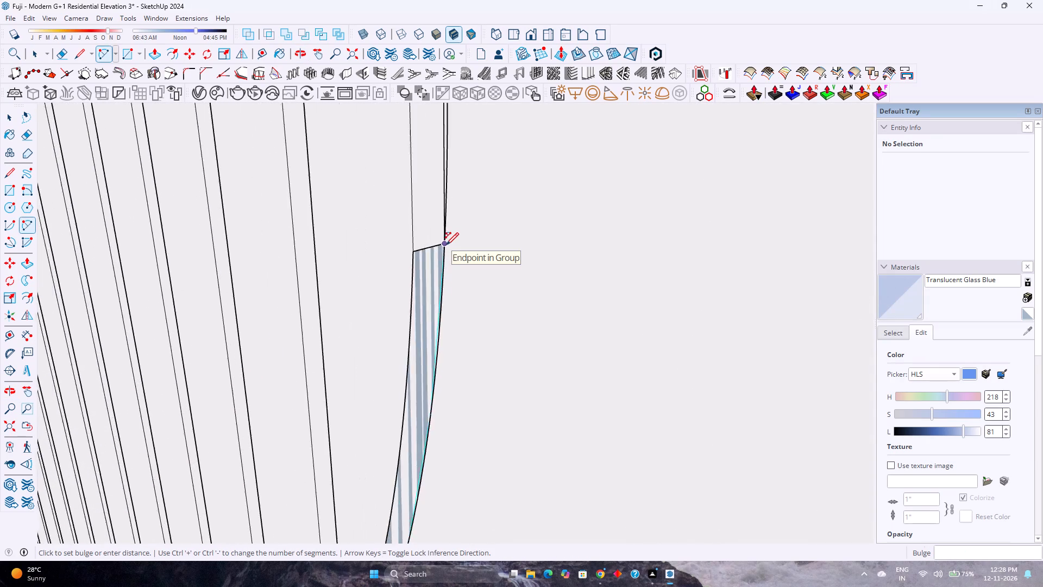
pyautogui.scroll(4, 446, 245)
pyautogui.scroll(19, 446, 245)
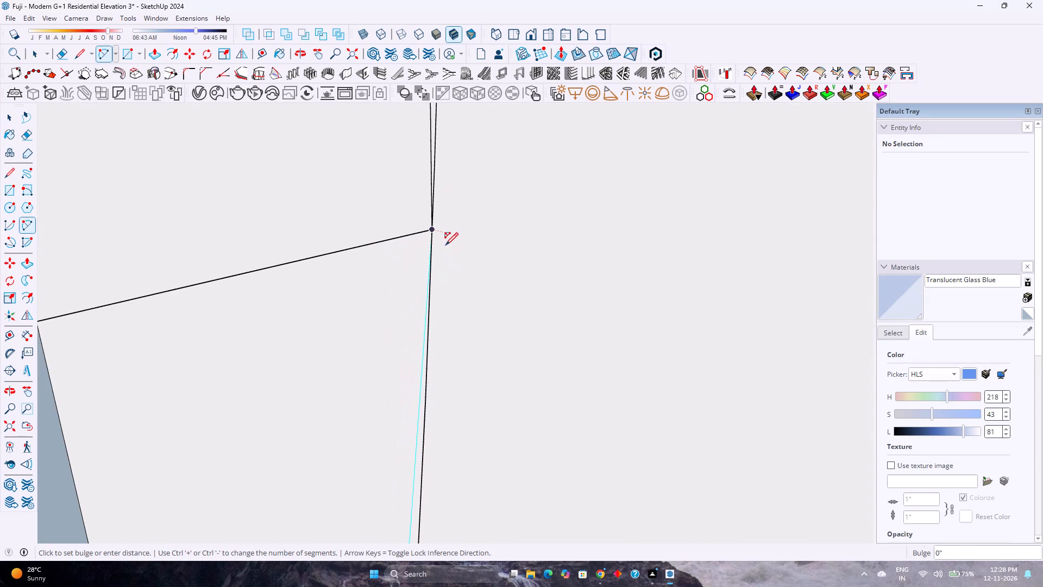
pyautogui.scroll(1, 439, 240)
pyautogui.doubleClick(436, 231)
# Select the new arc's edge and examine how it follows the louvre opening's curved corner.
pyautogui.press('space')
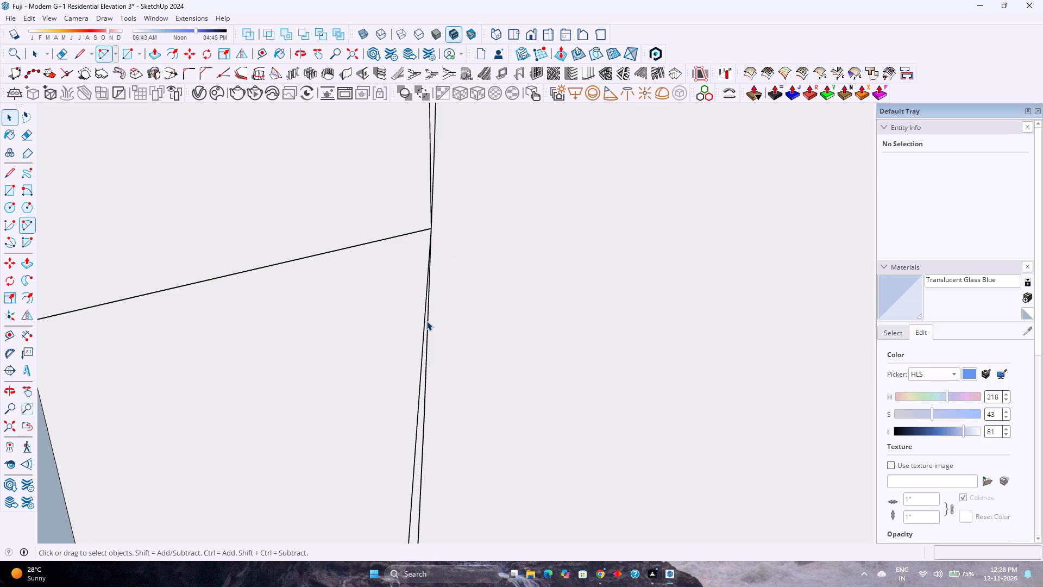
pyautogui.click(422, 349)
pyautogui.scroll(-14, 457, 318)
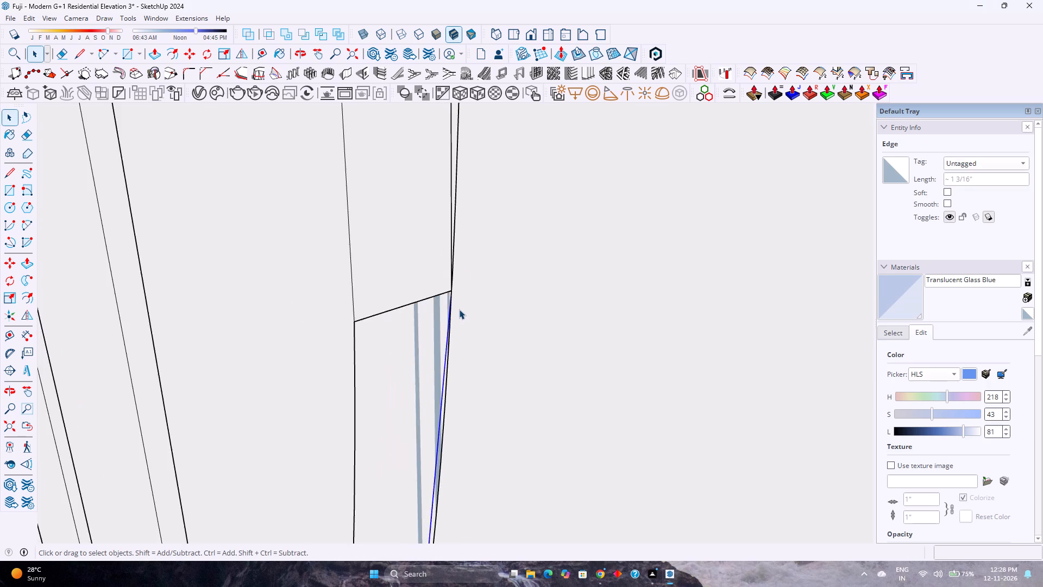
pyautogui.scroll(-20, 459, 309)
pyautogui.scroll(-11, 459, 309)
pyautogui.moveTo(394, 333); pyautogui.dragTo(538, 328, button='middle')
pyautogui.scroll(13, 980, 241)
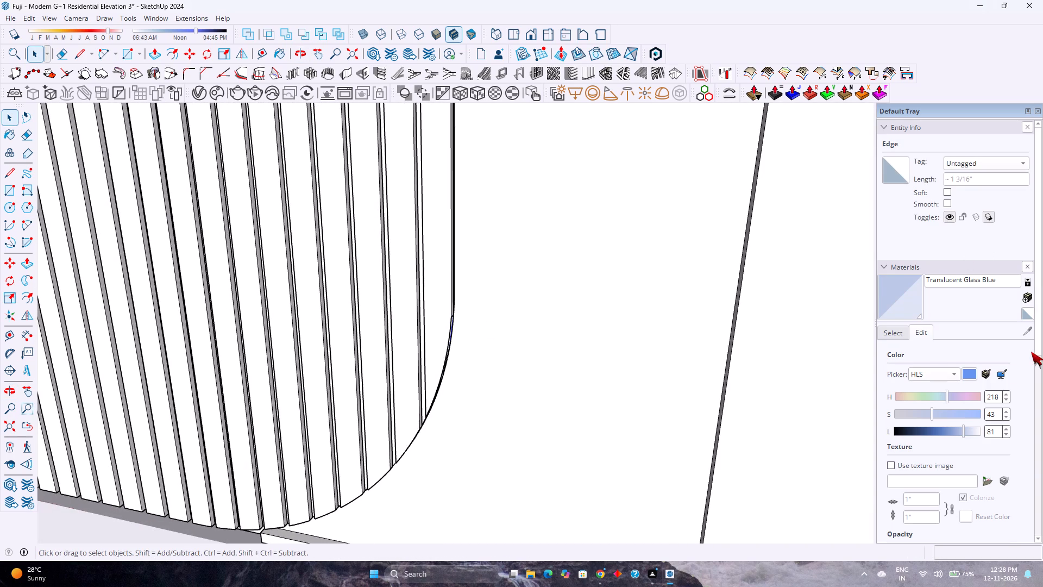
pyautogui.scroll(3, 1006, 395)
pyautogui.moveTo(1038, 360); pyautogui.dragTo(1042, 289)
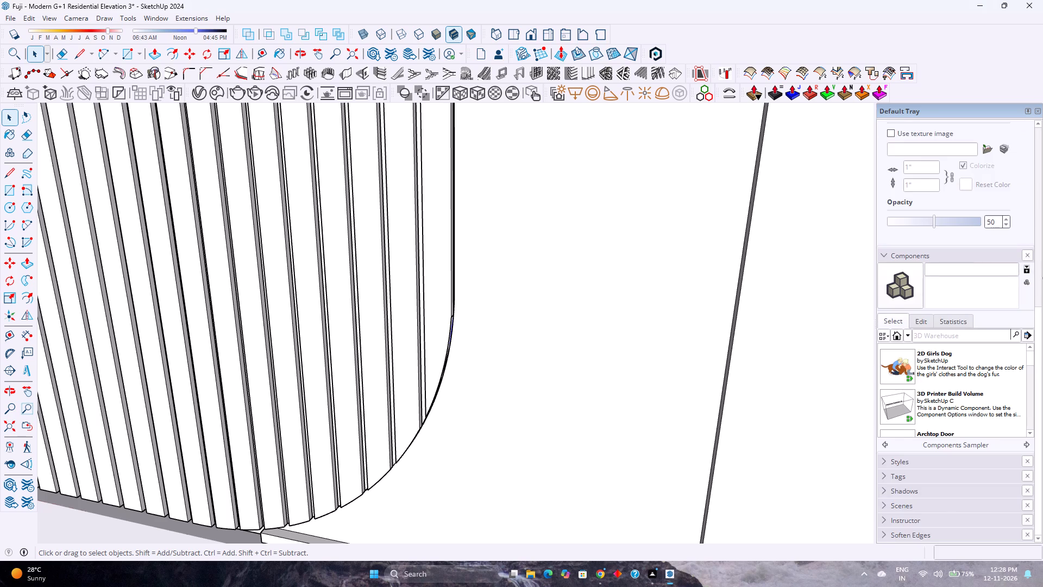
pyautogui.moveTo(1041, 268); pyautogui.dragTo(1042, 228)
pyautogui.scroll(2, 431, 364)
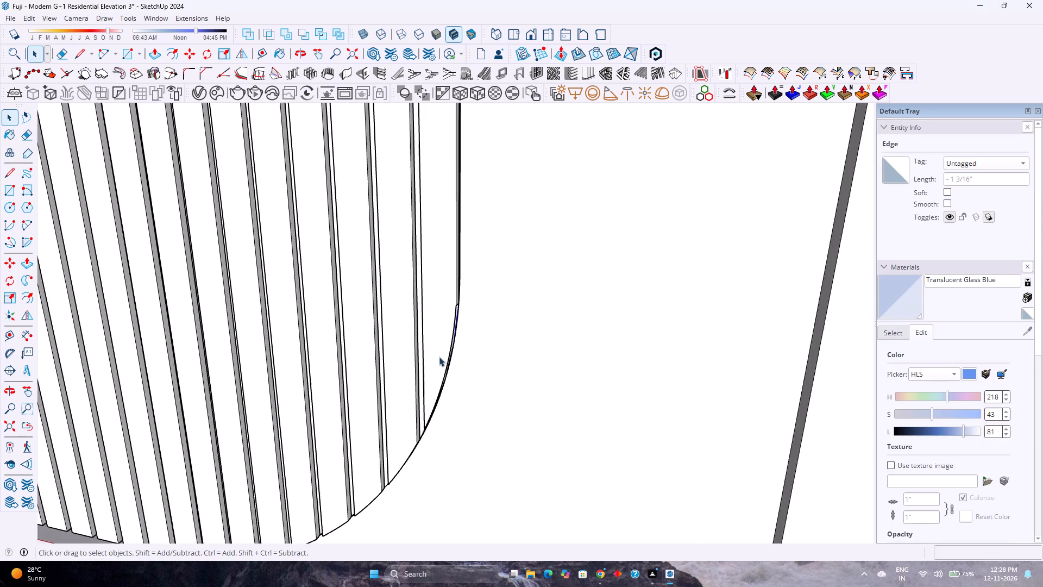
pyautogui.scroll(3, 439, 357)
pyautogui.moveTo(479, 329); pyautogui.dragTo(412, 295, button='middle')
pyautogui.middleClick(412, 295)
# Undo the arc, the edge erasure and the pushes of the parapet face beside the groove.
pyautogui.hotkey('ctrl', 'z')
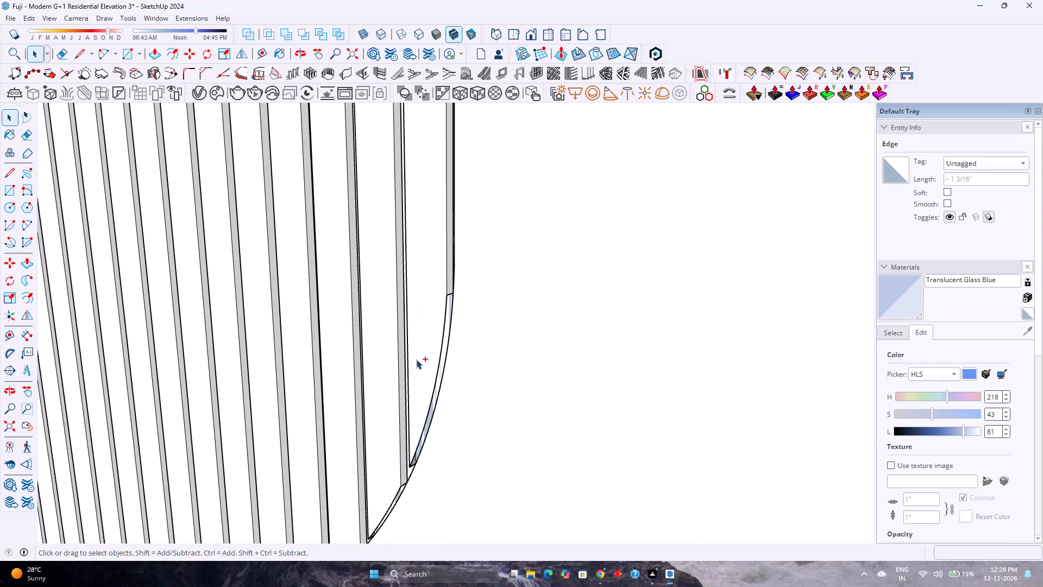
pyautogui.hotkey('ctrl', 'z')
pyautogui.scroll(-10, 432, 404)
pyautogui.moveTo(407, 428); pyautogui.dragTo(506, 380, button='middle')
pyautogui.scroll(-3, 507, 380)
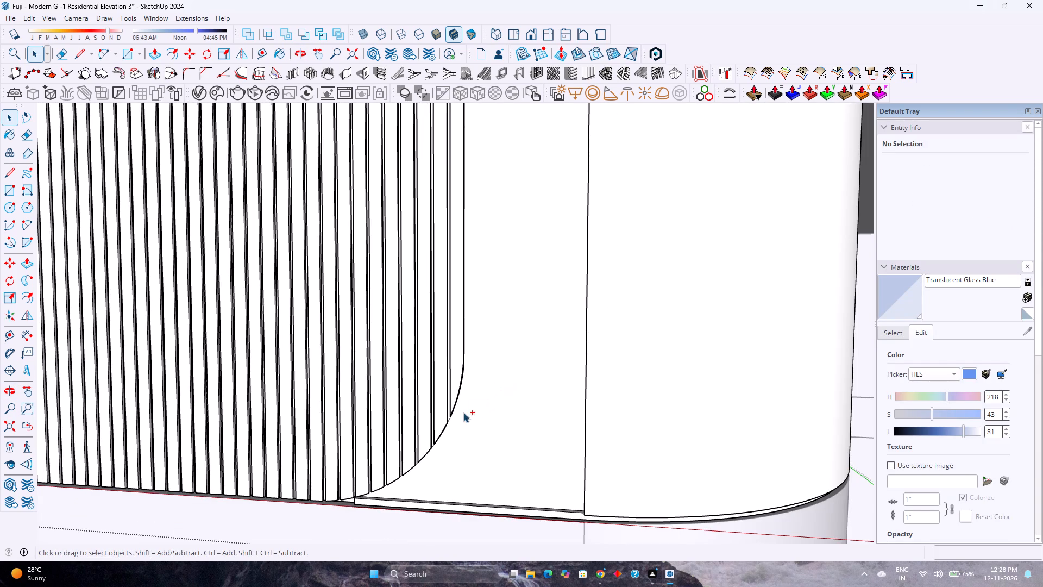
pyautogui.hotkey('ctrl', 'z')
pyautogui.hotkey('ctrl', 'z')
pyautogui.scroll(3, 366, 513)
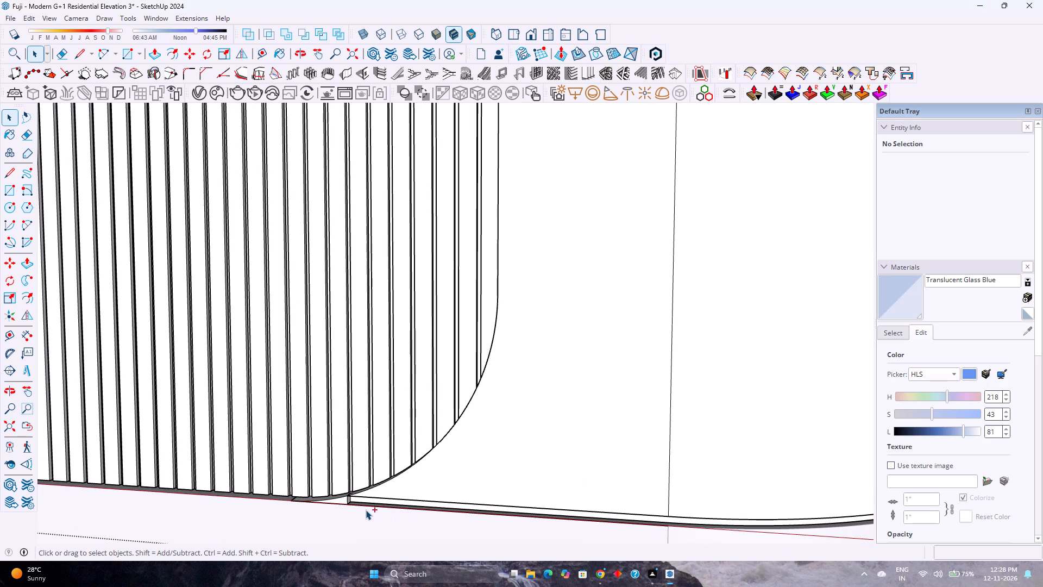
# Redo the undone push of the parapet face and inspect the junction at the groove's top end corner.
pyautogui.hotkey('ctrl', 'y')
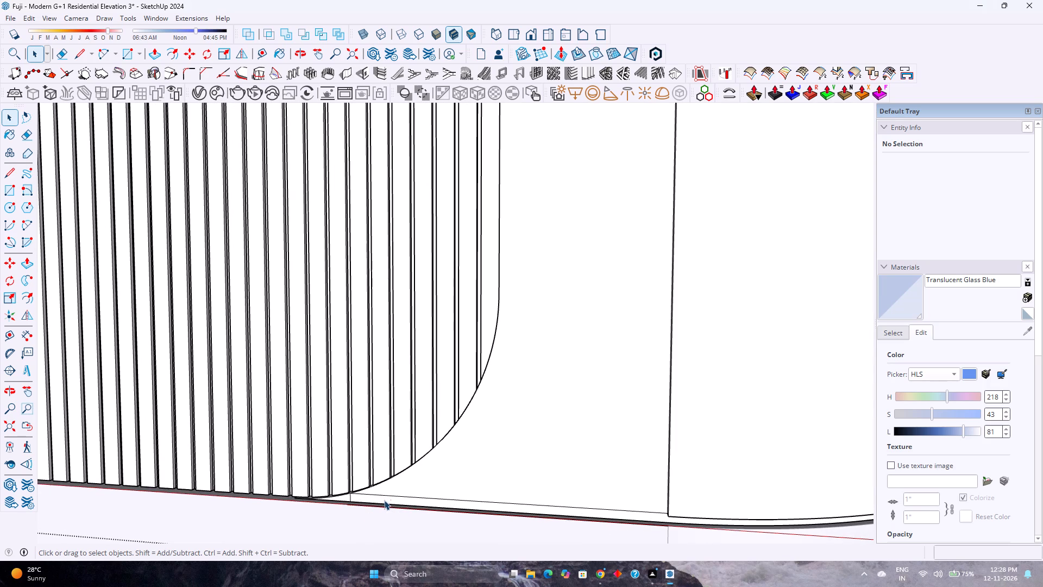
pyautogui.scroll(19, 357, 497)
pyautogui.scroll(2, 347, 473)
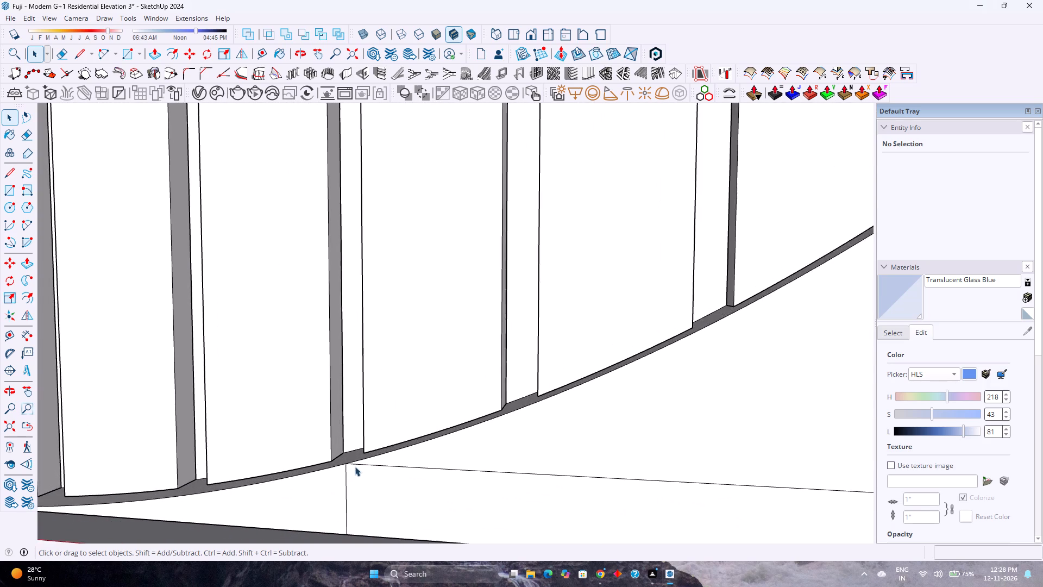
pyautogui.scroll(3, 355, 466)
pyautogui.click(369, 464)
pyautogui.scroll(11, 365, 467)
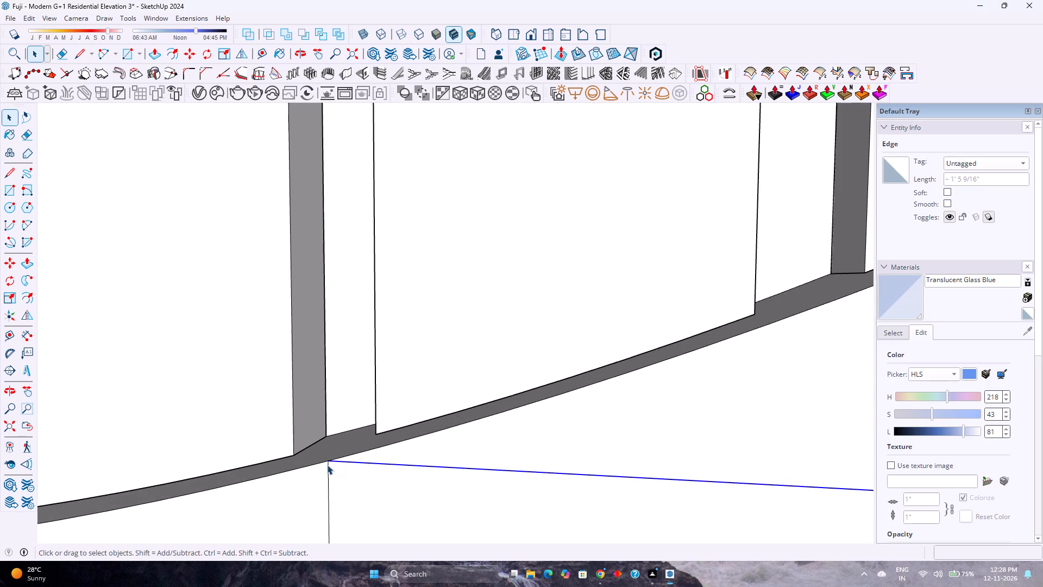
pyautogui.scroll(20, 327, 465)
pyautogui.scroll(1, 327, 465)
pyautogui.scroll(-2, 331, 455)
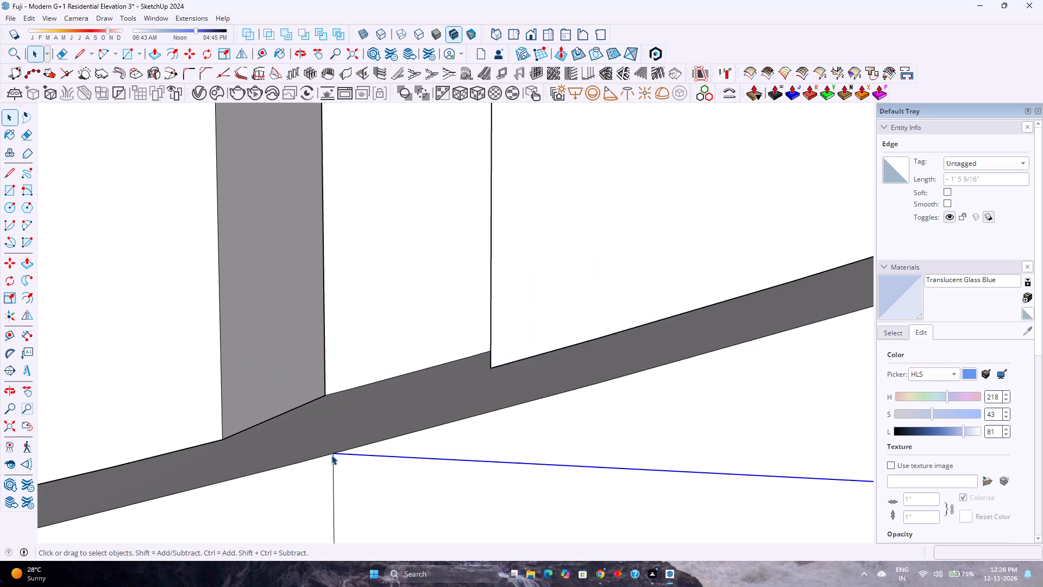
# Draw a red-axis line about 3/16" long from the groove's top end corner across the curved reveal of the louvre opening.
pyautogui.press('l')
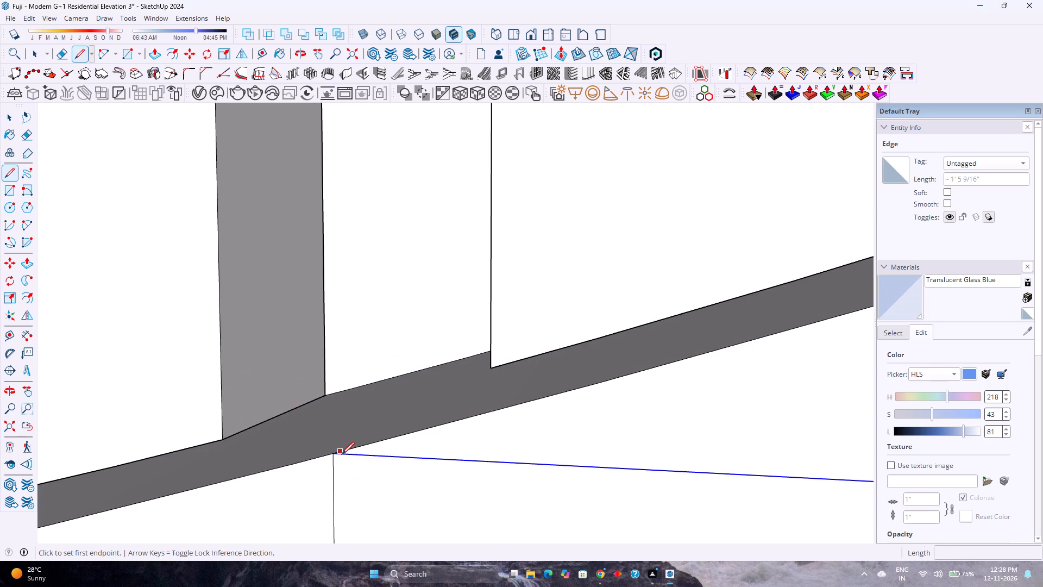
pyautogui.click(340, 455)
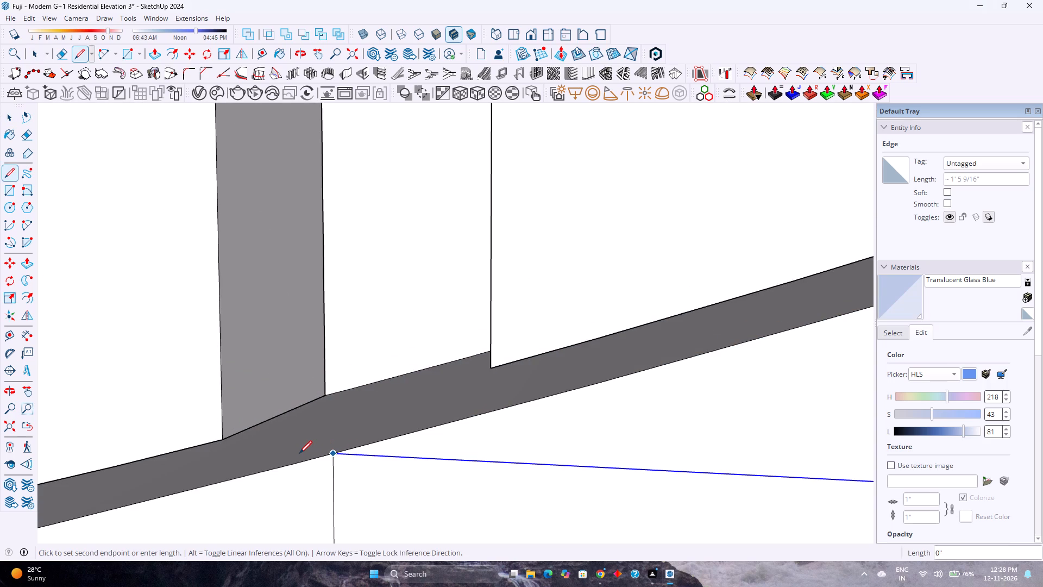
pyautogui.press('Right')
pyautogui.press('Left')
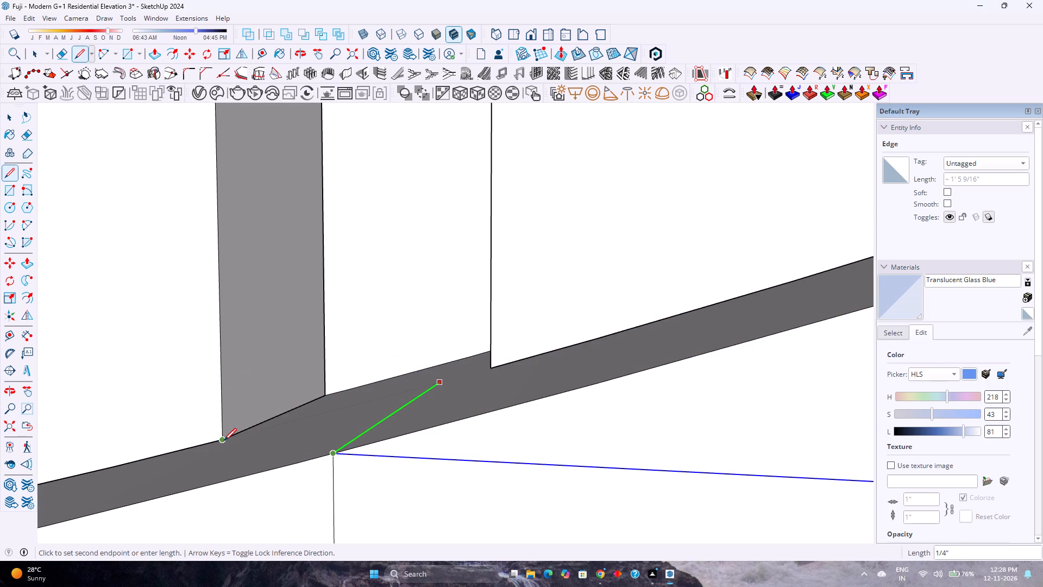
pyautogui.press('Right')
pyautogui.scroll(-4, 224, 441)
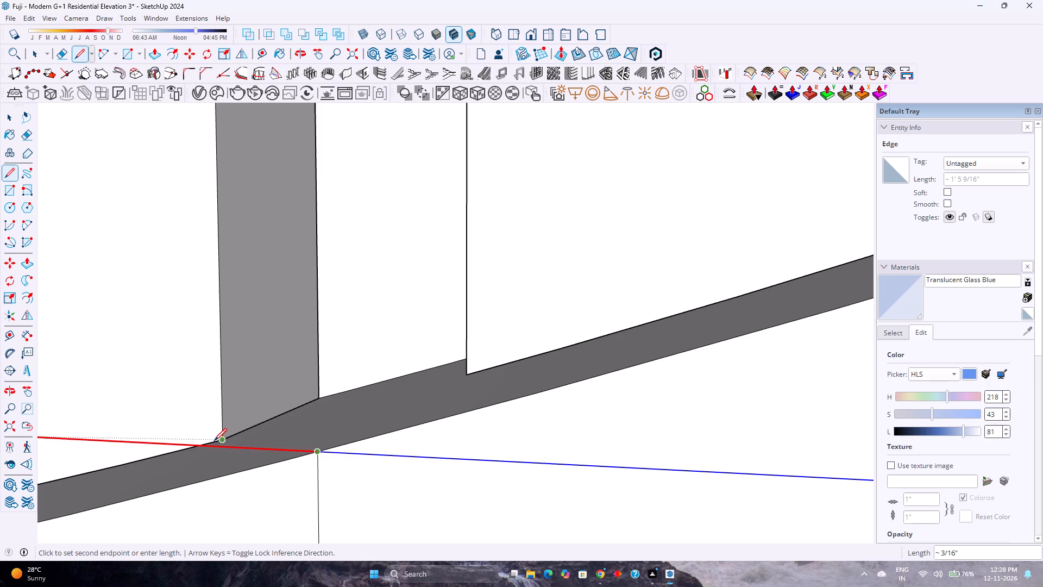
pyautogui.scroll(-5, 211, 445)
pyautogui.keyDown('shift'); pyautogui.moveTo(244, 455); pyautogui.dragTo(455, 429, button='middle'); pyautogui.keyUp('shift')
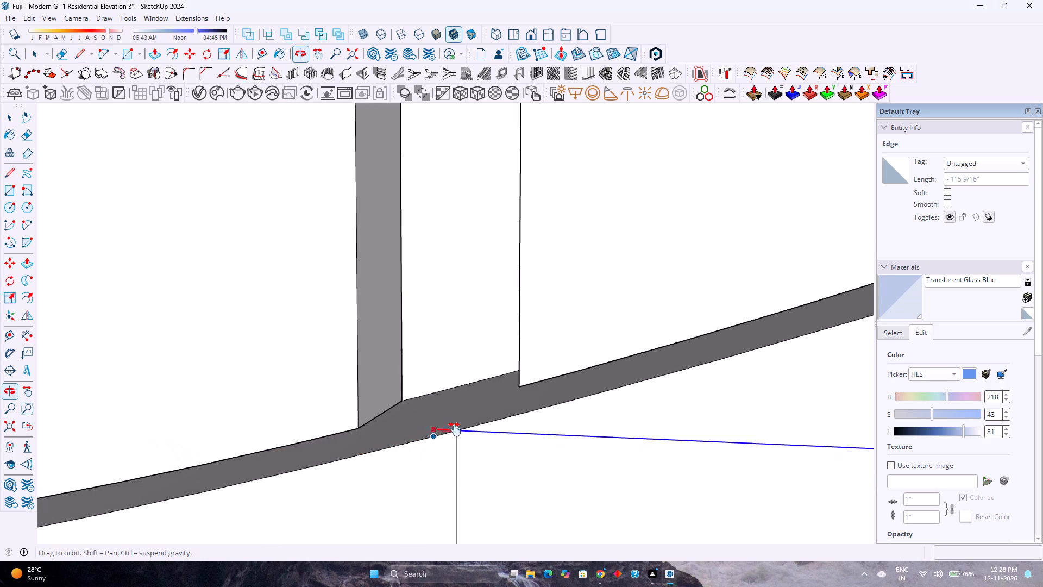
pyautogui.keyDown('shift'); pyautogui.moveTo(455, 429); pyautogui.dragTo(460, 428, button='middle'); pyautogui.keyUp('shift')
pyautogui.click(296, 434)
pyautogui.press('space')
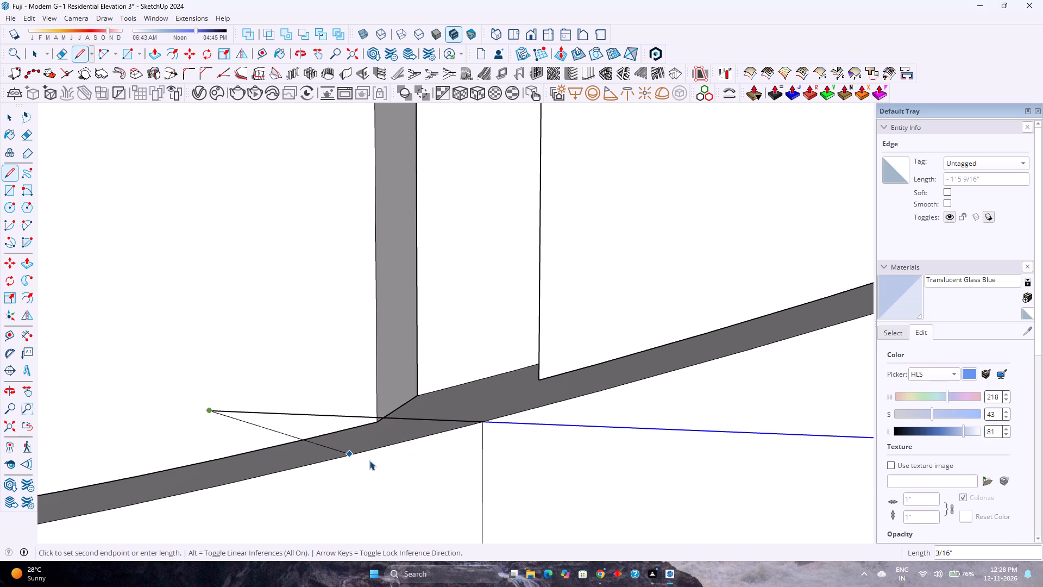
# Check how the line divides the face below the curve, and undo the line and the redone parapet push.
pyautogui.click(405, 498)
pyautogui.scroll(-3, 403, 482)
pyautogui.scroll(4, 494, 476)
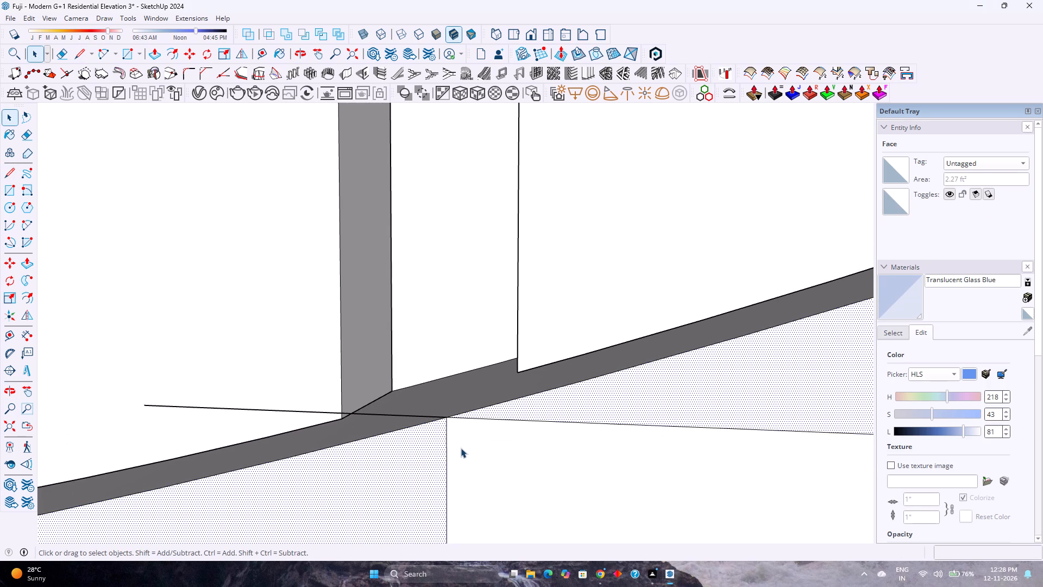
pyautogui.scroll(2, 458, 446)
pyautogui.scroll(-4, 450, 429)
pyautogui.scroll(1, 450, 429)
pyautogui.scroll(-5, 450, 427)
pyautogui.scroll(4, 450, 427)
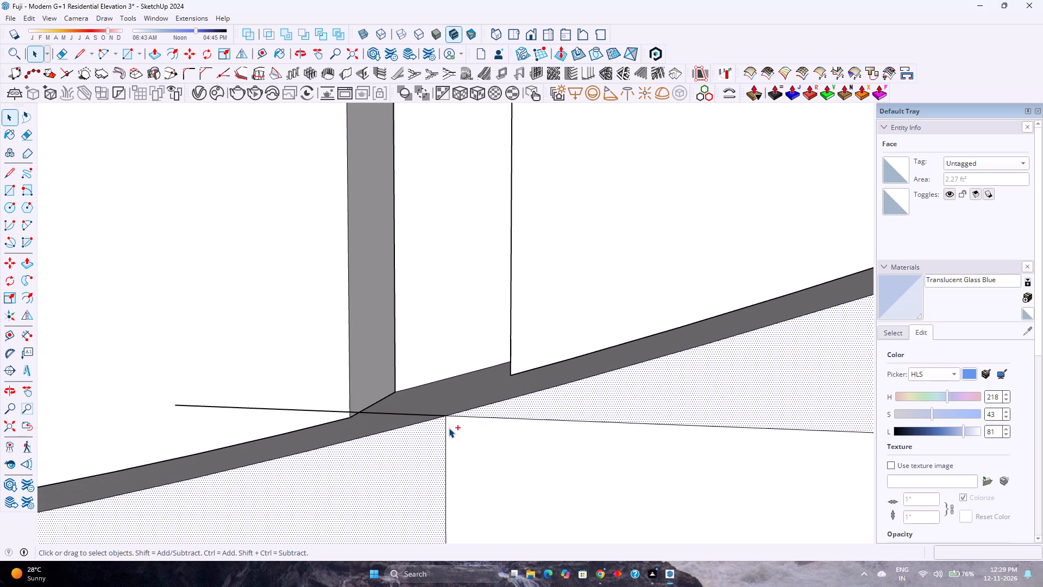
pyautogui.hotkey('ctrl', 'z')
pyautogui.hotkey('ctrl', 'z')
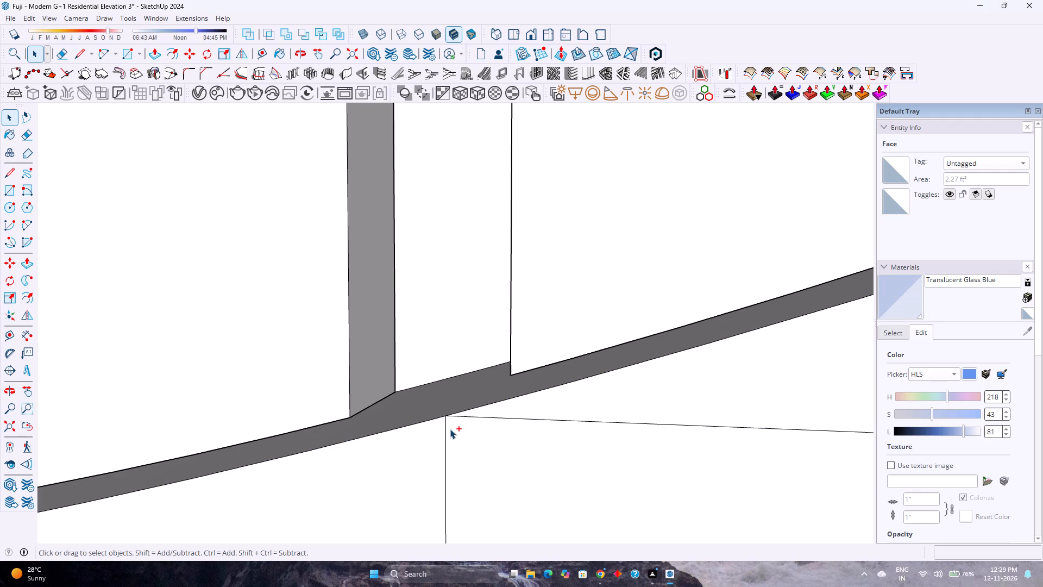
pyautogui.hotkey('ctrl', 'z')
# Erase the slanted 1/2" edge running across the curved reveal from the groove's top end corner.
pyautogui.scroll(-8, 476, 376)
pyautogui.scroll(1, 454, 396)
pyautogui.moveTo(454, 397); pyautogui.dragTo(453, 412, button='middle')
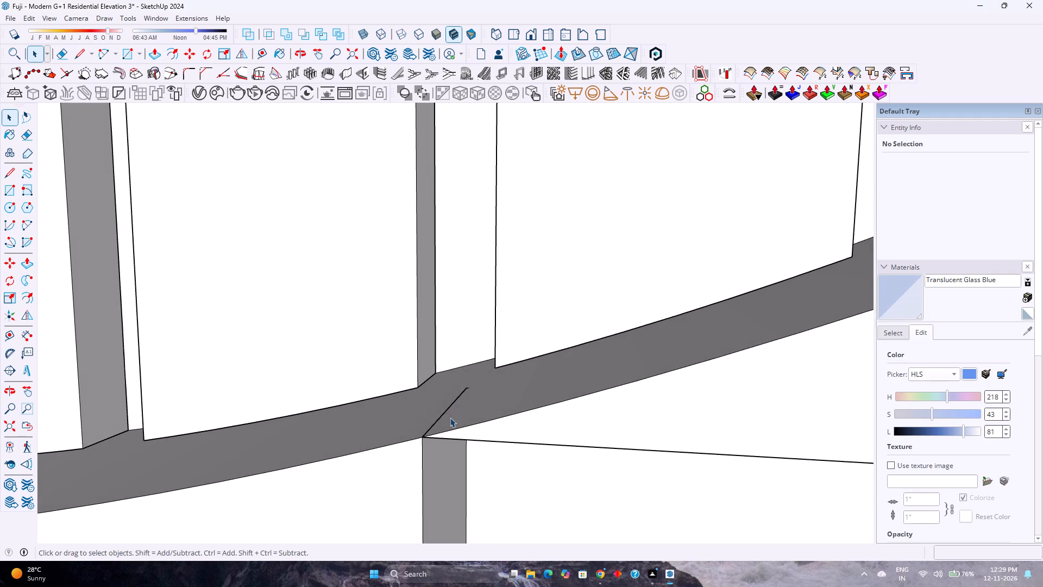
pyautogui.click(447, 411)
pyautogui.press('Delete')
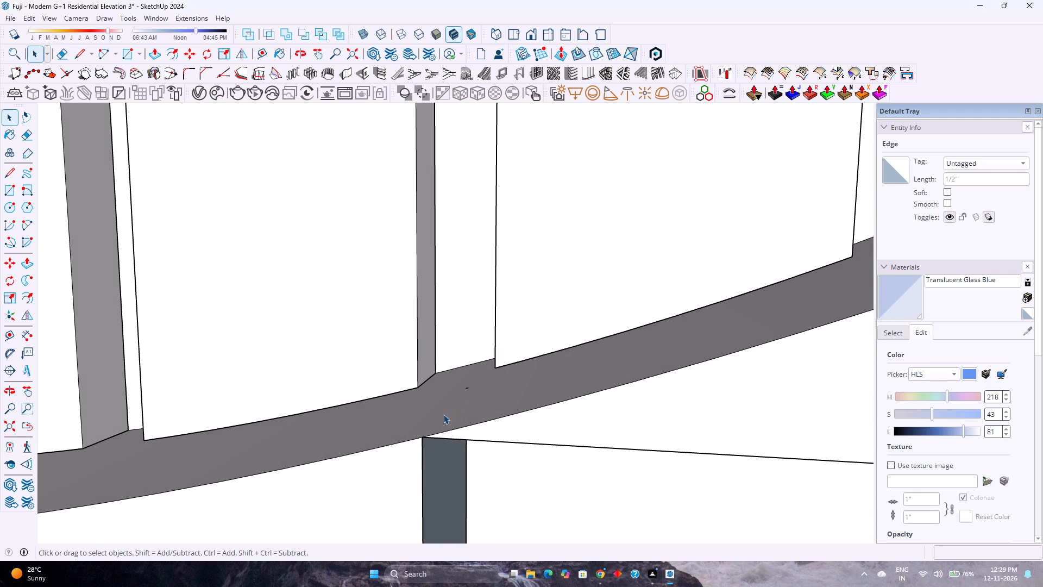
# Examine the groove's end from several angles and try to select the tiny leftover edge on the curved reveal.
pyautogui.moveTo(442, 457); pyautogui.dragTo(362, 380, button='middle')
pyautogui.scroll(5, 395, 268)
pyautogui.moveTo(375, 300); pyautogui.dragTo(426, 318, button='middle')
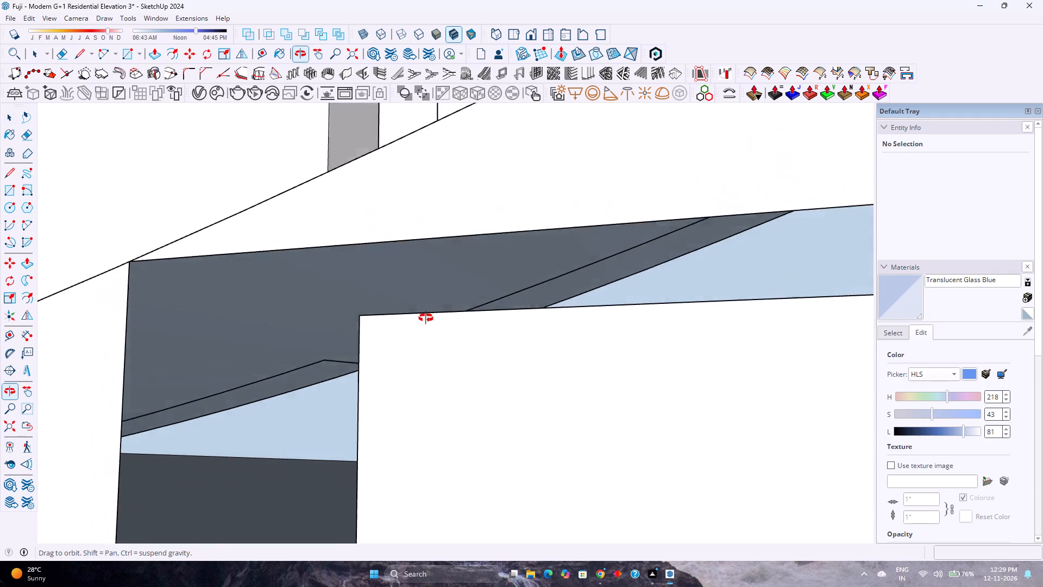
pyautogui.moveTo(426, 318); pyautogui.dragTo(135, 304, button='middle')
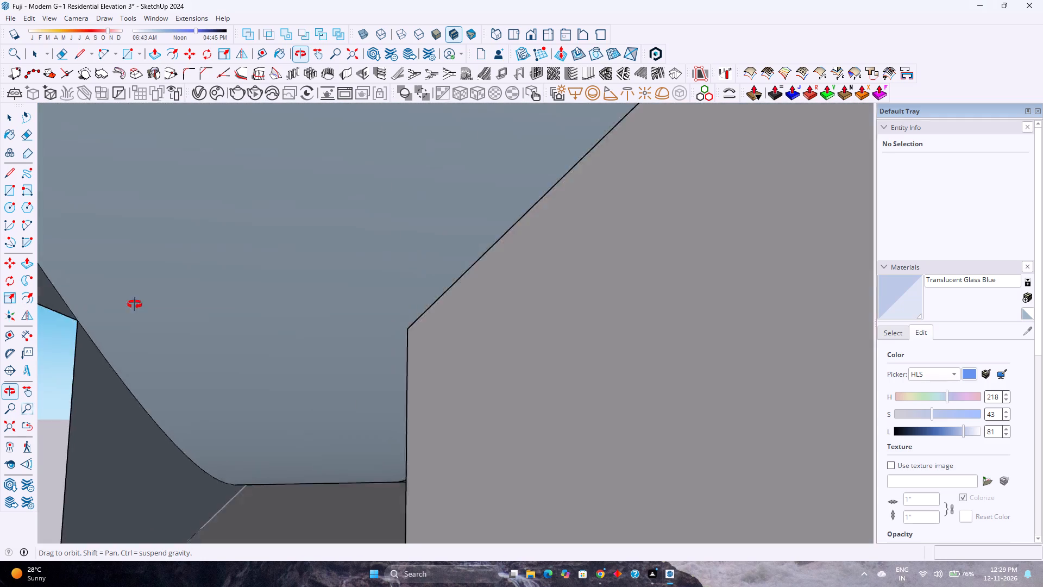
pyautogui.moveTo(135, 304); pyautogui.dragTo(410, 326, button='middle')
pyautogui.scroll(-4, 360, 326)
pyautogui.moveTo(328, 335); pyautogui.dragTo(382, 384, button='middle')
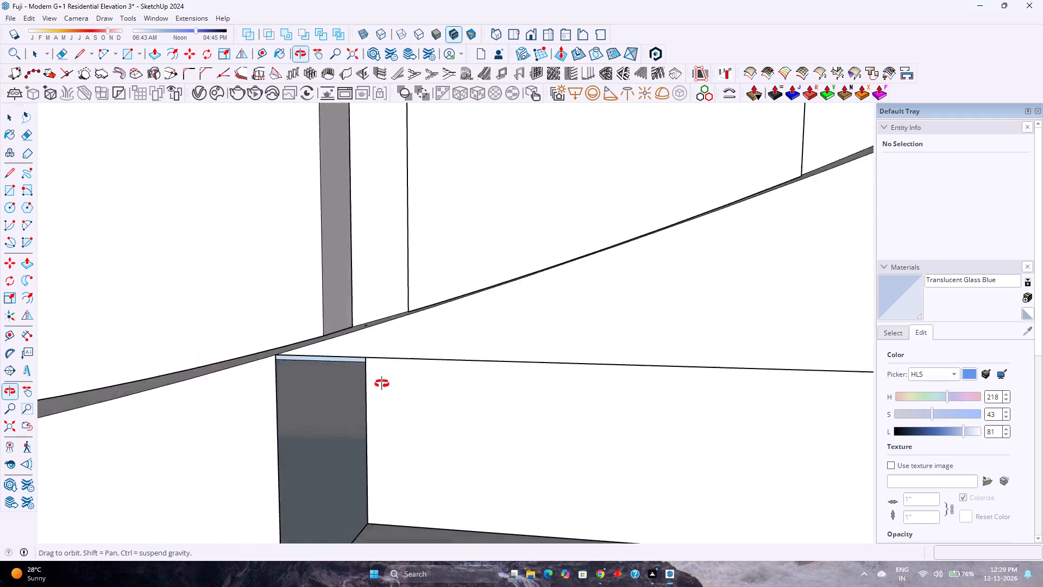
pyautogui.moveTo(382, 384); pyautogui.dragTo(444, 436, button='middle')
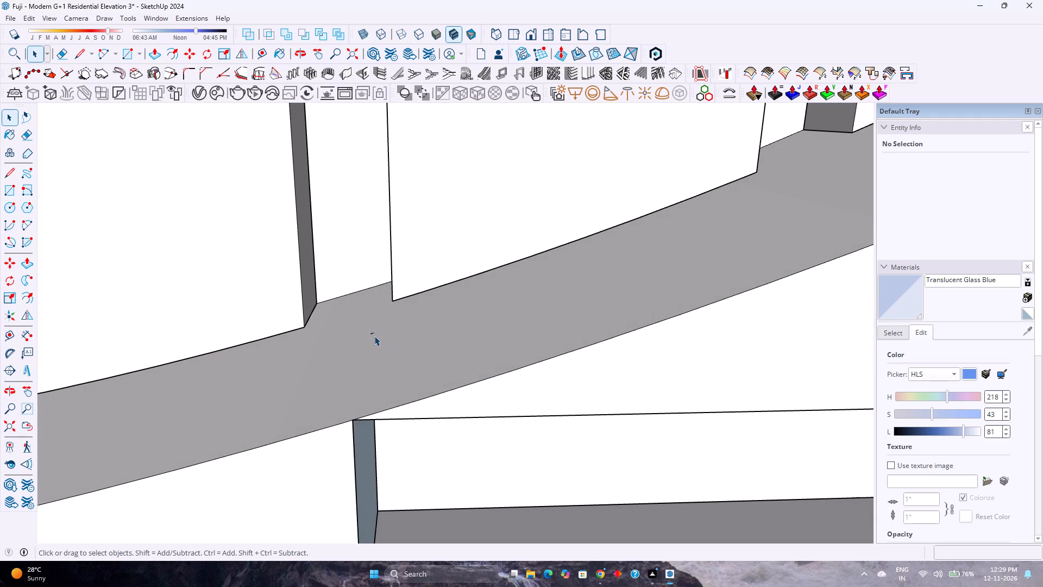
pyautogui.click(373, 334)
pyautogui.scroll(12, 373, 336)
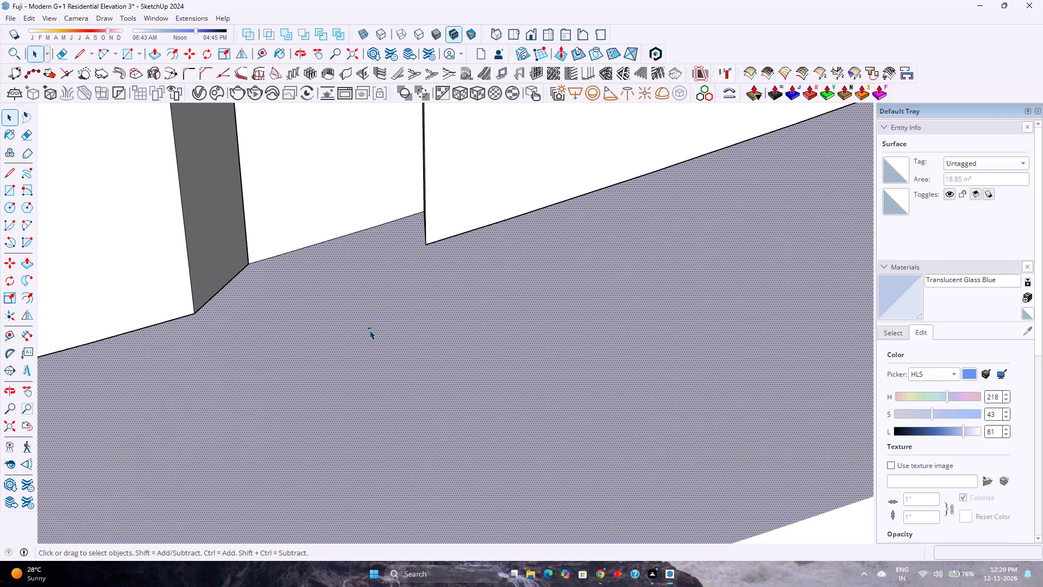
pyautogui.click(369, 328)
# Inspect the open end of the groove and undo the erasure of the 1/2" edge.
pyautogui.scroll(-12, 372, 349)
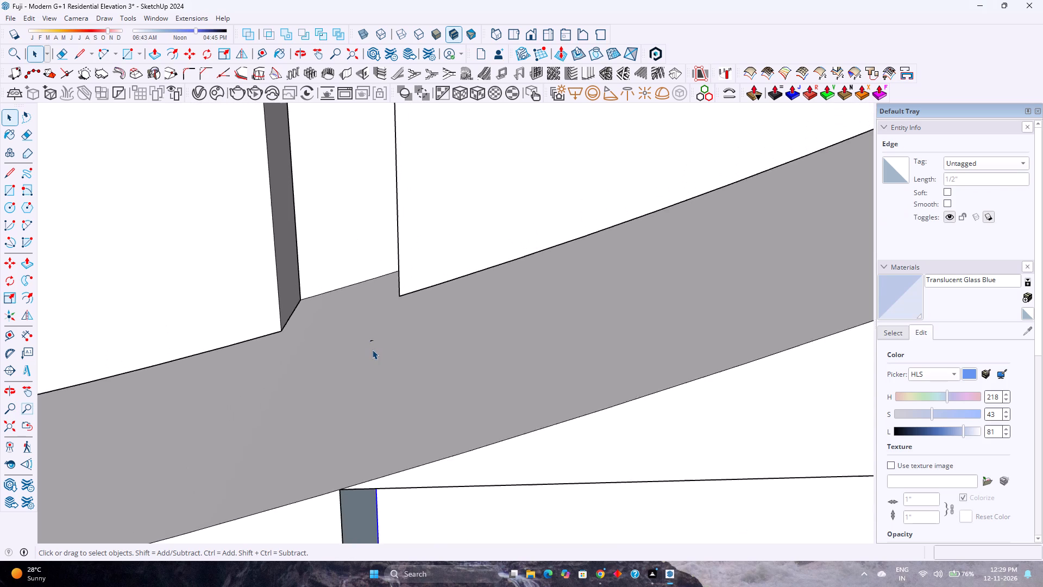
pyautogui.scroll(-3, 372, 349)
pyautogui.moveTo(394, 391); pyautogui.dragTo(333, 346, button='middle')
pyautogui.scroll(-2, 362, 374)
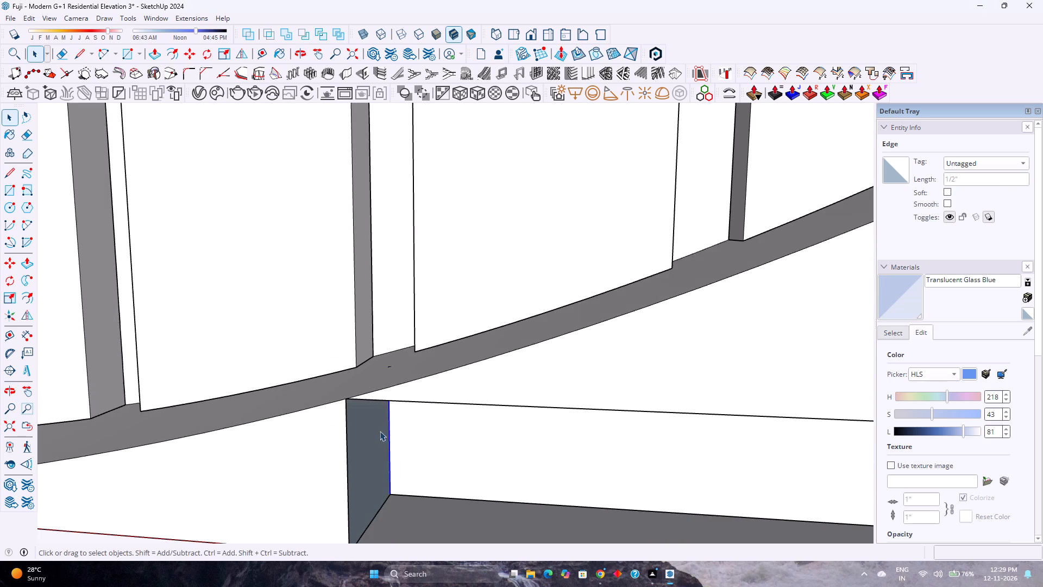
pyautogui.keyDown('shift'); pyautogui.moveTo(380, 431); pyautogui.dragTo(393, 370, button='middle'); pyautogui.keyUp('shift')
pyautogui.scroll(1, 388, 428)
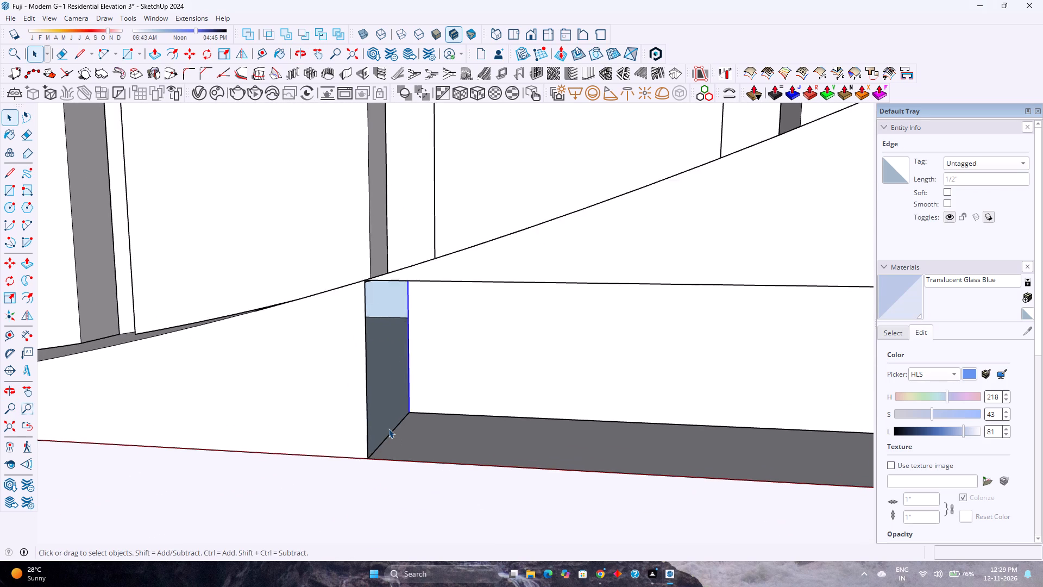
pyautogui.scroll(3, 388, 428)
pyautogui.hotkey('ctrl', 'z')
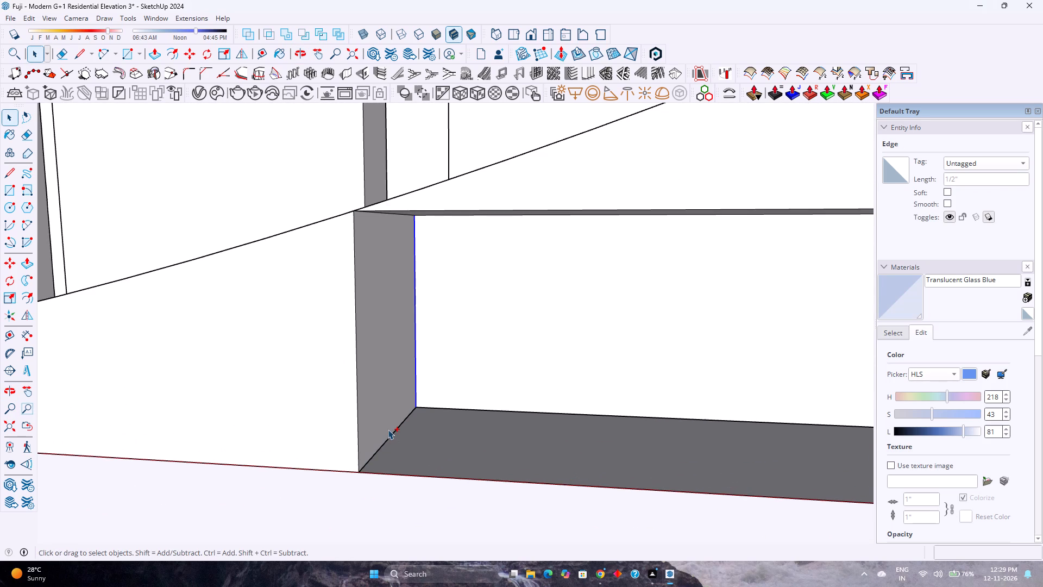
# Push/Pull the groove's end face 1/8" into the groove, away from the louvre opening's curve.
pyautogui.moveTo(384, 414); pyautogui.dragTo(422, 465, button='middle')
pyautogui.press('p')
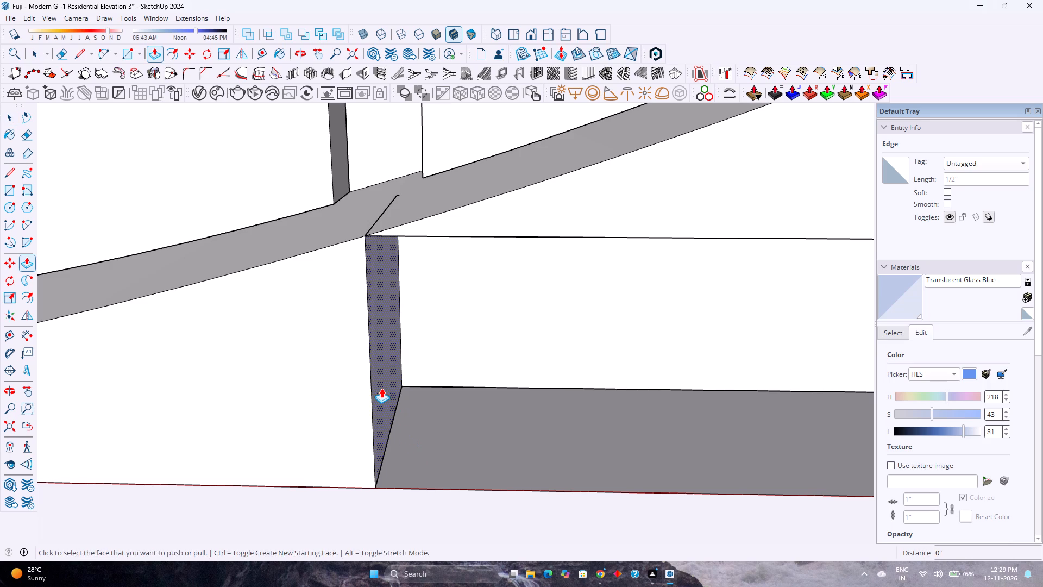
pyautogui.click(381, 388)
pyautogui.scroll(1, 470, 382)
pyautogui.moveTo(470, 382); pyautogui.dragTo(335, 327, button='middle')
pyautogui.click(470, 343)
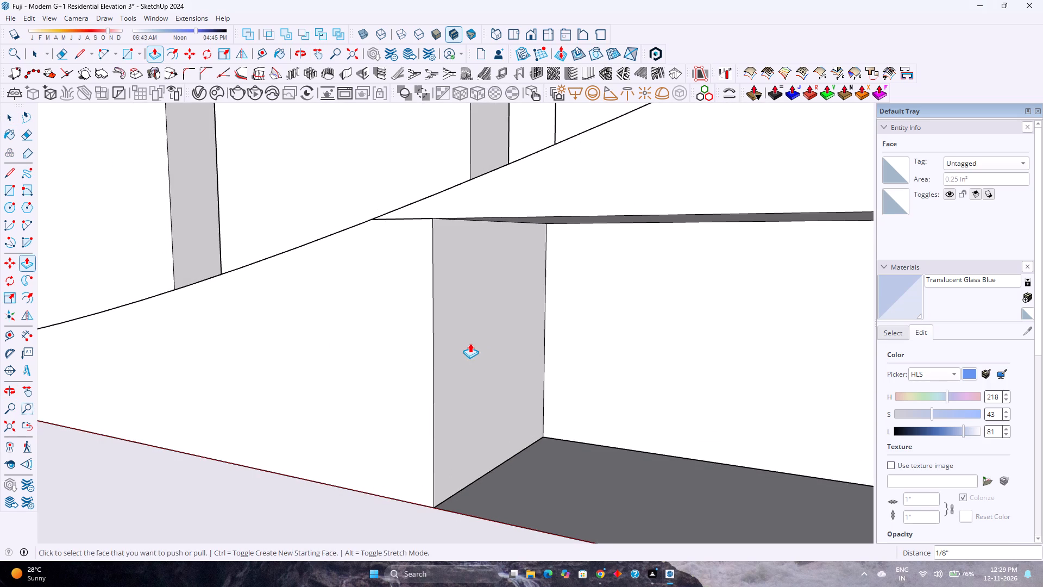
# Erase the 1/8" edge between the groove's new top end corner and the louvre opening's curve.
pyautogui.moveTo(432, 322); pyautogui.dragTo(508, 429, button='middle')
pyautogui.press('l')
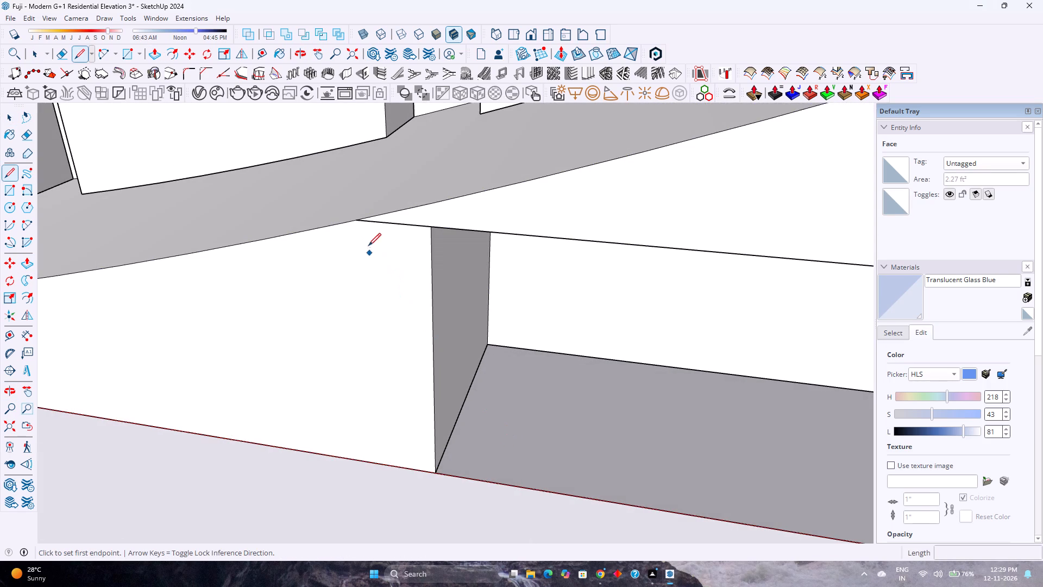
pyautogui.press('space')
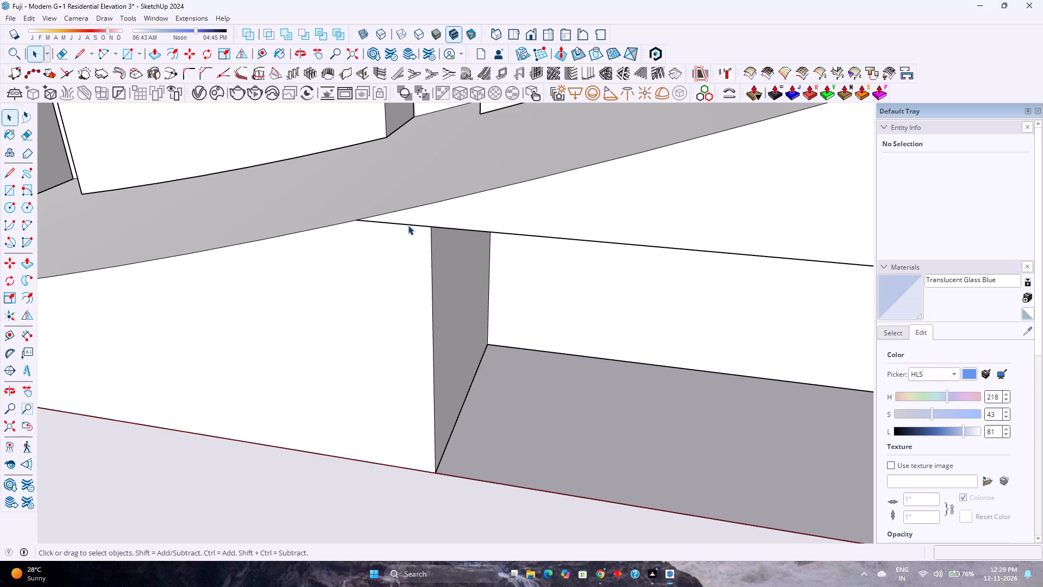
pyautogui.click(408, 222)
pyautogui.click(408, 224)
pyautogui.press('Delete')
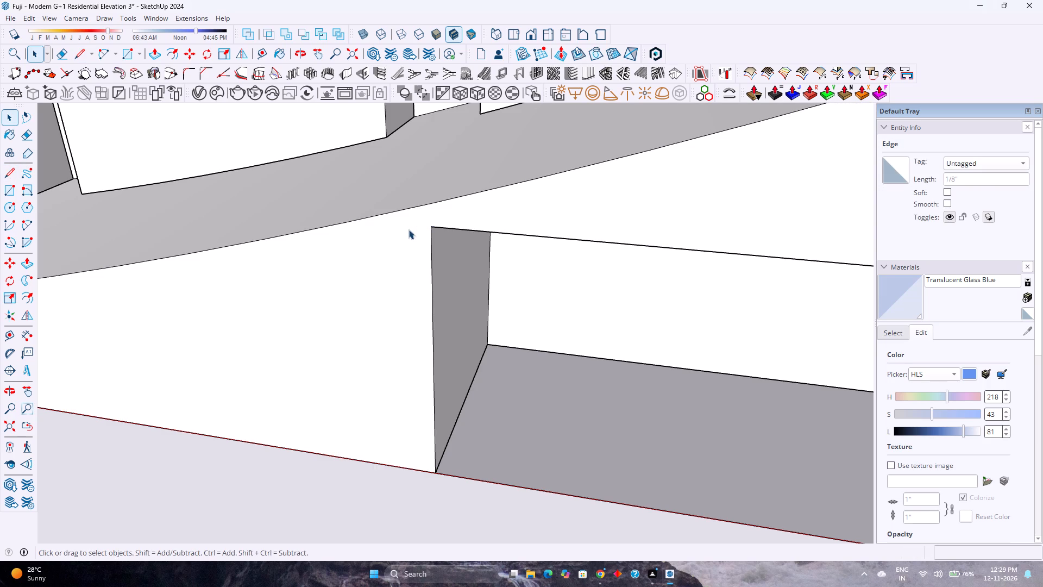
# Draw a 1/8" line from the groove's top end corner to the louvre opening's curved edge.
pyautogui.press('l')
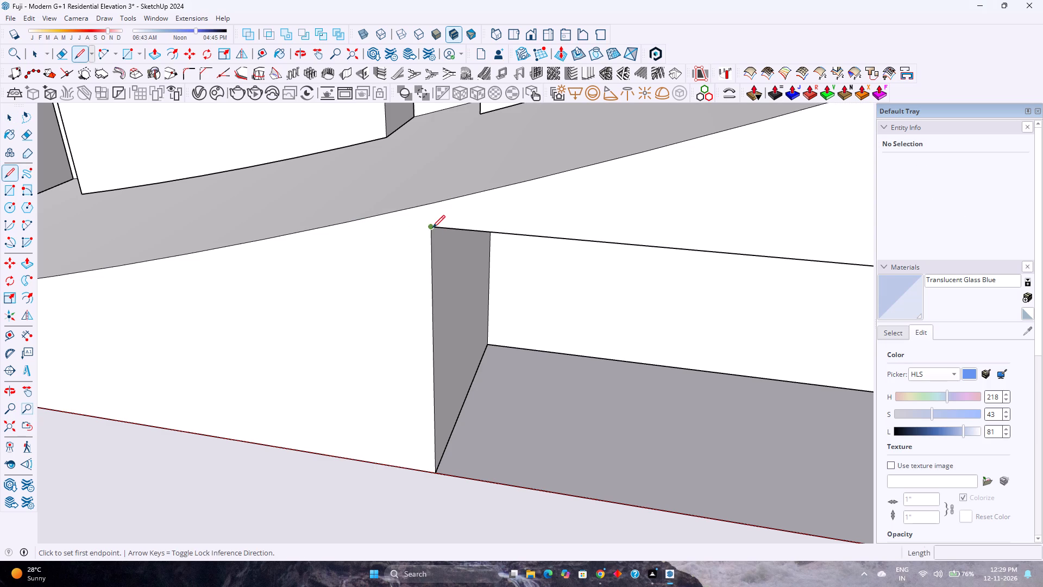
pyautogui.click(431, 227)
pyautogui.click(357, 222)
pyautogui.press('space')
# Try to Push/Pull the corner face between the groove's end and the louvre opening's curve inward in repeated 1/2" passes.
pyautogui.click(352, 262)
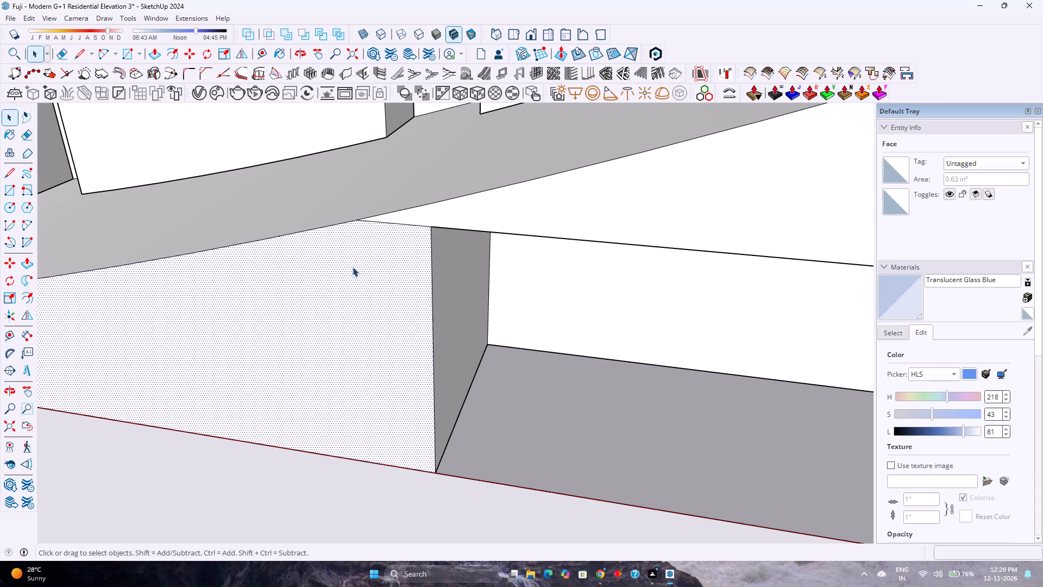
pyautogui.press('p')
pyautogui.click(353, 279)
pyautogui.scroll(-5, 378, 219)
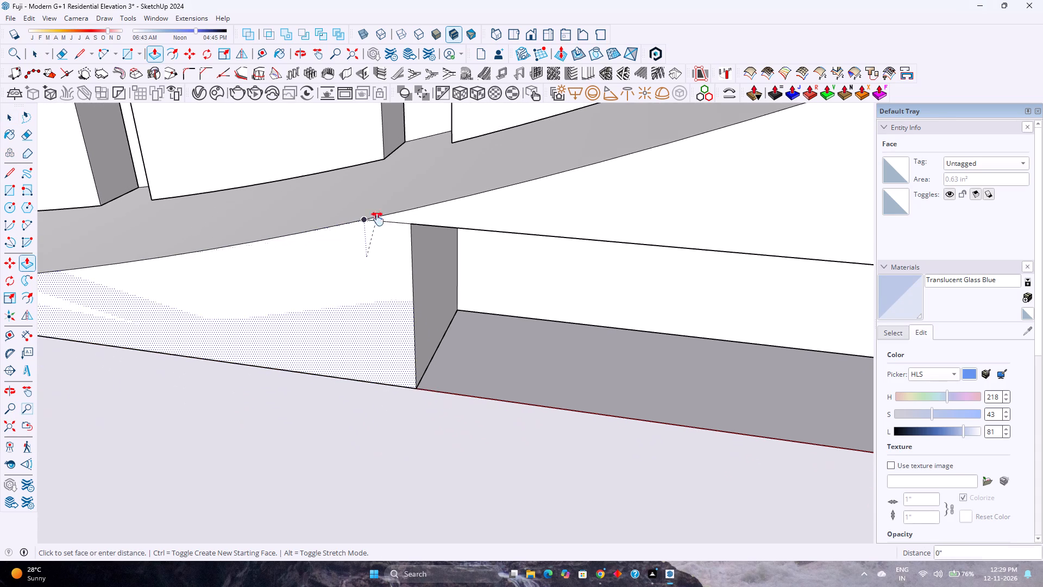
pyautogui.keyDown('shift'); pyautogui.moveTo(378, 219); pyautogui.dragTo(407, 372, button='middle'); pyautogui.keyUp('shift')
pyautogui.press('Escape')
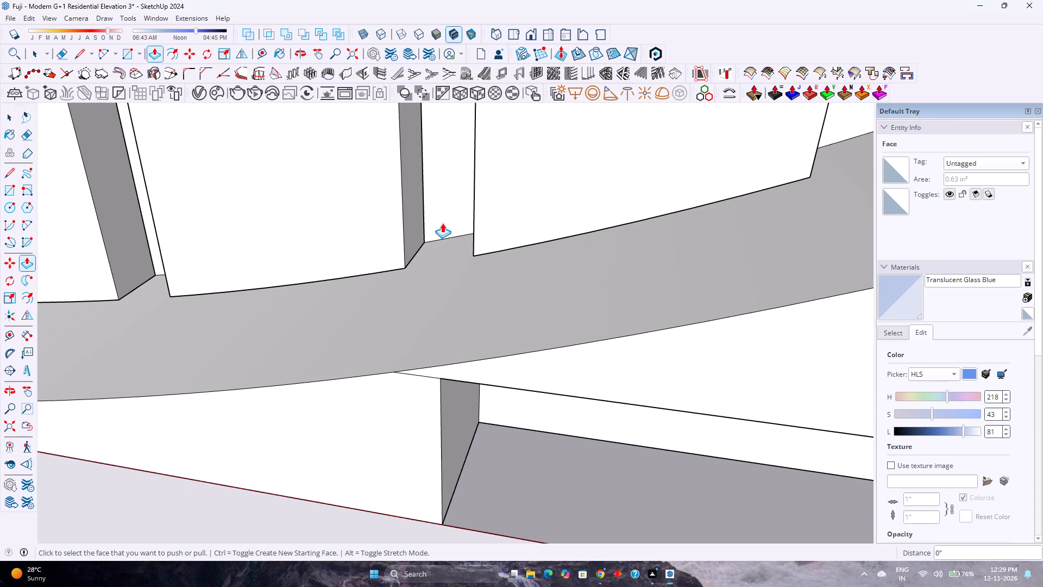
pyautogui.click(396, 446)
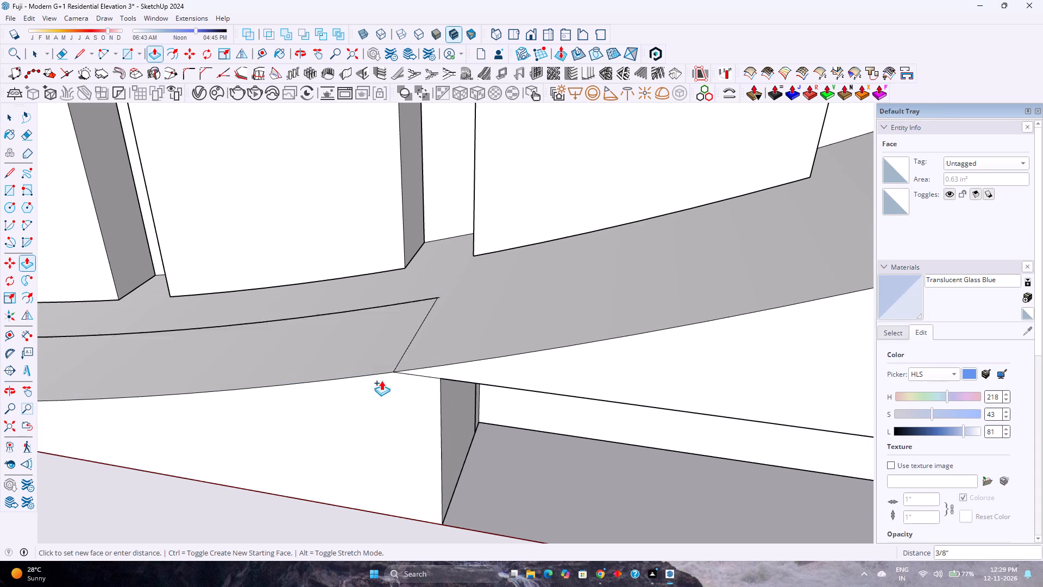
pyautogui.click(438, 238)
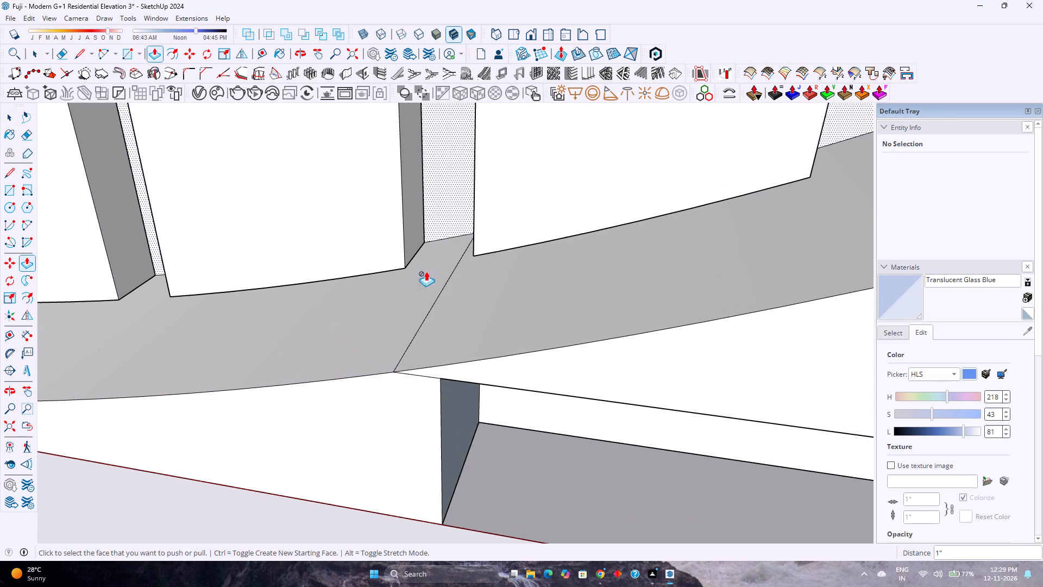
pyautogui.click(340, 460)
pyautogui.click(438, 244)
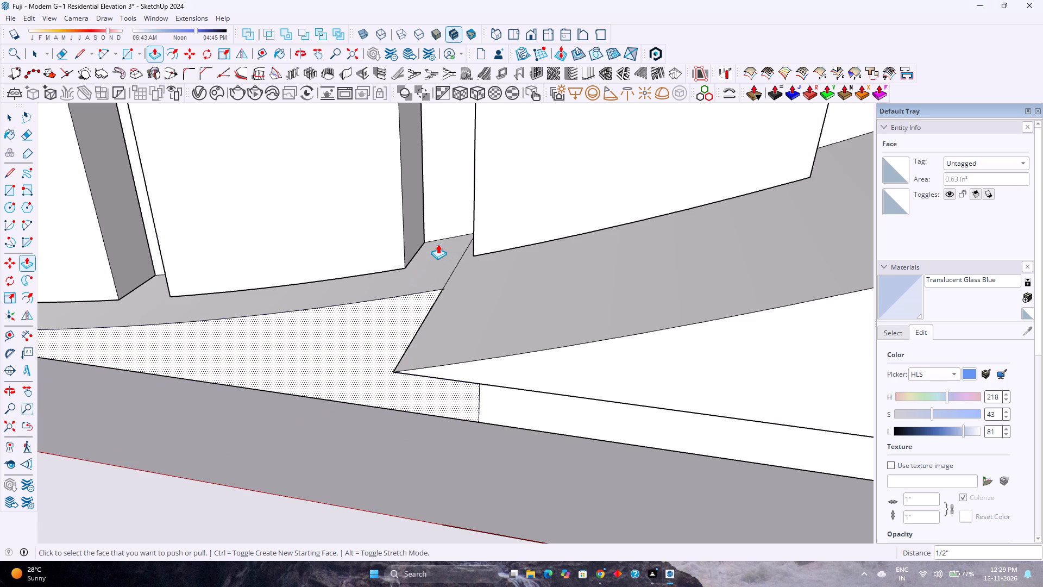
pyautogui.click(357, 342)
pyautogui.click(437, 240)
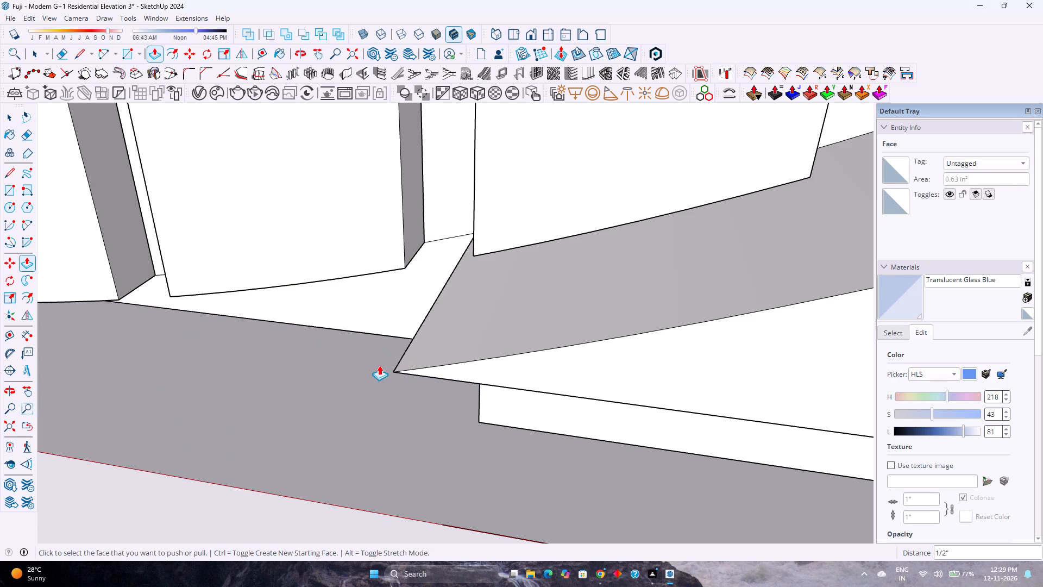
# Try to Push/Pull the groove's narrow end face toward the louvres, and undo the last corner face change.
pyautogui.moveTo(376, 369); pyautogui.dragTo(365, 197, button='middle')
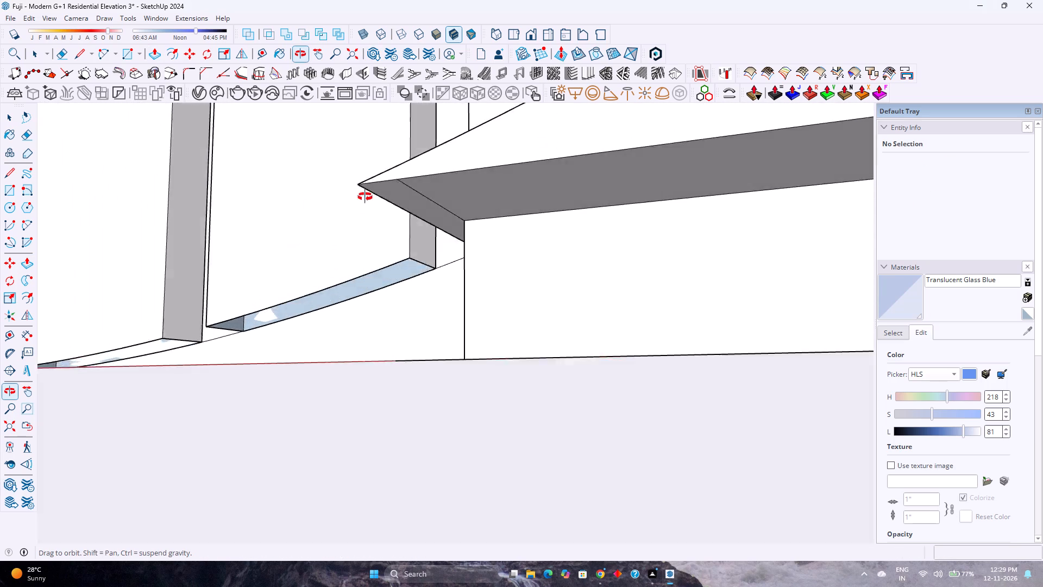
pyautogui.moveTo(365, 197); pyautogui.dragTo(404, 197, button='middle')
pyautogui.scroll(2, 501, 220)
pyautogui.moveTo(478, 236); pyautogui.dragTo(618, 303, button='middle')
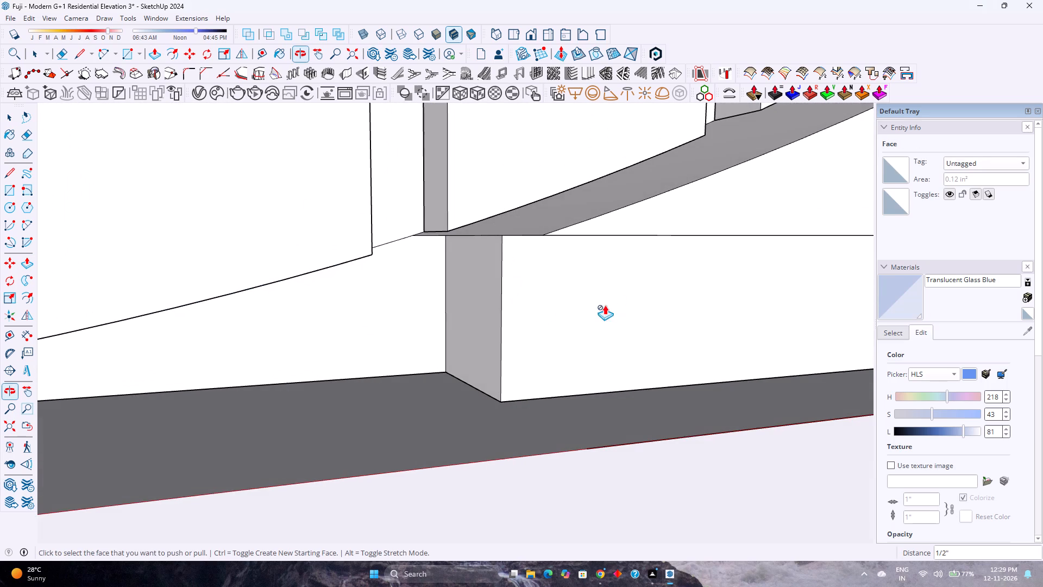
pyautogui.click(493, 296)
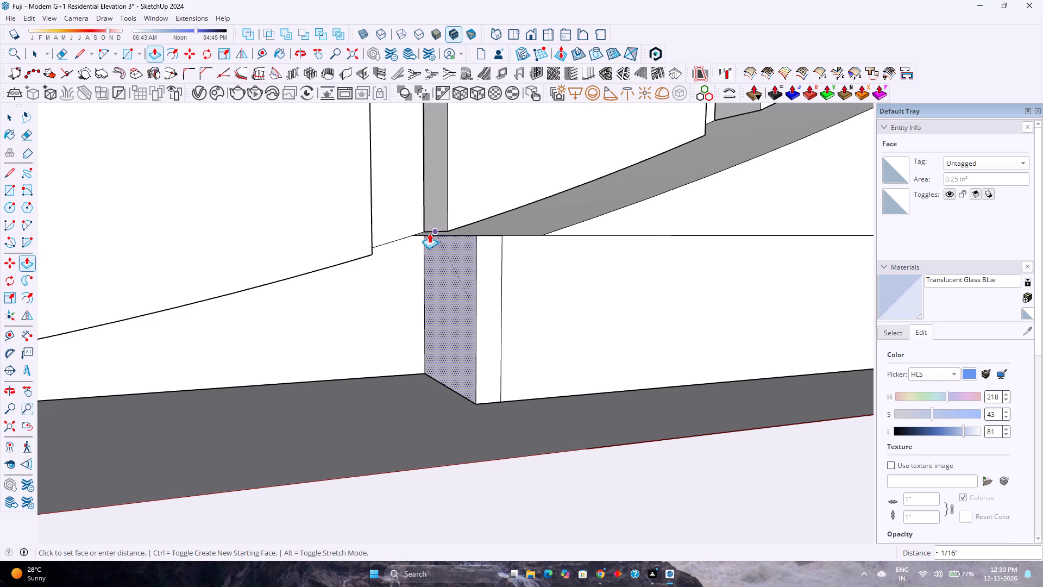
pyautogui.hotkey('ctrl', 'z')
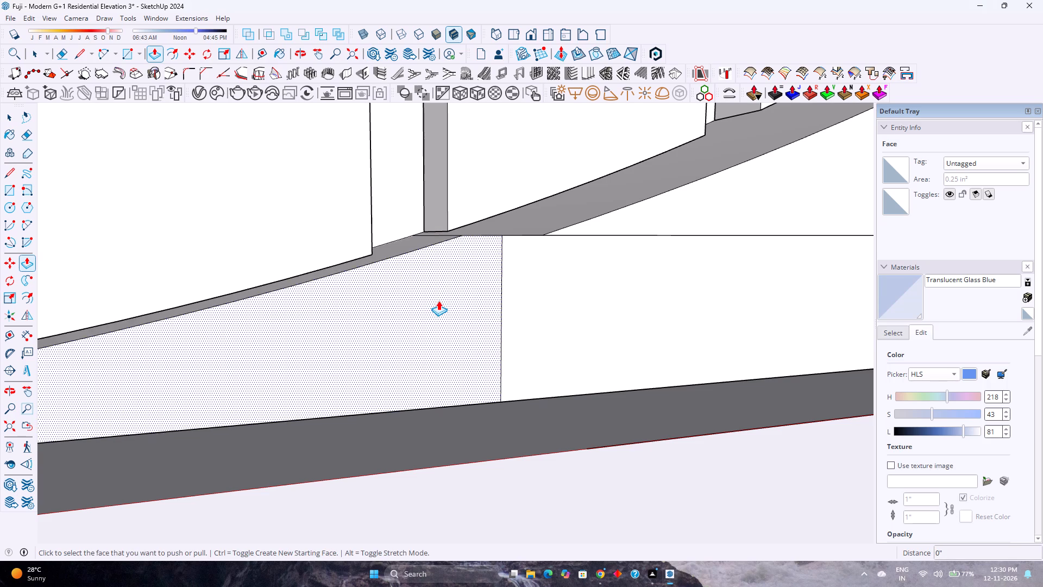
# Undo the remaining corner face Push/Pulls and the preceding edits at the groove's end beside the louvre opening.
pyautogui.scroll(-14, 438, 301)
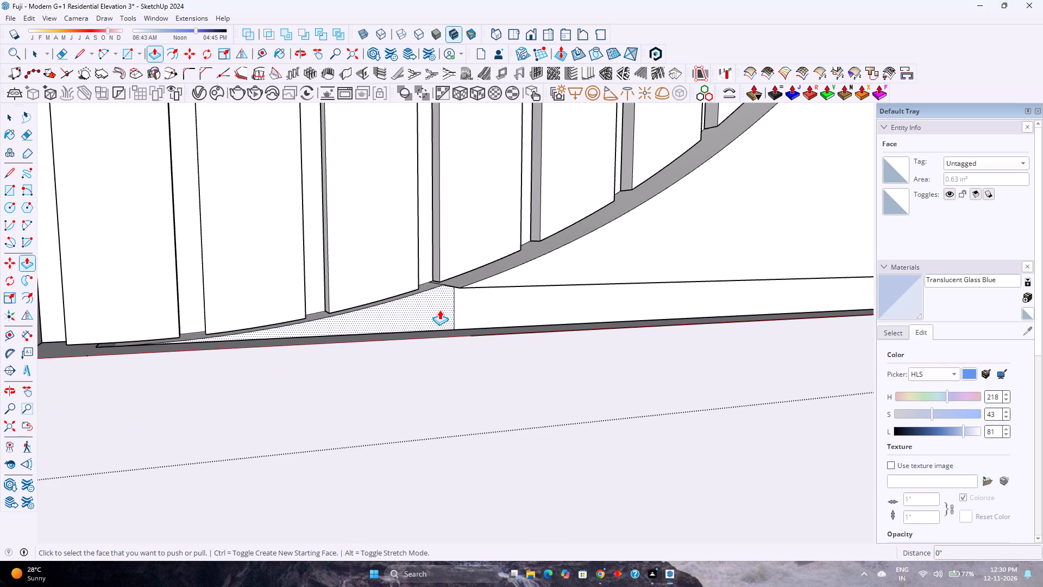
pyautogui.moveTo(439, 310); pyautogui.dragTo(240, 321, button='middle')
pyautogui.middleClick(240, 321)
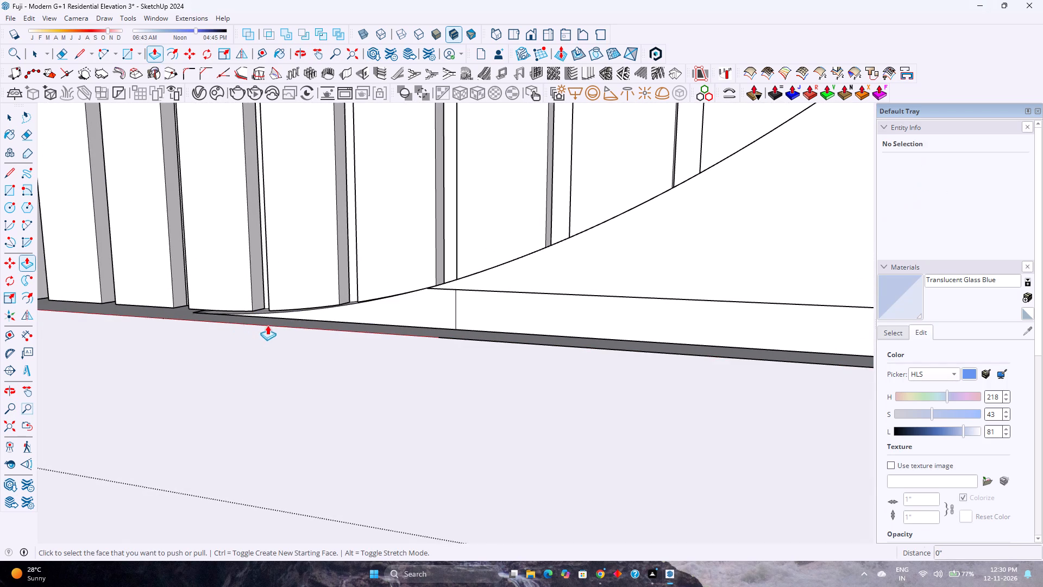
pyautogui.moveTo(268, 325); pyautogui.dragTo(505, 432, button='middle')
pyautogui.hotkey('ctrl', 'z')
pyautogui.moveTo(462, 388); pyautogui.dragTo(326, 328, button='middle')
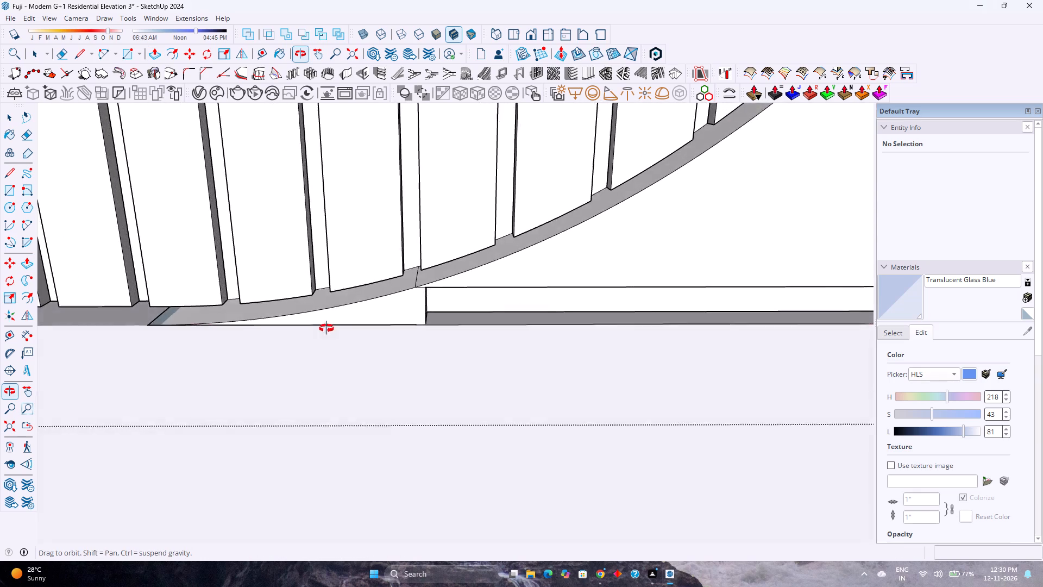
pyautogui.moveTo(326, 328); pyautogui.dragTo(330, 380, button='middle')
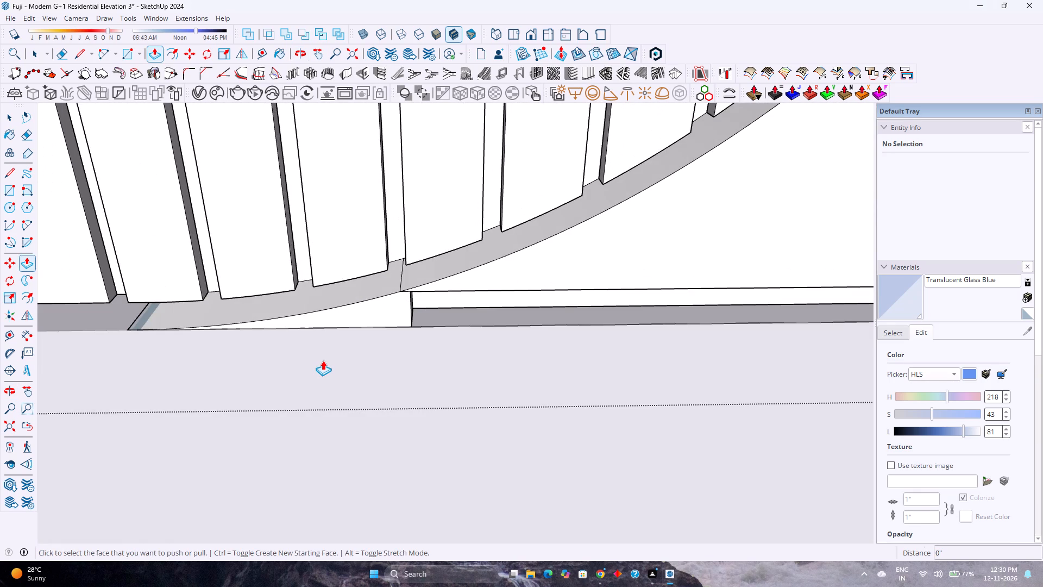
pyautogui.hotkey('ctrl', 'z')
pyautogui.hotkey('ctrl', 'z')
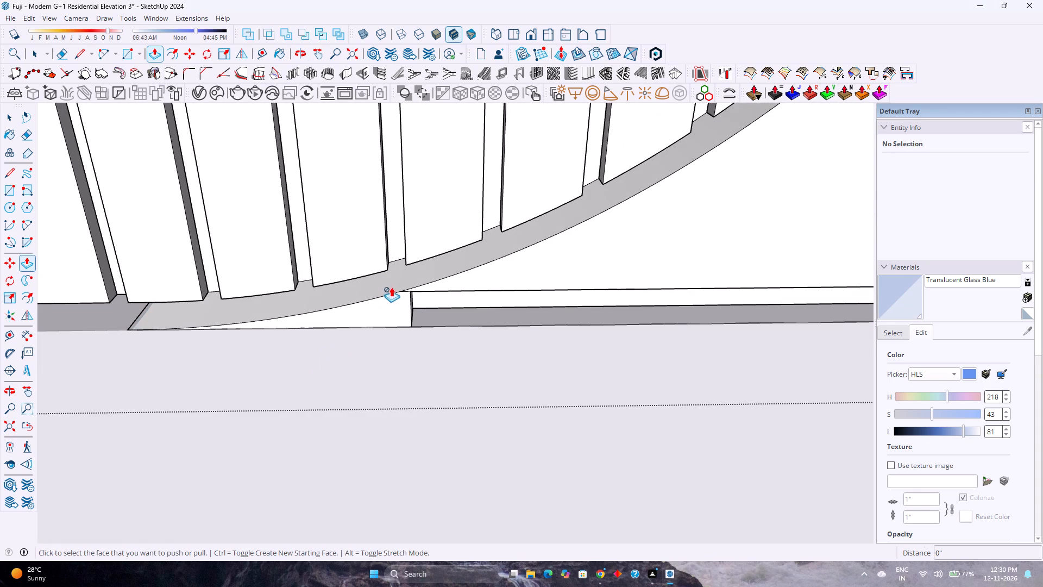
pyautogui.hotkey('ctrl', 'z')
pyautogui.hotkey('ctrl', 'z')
# Push/Pull the groove's end face 1/16" into the groove, away from the louvre opening's curve.
pyautogui.scroll(3, 395, 308)
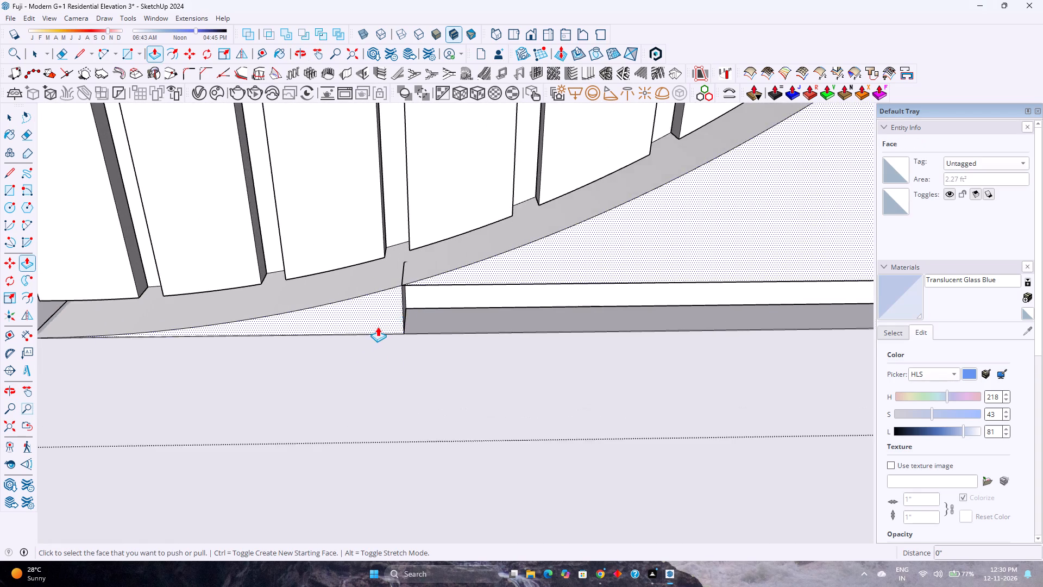
pyautogui.scroll(2, 378, 327)
pyautogui.moveTo(378, 327); pyautogui.dragTo(379, 270, button='middle')
pyautogui.scroll(3, 401, 316)
pyautogui.moveTo(401, 317); pyautogui.dragTo(343, 328, button='middle')
pyautogui.middleClick(343, 328)
pyautogui.scroll(-20, 341, 328)
pyautogui.scroll(-7, 341, 328)
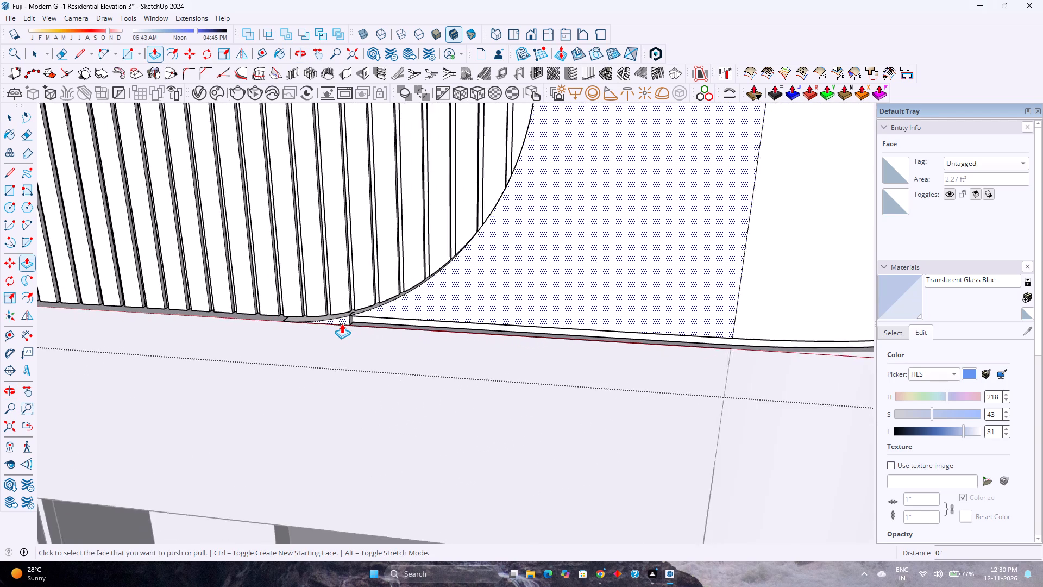
pyautogui.scroll(-11, 342, 323)
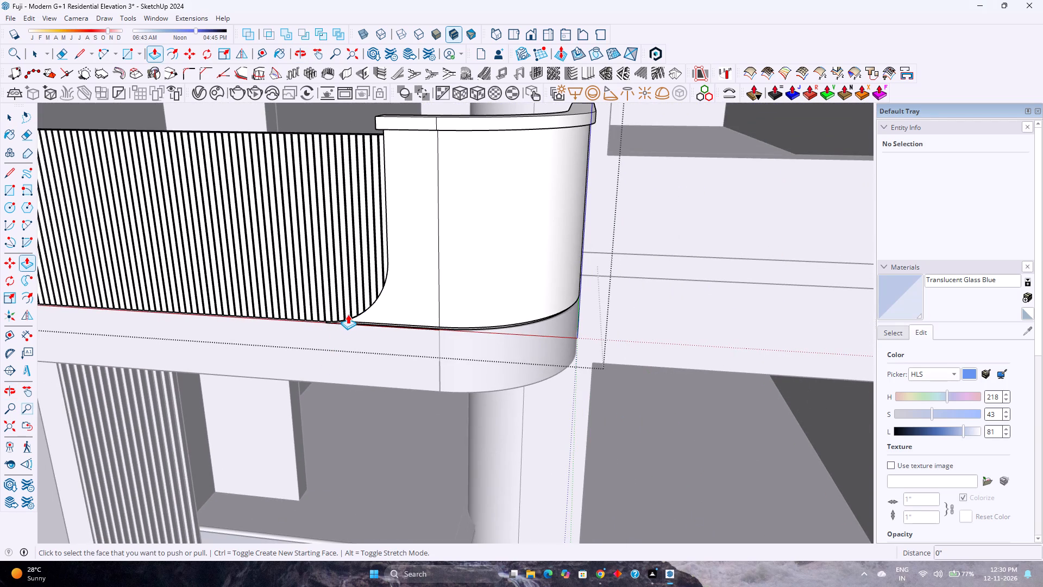
pyautogui.scroll(15, 347, 315)
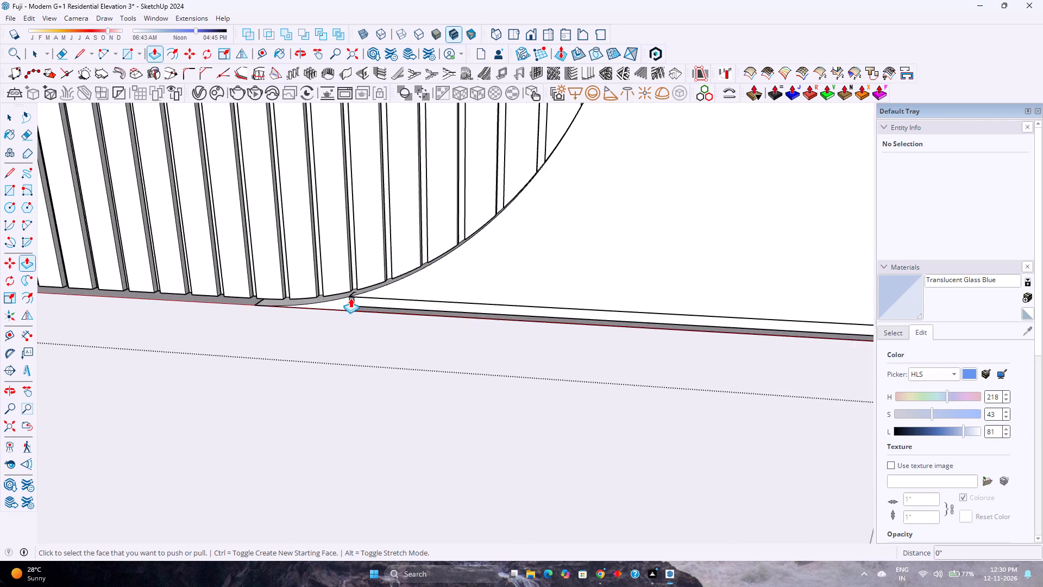
pyautogui.scroll(11, 350, 298)
pyautogui.click(354, 307)
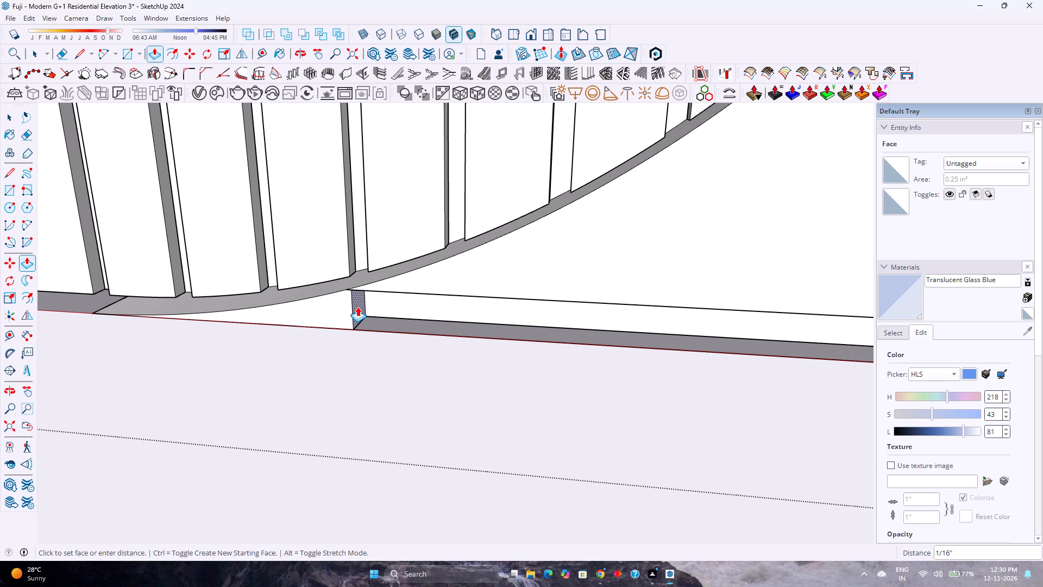
pyautogui.click(359, 306)
# Erase the short edge between the groove's top end corner and the louvre opening's curve.
pyautogui.scroll(4, 331, 259)
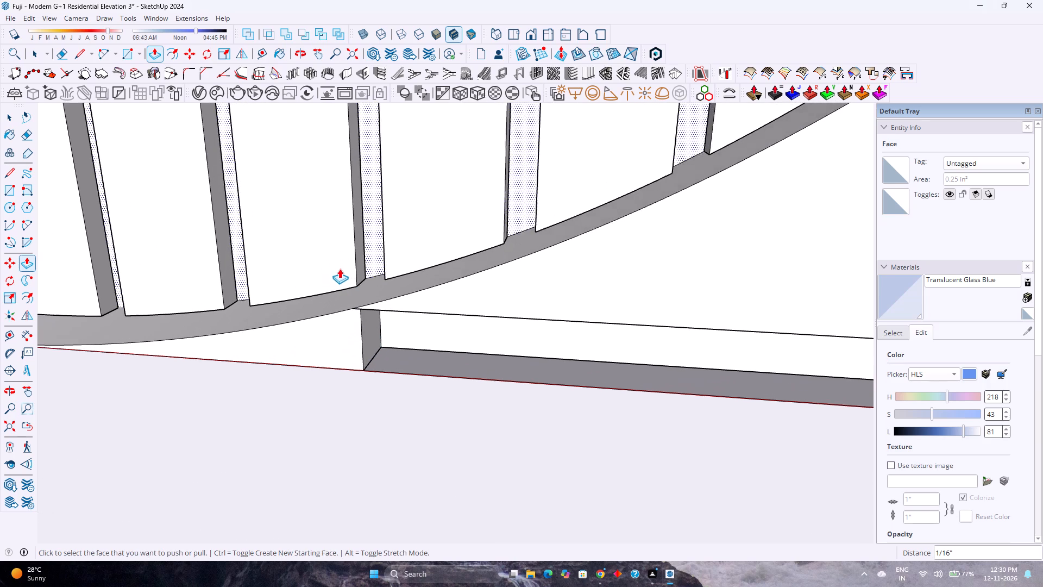
pyautogui.scroll(11, 376, 307)
pyautogui.press('space')
pyautogui.click(351, 304)
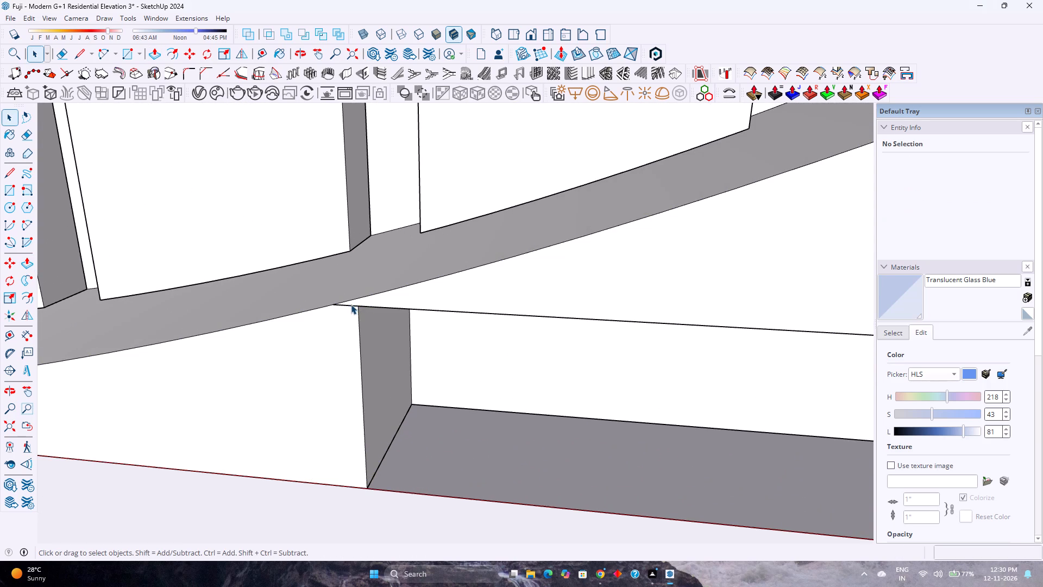
pyautogui.press('Delete')
# Close the upper balcony wall group and save the model.
pyautogui.scroll(-10, 326, 302)
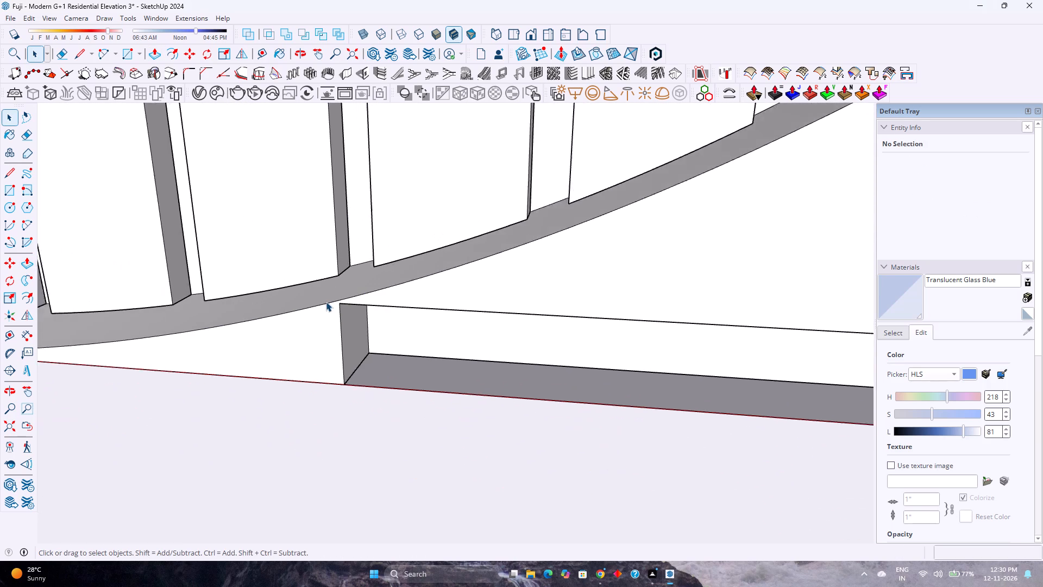
pyautogui.scroll(-20, 326, 302)
pyautogui.scroll(-13, 326, 302)
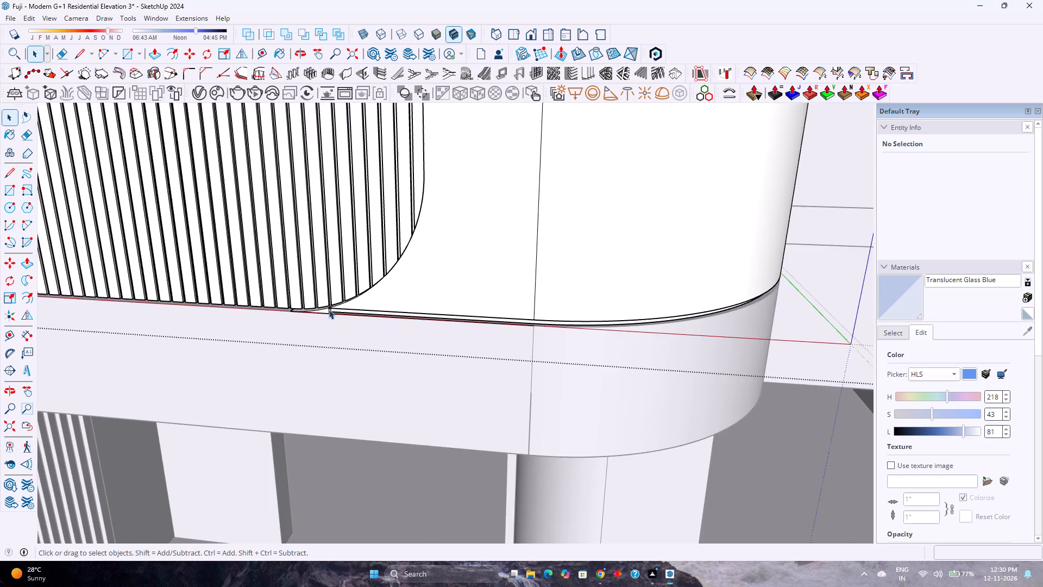
pyautogui.scroll(-19, 329, 309)
pyautogui.scroll(1, 330, 309)
pyautogui.scroll(-12, 330, 309)
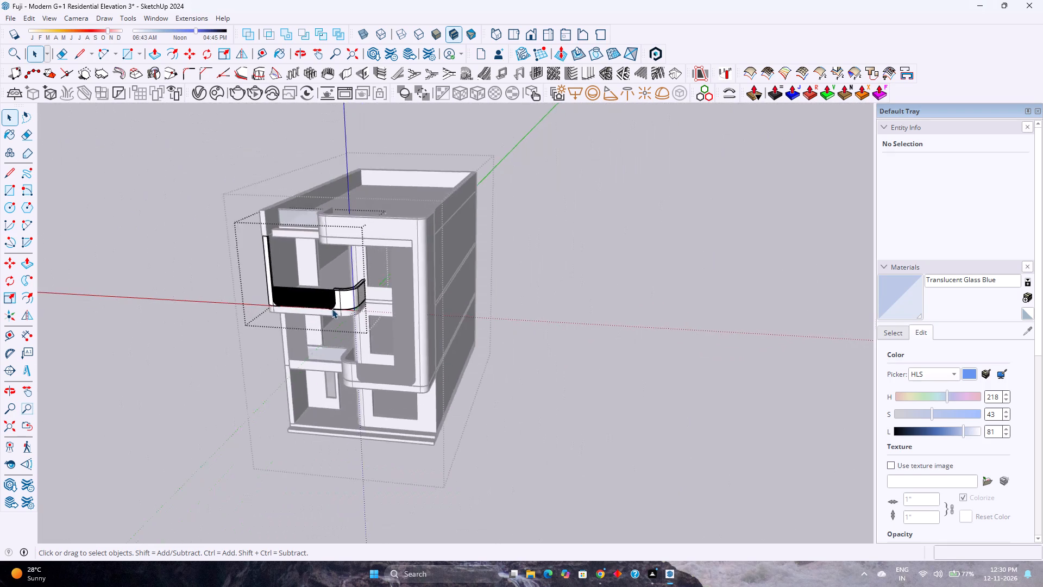
pyautogui.scroll(-2, 332, 309)
pyautogui.click(213, 427)
pyautogui.scroll(2, 224, 420)
pyautogui.moveTo(226, 416); pyautogui.dragTo(255, 389, button='middle')
pyautogui.moveTo(256, 388); pyautogui.dragTo(264, 382, button='middle')
pyautogui.moveTo(264, 382); pyautogui.dragTo(341, 334, button='middle')
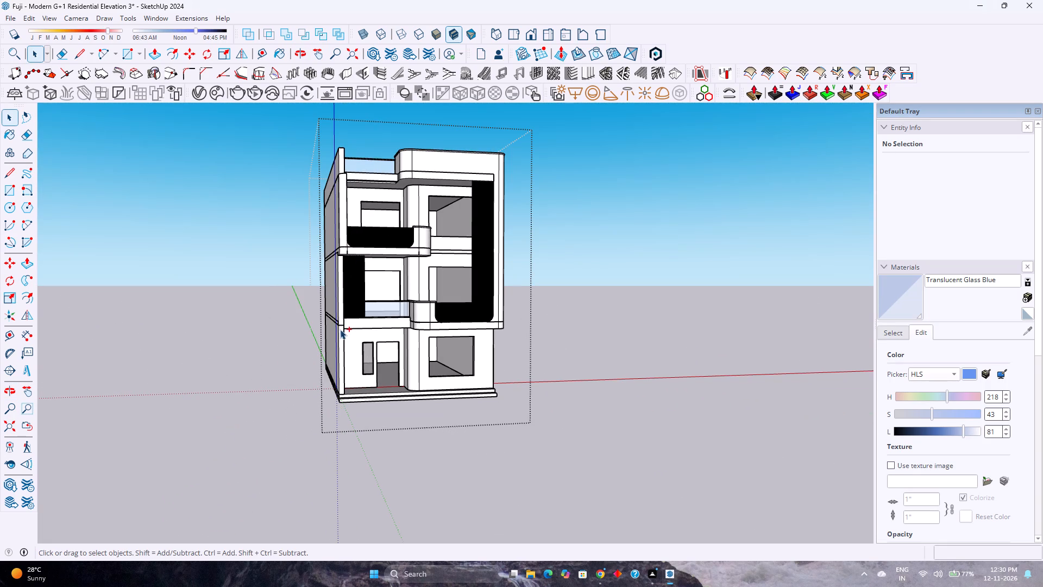
pyautogui.hotkey('ctrl', 's')
# Set the model to the Front view, fit the whole elevation in view and save it.
pyautogui.scroll(3, 382, 278)
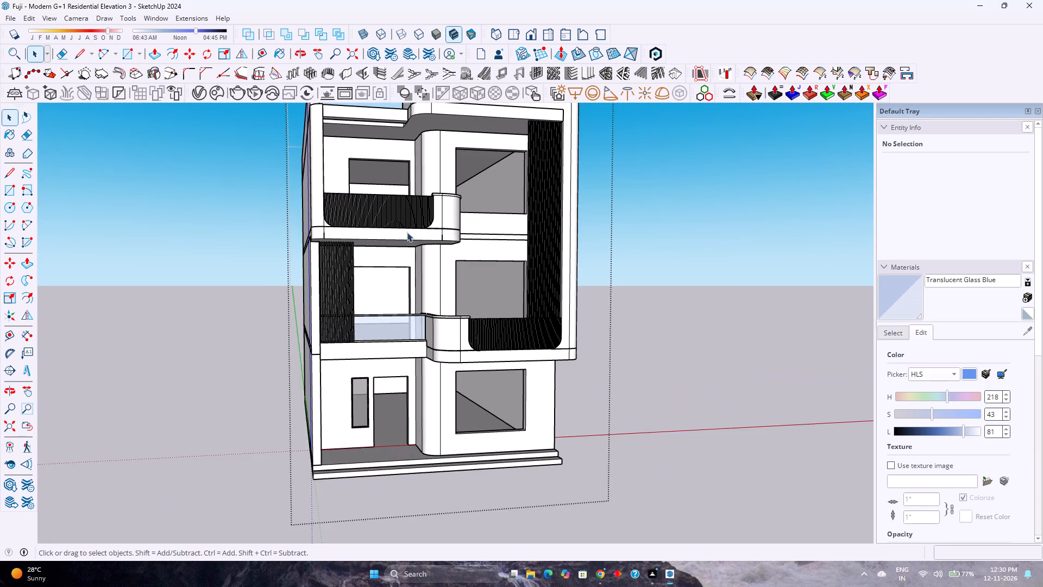
pyautogui.scroll(11, 422, 206)
pyautogui.moveTo(437, 249); pyautogui.dragTo(386, 251, button='middle')
pyautogui.scroll(-6, 384, 249)
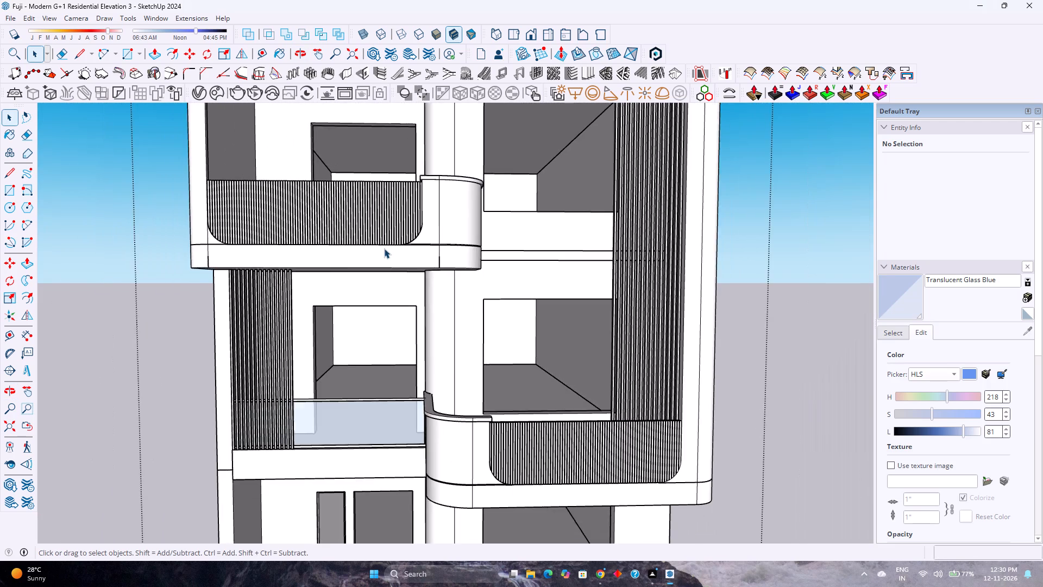
pyautogui.scroll(-7, 384, 248)
pyautogui.click(528, 41)
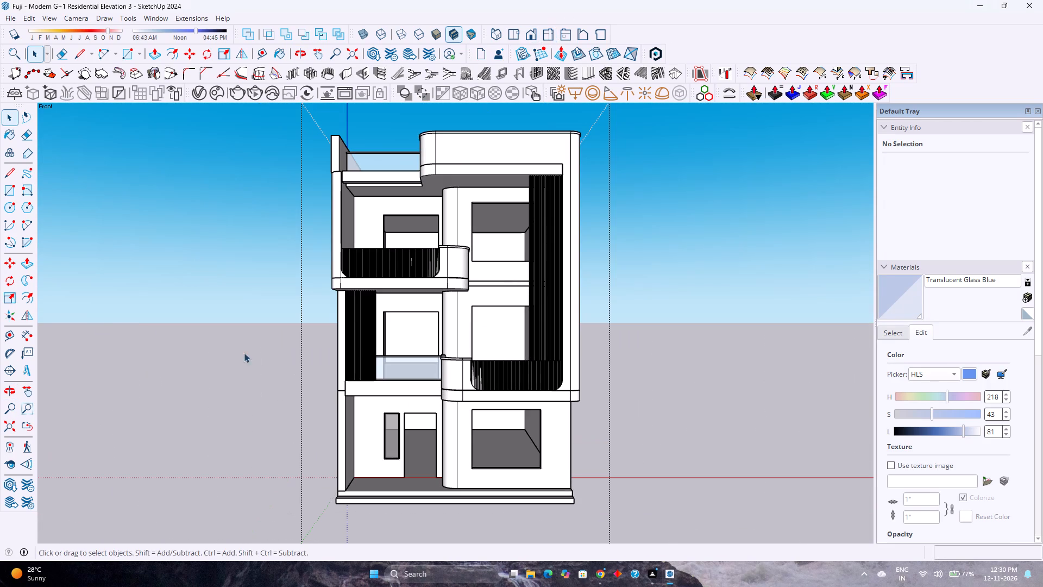
pyautogui.click(8, 422)
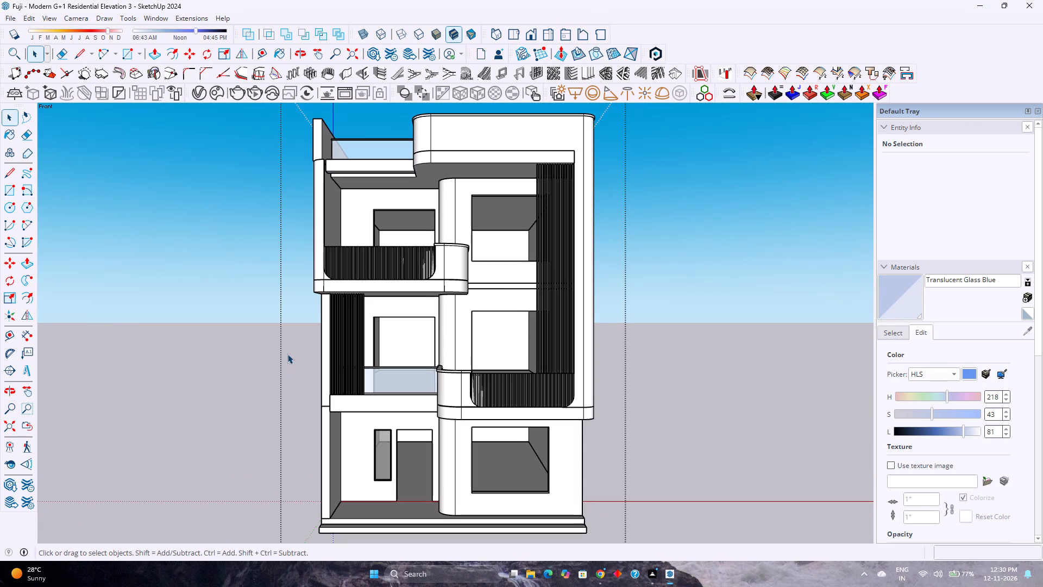
pyautogui.hotkey('ctrl', 's')
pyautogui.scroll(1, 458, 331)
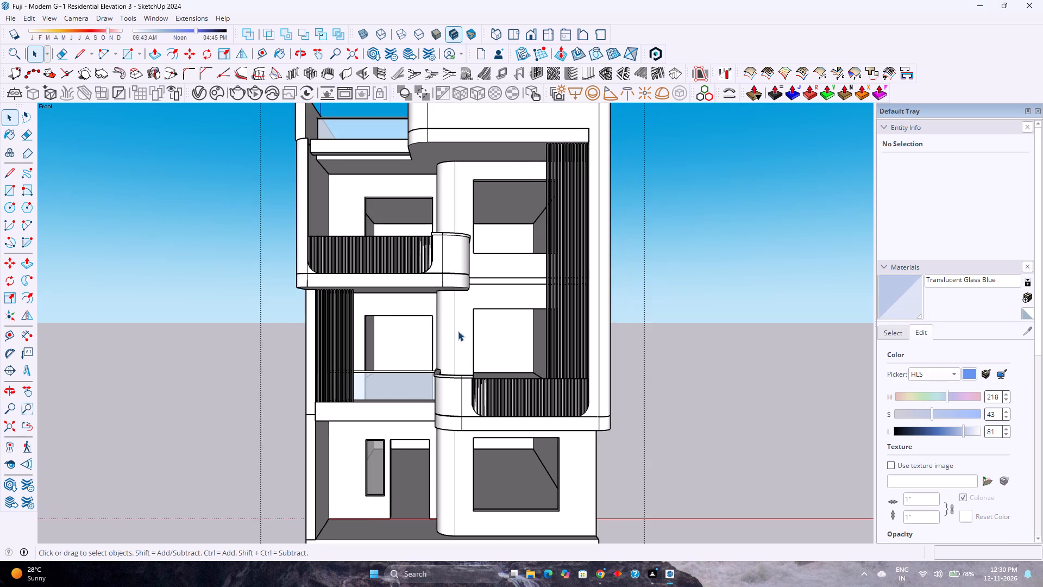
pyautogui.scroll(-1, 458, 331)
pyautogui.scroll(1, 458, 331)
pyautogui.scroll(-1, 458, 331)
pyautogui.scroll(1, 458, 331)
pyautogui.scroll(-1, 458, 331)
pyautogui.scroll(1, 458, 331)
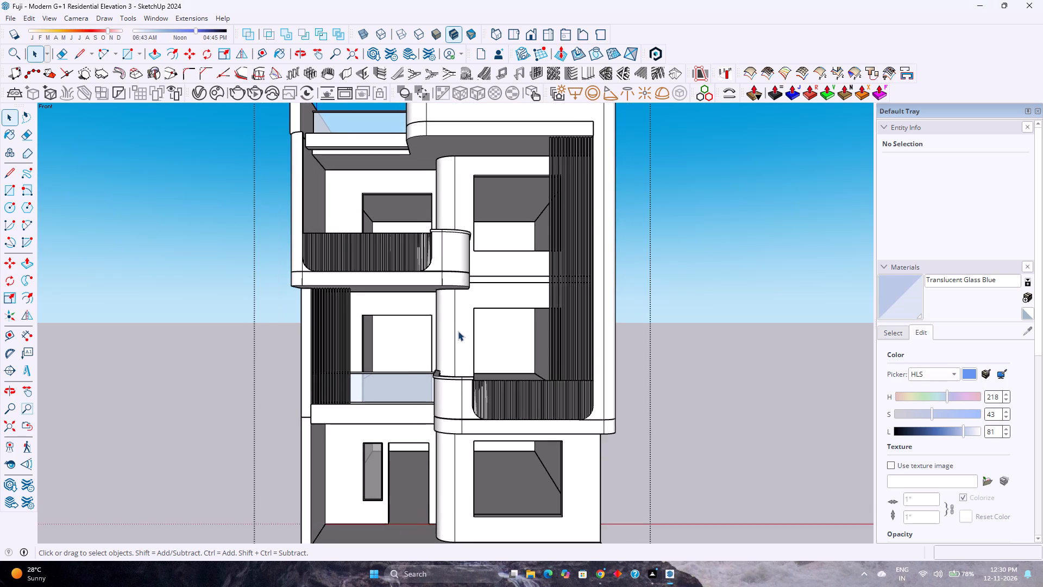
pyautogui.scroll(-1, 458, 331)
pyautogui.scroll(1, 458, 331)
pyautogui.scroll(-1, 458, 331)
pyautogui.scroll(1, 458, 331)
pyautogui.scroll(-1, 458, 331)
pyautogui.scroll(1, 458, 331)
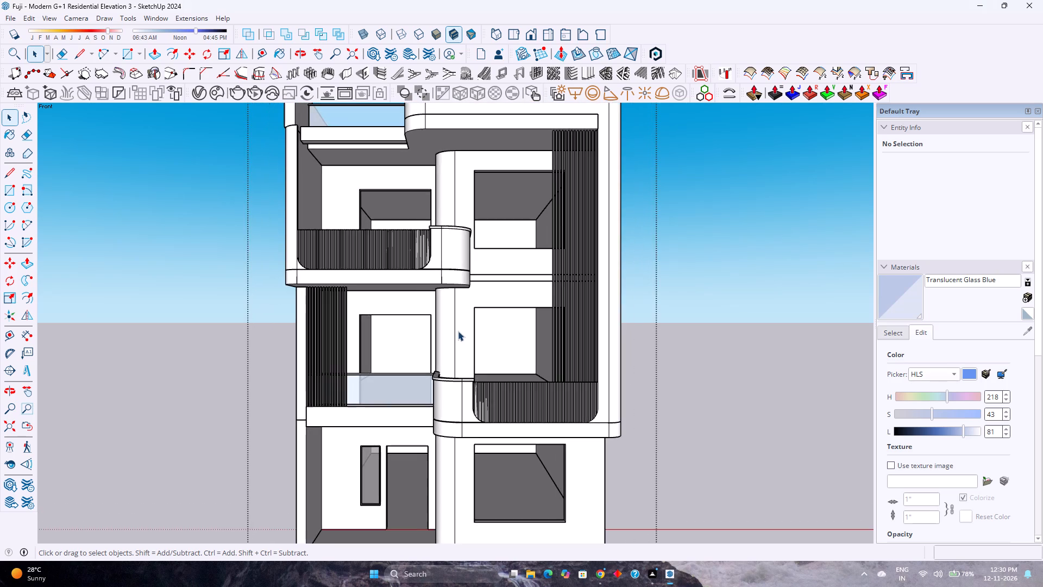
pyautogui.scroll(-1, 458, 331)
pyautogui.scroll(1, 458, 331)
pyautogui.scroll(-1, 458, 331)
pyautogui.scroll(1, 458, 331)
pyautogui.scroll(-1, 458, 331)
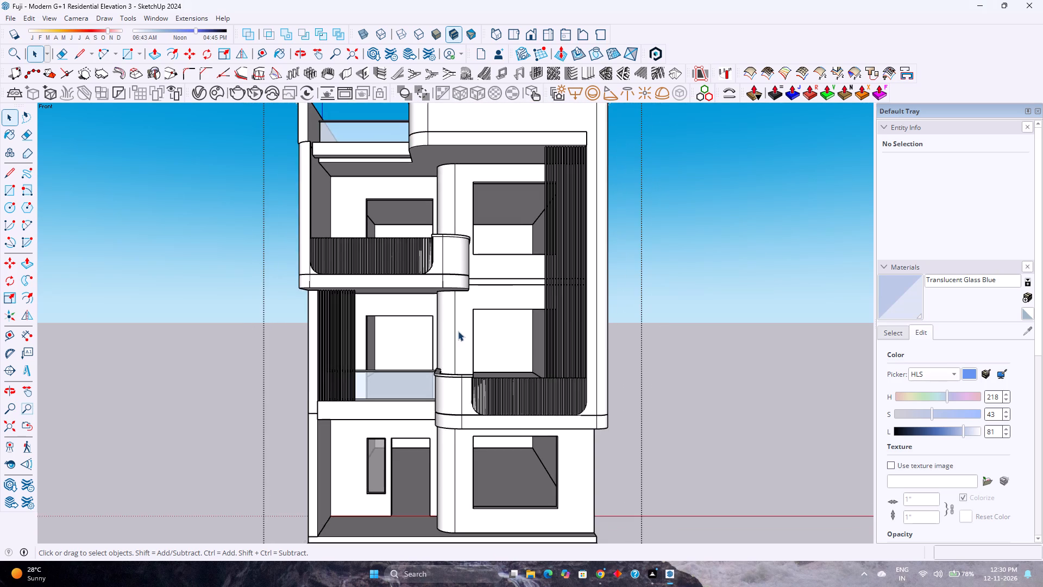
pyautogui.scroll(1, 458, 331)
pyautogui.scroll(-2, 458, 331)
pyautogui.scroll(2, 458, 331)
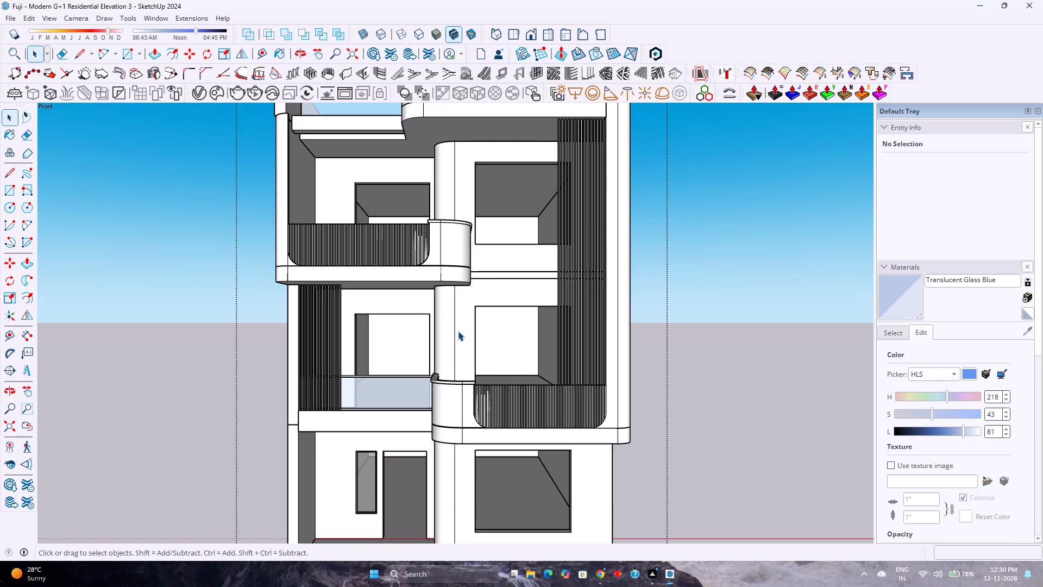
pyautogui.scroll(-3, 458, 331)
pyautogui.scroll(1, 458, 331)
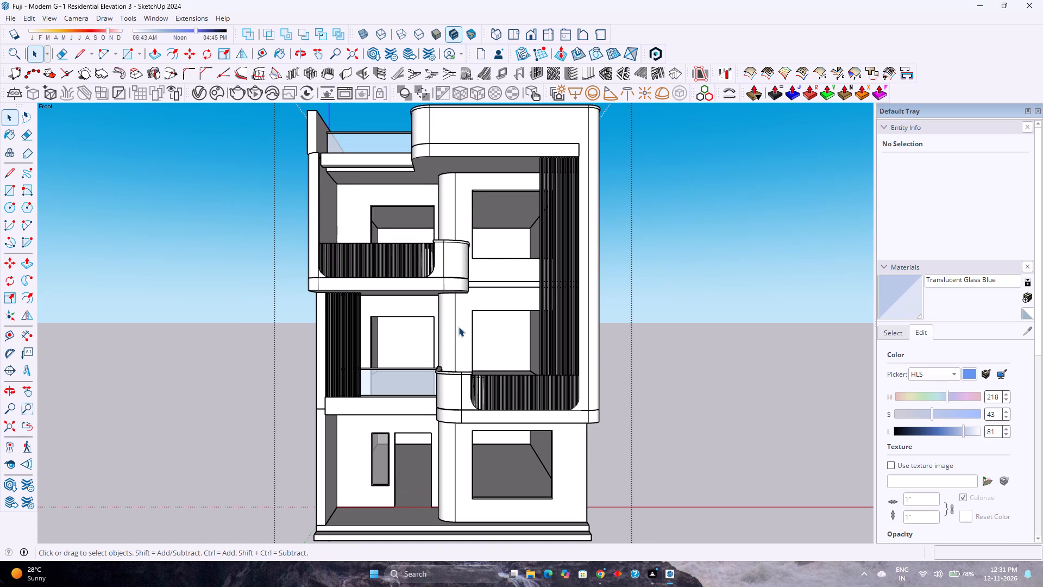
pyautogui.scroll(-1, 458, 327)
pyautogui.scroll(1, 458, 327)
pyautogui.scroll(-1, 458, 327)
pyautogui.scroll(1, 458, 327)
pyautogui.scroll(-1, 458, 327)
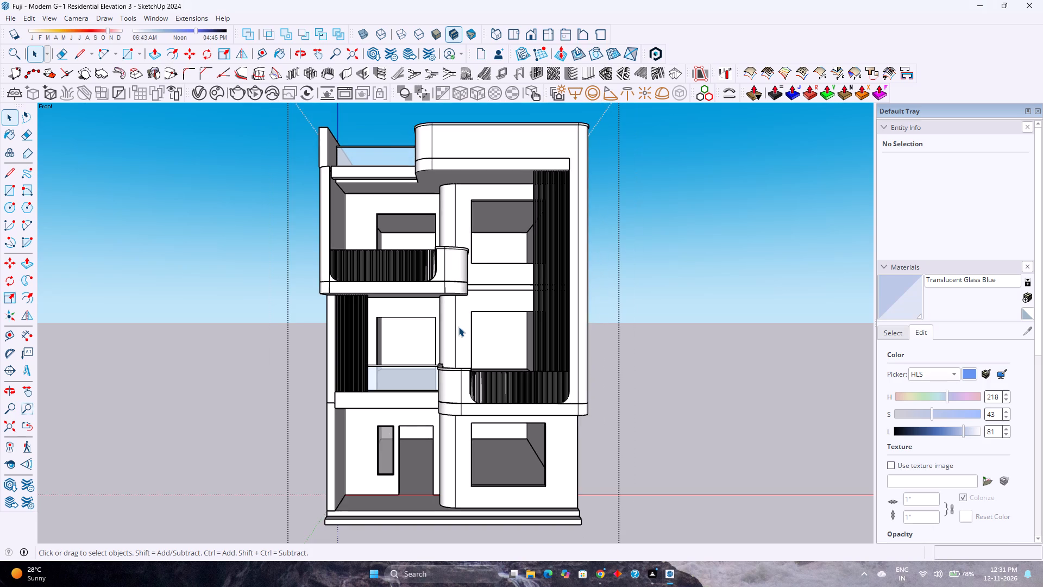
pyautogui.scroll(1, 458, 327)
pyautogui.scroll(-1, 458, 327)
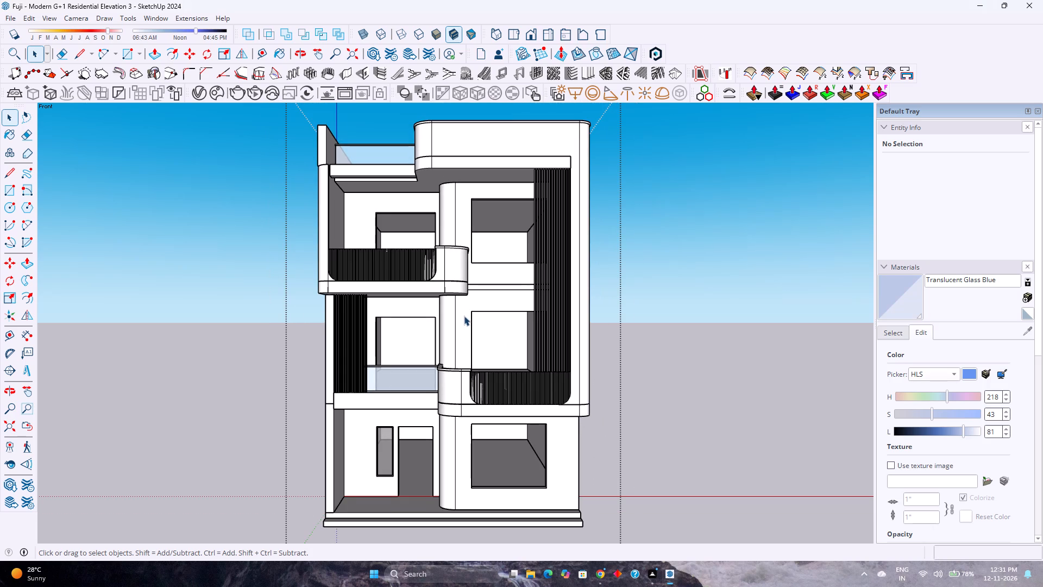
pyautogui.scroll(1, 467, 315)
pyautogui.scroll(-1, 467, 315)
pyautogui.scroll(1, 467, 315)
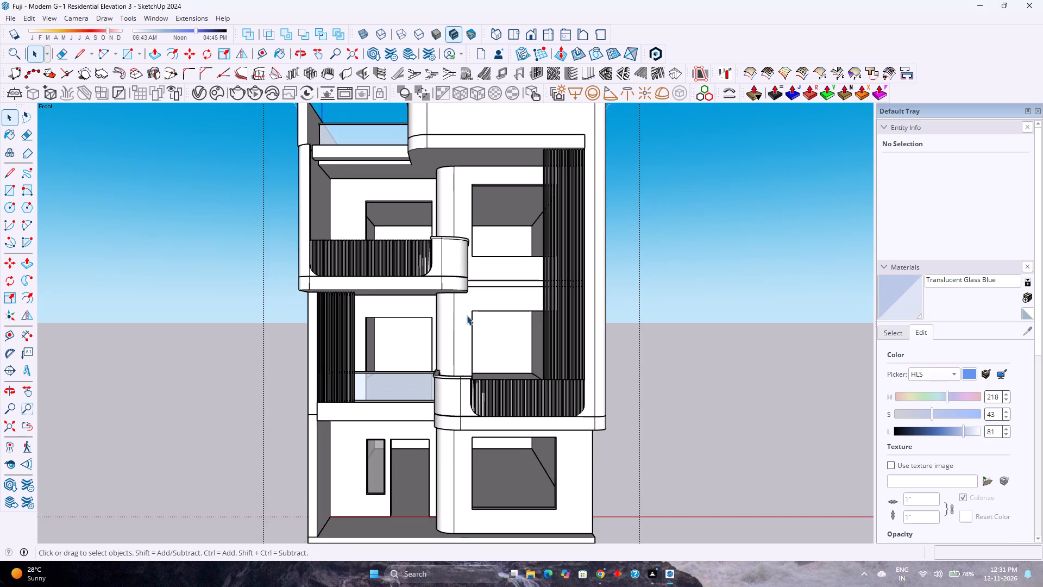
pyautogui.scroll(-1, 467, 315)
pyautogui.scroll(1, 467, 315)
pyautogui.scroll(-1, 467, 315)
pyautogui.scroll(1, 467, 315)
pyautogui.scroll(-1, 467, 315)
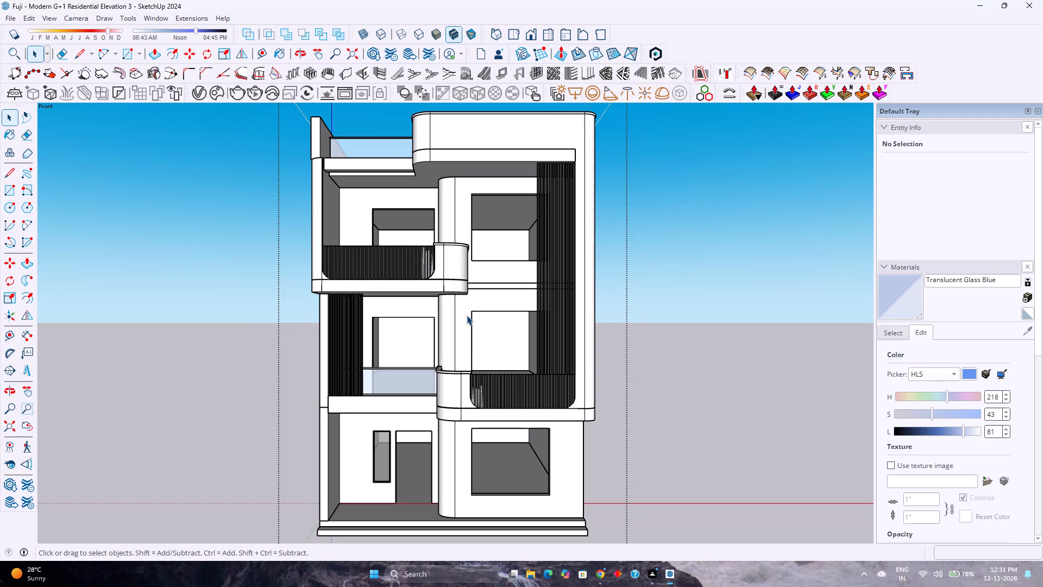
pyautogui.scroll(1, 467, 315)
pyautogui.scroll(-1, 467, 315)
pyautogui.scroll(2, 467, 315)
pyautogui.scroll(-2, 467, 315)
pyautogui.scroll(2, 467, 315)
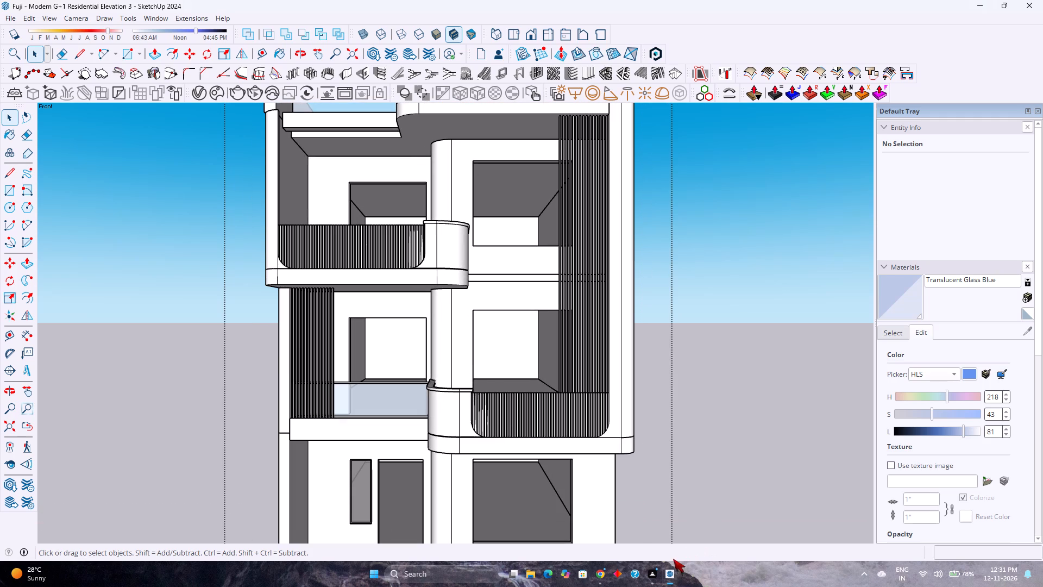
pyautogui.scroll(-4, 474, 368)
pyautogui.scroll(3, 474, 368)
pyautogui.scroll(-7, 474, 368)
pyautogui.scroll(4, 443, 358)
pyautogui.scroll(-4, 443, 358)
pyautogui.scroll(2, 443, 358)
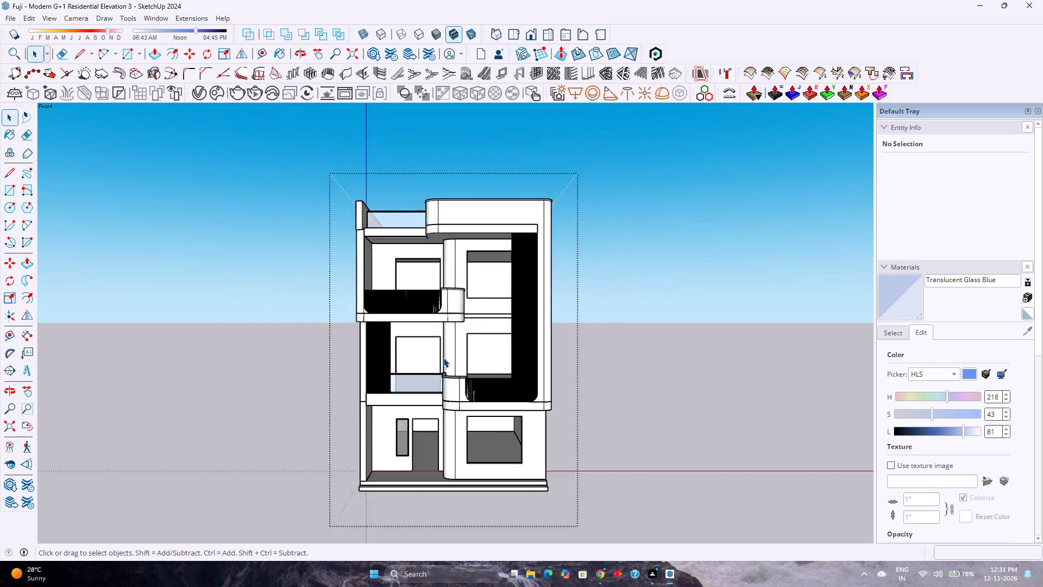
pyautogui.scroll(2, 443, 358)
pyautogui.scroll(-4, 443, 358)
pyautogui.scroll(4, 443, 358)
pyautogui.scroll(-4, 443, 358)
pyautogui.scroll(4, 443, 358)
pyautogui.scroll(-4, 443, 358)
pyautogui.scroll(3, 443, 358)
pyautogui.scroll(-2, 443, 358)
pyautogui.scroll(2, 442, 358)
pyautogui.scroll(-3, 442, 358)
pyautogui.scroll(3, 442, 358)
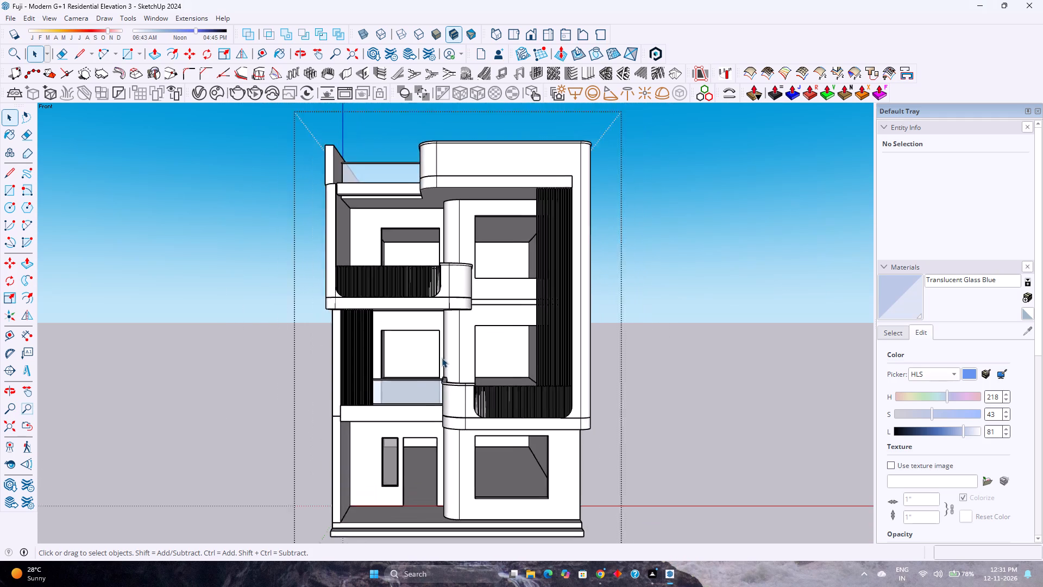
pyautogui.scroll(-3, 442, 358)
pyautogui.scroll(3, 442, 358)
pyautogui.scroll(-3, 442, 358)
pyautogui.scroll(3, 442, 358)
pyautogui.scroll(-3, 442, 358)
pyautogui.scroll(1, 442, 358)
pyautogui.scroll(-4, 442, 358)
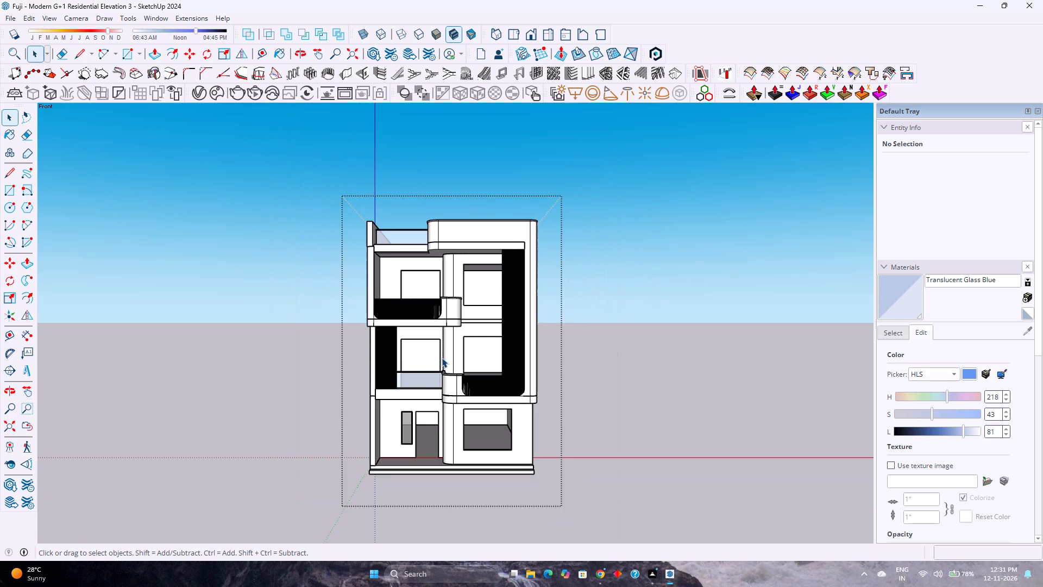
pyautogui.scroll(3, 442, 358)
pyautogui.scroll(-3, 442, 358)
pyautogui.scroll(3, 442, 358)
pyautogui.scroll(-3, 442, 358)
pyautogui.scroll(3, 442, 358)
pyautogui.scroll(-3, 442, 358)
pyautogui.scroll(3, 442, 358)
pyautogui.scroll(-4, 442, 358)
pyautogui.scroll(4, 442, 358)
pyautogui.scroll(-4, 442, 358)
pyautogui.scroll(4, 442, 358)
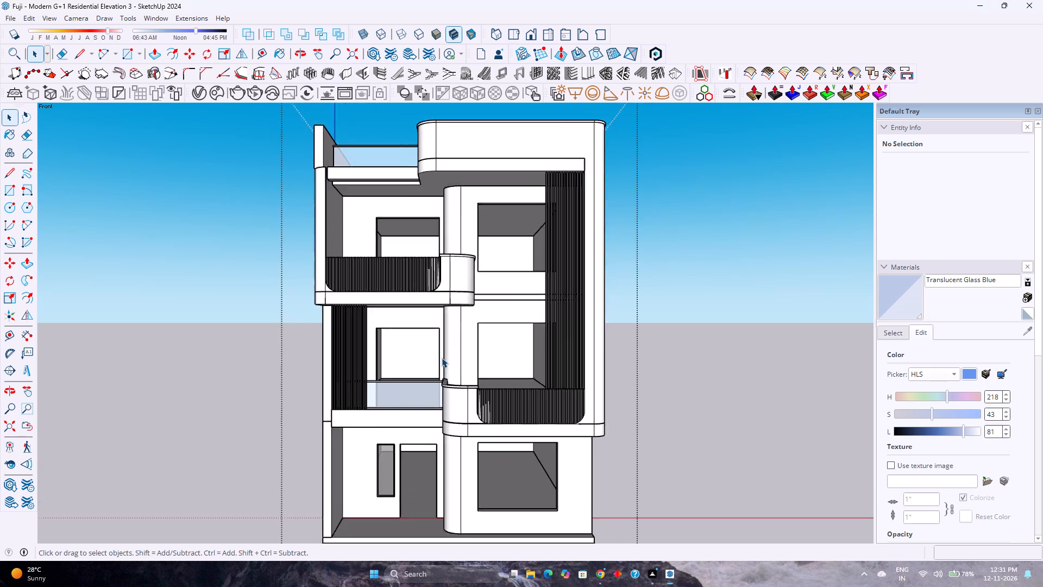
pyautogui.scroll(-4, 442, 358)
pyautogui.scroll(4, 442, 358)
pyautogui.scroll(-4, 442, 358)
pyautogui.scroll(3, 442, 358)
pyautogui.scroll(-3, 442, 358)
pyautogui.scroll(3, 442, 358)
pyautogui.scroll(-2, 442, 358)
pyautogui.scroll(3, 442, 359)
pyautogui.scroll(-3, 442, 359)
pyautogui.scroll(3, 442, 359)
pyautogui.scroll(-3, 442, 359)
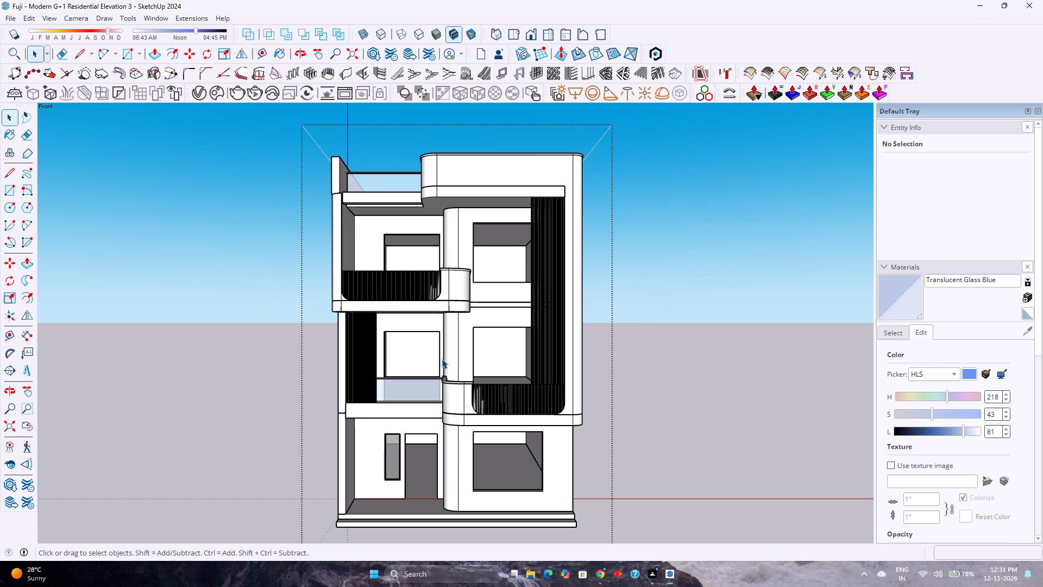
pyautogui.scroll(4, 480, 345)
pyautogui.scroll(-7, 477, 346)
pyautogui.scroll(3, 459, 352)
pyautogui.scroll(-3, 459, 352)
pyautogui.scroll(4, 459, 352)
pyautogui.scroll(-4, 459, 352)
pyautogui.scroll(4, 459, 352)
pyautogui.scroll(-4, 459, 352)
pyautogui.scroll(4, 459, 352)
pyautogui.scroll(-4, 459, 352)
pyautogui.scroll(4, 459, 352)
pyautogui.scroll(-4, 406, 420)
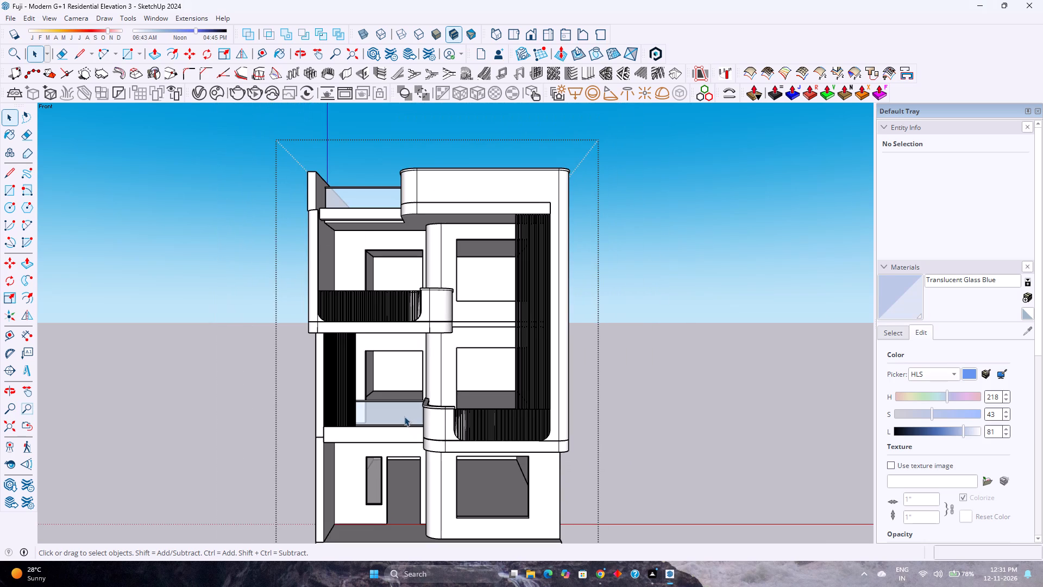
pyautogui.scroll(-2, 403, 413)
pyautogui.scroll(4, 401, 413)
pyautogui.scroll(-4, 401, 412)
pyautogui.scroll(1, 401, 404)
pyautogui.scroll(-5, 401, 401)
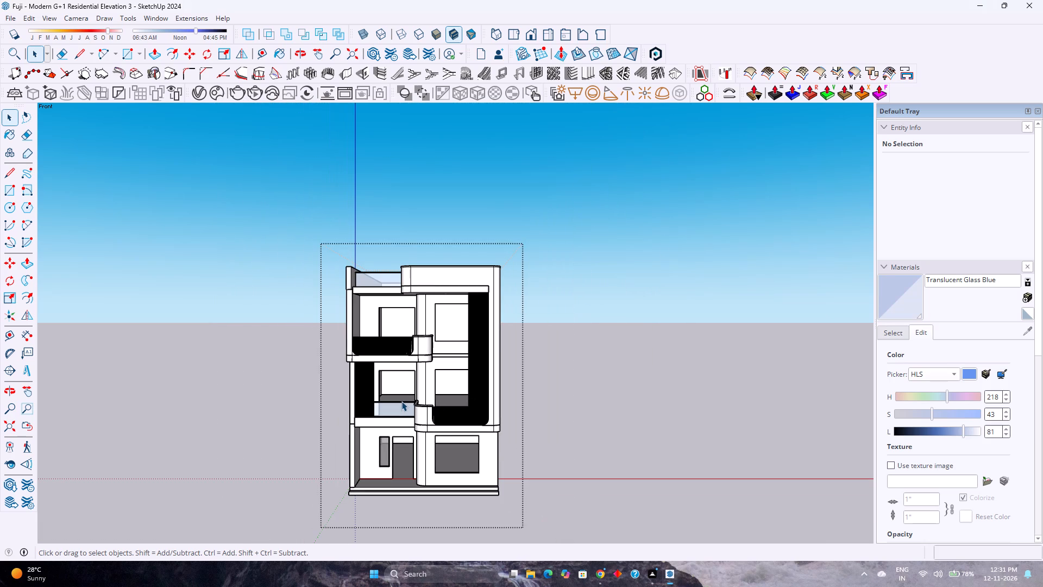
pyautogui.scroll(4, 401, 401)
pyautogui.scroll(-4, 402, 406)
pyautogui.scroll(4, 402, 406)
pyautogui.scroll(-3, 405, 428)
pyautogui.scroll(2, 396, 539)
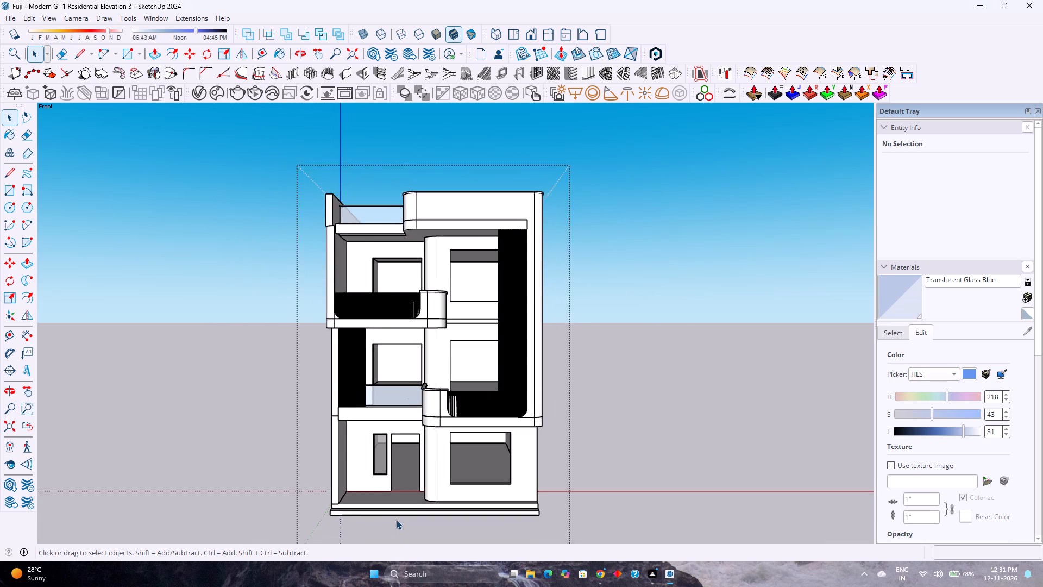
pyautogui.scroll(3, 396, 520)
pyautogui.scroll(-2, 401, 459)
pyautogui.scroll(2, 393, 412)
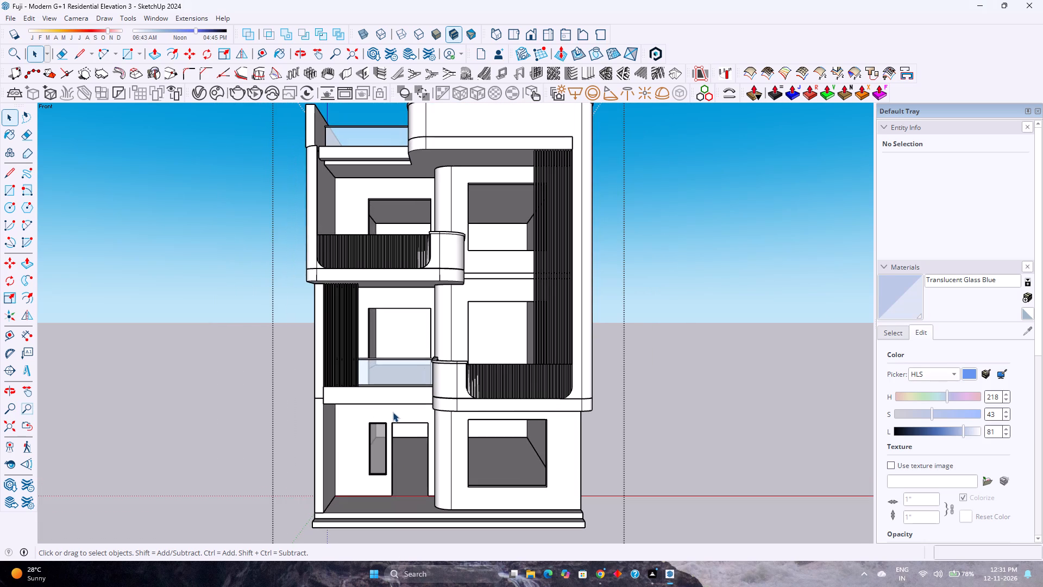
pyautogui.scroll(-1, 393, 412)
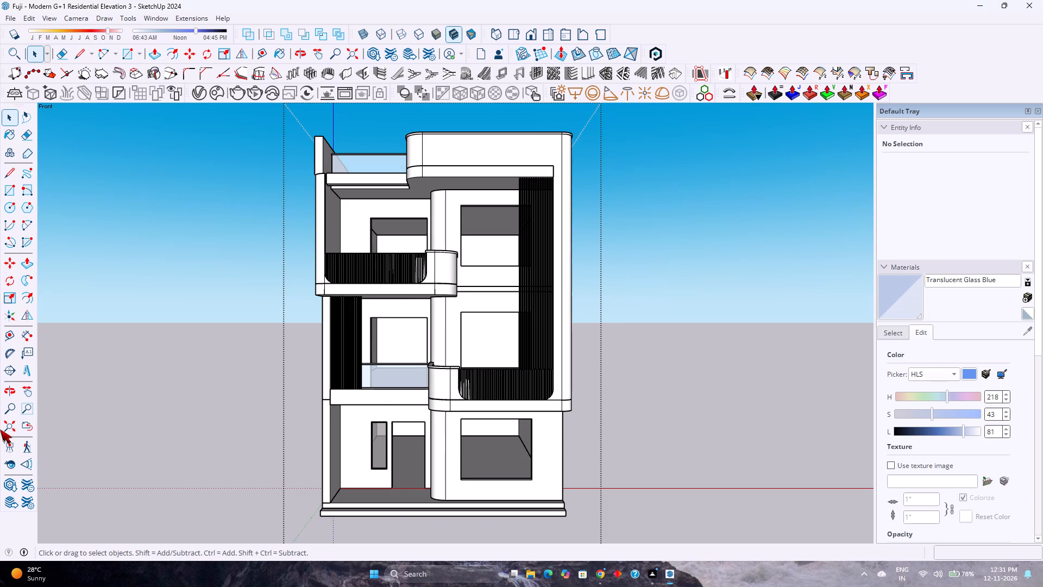
# Fit the whole residential elevation in the Front view.
pyautogui.click(0, 429)
pyautogui.click(8, 426)
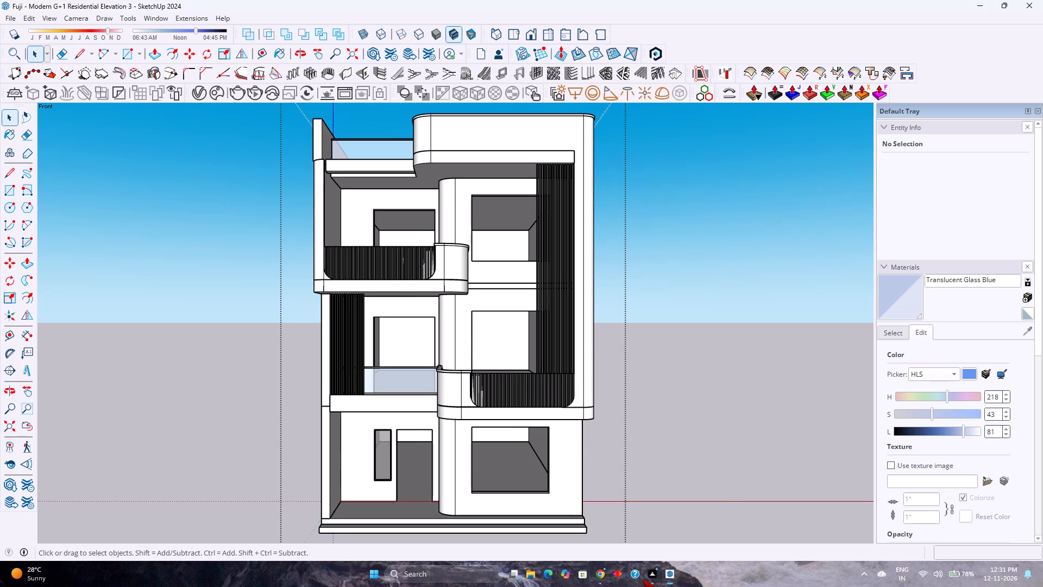
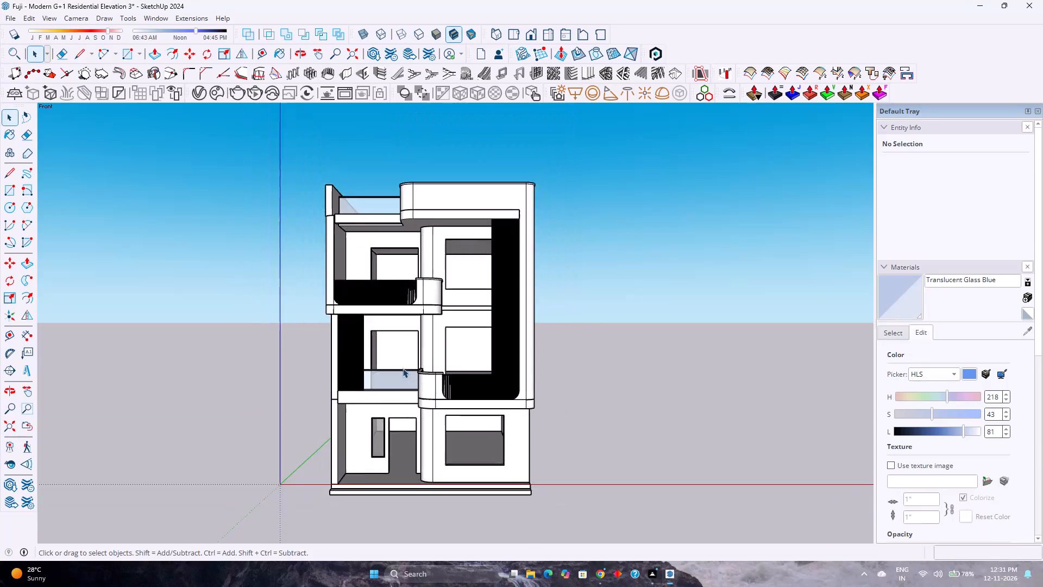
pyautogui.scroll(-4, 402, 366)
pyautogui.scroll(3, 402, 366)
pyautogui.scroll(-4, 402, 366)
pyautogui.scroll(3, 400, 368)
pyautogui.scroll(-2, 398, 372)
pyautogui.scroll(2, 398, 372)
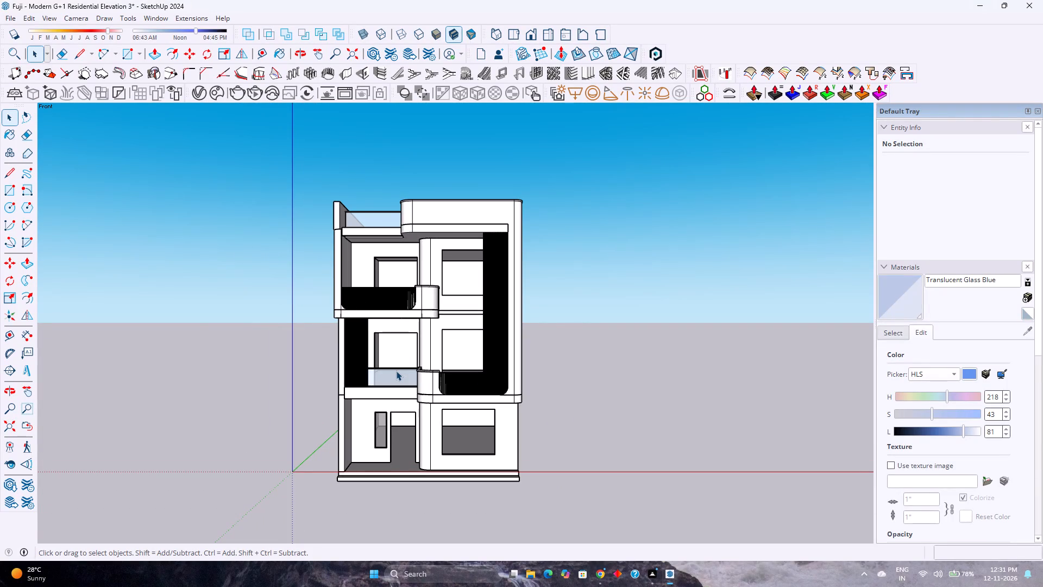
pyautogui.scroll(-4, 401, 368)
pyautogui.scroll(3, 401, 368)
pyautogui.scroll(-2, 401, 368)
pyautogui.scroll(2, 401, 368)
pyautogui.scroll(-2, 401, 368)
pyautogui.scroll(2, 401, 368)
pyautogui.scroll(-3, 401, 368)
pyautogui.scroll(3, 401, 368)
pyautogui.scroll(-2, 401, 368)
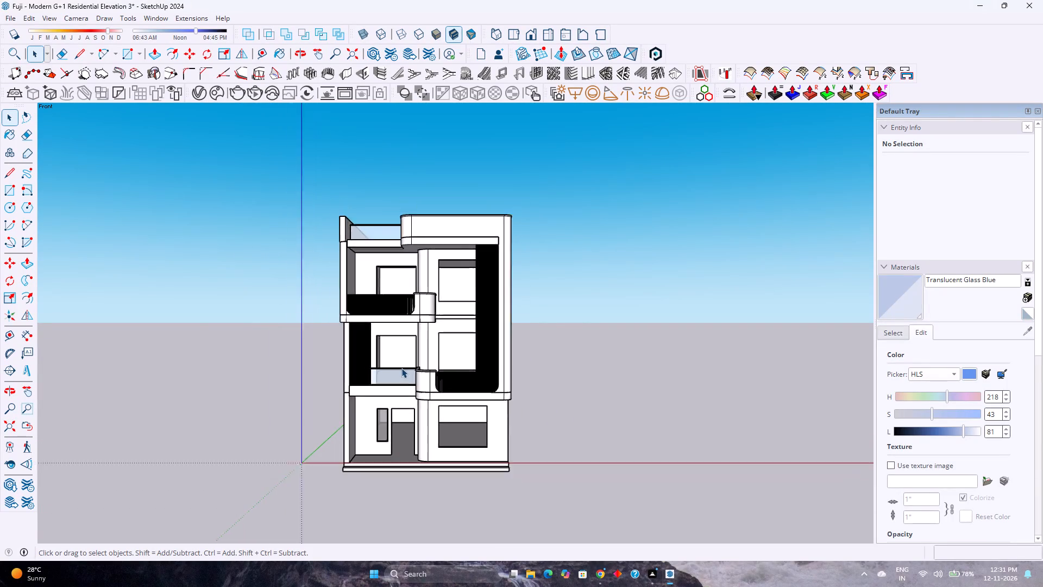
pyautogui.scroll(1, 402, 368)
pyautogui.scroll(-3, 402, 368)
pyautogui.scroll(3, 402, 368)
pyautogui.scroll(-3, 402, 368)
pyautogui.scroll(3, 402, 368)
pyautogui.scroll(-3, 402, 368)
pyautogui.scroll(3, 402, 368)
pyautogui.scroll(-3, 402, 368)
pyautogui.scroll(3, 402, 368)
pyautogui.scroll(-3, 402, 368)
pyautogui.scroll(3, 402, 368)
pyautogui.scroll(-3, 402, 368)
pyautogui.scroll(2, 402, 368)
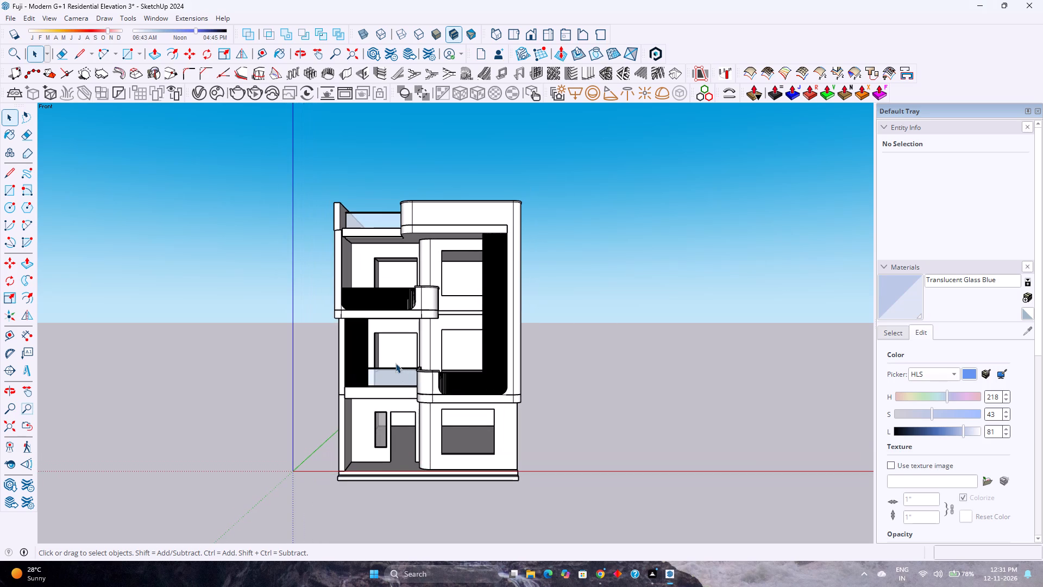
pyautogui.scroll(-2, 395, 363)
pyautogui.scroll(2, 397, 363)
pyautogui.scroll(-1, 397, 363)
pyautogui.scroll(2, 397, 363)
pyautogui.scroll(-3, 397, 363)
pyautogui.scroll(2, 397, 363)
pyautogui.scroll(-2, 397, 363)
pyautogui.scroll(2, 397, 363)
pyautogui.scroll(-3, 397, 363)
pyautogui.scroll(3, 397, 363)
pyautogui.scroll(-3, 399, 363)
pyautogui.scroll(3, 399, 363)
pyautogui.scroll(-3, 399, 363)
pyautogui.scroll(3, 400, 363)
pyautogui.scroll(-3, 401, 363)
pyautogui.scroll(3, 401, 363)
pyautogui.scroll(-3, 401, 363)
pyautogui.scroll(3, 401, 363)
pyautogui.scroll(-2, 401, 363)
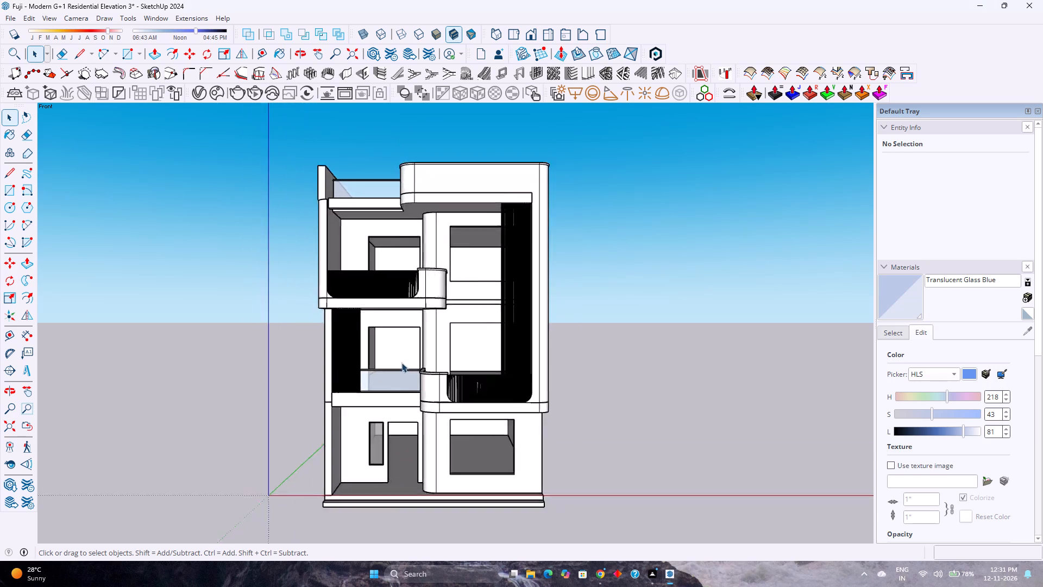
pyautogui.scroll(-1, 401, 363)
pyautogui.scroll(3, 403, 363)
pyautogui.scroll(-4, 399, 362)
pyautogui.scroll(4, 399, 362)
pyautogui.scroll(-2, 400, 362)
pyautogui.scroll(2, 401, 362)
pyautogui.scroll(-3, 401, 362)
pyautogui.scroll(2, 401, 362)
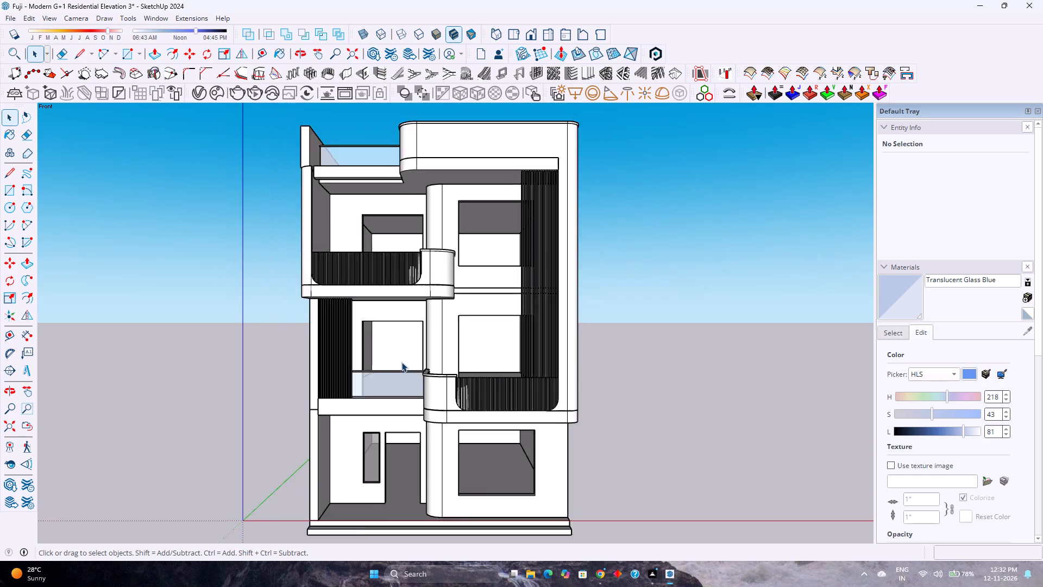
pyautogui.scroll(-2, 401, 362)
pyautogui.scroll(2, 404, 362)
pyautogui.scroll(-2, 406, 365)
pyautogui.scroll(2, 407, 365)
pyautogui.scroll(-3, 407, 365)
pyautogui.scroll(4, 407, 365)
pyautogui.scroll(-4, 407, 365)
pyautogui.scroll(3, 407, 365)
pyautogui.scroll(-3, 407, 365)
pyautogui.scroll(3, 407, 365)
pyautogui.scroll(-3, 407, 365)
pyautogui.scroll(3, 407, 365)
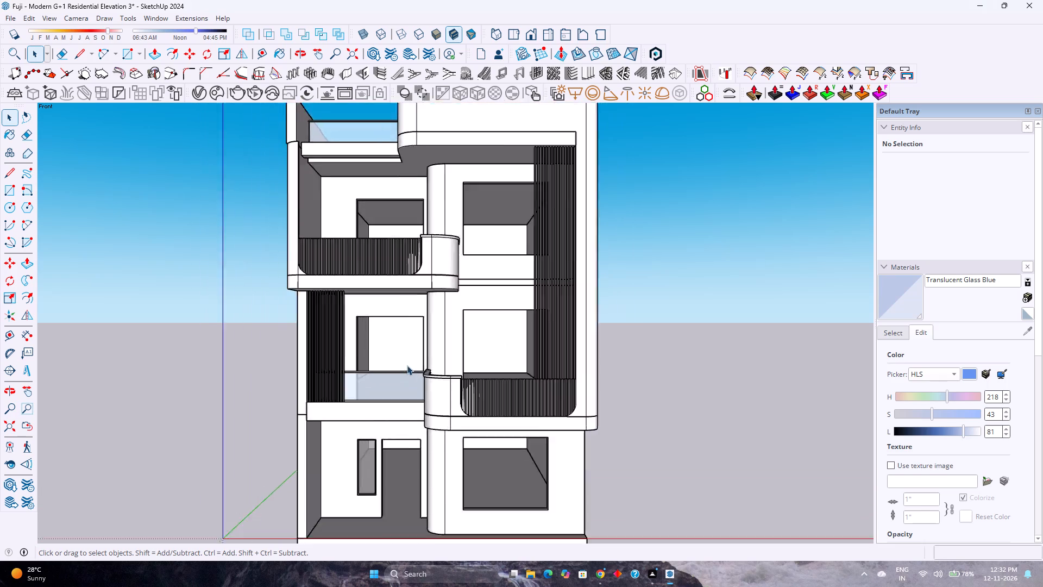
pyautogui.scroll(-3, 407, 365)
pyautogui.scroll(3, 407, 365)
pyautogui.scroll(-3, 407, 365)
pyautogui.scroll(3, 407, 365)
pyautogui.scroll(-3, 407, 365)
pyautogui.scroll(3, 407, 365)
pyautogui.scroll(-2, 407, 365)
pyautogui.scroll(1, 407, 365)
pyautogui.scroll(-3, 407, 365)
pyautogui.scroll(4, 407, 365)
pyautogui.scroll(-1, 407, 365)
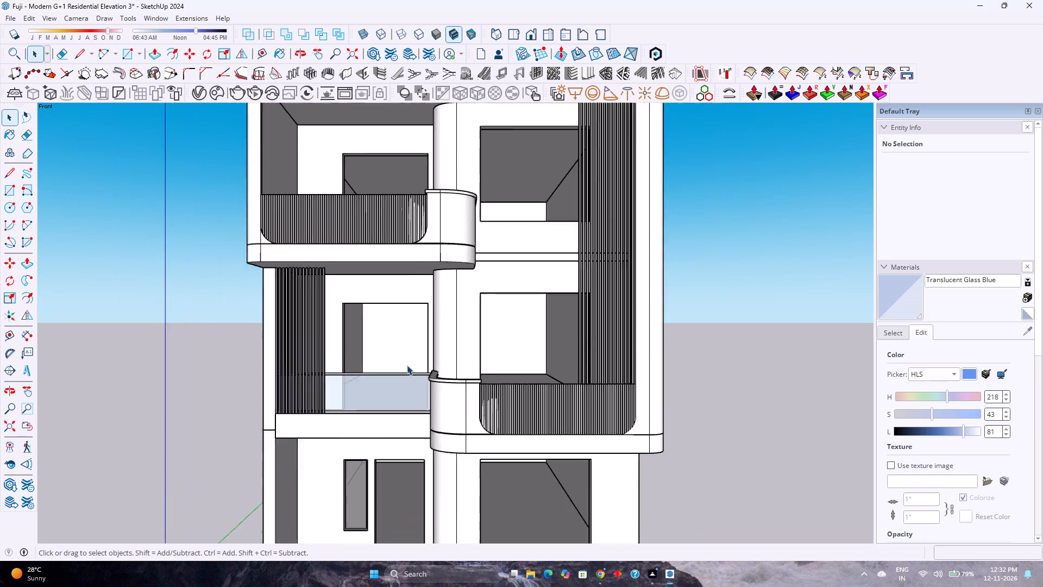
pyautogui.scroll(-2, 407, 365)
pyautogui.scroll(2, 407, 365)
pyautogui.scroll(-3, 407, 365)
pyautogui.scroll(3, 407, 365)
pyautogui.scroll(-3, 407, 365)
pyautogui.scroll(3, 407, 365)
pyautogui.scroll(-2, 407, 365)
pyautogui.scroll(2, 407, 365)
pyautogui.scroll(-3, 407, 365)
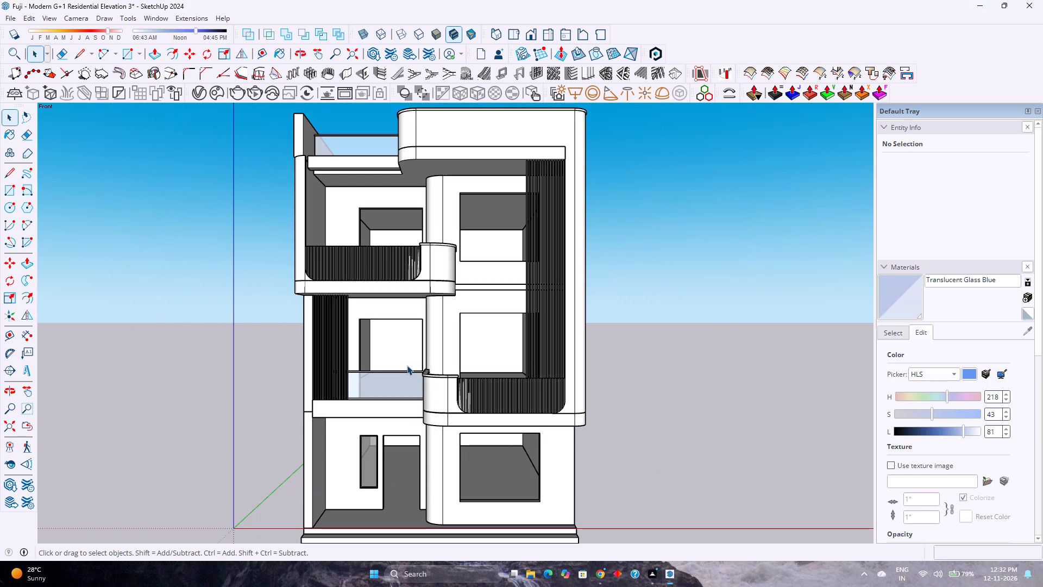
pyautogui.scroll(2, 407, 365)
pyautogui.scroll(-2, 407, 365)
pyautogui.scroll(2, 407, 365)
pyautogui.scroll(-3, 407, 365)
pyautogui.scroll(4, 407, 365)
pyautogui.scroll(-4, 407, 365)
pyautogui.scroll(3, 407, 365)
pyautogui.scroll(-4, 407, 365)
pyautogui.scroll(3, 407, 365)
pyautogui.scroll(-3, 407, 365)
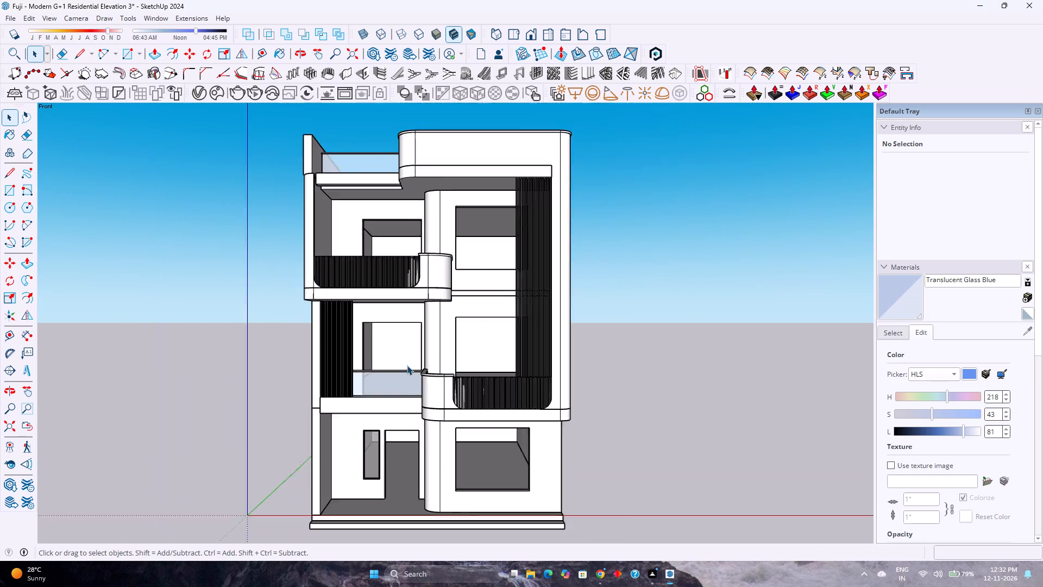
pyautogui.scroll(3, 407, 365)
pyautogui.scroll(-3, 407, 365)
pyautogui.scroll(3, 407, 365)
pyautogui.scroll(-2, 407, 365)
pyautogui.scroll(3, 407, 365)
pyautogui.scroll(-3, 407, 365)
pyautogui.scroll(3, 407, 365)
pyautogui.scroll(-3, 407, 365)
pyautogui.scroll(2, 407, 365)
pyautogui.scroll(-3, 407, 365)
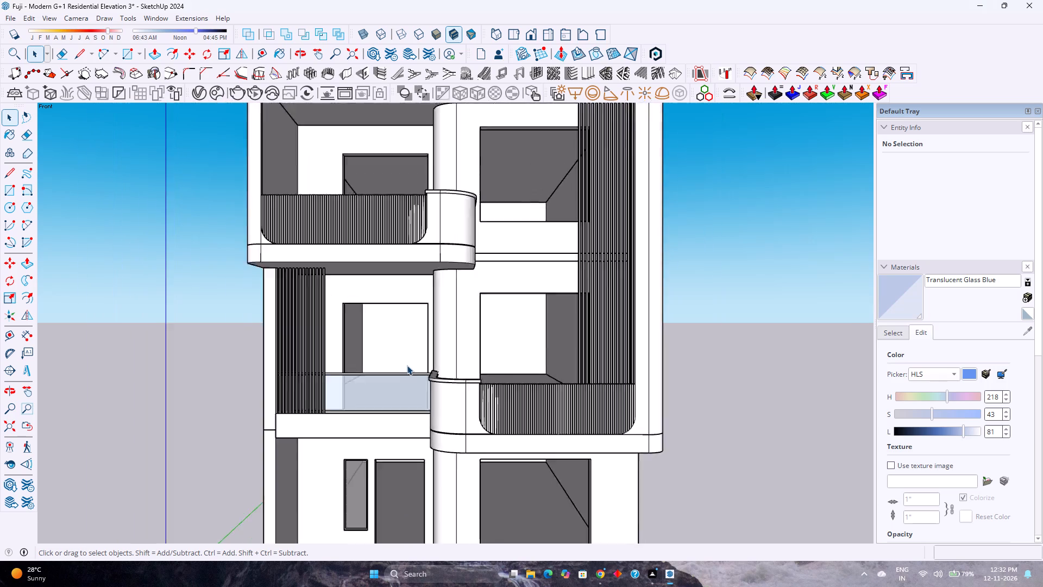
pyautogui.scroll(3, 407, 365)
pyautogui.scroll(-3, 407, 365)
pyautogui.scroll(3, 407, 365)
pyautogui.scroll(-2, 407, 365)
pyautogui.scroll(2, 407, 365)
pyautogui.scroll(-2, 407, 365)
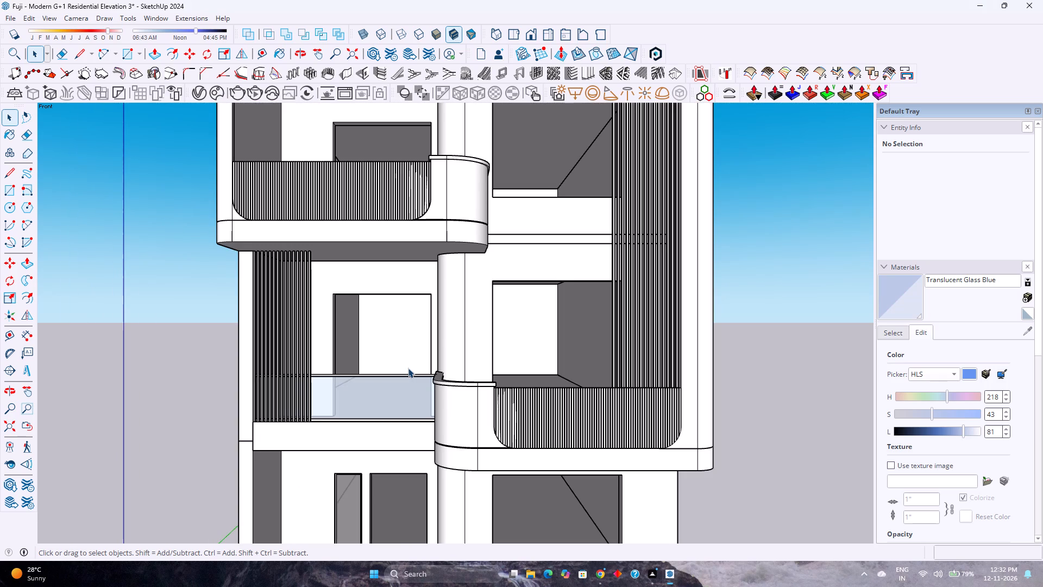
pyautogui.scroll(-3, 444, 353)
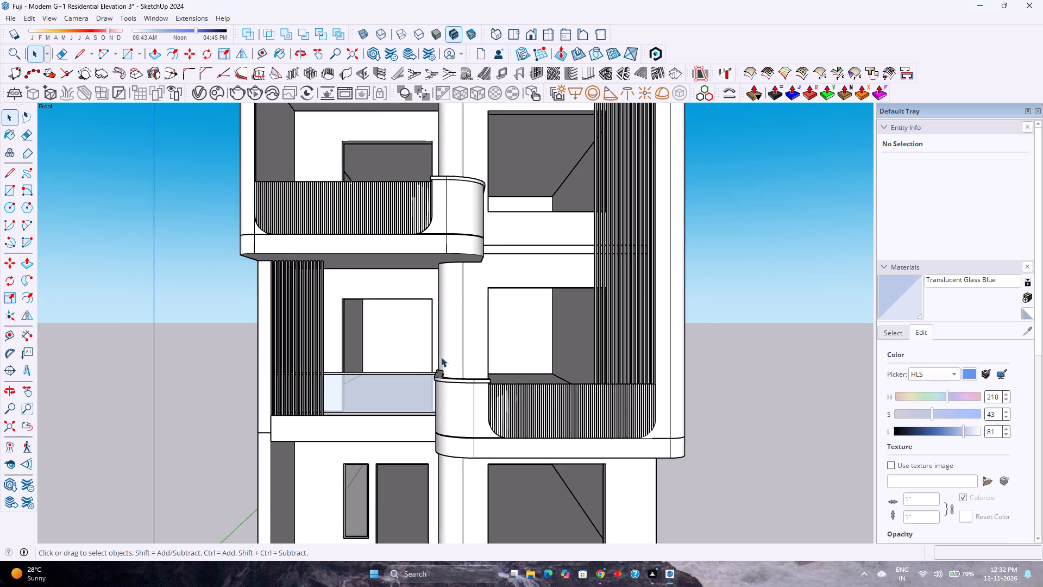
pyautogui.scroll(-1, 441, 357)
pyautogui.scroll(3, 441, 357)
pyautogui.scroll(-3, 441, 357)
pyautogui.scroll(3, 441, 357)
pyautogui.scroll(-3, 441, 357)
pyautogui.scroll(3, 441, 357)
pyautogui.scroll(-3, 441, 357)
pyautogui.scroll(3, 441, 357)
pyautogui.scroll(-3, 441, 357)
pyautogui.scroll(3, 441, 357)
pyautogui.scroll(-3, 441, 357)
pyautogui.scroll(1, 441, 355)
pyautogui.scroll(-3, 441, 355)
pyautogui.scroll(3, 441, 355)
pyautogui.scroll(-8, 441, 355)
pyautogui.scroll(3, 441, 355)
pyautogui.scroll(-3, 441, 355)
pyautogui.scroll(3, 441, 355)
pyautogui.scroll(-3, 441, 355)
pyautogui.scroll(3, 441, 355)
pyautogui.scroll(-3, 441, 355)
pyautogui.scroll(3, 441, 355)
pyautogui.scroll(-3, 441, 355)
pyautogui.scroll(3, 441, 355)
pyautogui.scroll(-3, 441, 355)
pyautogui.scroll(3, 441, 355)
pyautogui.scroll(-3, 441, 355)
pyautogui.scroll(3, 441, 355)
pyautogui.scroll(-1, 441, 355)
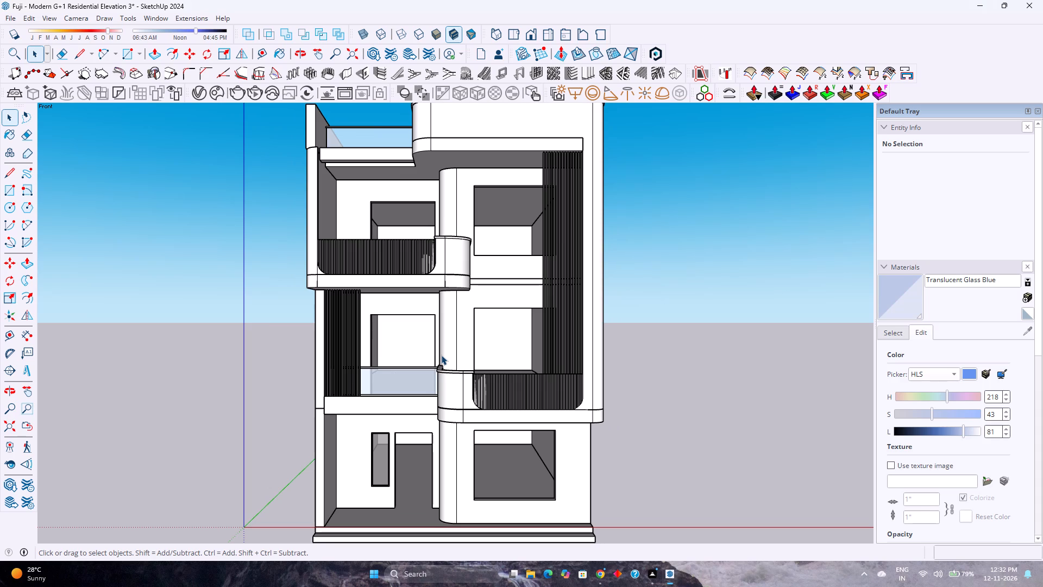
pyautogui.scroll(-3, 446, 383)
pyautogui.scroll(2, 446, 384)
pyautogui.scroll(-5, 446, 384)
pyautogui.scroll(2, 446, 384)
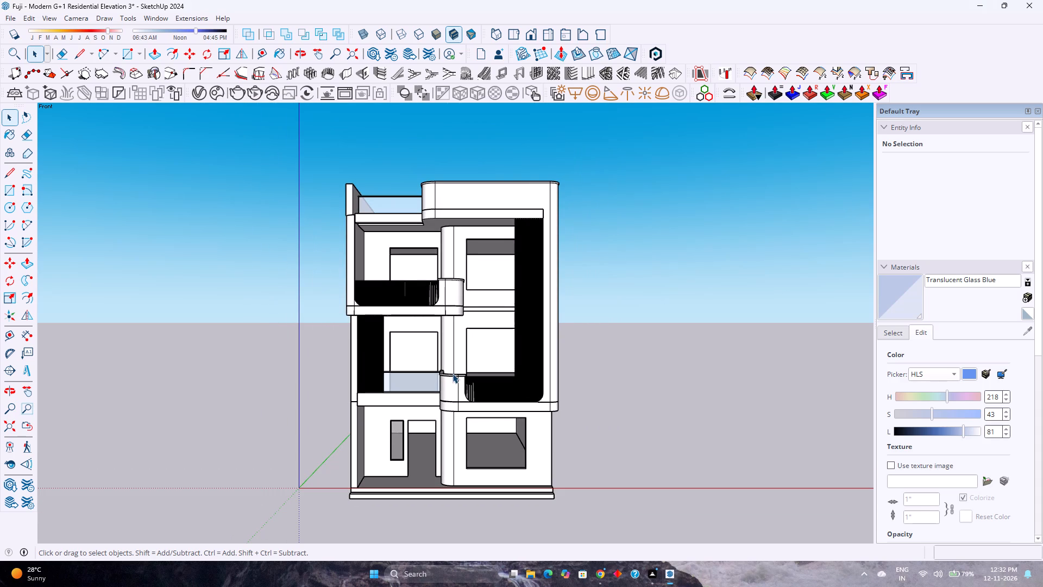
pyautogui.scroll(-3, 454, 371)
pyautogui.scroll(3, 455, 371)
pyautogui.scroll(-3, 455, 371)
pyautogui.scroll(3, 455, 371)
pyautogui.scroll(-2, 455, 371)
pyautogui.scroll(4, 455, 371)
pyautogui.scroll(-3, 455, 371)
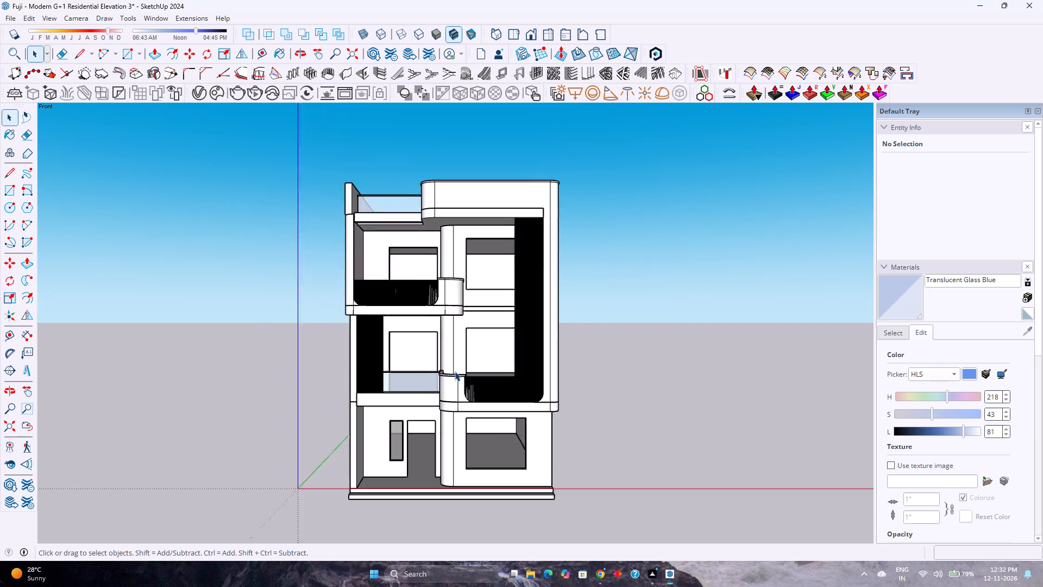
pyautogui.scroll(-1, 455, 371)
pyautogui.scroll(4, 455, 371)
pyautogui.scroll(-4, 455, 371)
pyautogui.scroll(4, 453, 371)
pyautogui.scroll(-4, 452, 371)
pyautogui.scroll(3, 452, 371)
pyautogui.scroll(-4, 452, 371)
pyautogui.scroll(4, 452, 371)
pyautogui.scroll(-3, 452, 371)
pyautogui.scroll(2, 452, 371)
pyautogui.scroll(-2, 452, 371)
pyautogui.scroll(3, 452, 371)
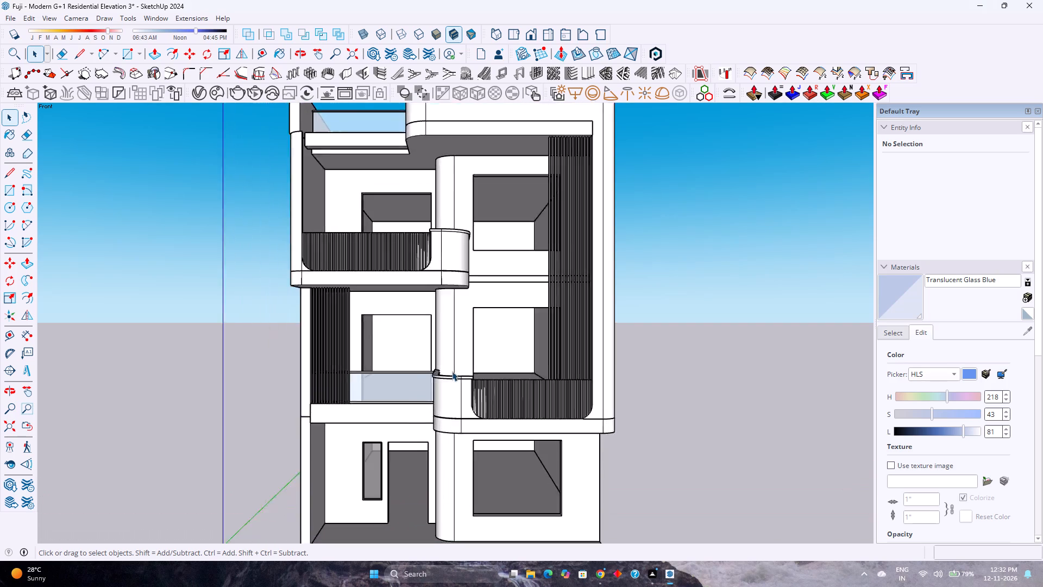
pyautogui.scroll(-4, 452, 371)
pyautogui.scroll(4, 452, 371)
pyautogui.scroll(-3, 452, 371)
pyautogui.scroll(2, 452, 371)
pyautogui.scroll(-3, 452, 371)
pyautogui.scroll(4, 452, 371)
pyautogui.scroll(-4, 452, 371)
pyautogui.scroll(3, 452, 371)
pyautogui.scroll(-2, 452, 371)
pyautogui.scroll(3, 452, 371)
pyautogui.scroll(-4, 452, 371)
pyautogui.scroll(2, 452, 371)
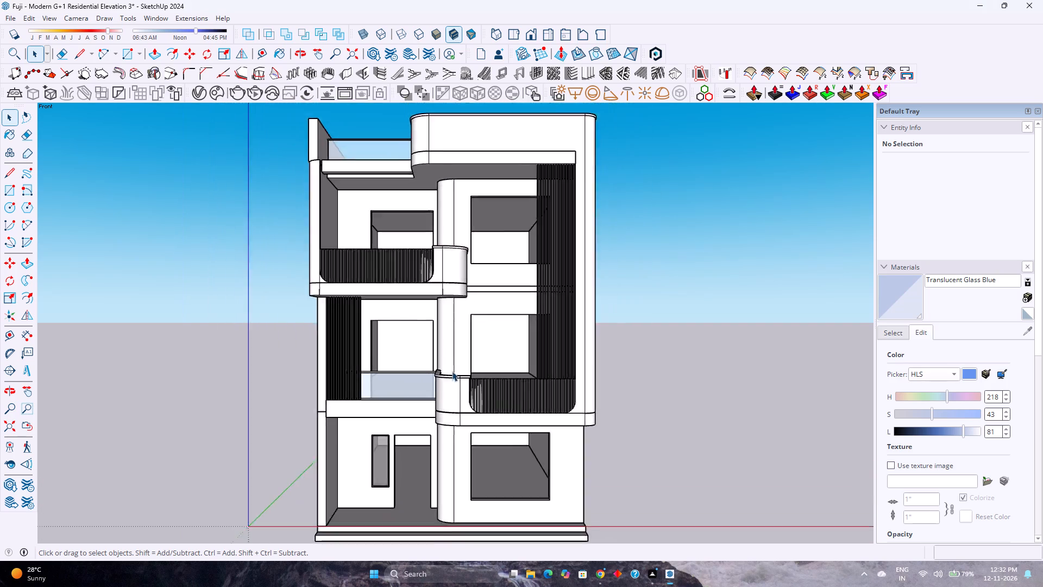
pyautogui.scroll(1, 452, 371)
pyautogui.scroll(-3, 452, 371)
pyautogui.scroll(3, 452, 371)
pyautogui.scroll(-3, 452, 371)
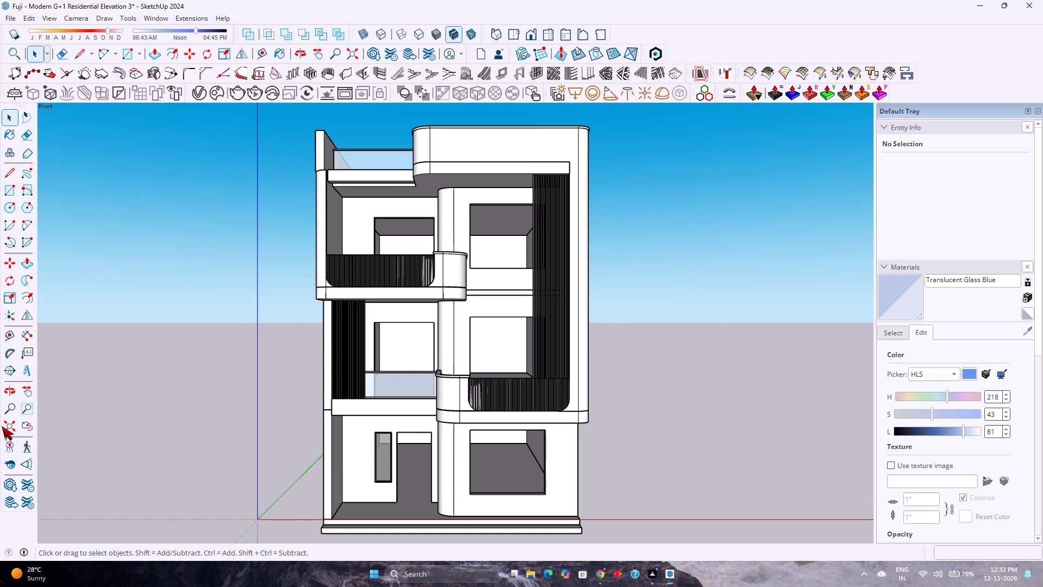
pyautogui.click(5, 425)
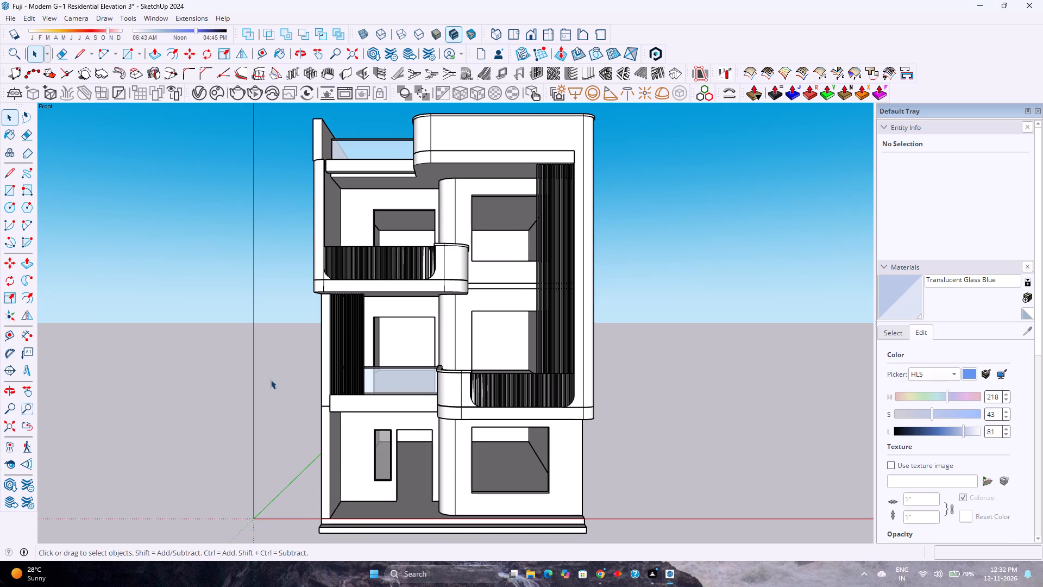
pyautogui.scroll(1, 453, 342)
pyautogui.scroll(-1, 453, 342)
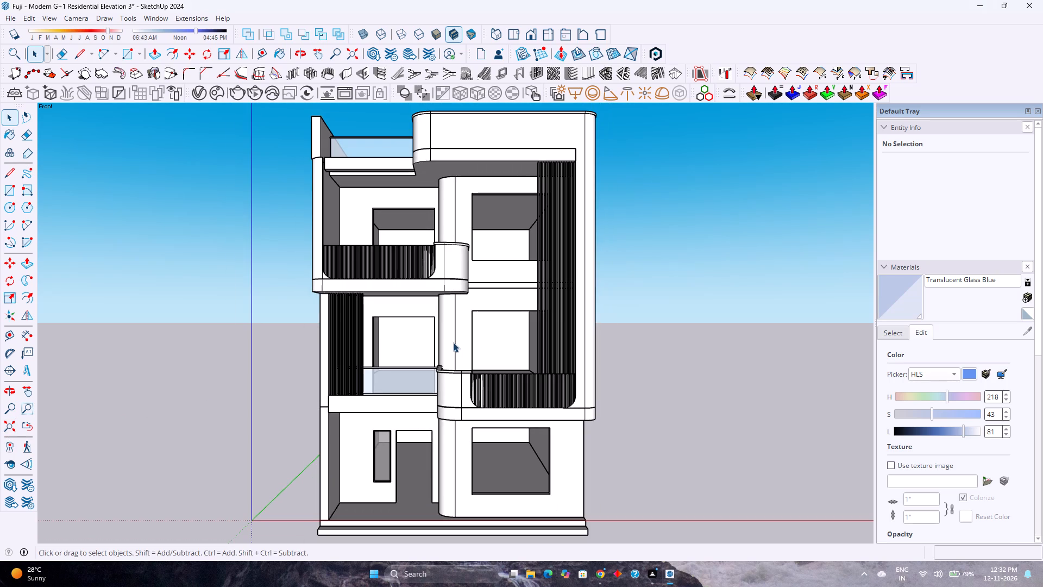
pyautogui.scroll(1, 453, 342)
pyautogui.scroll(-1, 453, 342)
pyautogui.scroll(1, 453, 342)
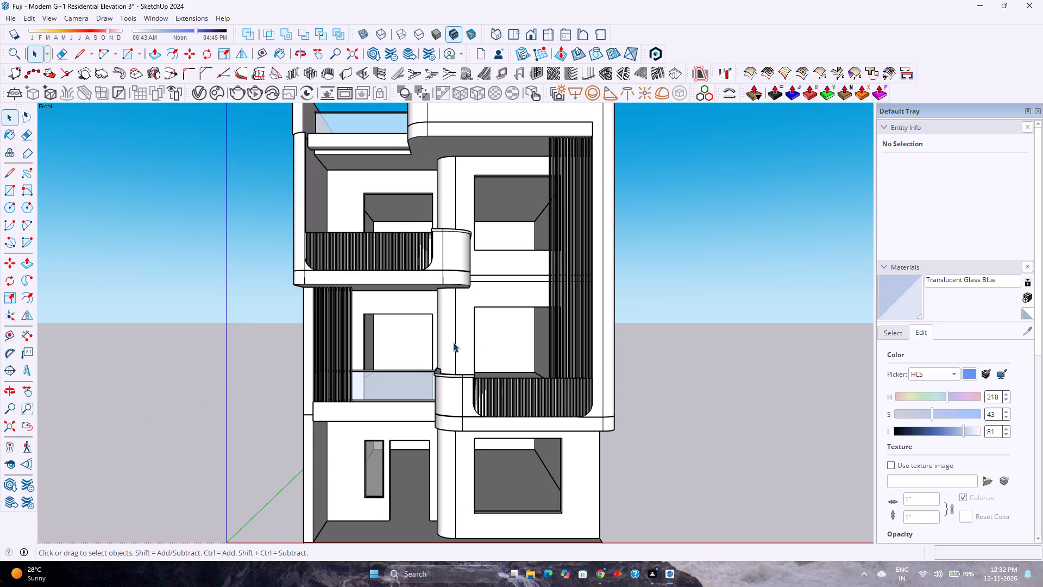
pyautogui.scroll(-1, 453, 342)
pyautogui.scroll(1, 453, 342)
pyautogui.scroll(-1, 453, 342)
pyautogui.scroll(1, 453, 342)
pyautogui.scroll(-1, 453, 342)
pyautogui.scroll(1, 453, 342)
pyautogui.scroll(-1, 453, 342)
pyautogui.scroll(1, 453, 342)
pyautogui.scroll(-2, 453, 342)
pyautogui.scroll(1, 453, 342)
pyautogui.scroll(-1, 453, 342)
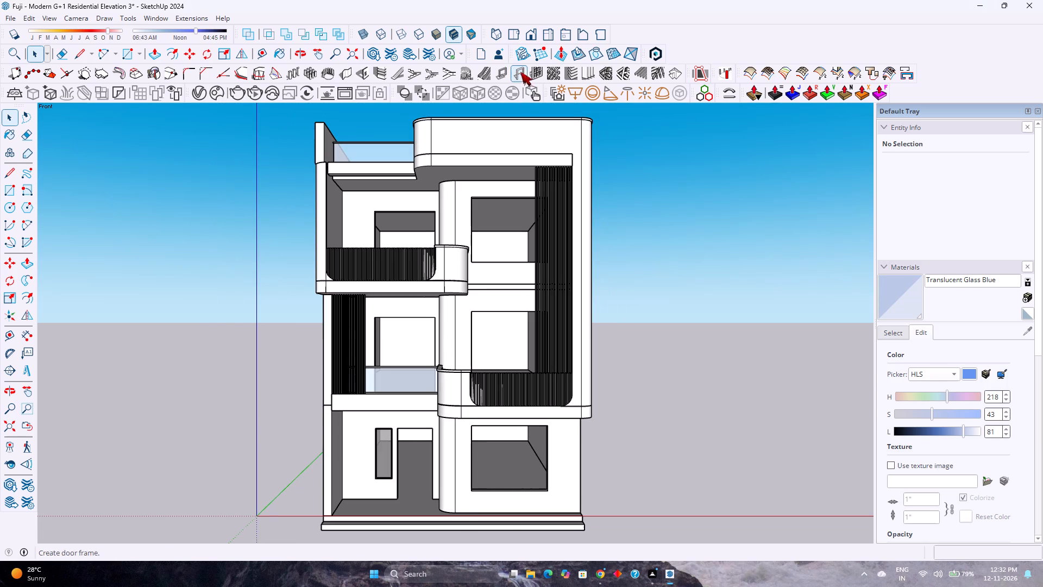
# Set the model to the Front view and fit the whole residential elevation in view.
pyautogui.click(527, 29)
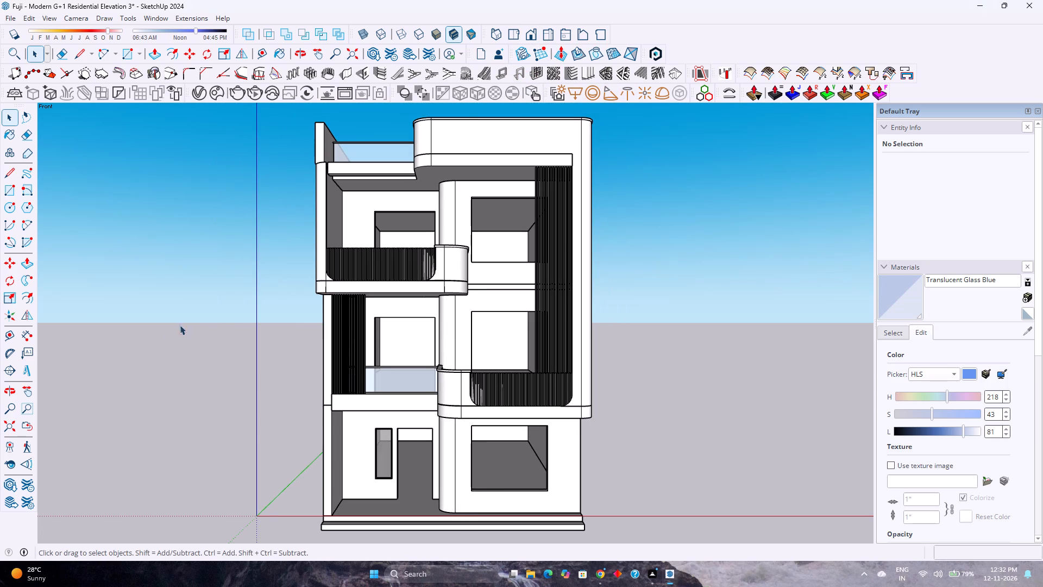
pyautogui.click(16, 425)
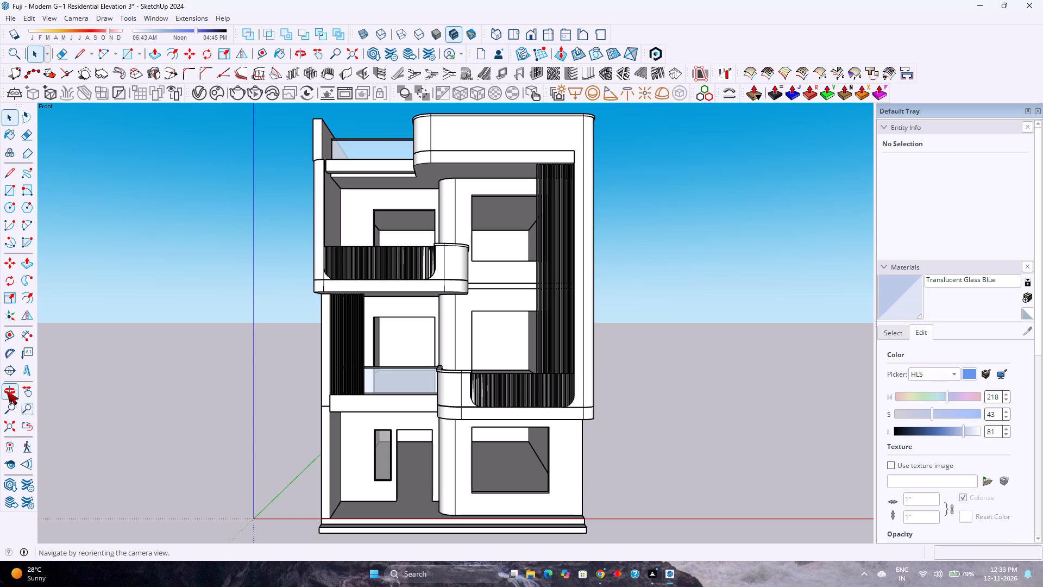
pyautogui.click(3, 426)
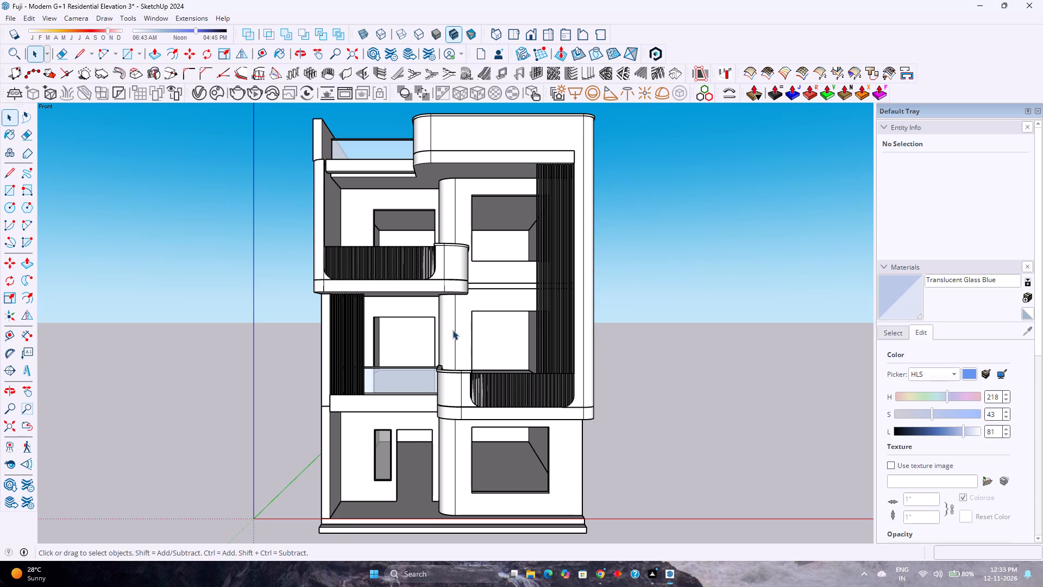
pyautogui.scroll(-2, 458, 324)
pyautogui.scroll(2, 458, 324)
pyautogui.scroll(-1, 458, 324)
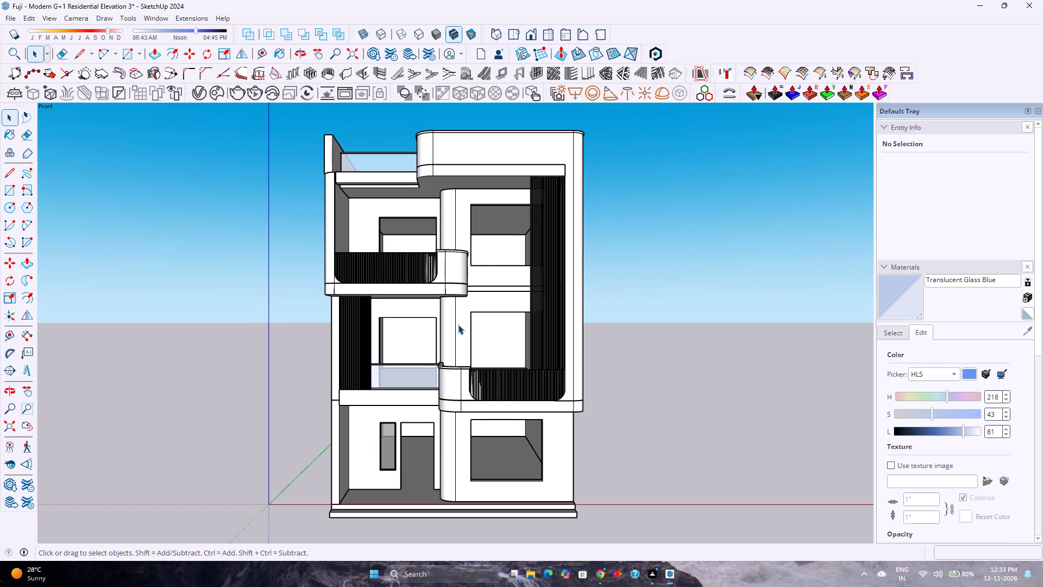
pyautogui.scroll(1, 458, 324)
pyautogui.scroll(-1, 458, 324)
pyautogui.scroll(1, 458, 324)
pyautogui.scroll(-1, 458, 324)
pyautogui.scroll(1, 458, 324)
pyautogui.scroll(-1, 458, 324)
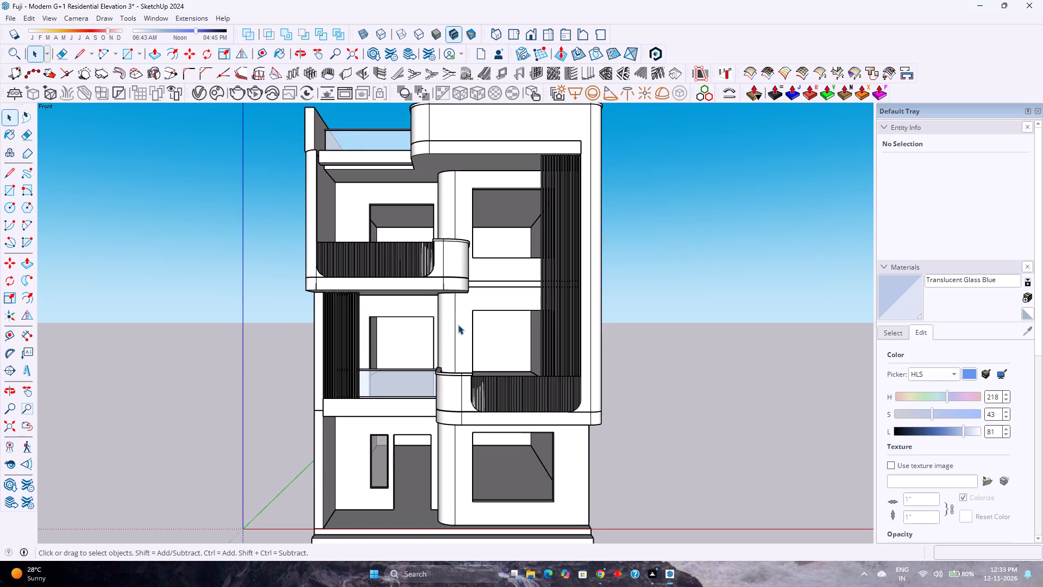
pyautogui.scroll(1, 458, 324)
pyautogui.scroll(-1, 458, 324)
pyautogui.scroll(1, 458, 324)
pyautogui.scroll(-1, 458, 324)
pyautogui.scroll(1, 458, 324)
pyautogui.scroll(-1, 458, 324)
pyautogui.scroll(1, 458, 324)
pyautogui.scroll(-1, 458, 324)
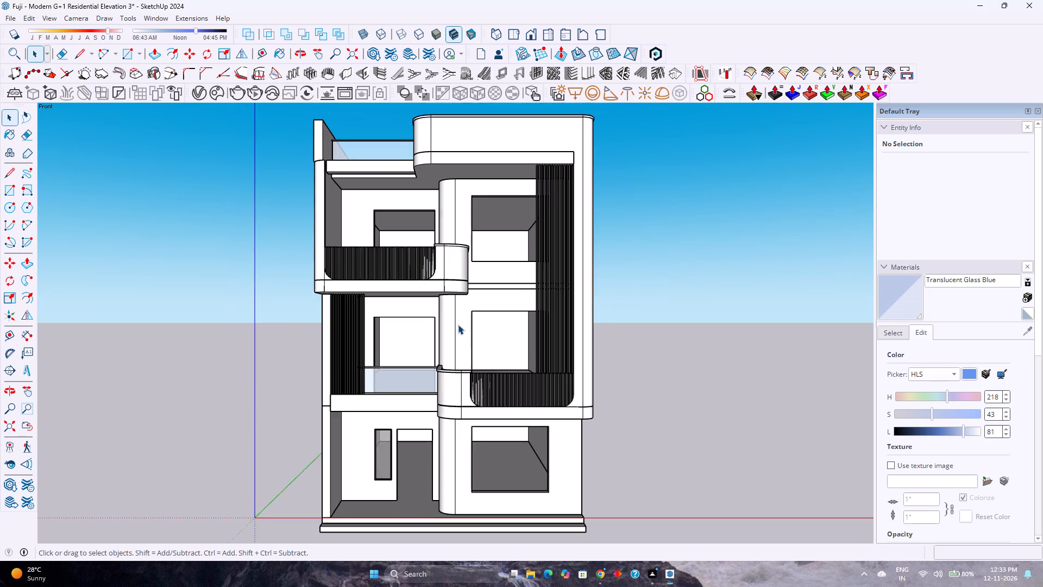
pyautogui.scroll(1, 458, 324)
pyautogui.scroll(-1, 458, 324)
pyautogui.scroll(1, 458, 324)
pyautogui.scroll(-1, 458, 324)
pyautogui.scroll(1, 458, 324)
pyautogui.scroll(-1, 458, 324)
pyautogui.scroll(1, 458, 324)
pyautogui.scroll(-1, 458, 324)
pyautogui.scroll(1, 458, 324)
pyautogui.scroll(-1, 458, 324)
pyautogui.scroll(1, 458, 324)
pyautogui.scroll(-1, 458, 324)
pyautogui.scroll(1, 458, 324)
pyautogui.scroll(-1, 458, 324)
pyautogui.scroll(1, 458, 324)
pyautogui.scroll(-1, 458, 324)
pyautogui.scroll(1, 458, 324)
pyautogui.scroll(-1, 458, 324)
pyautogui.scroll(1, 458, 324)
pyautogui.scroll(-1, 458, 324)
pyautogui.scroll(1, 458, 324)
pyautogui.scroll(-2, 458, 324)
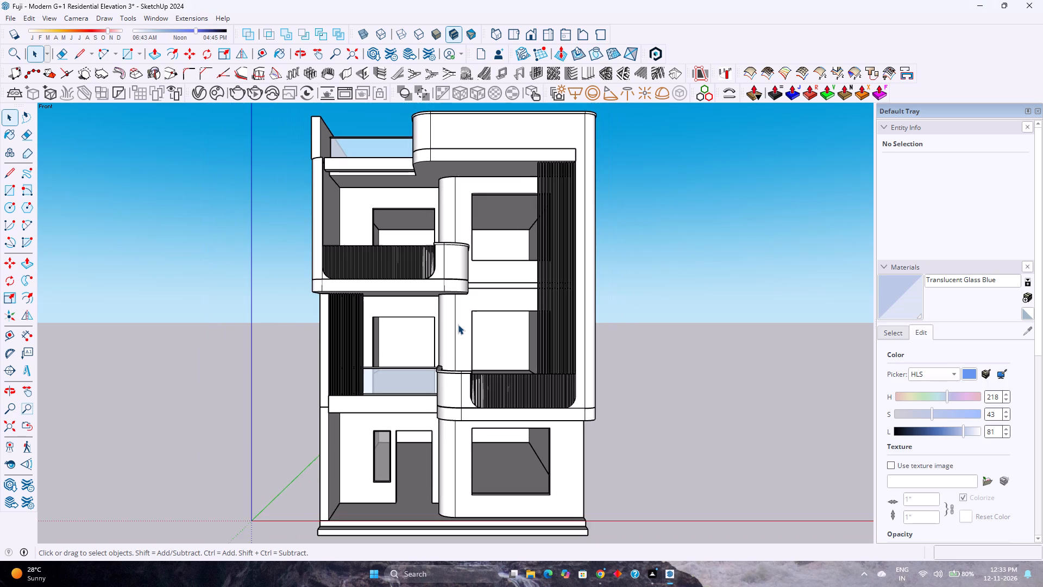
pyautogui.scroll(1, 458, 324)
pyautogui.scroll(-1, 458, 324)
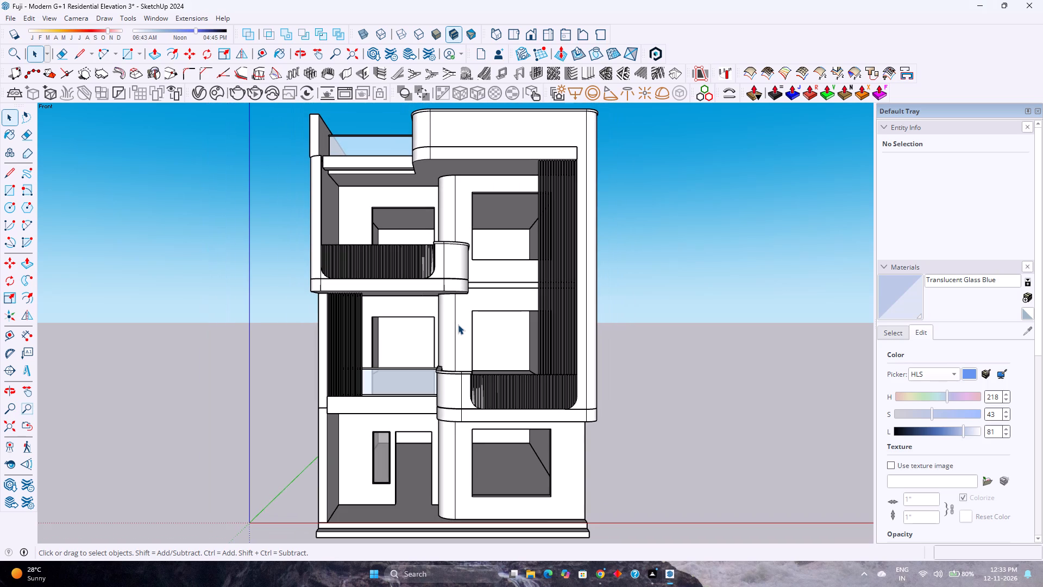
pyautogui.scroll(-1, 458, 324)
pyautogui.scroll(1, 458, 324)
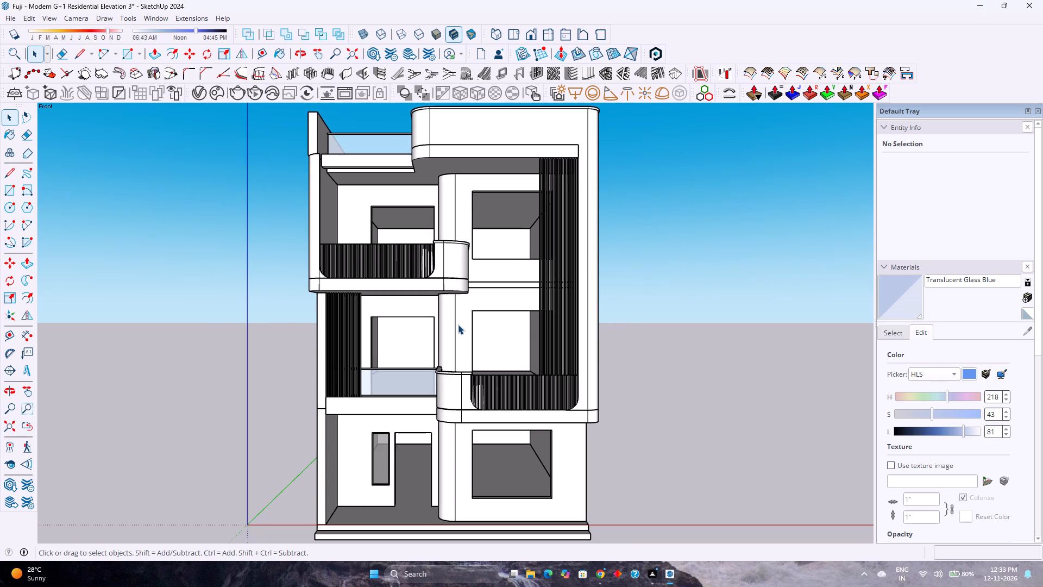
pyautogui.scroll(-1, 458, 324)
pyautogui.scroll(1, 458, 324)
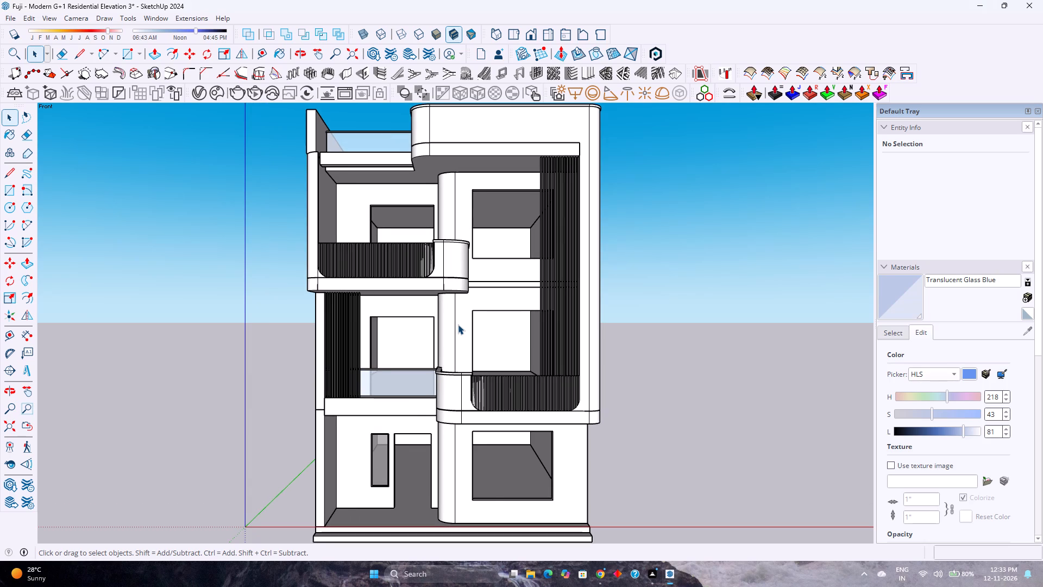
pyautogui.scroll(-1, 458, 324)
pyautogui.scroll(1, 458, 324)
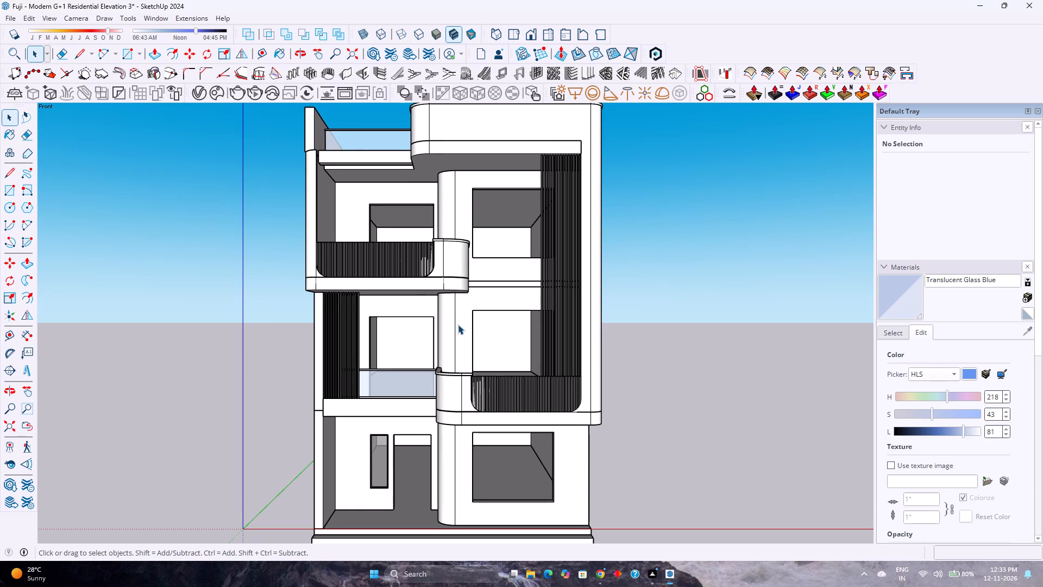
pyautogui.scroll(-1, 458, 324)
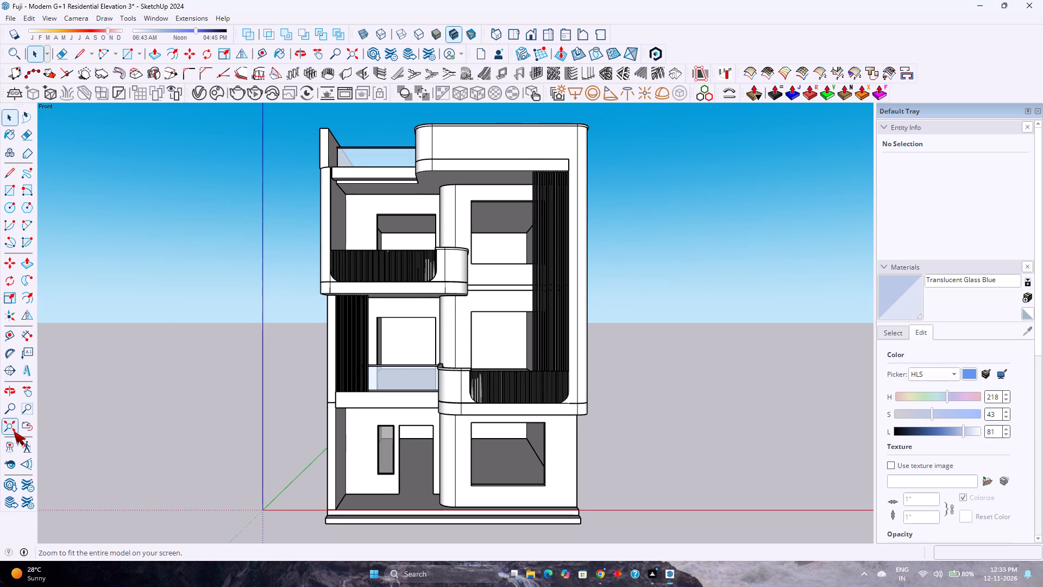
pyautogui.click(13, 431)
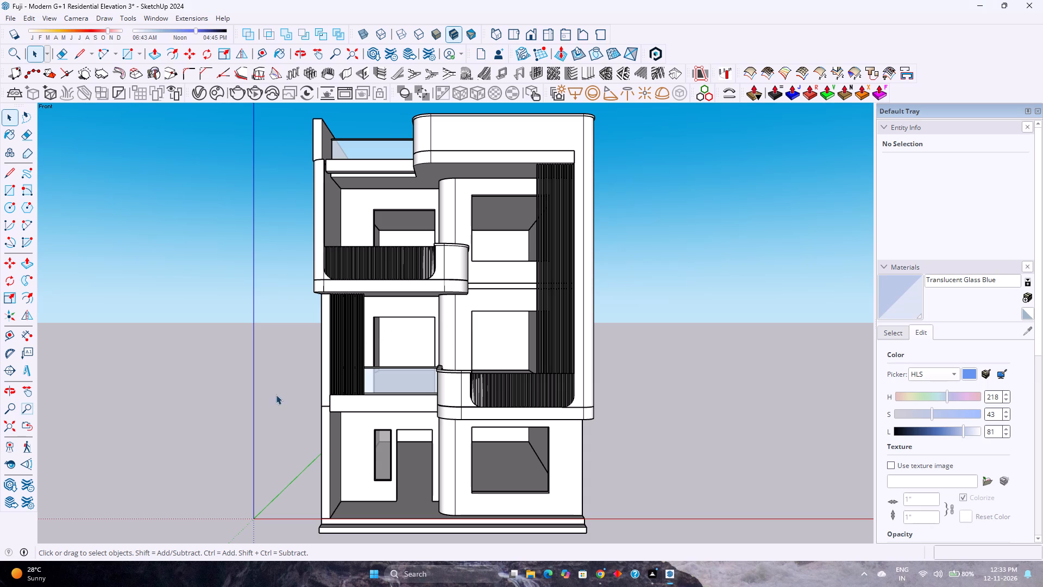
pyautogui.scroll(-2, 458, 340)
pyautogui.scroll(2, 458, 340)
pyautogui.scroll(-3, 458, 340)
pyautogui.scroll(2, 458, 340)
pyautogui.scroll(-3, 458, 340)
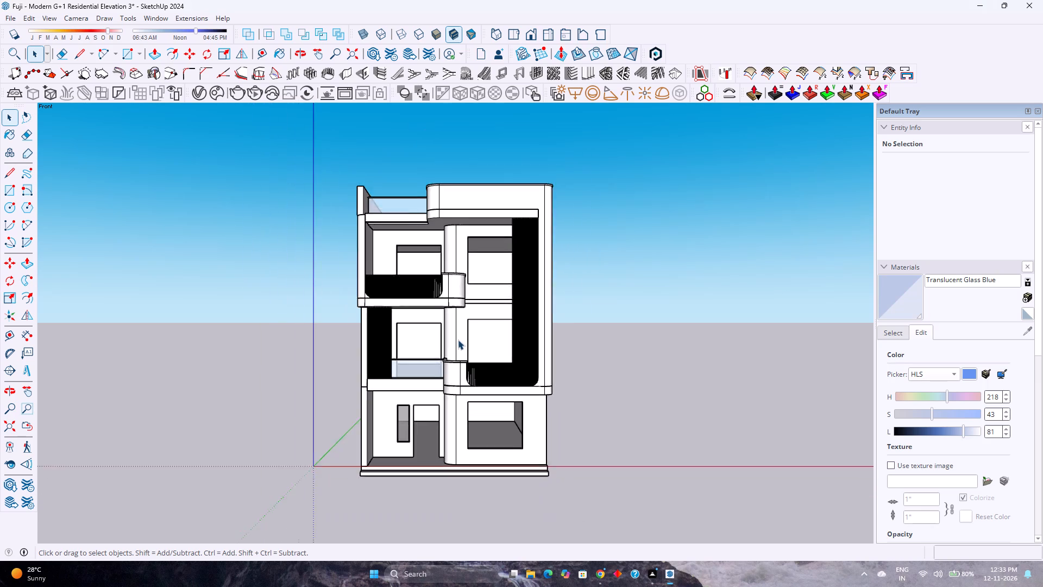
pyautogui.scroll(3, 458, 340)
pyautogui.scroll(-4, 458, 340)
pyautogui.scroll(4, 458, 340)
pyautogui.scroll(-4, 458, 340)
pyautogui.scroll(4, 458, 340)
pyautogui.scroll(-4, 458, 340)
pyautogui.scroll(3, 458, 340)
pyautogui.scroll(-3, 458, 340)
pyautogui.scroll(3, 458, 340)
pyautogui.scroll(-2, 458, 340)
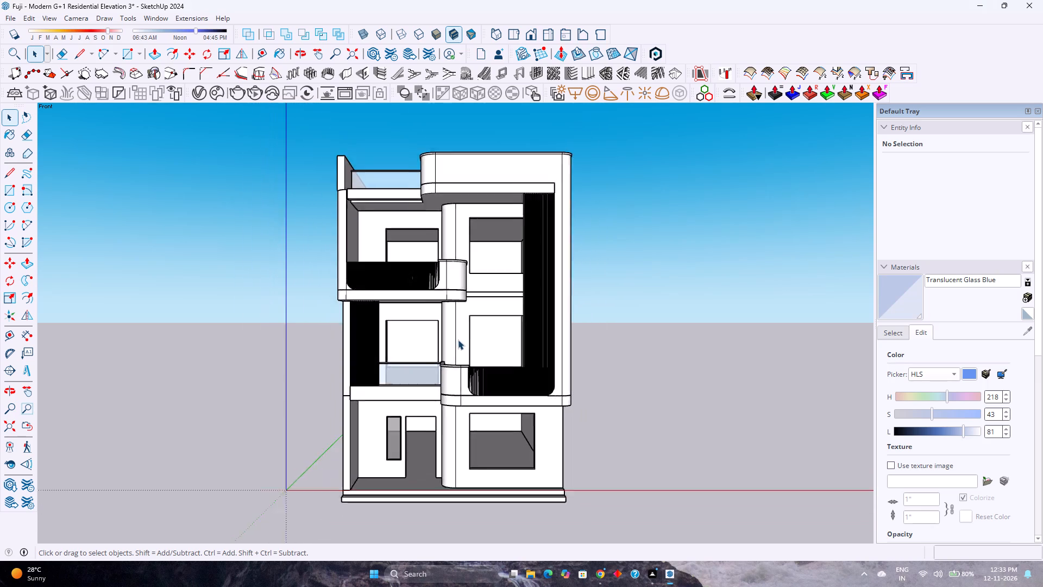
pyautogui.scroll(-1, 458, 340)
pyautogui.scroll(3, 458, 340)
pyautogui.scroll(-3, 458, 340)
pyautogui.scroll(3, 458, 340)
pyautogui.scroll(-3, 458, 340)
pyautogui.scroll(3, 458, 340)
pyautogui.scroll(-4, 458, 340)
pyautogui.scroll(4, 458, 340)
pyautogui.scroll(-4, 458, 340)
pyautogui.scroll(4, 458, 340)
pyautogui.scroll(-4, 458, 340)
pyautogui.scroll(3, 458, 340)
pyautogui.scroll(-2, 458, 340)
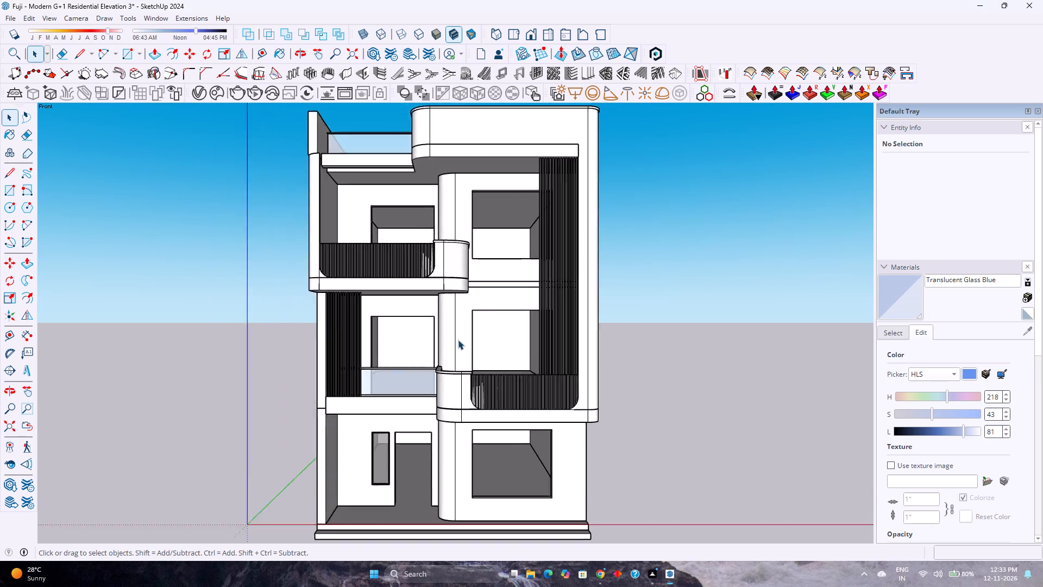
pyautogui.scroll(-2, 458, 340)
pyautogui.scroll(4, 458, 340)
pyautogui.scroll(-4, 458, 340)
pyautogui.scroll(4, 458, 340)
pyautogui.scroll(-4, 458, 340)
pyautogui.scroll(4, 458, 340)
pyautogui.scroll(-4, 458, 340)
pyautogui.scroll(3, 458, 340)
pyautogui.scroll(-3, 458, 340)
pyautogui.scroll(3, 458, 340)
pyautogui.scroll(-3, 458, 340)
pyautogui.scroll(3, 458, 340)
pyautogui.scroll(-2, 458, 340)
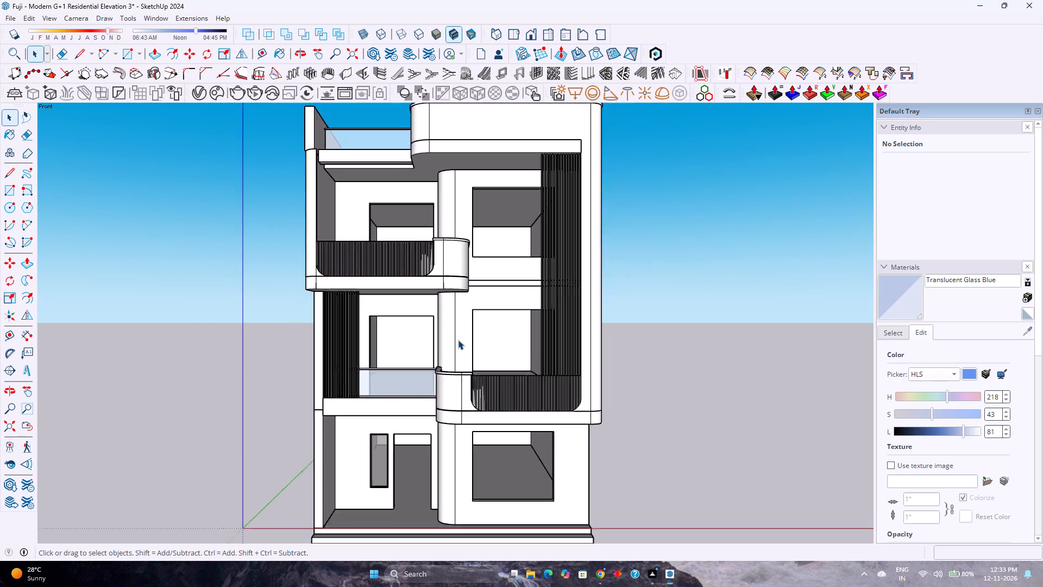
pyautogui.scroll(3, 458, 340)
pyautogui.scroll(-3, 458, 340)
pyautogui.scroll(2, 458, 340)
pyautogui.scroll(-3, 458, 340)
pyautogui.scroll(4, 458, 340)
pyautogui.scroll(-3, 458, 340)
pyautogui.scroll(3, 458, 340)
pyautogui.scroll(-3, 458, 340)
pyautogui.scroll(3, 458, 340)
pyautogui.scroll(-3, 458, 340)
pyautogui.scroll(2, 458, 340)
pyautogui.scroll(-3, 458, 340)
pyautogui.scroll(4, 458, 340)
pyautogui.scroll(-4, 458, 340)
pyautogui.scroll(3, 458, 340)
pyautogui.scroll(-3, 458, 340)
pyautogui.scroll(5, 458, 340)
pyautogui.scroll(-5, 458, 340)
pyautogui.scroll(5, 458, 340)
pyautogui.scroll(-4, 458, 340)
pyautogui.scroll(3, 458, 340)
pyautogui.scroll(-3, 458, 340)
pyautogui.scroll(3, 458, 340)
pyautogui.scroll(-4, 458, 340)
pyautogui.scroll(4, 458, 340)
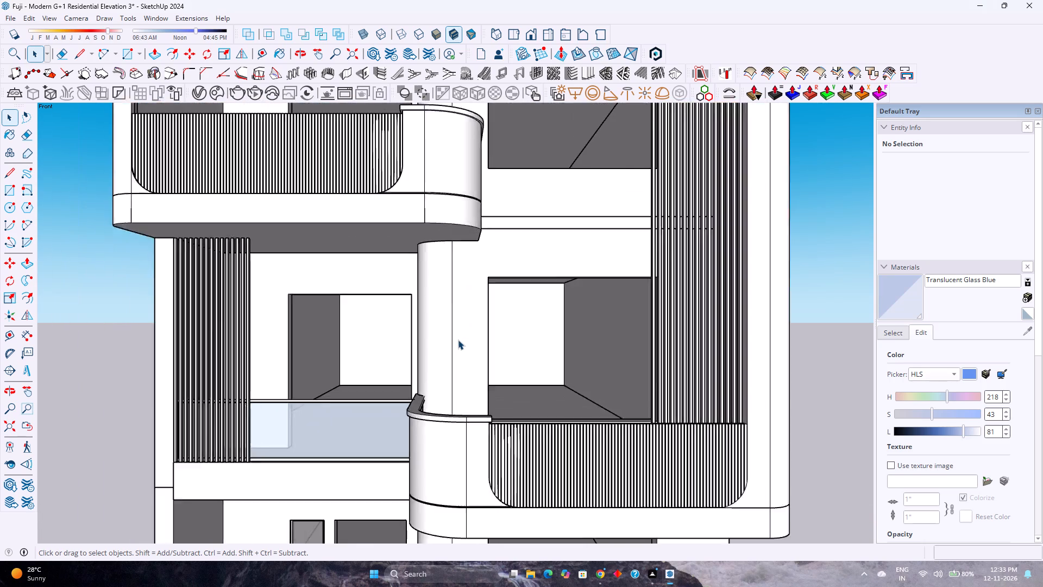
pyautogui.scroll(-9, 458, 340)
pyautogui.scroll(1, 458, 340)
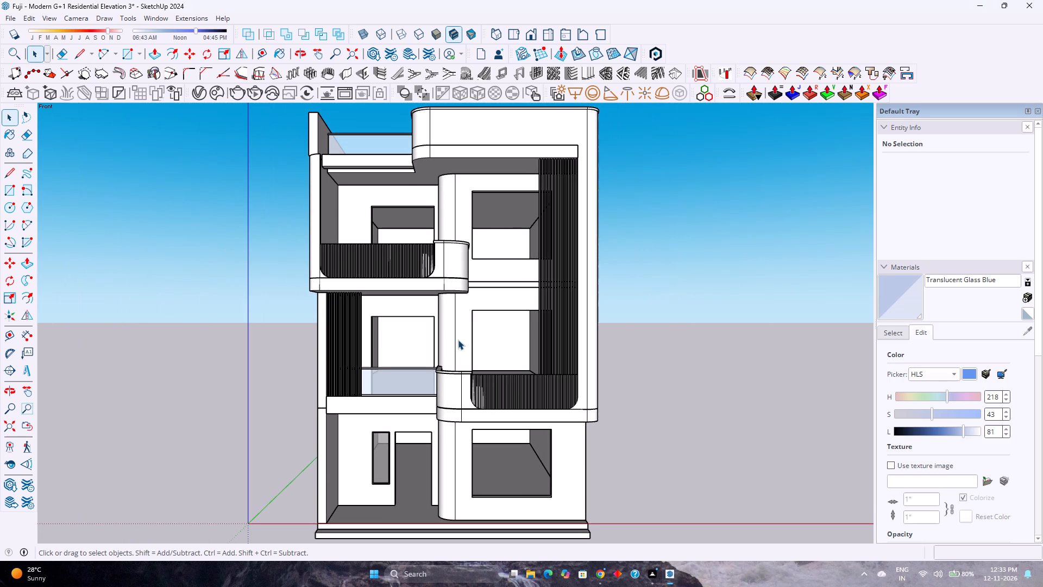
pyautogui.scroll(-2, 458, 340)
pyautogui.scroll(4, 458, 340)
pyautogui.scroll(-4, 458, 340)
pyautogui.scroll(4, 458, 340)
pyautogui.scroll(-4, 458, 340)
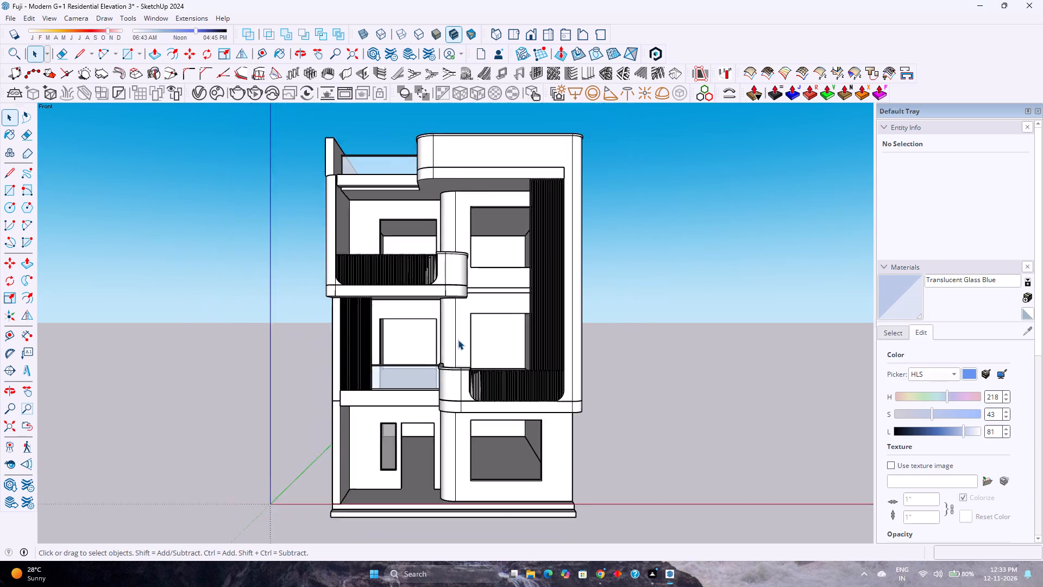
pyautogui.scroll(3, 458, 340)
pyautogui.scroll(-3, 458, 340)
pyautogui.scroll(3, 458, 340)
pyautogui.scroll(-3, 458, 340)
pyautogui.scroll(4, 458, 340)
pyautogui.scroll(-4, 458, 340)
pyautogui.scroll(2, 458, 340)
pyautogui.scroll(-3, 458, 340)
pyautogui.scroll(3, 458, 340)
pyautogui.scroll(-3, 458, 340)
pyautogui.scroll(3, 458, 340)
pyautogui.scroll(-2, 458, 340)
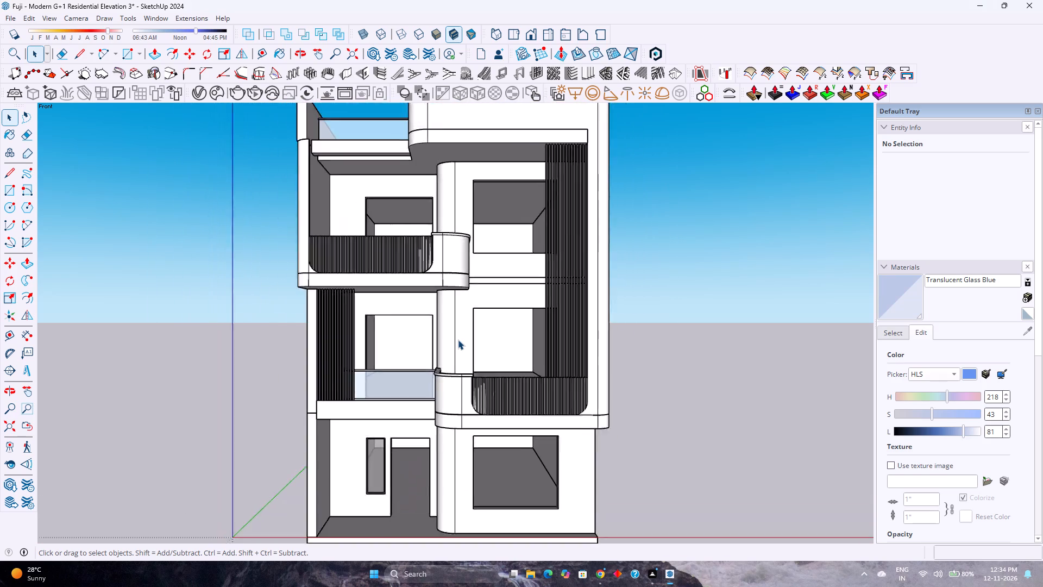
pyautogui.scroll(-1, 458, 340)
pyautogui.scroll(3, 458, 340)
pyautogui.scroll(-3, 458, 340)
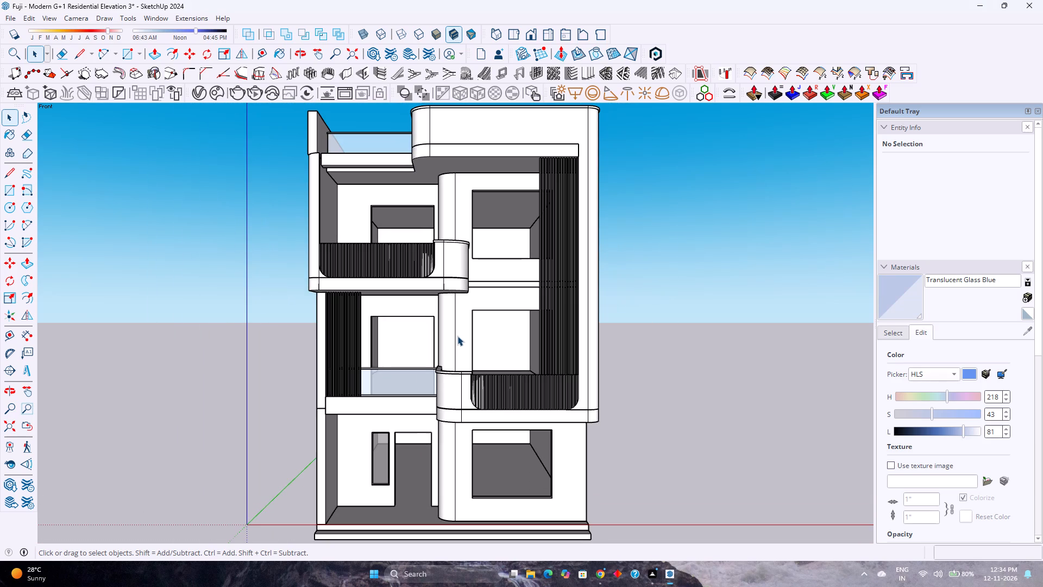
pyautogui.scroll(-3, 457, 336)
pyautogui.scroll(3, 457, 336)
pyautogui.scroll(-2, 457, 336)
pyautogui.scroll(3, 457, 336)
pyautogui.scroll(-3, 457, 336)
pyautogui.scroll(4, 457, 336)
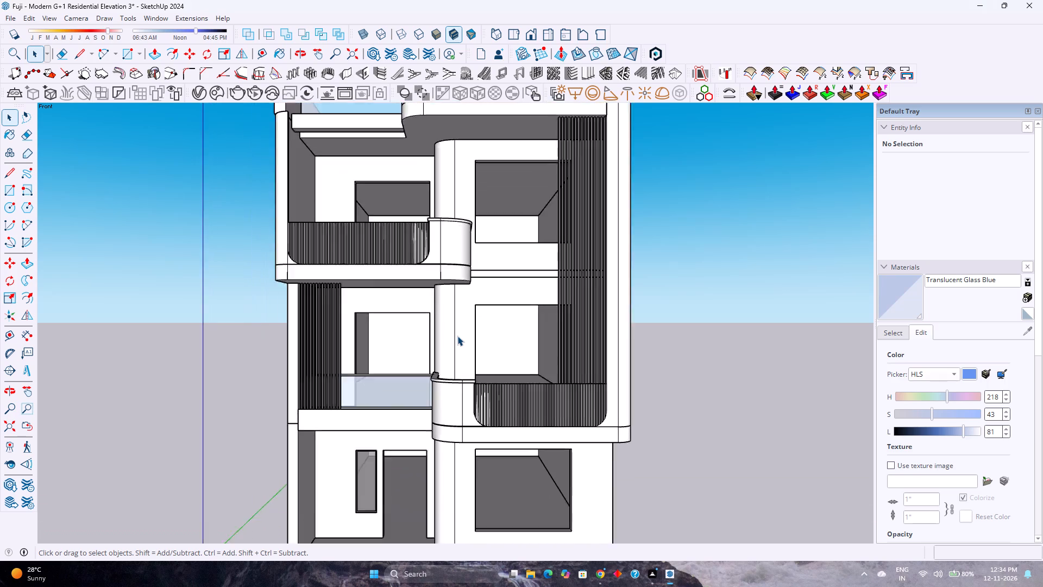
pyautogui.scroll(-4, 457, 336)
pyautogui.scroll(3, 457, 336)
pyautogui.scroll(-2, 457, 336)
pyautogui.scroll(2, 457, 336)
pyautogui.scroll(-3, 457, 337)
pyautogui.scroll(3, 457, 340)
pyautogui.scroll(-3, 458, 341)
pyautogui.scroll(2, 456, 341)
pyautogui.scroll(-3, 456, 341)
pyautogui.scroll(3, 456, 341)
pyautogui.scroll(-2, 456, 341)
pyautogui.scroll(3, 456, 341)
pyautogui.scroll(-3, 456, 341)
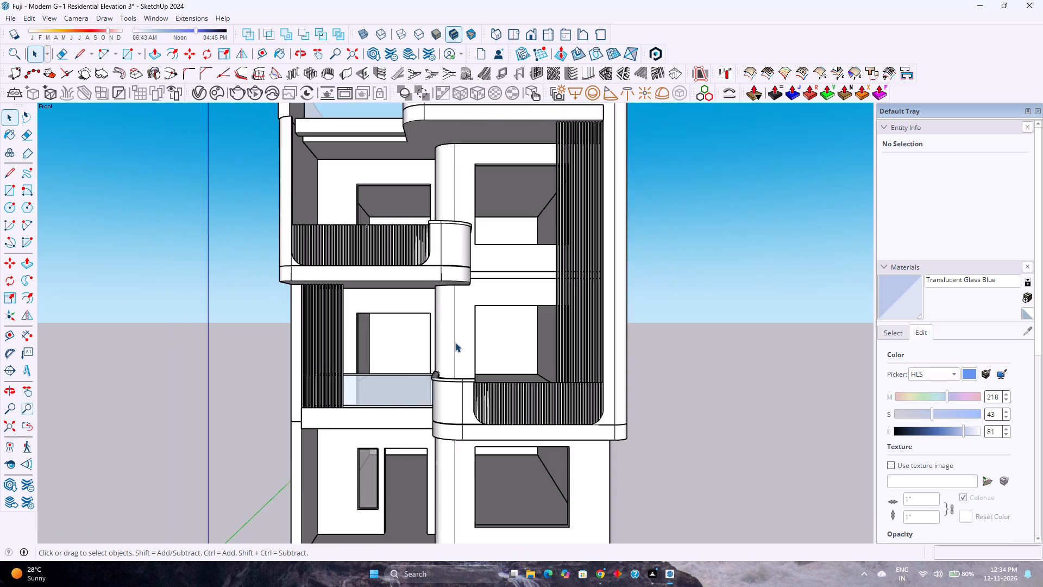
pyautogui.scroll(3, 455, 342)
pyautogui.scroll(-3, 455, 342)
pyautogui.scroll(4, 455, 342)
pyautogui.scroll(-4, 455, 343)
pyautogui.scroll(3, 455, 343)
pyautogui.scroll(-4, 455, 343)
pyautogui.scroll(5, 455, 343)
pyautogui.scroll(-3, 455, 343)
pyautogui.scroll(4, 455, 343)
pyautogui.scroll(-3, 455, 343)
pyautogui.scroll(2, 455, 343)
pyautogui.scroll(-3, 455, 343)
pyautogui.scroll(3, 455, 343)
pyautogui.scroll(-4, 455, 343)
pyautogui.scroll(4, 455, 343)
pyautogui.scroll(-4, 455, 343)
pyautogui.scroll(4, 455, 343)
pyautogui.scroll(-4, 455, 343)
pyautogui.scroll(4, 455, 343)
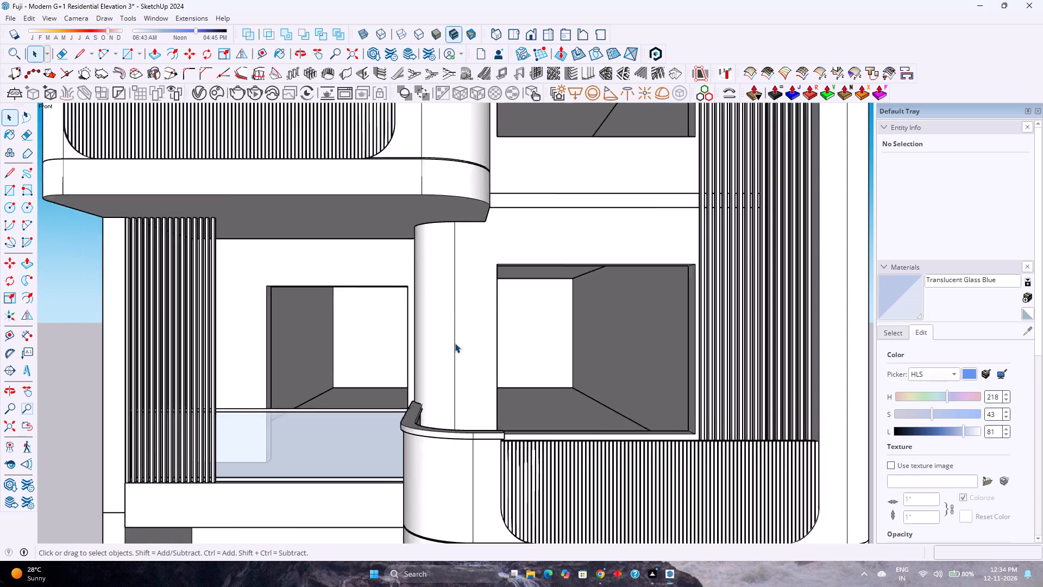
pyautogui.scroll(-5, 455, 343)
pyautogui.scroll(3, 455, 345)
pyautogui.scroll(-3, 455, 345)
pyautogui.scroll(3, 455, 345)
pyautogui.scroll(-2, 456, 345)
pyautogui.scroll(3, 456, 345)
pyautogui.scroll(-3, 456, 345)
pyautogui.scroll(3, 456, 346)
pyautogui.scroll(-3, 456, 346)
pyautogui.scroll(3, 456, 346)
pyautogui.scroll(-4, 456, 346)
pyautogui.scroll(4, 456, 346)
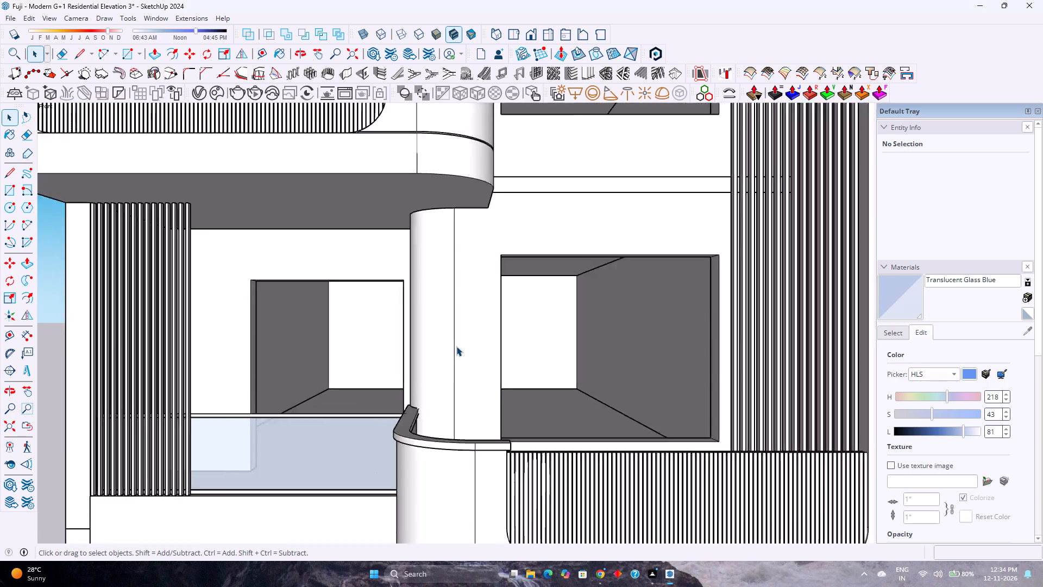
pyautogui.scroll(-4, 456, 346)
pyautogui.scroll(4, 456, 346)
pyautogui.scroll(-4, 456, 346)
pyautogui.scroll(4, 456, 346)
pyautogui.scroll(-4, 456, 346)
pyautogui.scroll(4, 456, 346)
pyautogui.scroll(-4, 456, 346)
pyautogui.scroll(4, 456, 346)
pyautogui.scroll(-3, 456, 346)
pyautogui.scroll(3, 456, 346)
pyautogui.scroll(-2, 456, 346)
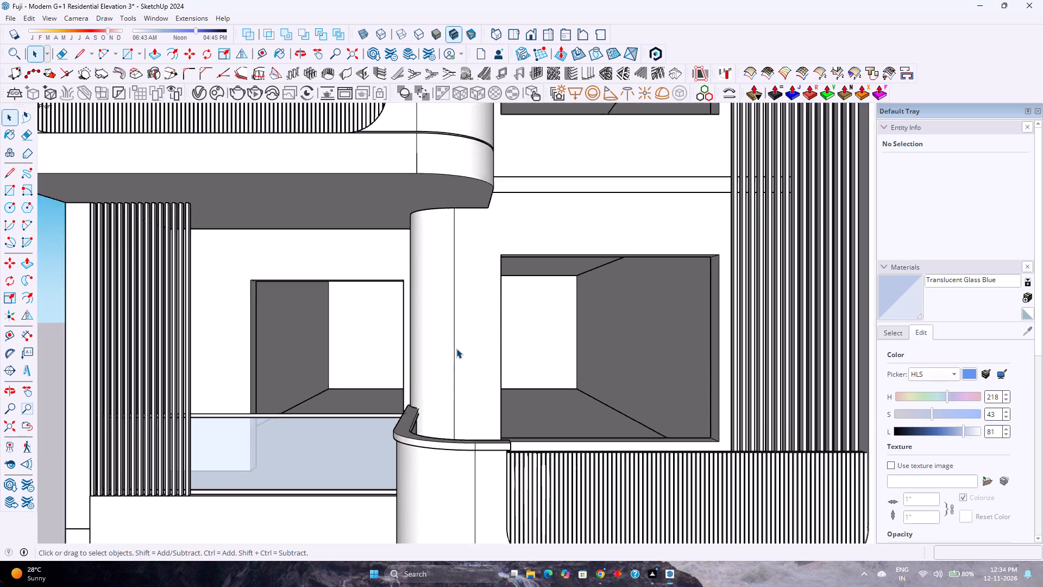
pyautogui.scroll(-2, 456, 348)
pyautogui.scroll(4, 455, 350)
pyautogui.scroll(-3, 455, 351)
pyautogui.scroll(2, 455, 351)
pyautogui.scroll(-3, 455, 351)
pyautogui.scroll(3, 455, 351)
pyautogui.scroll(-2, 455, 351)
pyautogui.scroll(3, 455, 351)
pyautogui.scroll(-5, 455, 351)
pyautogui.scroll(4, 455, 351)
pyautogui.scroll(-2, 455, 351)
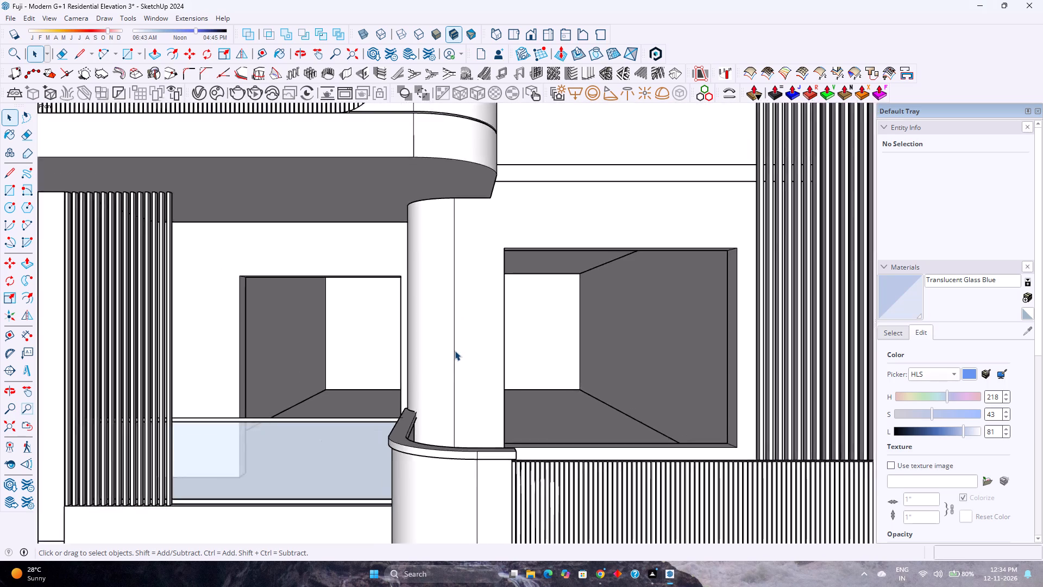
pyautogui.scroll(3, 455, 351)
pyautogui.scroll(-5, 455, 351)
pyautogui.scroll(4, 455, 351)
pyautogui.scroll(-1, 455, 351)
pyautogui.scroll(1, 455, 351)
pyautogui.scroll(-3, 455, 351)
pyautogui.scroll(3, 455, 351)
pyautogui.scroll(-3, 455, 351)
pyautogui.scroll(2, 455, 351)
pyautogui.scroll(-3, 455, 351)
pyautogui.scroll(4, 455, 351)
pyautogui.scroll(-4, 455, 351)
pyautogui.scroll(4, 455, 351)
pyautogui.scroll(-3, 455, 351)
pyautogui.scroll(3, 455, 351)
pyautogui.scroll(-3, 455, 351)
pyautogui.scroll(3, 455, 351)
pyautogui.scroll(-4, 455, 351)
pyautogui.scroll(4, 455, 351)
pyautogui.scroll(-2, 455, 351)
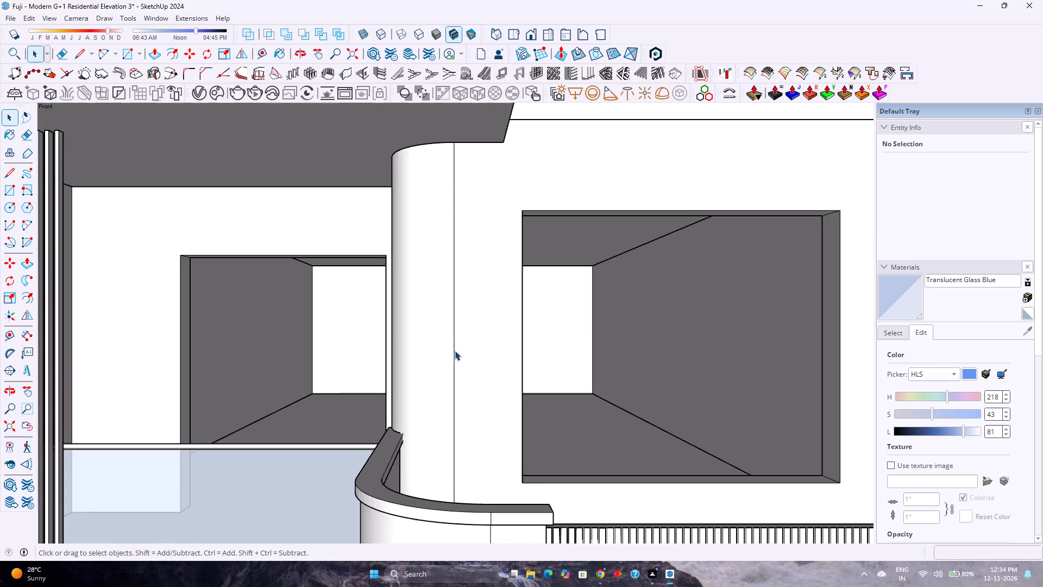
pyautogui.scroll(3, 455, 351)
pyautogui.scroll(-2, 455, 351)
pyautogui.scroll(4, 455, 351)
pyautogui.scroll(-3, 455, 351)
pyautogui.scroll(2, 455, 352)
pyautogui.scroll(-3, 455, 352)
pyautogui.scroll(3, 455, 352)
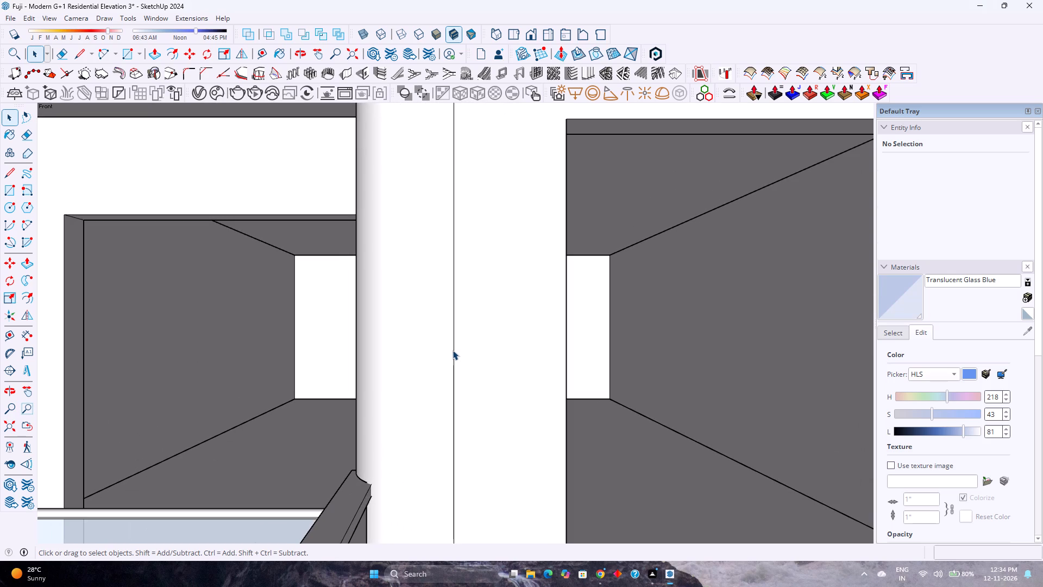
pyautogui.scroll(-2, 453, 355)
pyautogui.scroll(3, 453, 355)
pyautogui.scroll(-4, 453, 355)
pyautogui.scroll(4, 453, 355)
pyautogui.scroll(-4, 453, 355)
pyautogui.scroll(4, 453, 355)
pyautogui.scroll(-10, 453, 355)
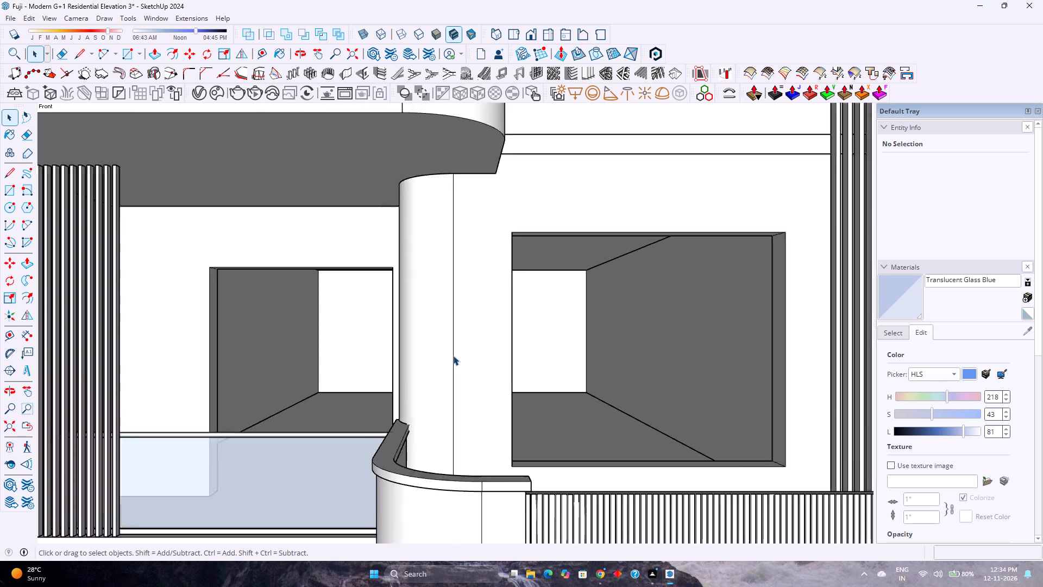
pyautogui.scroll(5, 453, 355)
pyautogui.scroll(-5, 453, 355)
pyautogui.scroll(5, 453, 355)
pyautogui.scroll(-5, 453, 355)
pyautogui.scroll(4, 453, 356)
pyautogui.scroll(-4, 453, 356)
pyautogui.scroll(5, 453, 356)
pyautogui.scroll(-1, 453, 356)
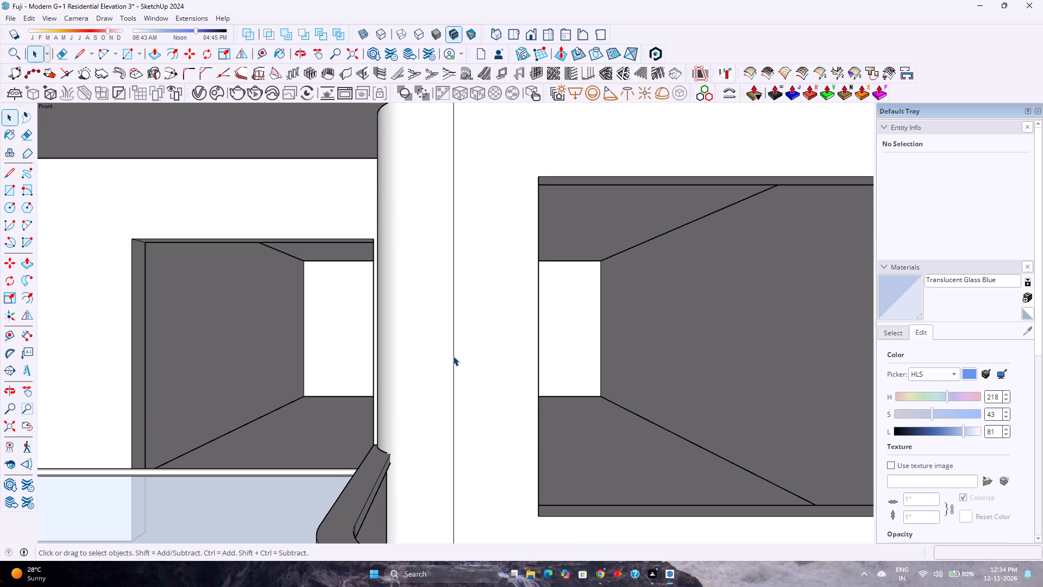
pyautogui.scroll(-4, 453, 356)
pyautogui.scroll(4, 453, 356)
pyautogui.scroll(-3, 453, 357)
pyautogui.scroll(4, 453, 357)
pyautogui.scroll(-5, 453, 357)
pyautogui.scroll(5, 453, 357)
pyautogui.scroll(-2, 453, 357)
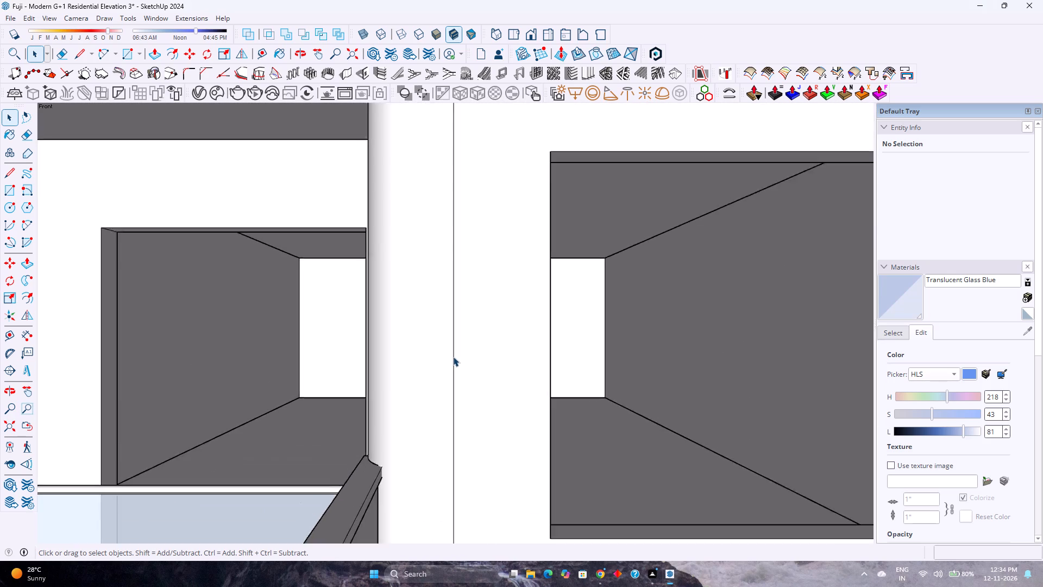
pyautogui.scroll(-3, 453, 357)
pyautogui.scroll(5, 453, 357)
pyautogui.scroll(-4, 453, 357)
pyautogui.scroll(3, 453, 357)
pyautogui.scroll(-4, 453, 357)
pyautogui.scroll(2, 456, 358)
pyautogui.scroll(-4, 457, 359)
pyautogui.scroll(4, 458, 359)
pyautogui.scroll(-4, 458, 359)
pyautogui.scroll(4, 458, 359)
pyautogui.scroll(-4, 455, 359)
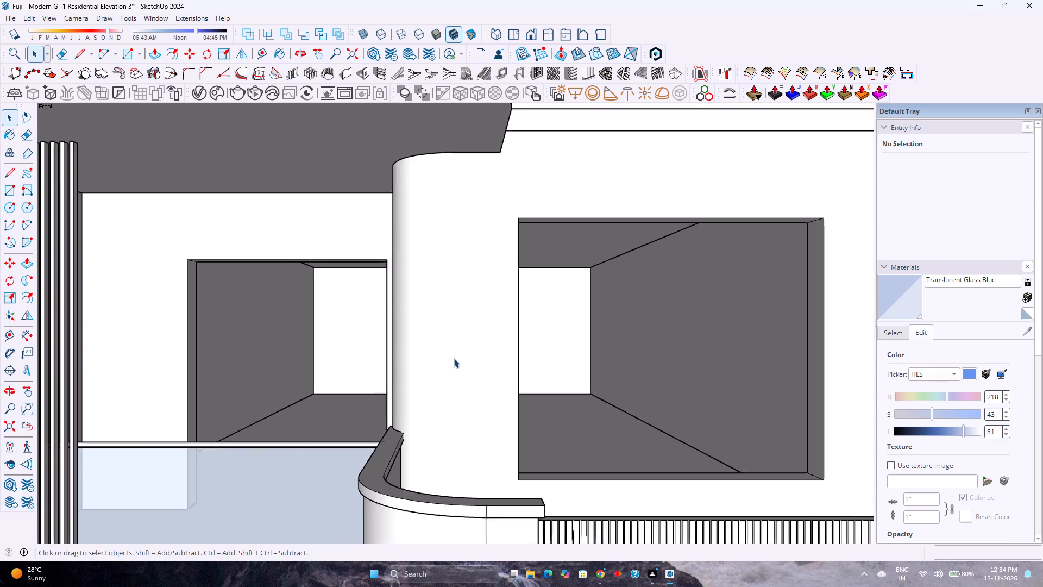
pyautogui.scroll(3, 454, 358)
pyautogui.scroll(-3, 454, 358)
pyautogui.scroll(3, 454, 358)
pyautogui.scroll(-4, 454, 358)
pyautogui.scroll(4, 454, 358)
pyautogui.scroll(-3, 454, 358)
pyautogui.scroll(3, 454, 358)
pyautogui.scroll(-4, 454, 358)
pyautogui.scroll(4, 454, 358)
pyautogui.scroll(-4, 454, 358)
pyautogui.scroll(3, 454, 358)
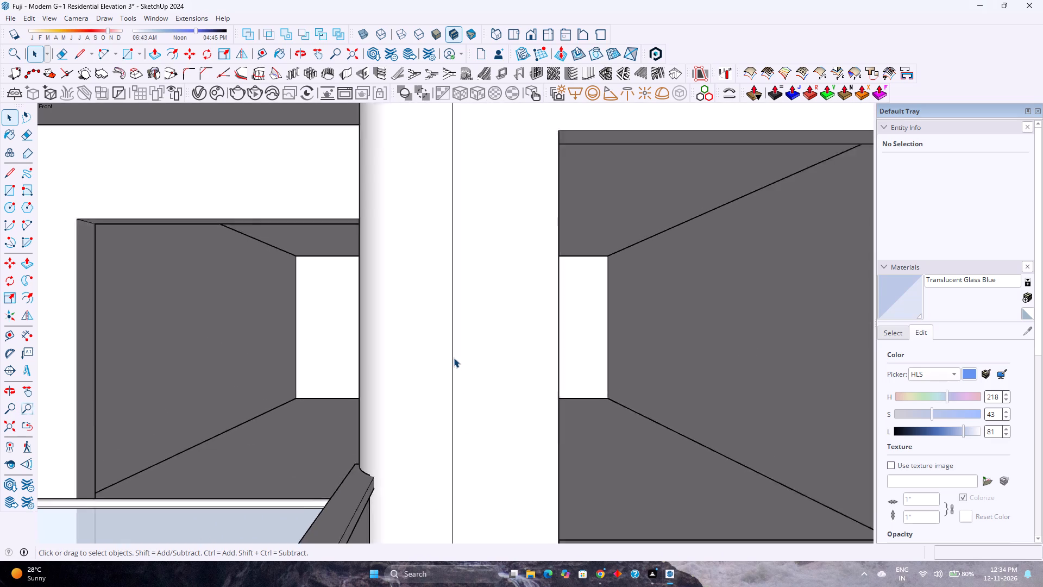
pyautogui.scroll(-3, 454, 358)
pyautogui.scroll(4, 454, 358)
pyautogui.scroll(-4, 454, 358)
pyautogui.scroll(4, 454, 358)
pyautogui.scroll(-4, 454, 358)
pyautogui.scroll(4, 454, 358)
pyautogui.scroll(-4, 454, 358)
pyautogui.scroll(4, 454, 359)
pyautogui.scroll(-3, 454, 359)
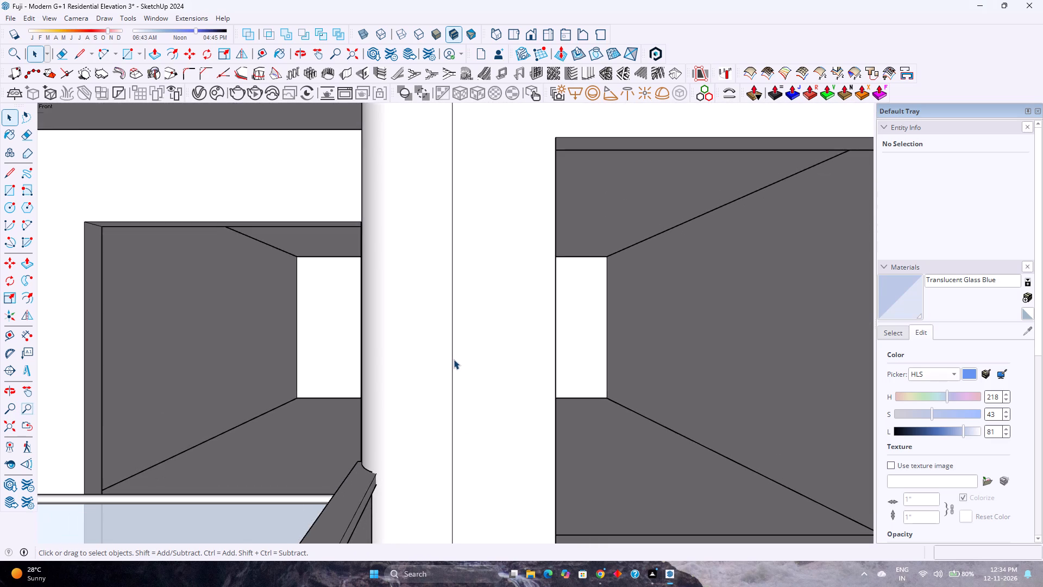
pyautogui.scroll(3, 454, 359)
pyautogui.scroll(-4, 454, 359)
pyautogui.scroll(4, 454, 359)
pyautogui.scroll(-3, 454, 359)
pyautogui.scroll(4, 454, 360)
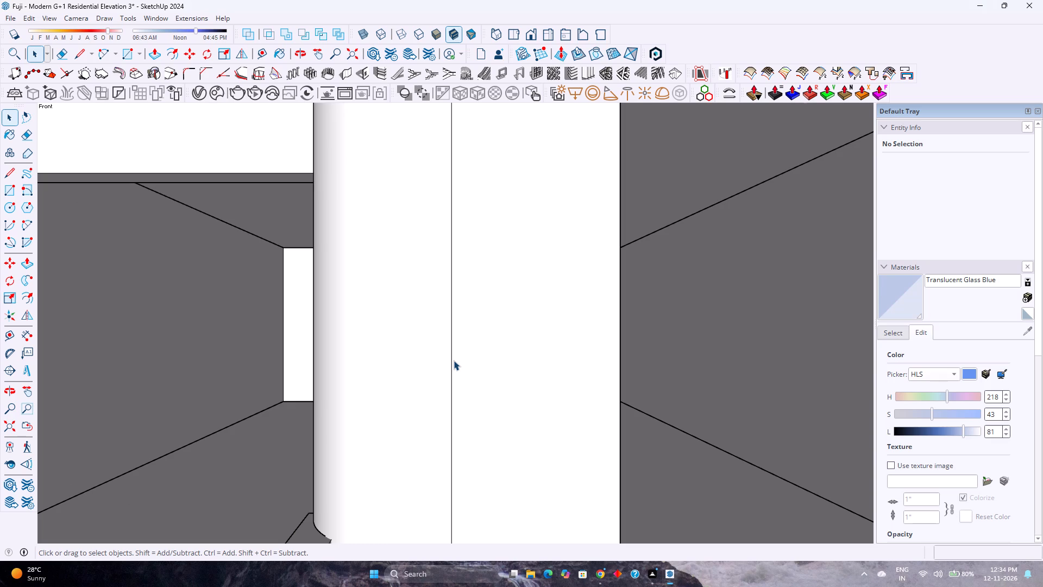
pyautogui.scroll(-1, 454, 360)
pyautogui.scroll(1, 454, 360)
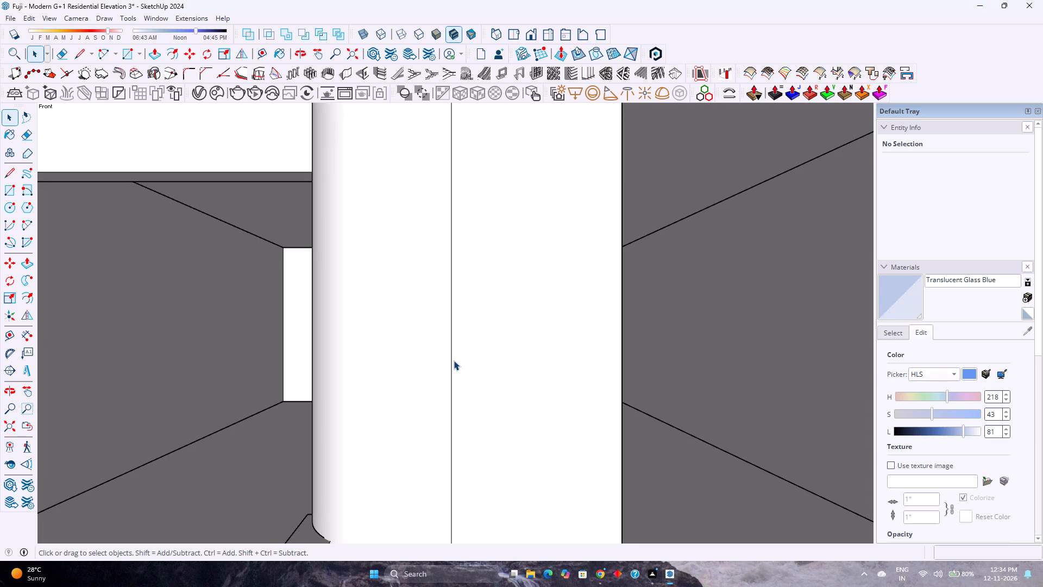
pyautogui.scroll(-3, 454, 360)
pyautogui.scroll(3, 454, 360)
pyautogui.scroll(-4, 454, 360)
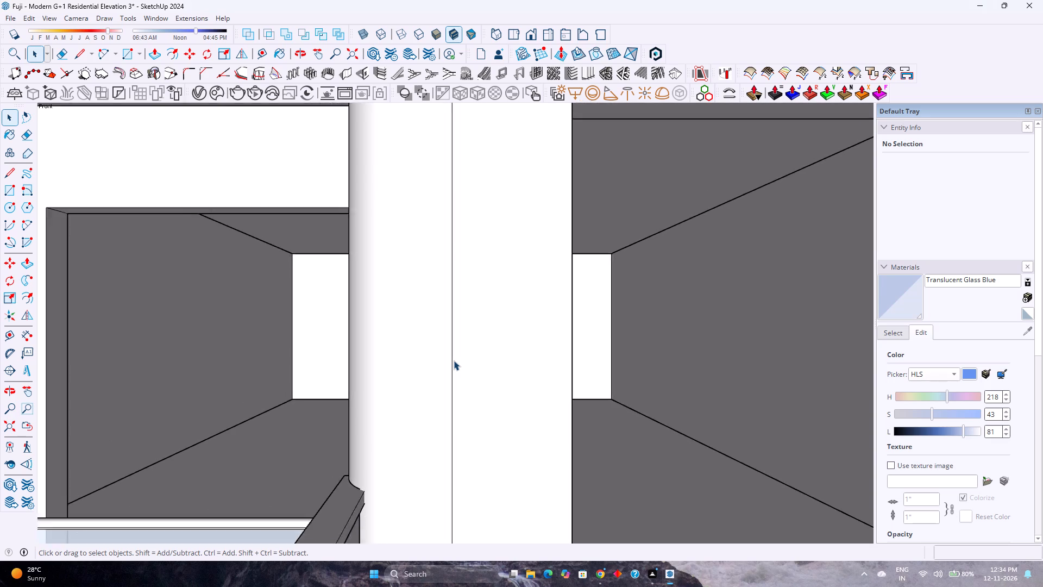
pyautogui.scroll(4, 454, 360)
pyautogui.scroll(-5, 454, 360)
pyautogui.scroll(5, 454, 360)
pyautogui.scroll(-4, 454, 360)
# Set the model to the Front view and fit the whole residential elevation in view.
pyautogui.scroll(-12, 454, 360)
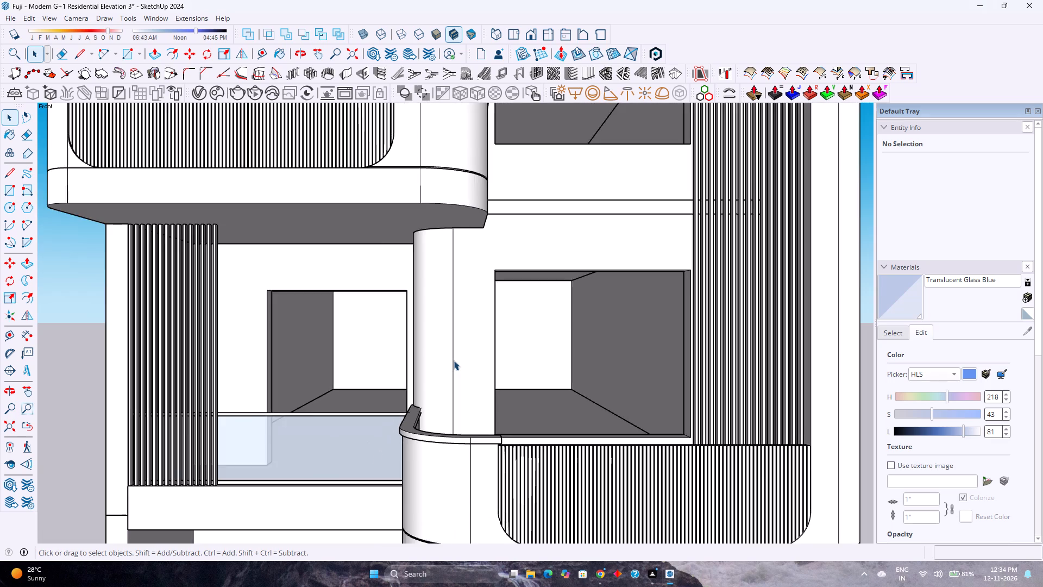
pyautogui.scroll(-13, 454, 360)
pyautogui.scroll(3, 457, 335)
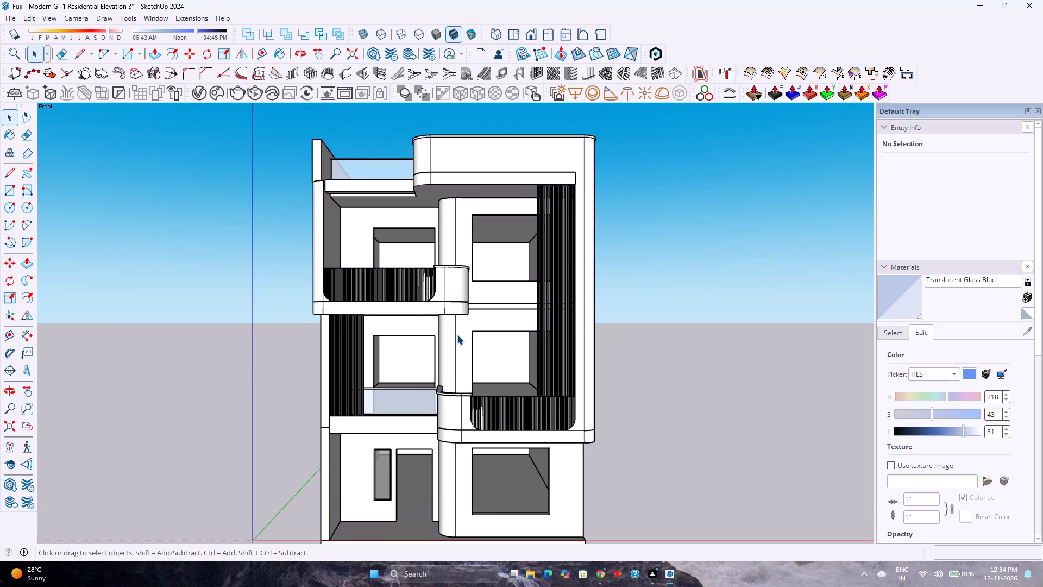
pyautogui.scroll(2, 457, 335)
pyautogui.scroll(-4, 457, 335)
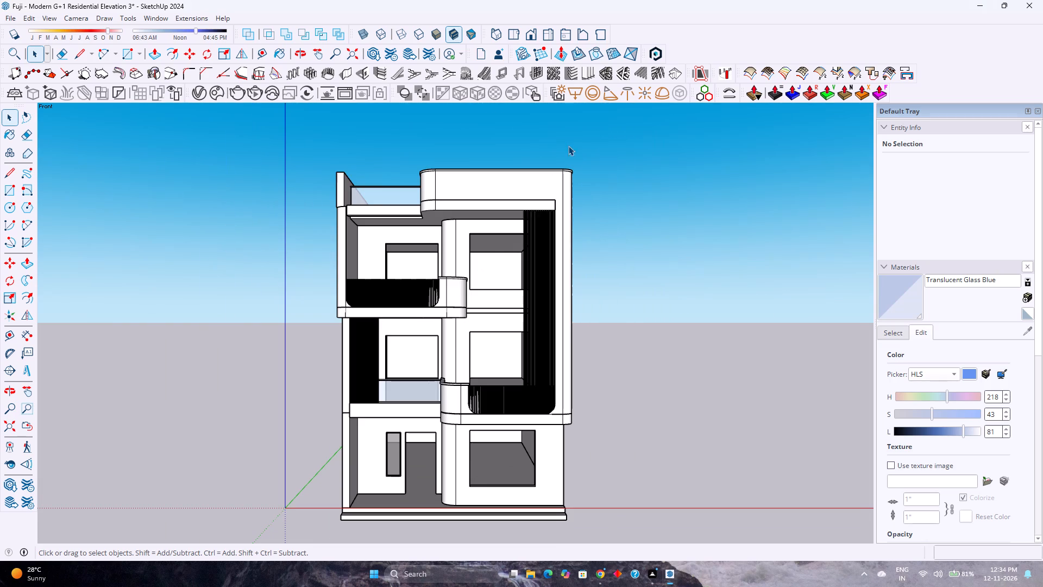
pyautogui.click(529, 33)
pyautogui.scroll(1, 460, 374)
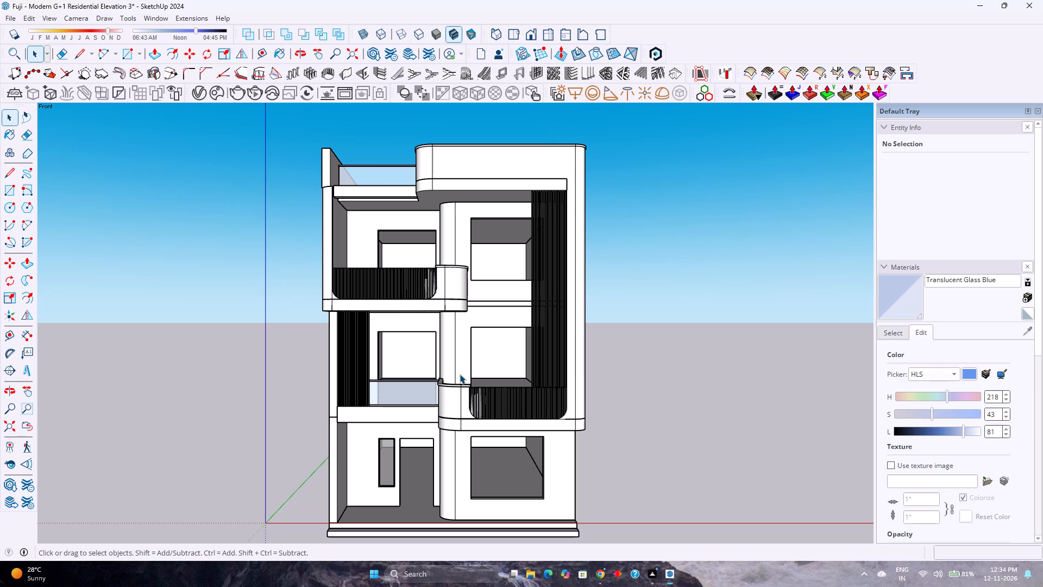
pyautogui.click(8, 428)
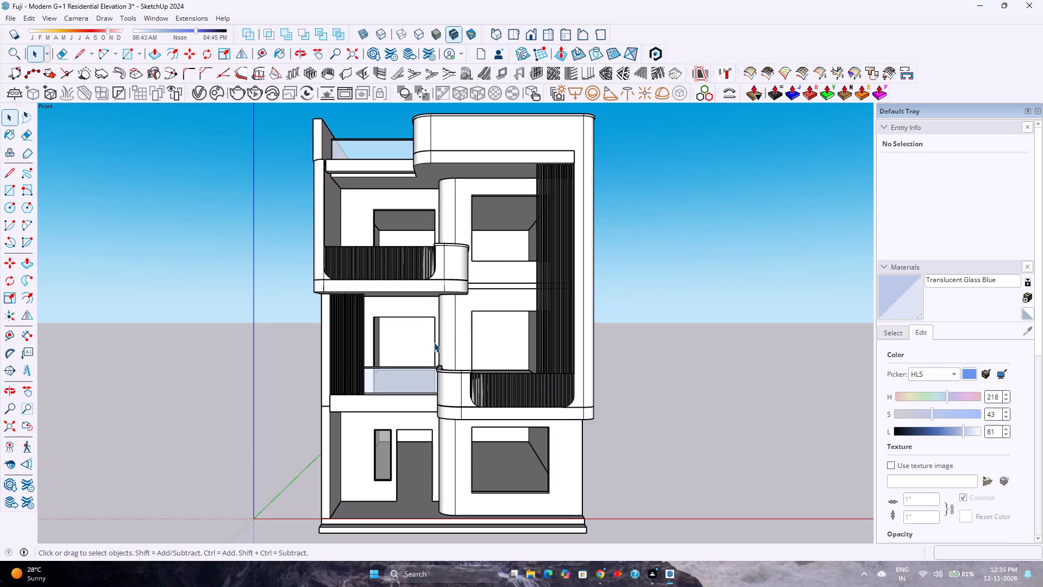
pyautogui.scroll(1, 456, 321)
pyautogui.scroll(-2, 456, 321)
pyautogui.rightClick(456, 321)
pyautogui.click(655, 383)
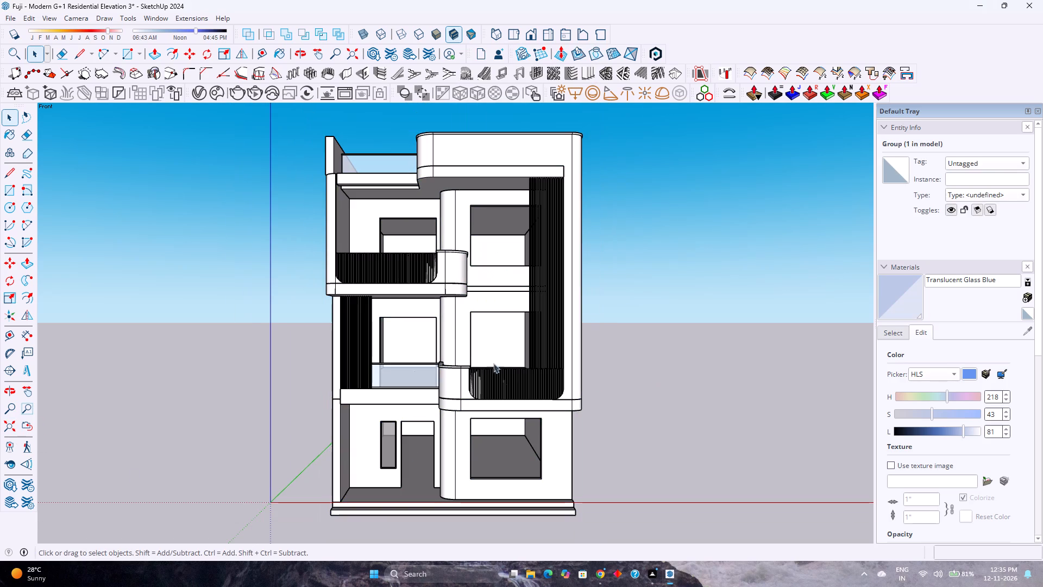
# Open the louvre with the open top in the lower curved balcony's front screen and retrace its 1" top edge to form the end face.
pyautogui.click(464, 339)
pyautogui.click(464, 339)
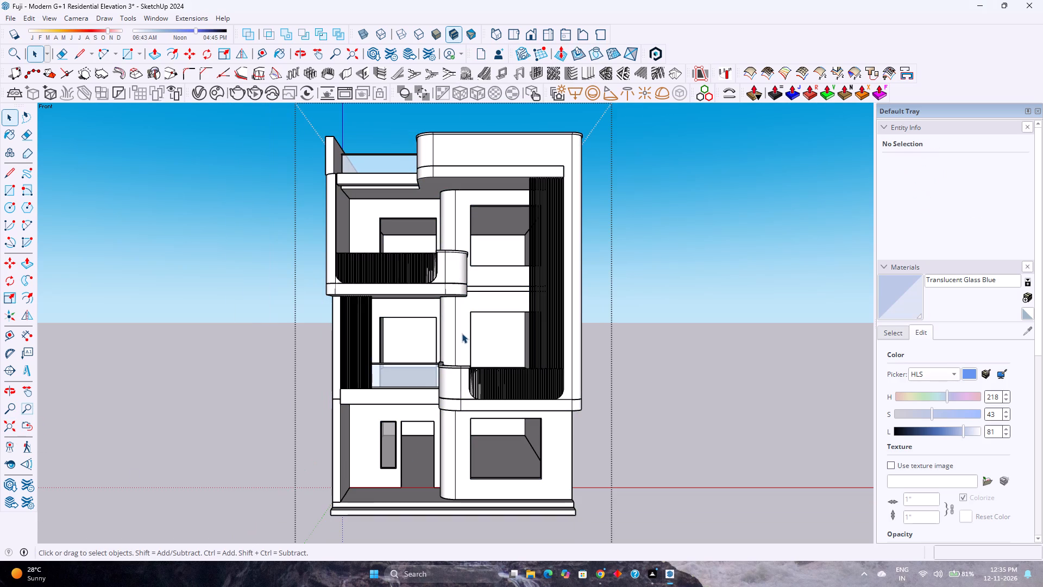
pyautogui.scroll(9, 472, 396)
pyautogui.moveTo(494, 388); pyautogui.dragTo(295, 586, button='middle')
pyautogui.scroll(3, 379, 409)
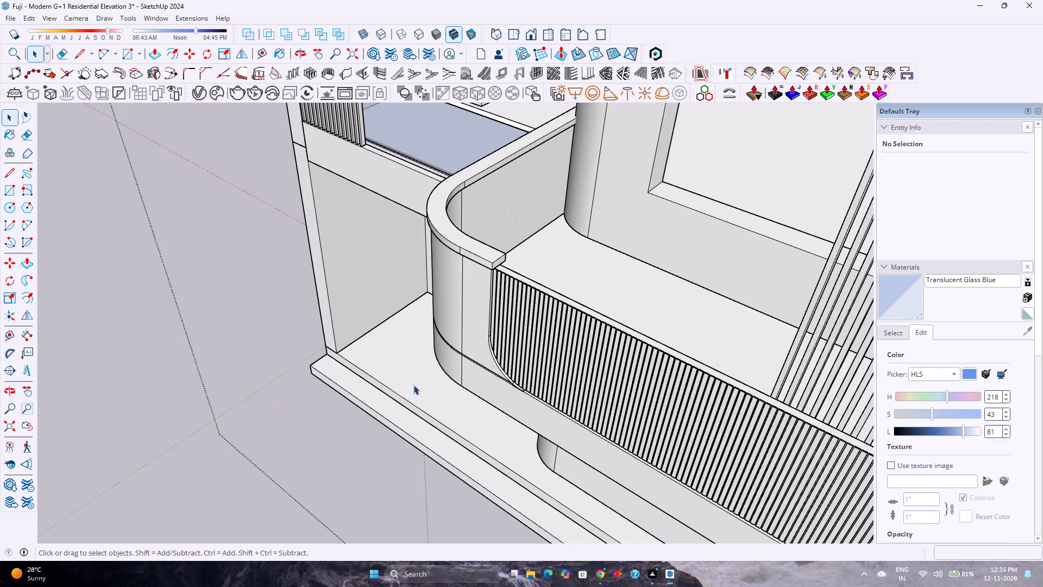
pyautogui.scroll(10, 524, 325)
pyautogui.moveTo(523, 325); pyautogui.dragTo(468, 395, button='middle')
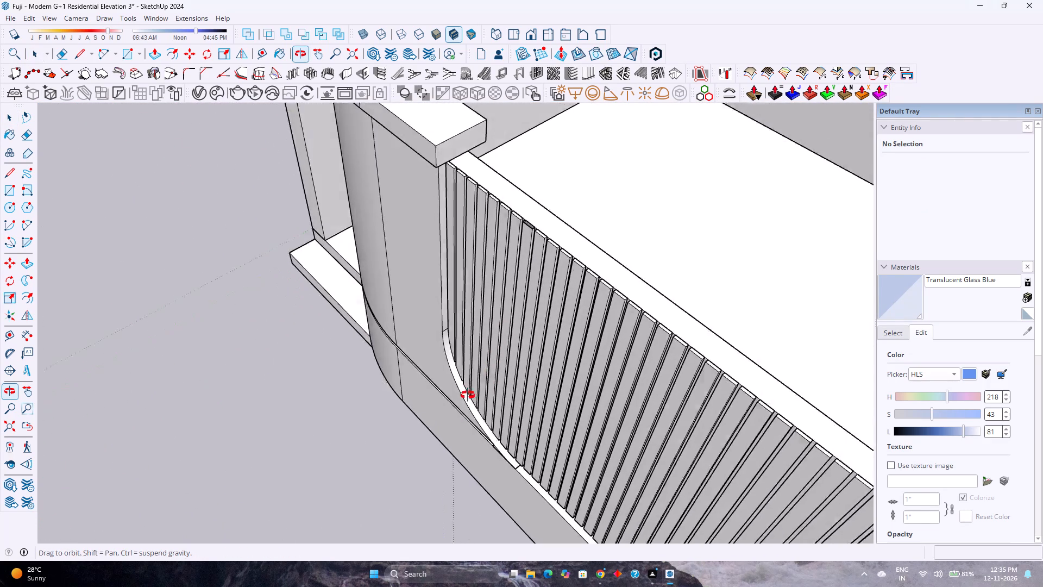
pyautogui.moveTo(468, 395); pyautogui.dragTo(643, 394, button='middle')
pyautogui.scroll(4, 483, 311)
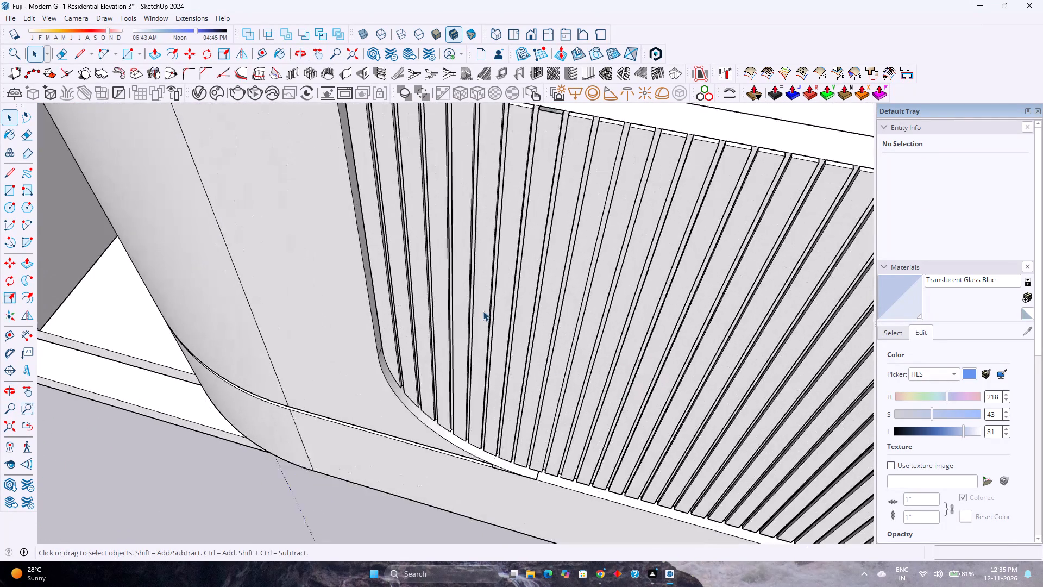
pyautogui.scroll(1, 483, 311)
pyautogui.moveTo(477, 311); pyautogui.dragTo(447, 402, button='middle')
pyautogui.scroll(1, 519, 232)
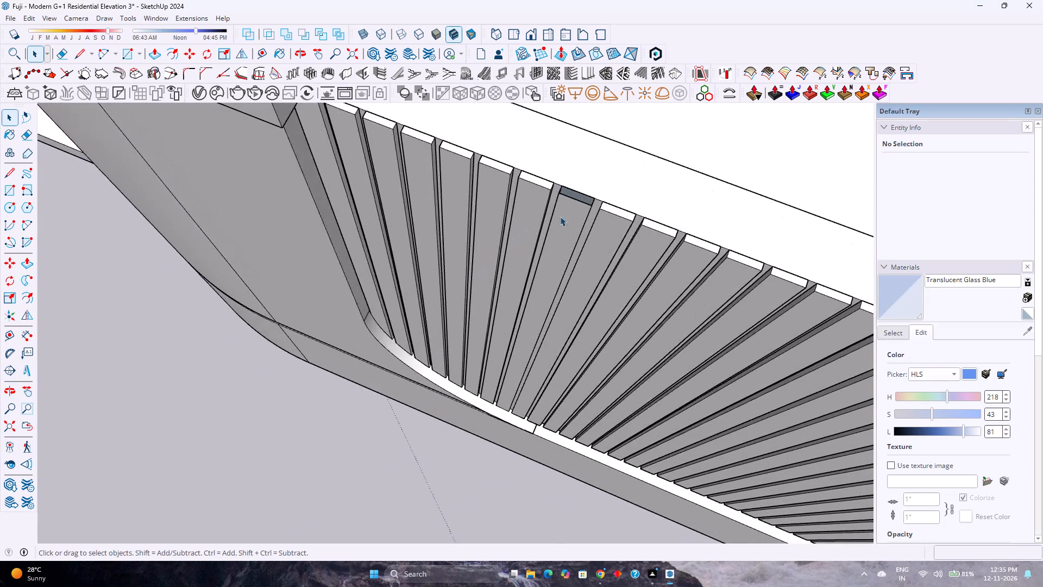
pyautogui.click(566, 215)
pyautogui.scroll(4, 564, 214)
pyautogui.tripleClick(564, 214)
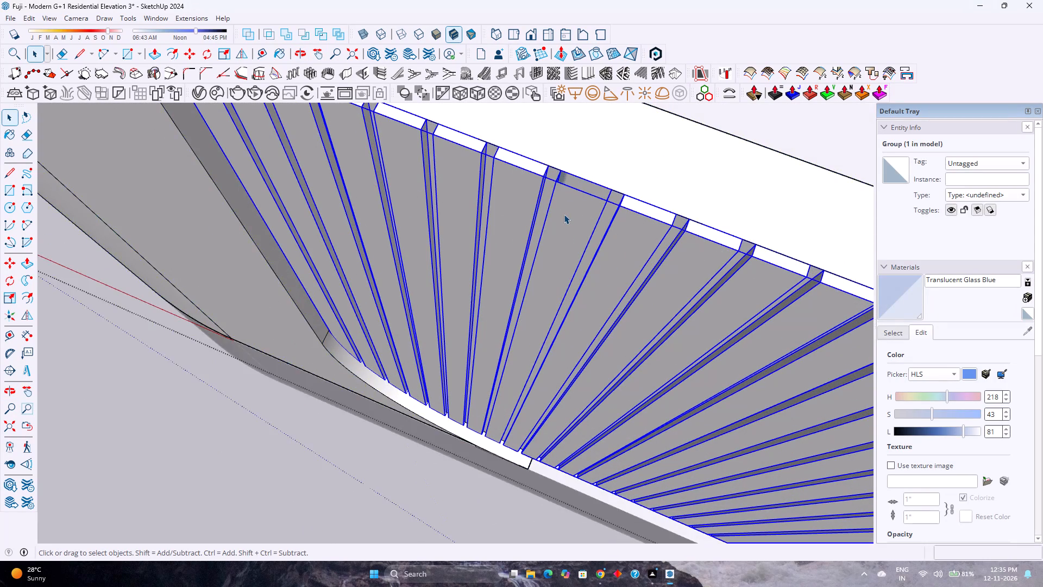
pyautogui.doubleClick(564, 214)
pyautogui.scroll(3, 564, 214)
pyautogui.tripleClick(564, 214)
pyautogui.click(564, 214)
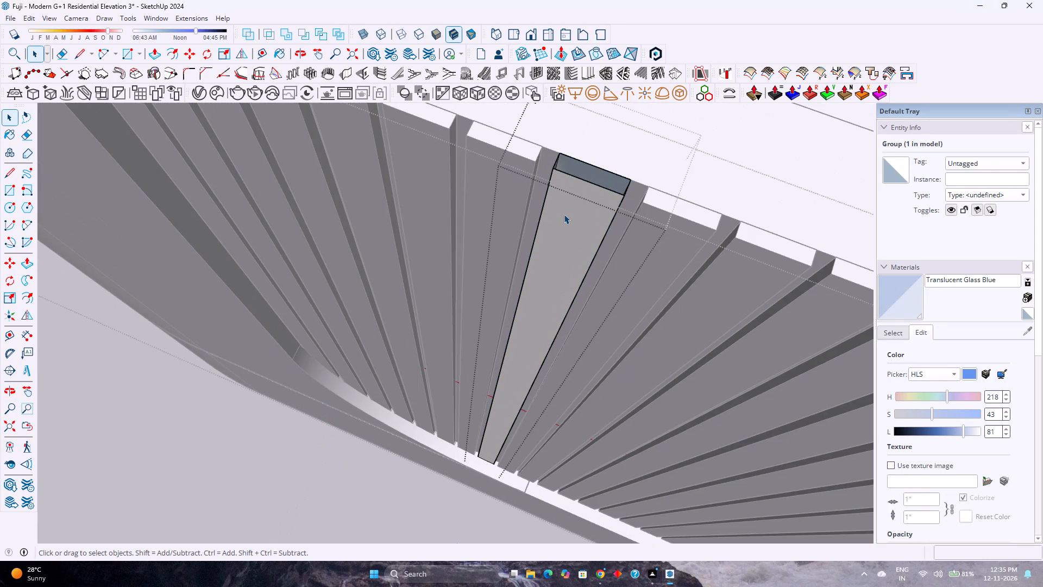
pyautogui.click(80, 56)
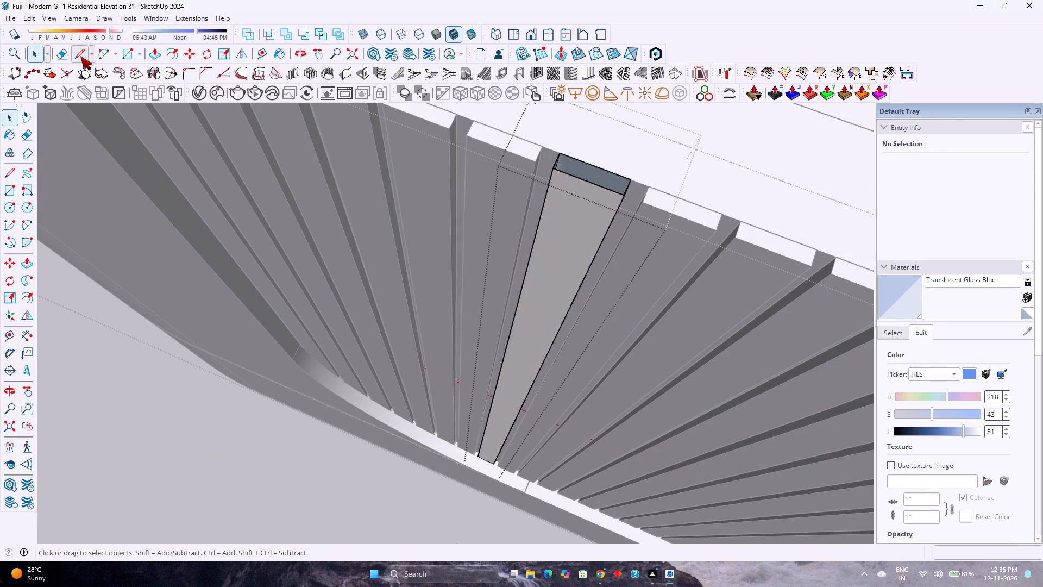
pyautogui.click(557, 153)
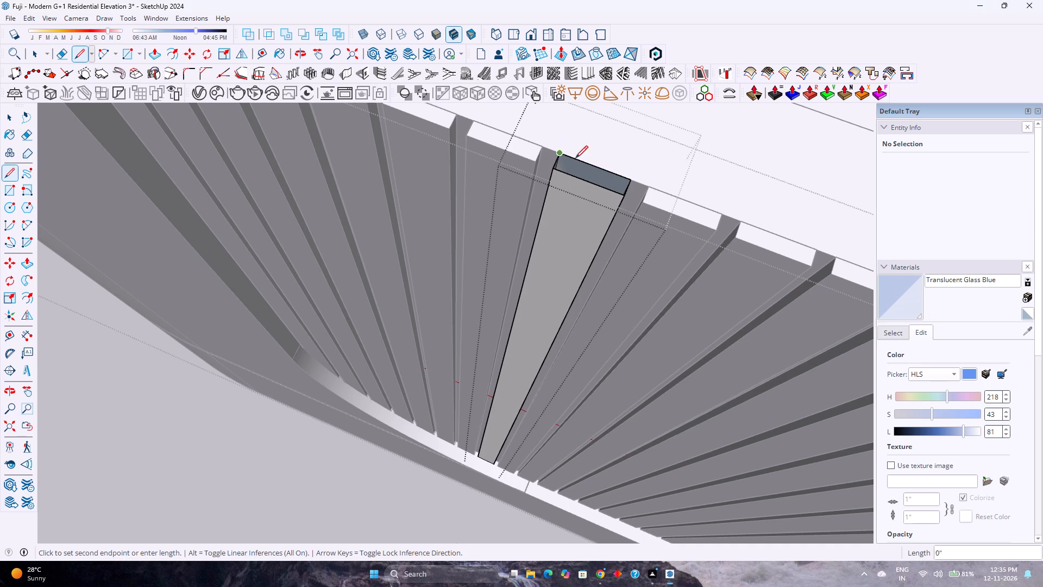
pyautogui.click(634, 175)
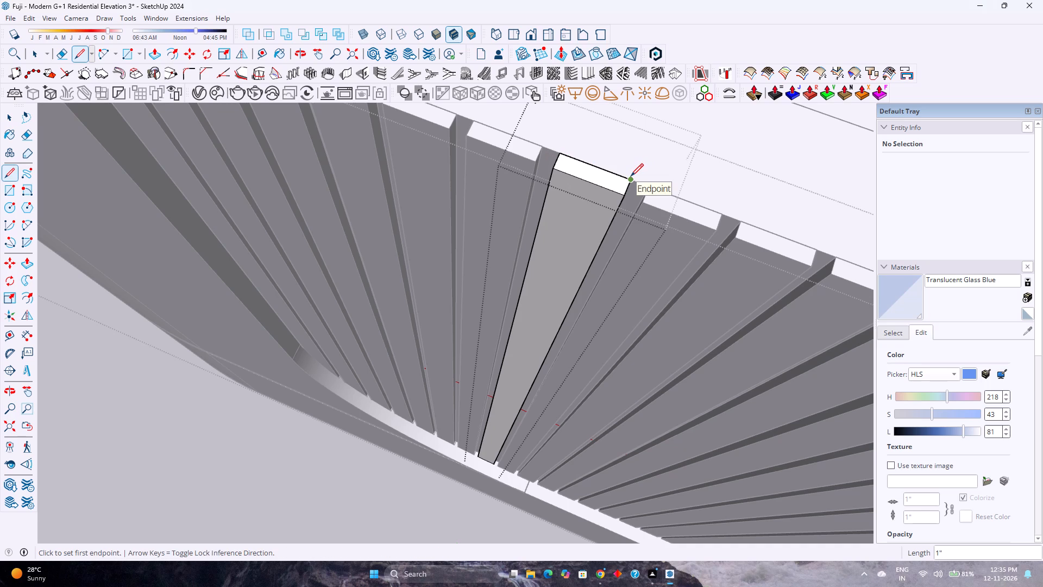
pyautogui.press('space')
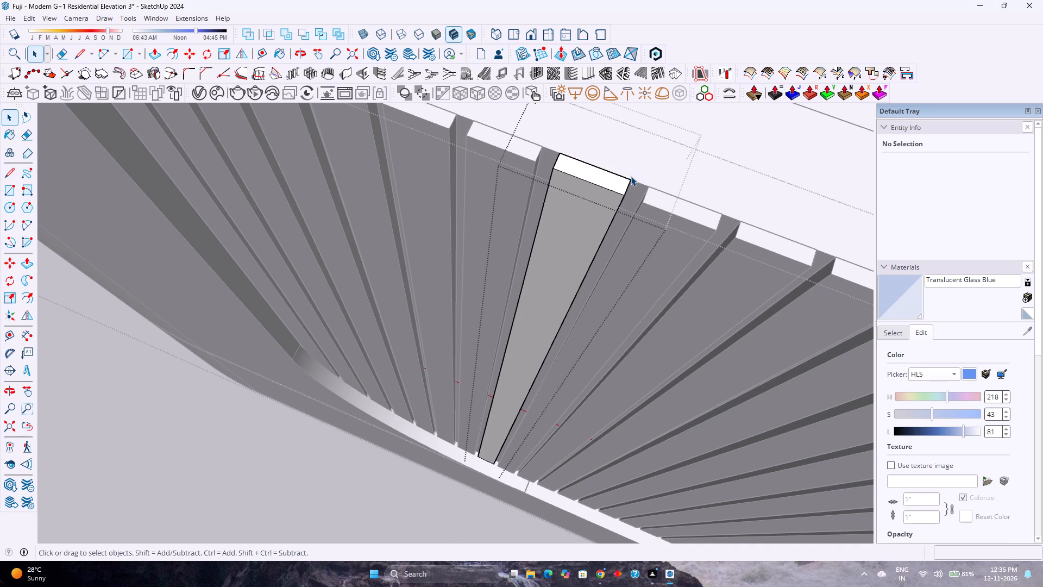
pyautogui.click(192, 348)
# Examine the upper and lower ends of the louvres across the lower curved balcony's front screen.
pyautogui.scroll(-7, 382, 325)
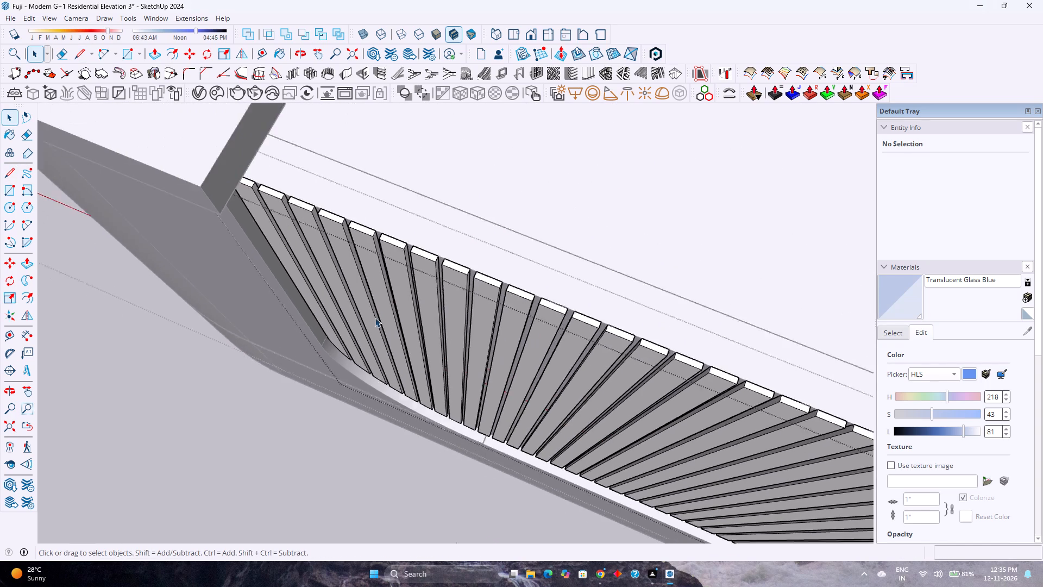
pyautogui.scroll(-5, 375, 317)
pyautogui.scroll(1, 375, 317)
pyautogui.scroll(-13, 375, 317)
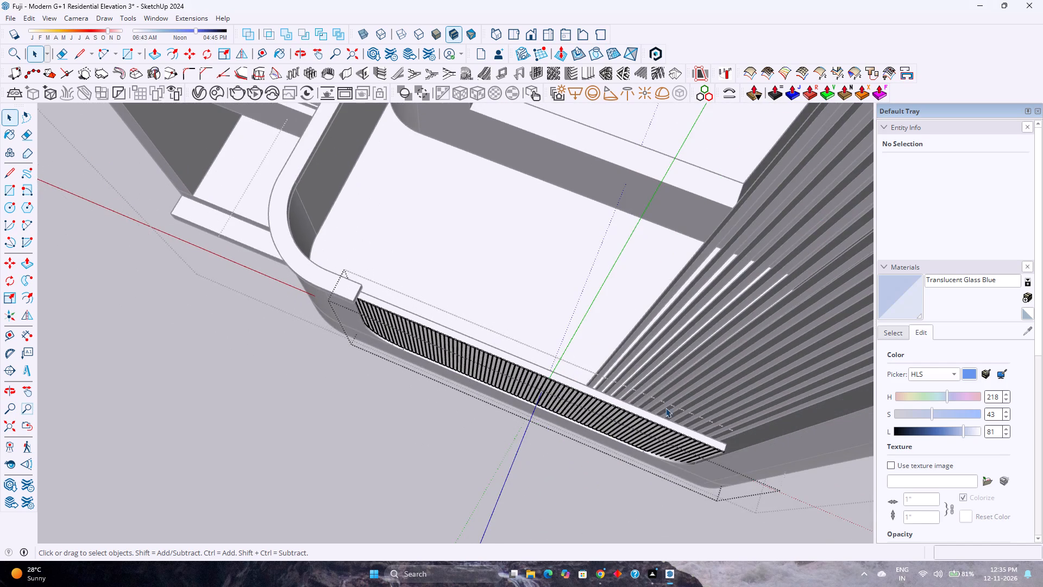
pyautogui.scroll(2, 693, 413)
pyautogui.scroll(9, 695, 463)
pyautogui.scroll(3, 559, 436)
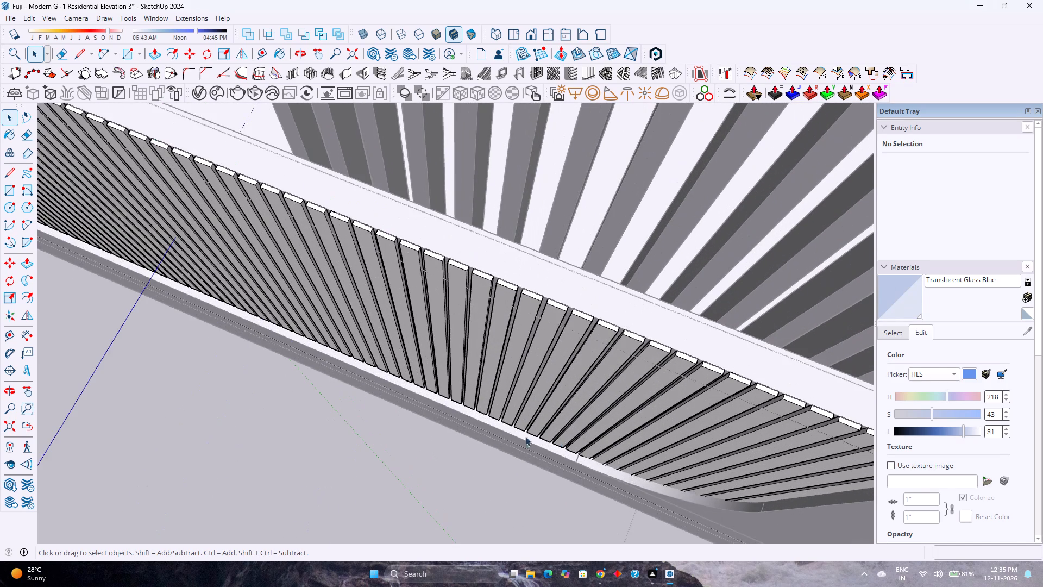
pyautogui.scroll(3, 497, 434)
pyautogui.moveTo(497, 434); pyautogui.dragTo(523, 408, button='middle')
pyautogui.scroll(1, 519, 411)
pyautogui.middleClick(524, 407)
pyautogui.middleClick(526, 405)
pyautogui.scroll(12, 529, 406)
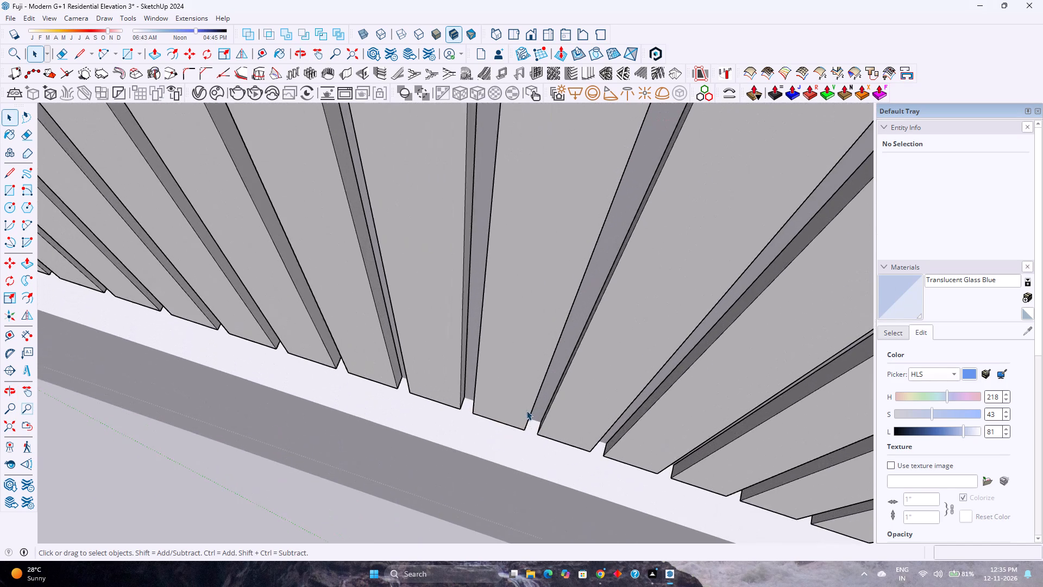
pyautogui.scroll(1, 499, 443)
pyautogui.moveTo(499, 438); pyautogui.dragTo(508, 426, button='middle')
pyautogui.middleClick(508, 426)
pyautogui.scroll(-13, 508, 426)
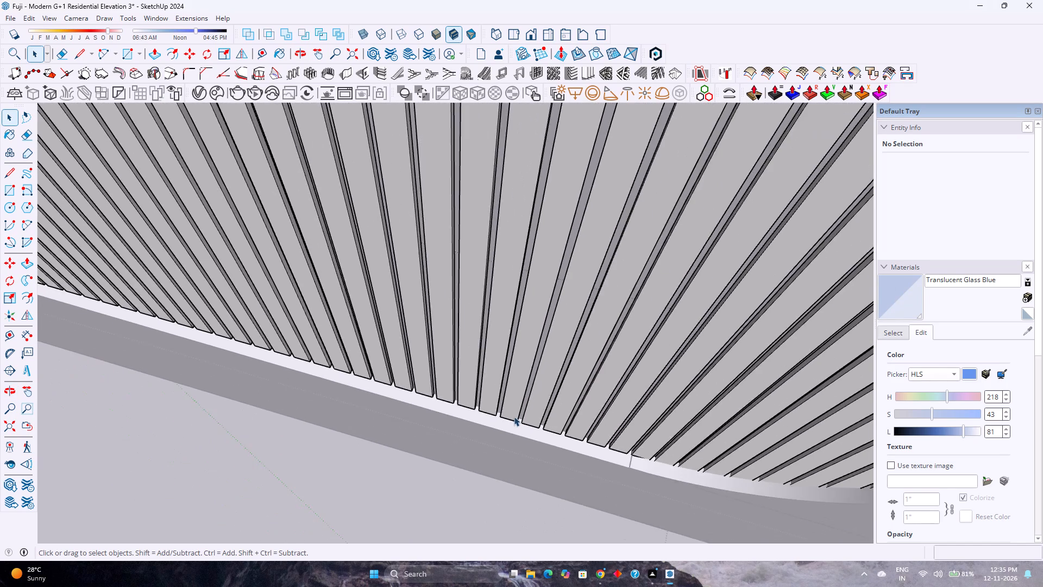
pyautogui.scroll(-5, 514, 416)
pyautogui.scroll(3, 701, 458)
pyautogui.moveTo(701, 458); pyautogui.dragTo(709, 397, button='middle')
pyautogui.middleClick(709, 396)
pyautogui.scroll(-5, 683, 409)
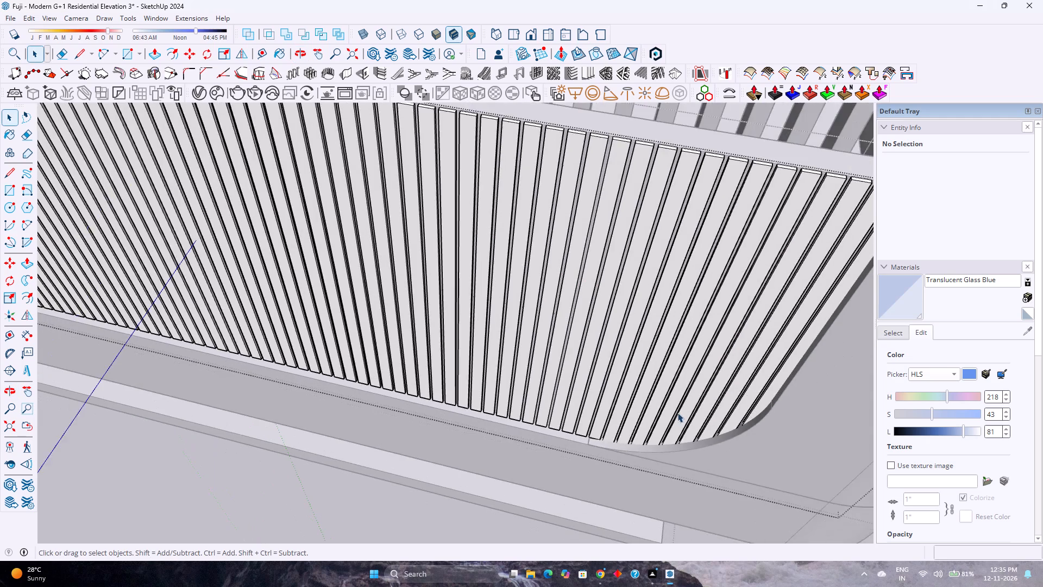
pyautogui.scroll(-14, 677, 413)
pyautogui.scroll(-1, 513, 423)
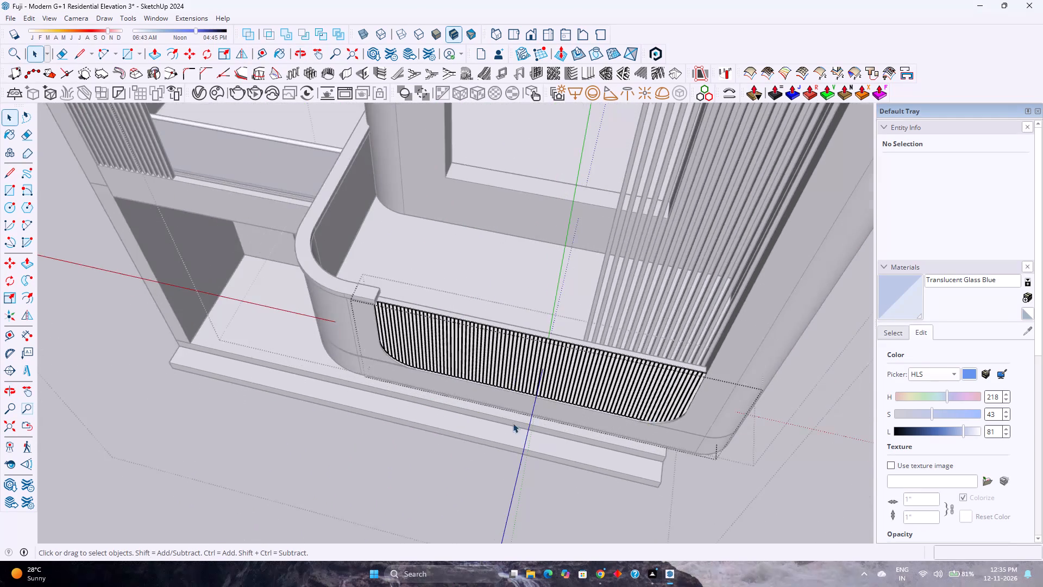
pyautogui.scroll(-5, 513, 423)
pyautogui.moveTo(506, 426); pyautogui.dragTo(538, 380, button='middle')
pyautogui.scroll(2, 608, 340)
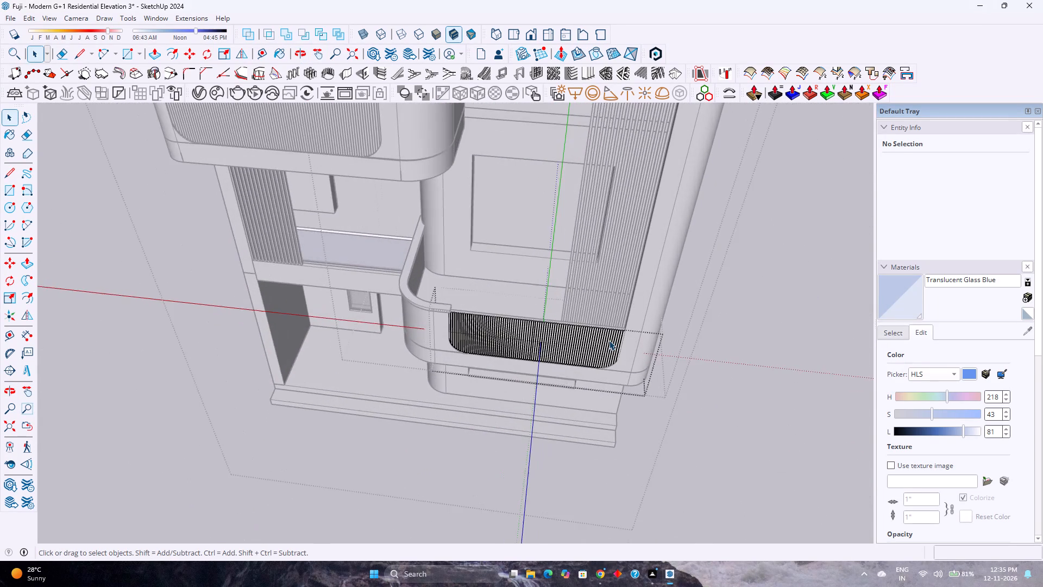
pyautogui.scroll(12, 605, 358)
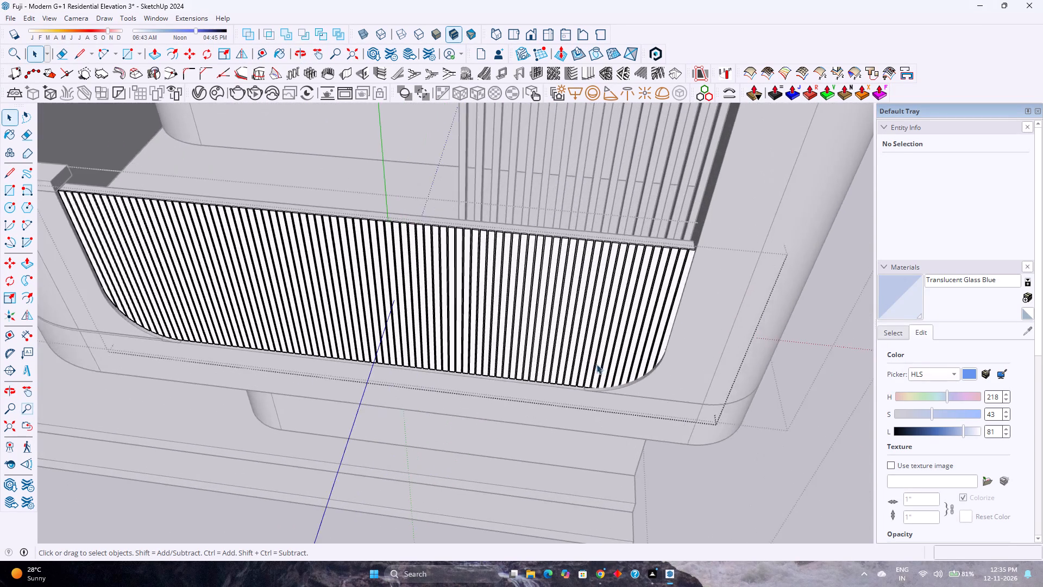
pyautogui.moveTo(599, 365); pyautogui.dragTo(655, 432, button='middle')
pyautogui.scroll(1, 654, 432)
# Select the front screen's louvre group and check its concealed end beyond the rounded recess with back edges shown.
pyautogui.click(671, 422)
pyautogui.click(605, 316)
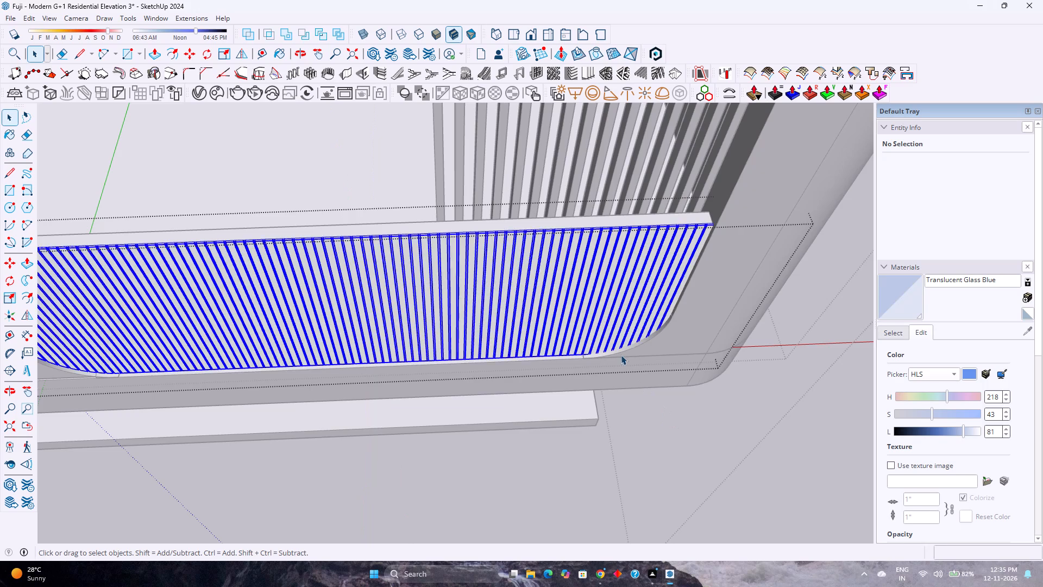
pyautogui.moveTo(621, 355); pyautogui.dragTo(601, 262, button='middle')
pyautogui.scroll(3, 595, 381)
pyautogui.press('k')
pyautogui.scroll(1, 635, 353)
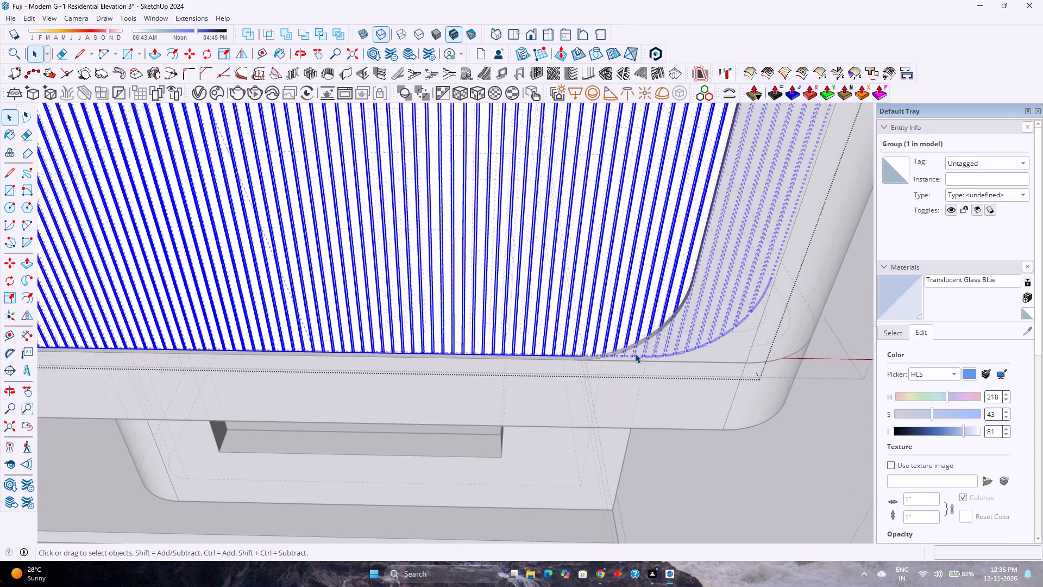
pyautogui.scroll(3, 635, 353)
pyautogui.scroll(-11, 637, 363)
pyautogui.scroll(1, 629, 330)
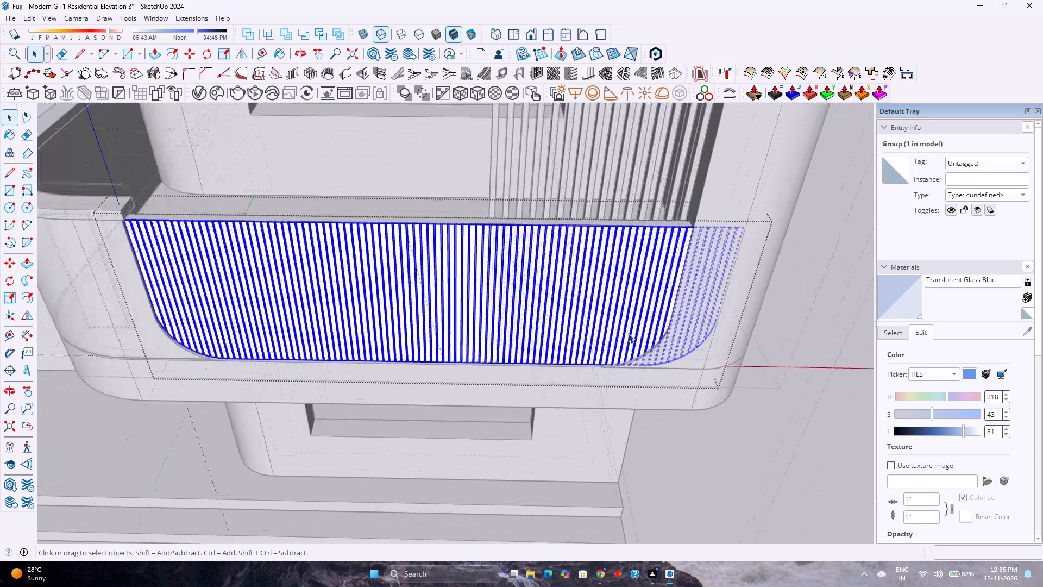
pyautogui.scroll(-3, 628, 333)
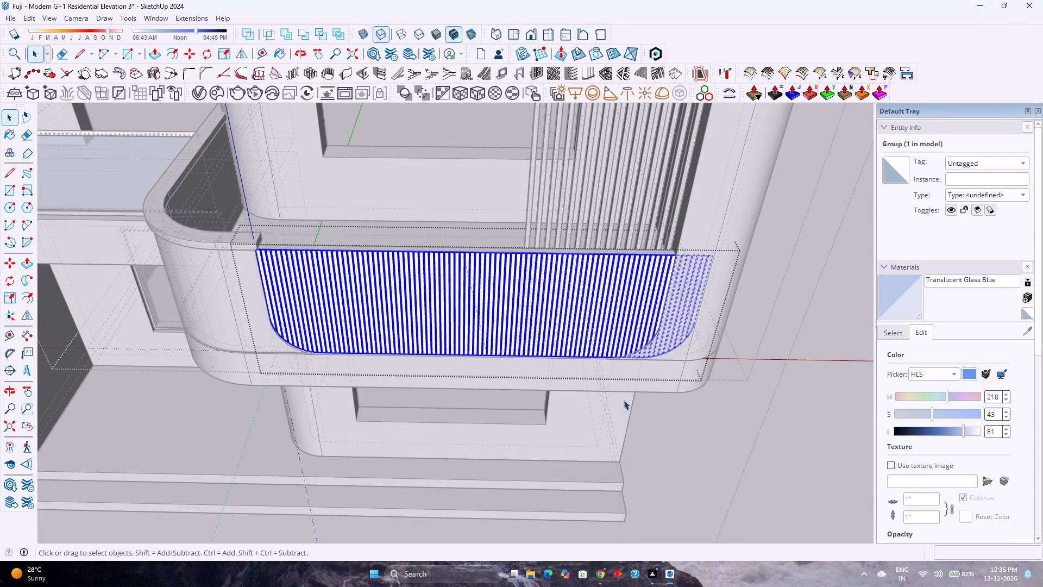
pyautogui.press('k')
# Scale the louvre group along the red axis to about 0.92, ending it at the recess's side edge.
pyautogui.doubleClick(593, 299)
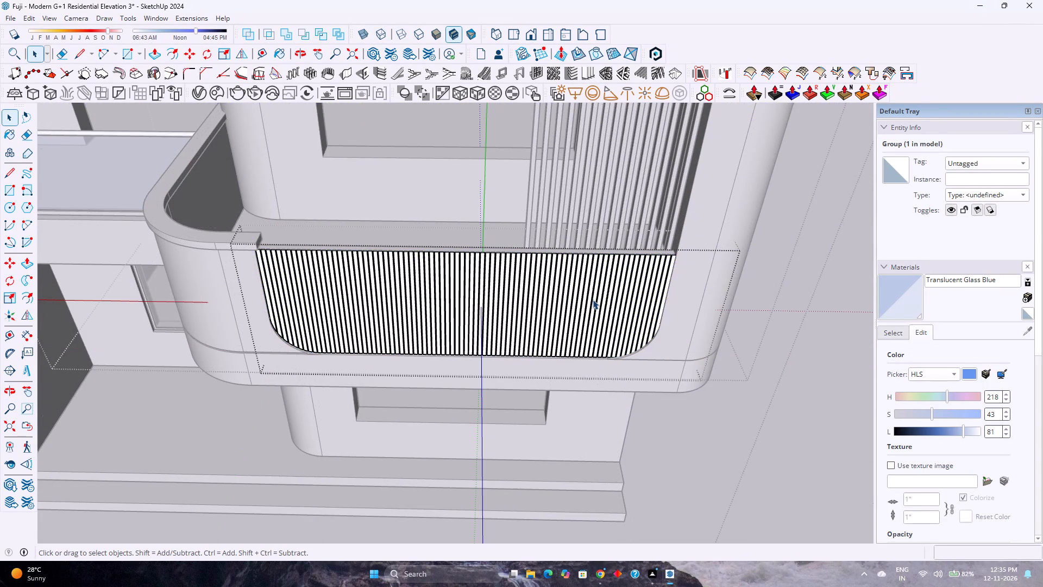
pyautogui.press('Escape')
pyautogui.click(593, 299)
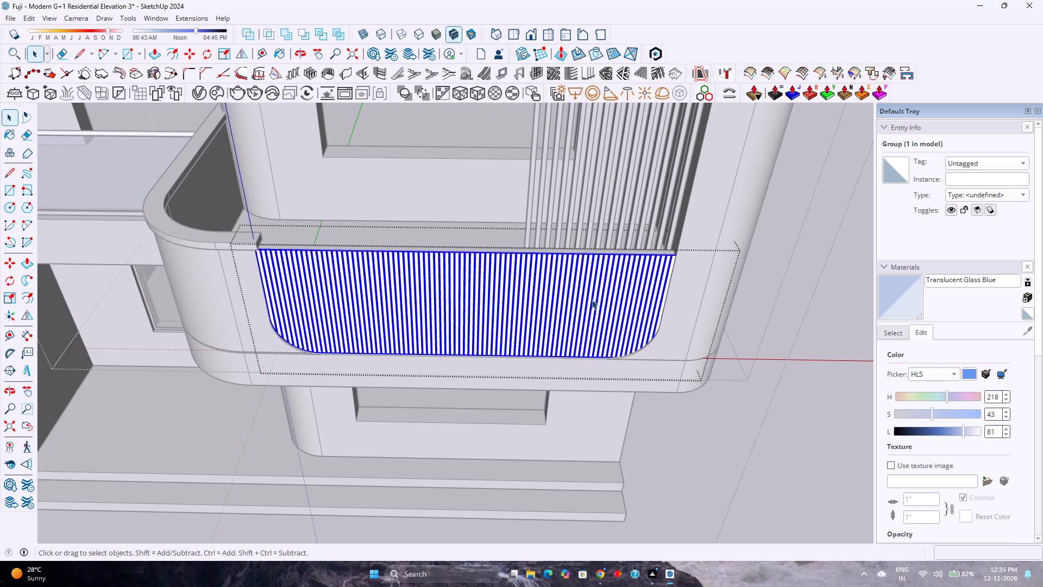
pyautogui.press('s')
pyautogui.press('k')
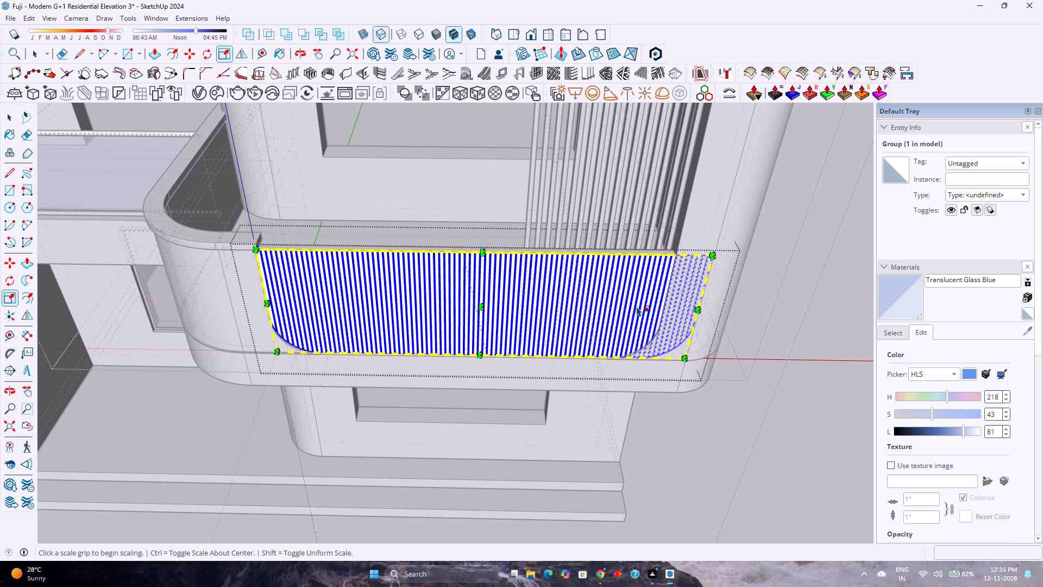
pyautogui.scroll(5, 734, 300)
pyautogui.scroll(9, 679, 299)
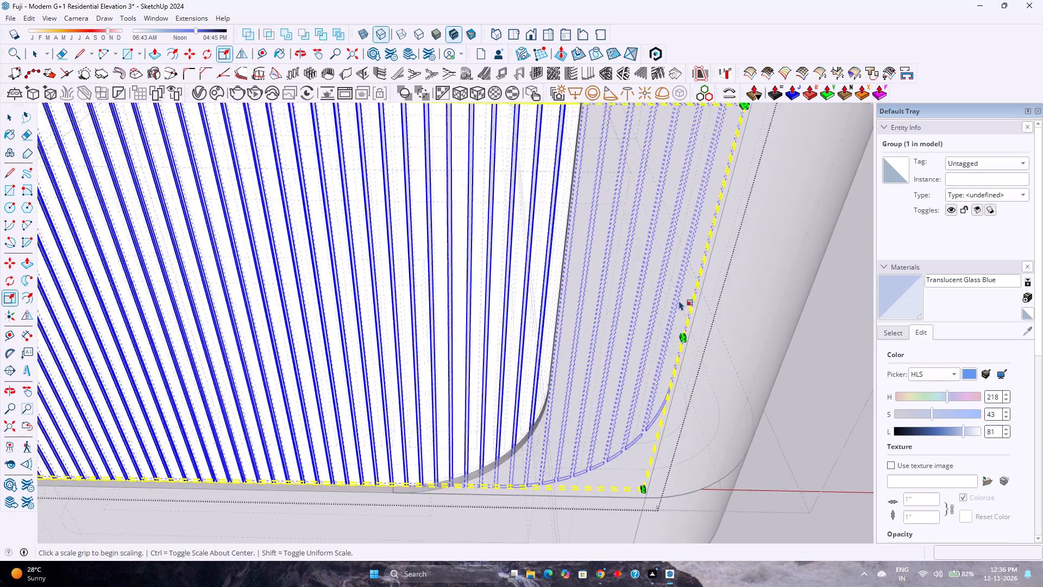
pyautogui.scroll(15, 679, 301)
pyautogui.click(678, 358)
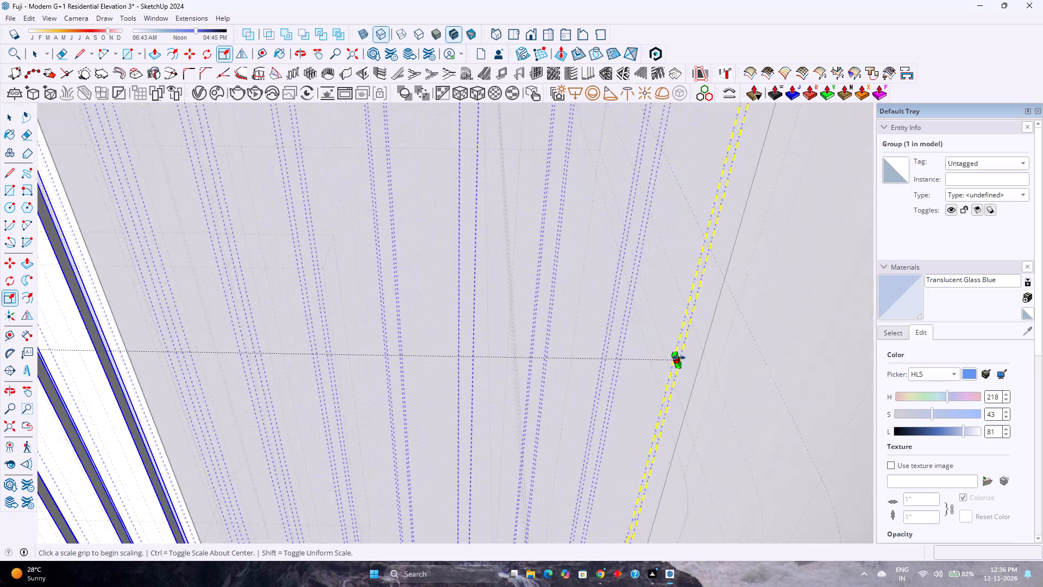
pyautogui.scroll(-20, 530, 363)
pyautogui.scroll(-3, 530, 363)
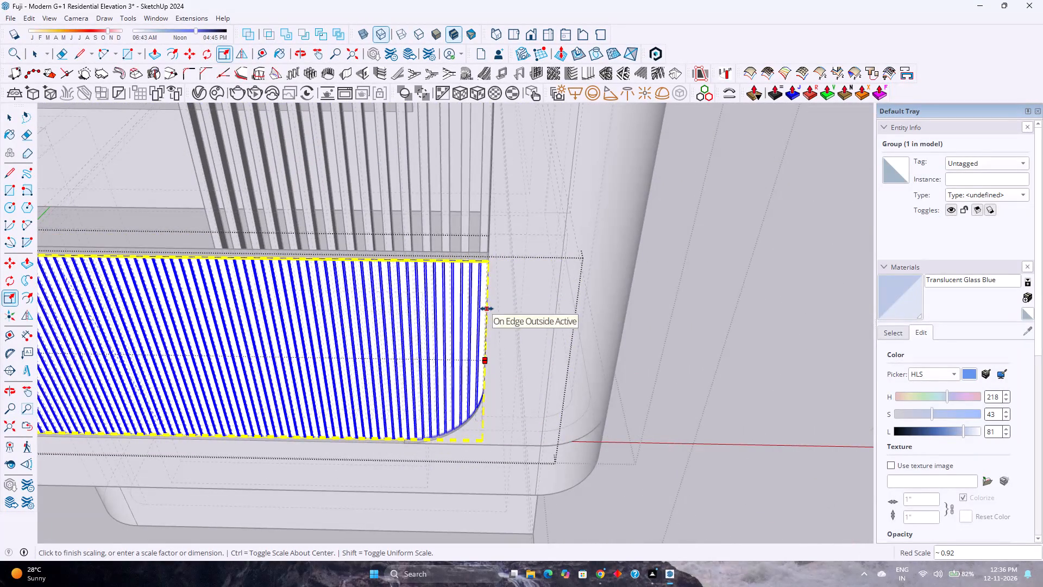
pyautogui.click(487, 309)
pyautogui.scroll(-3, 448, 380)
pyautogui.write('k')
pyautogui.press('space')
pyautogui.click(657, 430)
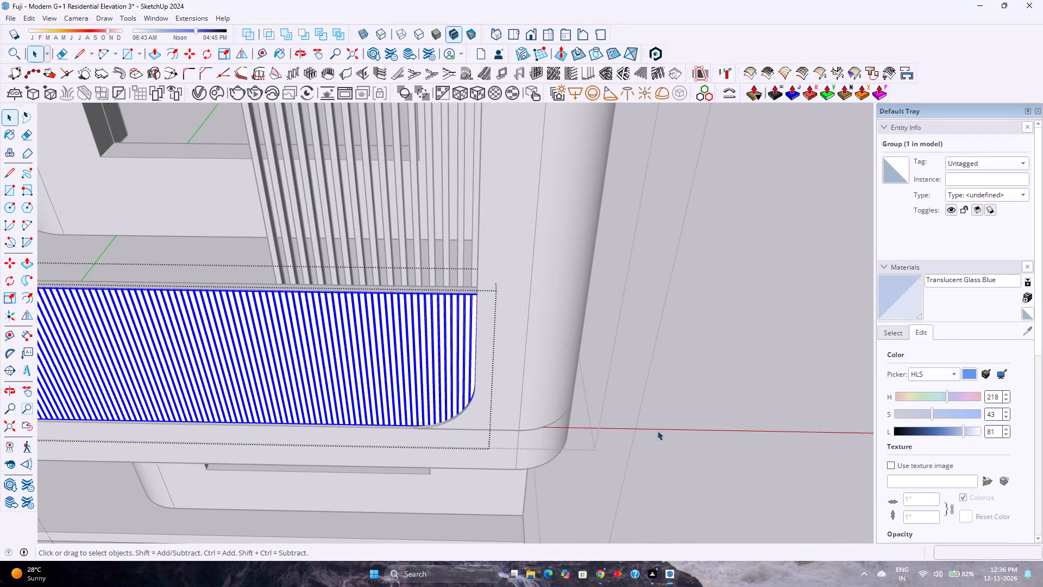
# Delete the louvre group from the lower curved balcony's front recess and leave the balcony group.
pyautogui.scroll(2, 427, 397)
pyautogui.moveTo(427, 397); pyautogui.dragTo(544, 418, button='middle')
pyautogui.scroll(-2, 544, 418)
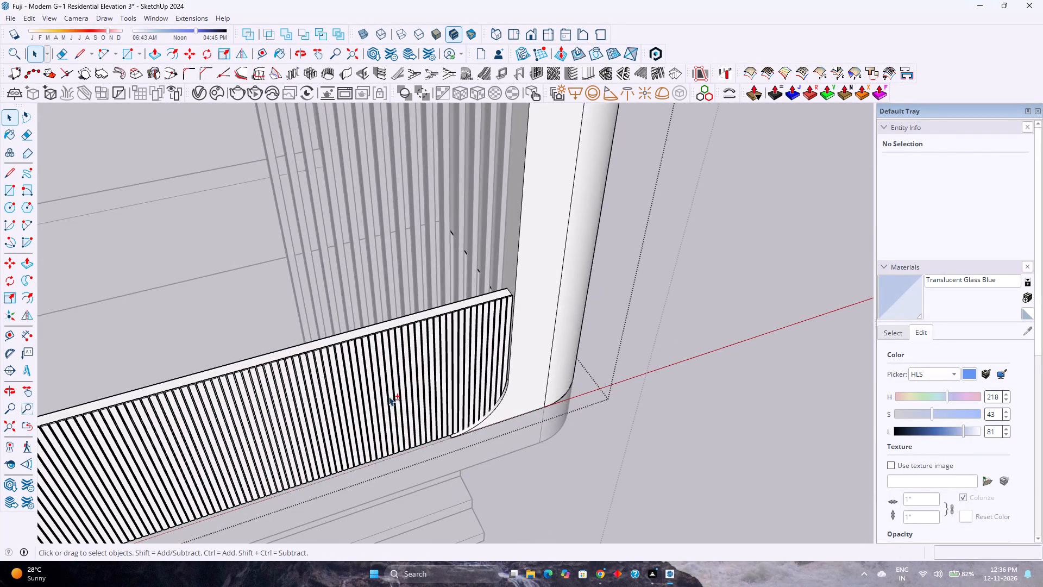
pyautogui.keyDown('shift'); pyautogui.moveTo(388, 396); pyautogui.dragTo(603, 313, button='middle'); pyautogui.keyUp('shift')
pyautogui.click(510, 366)
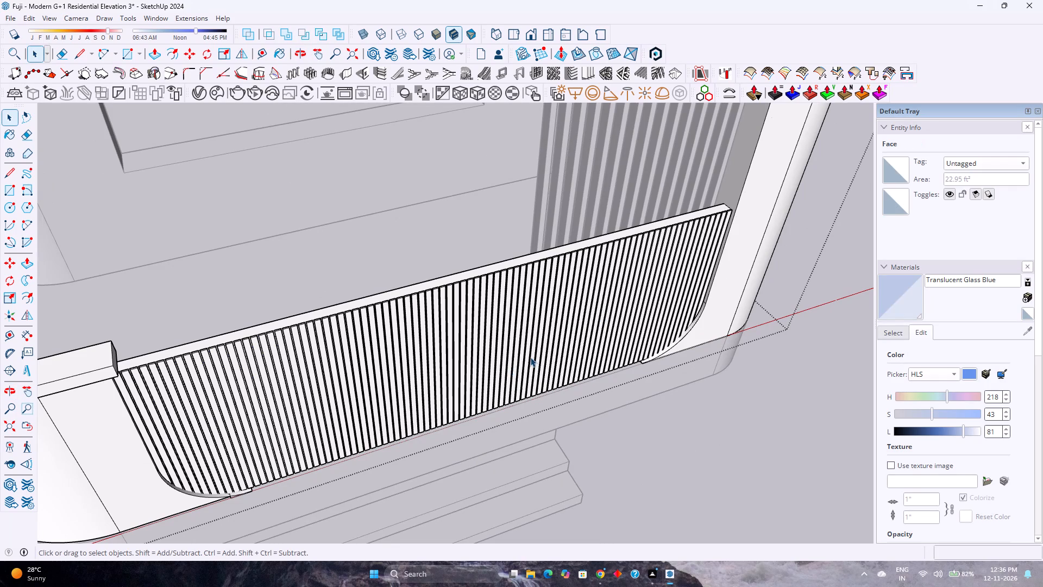
pyautogui.click(709, 474)
pyautogui.click(576, 349)
pyautogui.click(576, 349)
pyautogui.click(576, 349)
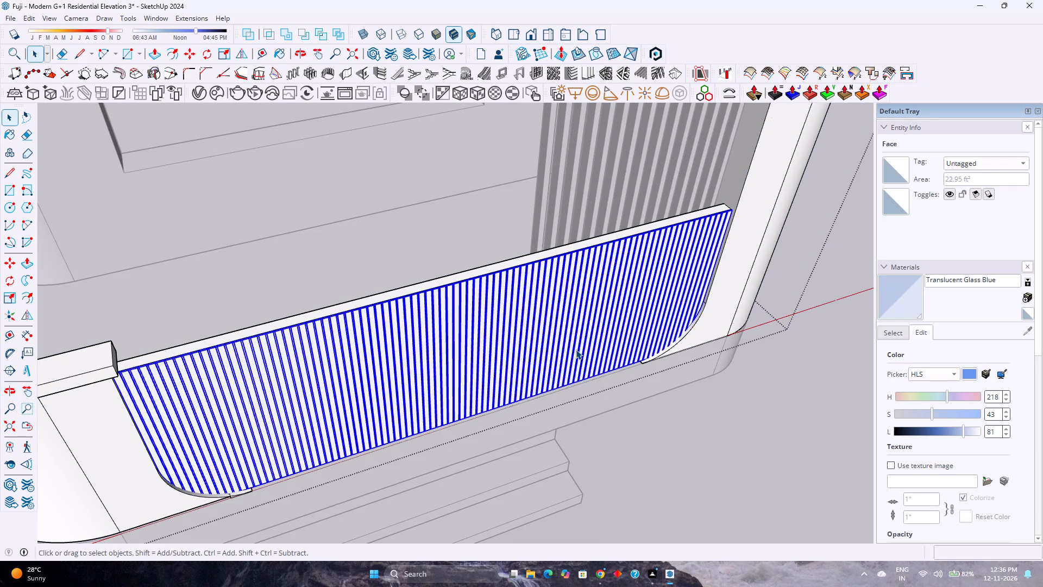
pyautogui.press('Delete')
pyautogui.scroll(-4, 585, 383)
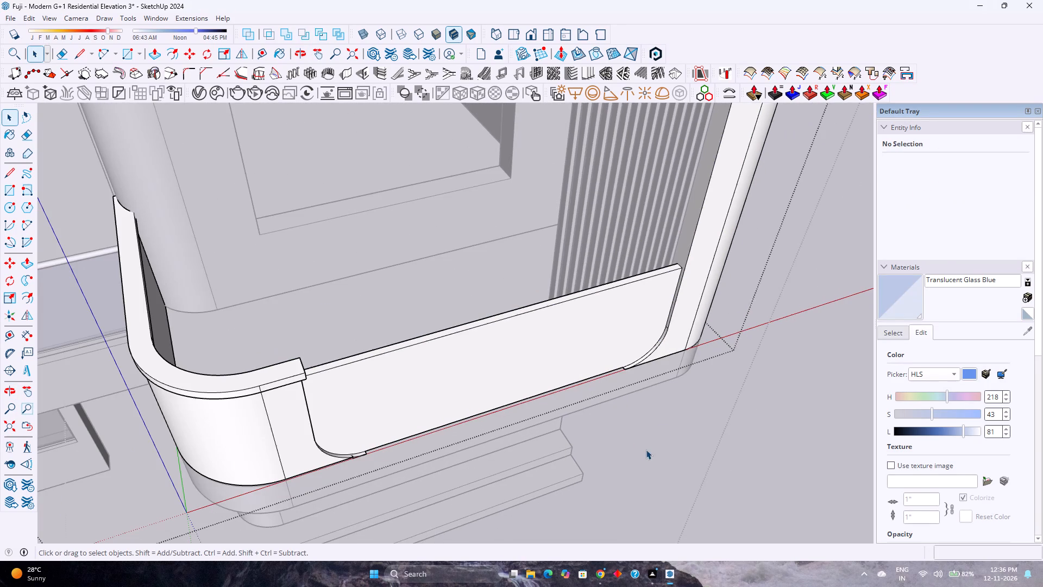
pyautogui.moveTo(644, 450); pyautogui.dragTo(518, 396, button='middle')
pyautogui.scroll(-10, 517, 394)
pyautogui.click(653, 473)
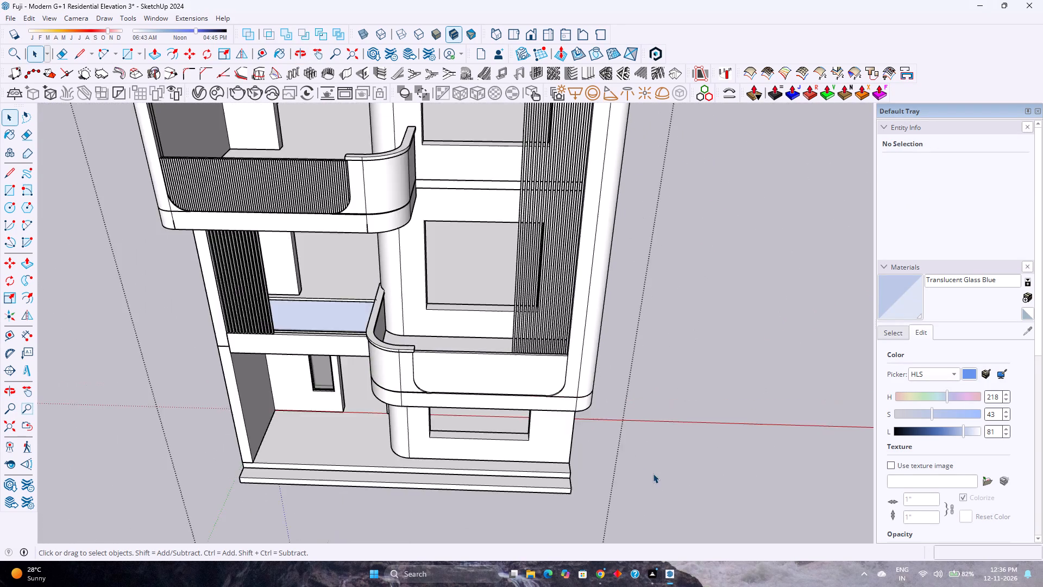
# Save the residential elevation model.
pyautogui.scroll(-3, 636, 465)
pyautogui.moveTo(638, 468); pyautogui.dragTo(549, 404, button='middle')
pyautogui.scroll(1, 627, 463)
pyautogui.scroll(-4, 555, 405)
pyautogui.scroll(1, 555, 405)
pyautogui.scroll(-3, 555, 405)
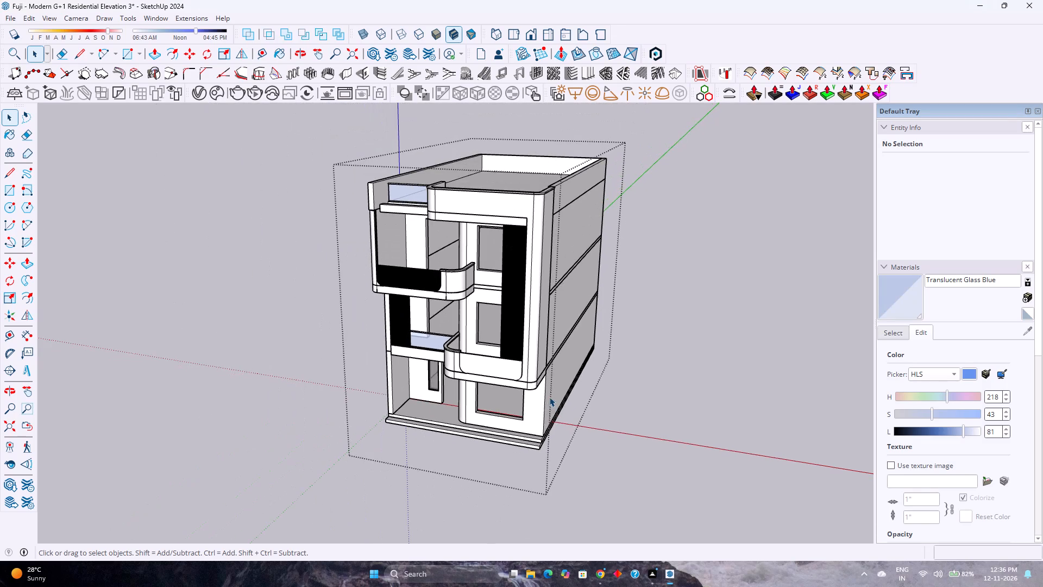
pyautogui.keyDown('shift'); pyautogui.moveTo(467, 373); pyautogui.dragTo(515, 439, button='middle'); pyautogui.keyUp('shift')
pyautogui.scroll(3, 518, 433)
pyautogui.scroll(-2, 518, 433)
pyautogui.moveTo(518, 433); pyautogui.dragTo(512, 401, button='middle')
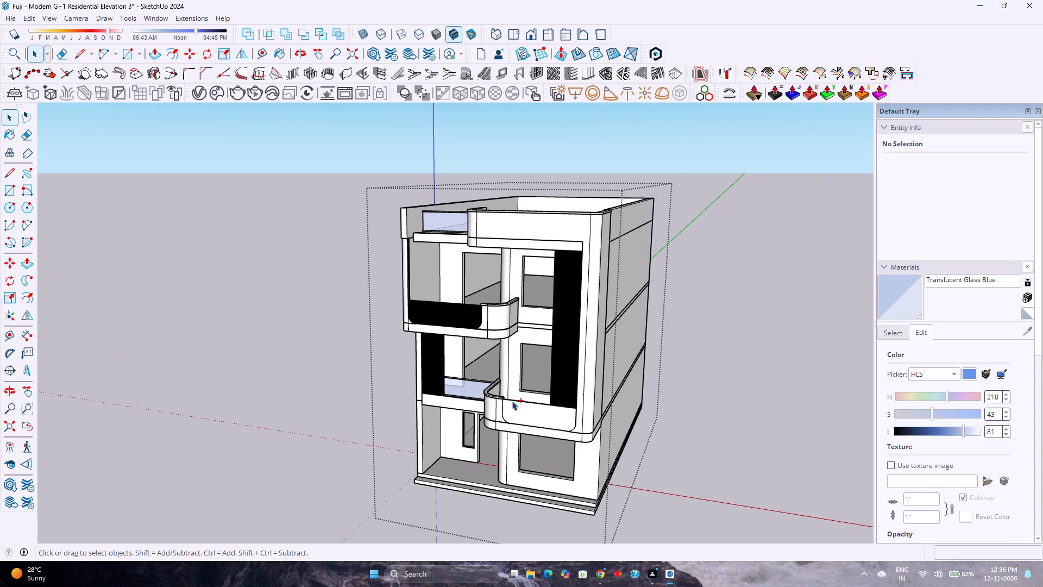
pyautogui.hotkey('ctrl', 's')
# Examine the lower curved balcony's coping end, its junction with the front parapet and the adjoining wall.
pyautogui.scroll(4, 508, 401)
pyautogui.scroll(-2, 508, 404)
pyautogui.scroll(3, 508, 404)
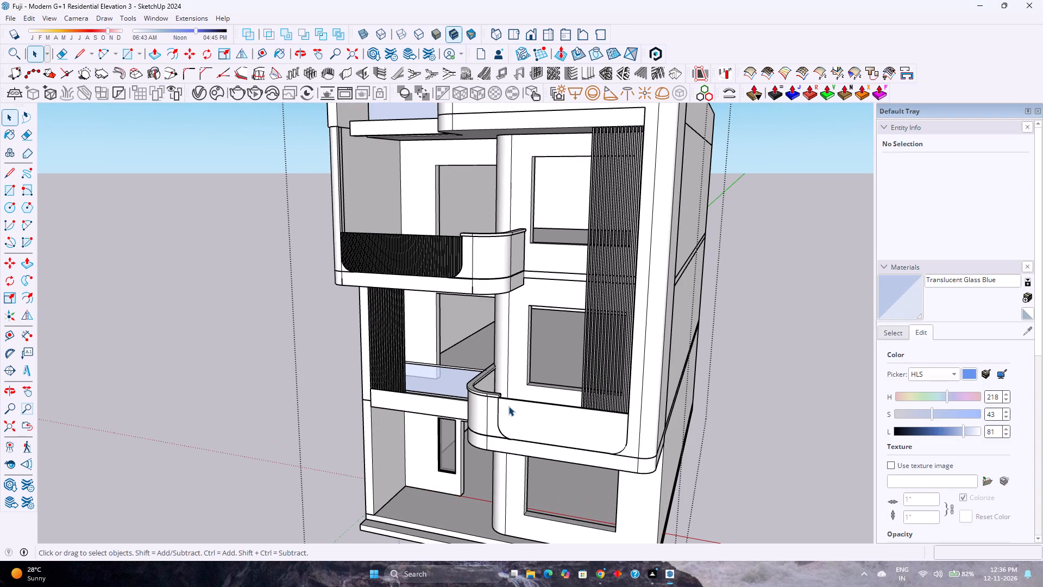
pyautogui.scroll(3, 508, 406)
pyautogui.scroll(-3, 508, 406)
pyautogui.scroll(8, 516, 432)
pyautogui.moveTo(524, 429); pyautogui.dragTo(484, 528, button='middle')
pyautogui.scroll(6, 524, 343)
pyautogui.moveTo(508, 353); pyautogui.dragTo(454, 373, button='middle')
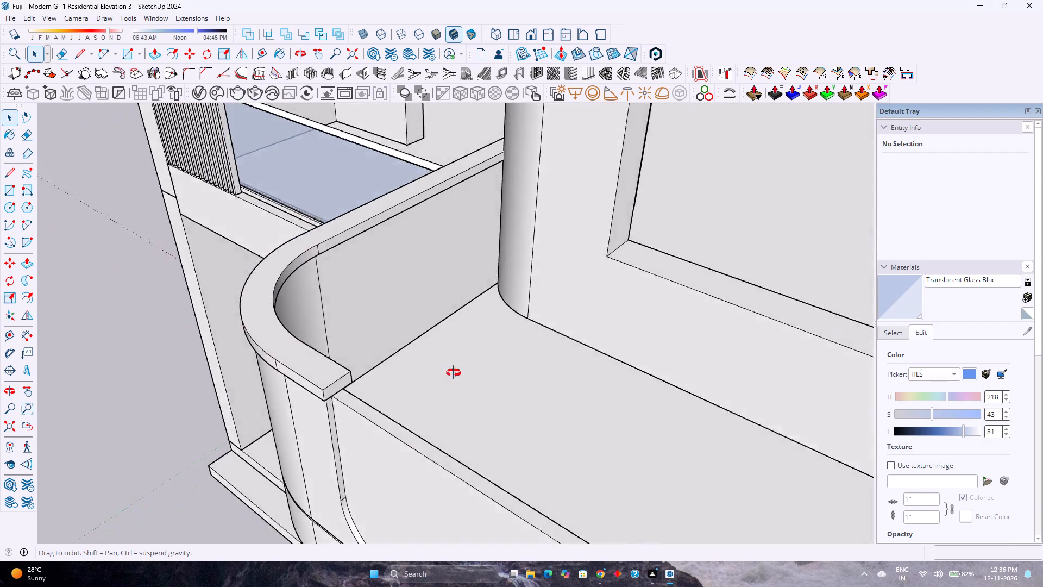
pyautogui.moveTo(454, 373); pyautogui.dragTo(430, 379, button='middle')
pyautogui.scroll(5, 266, 384)
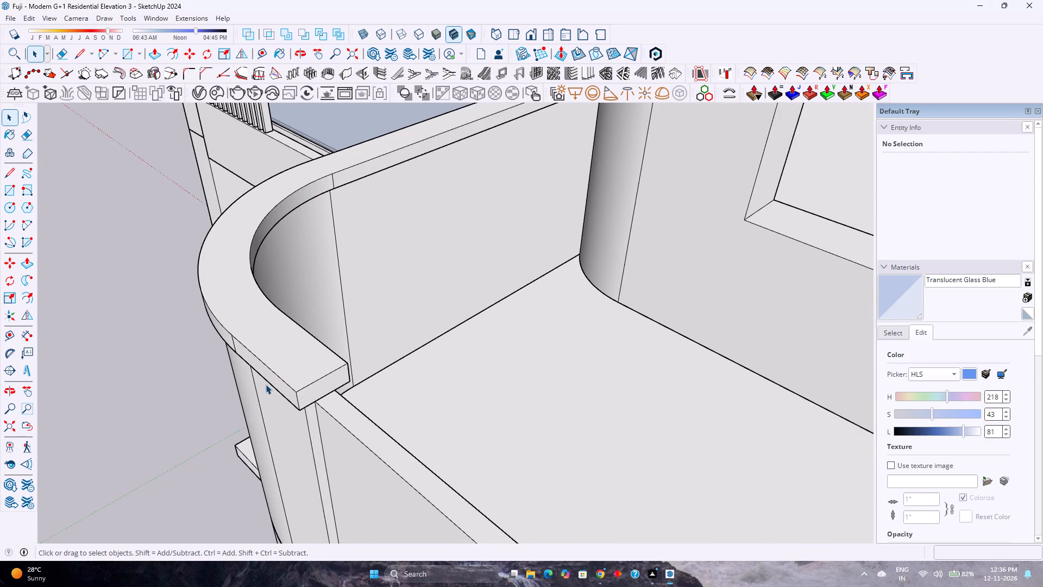
pyautogui.scroll(4, 326, 365)
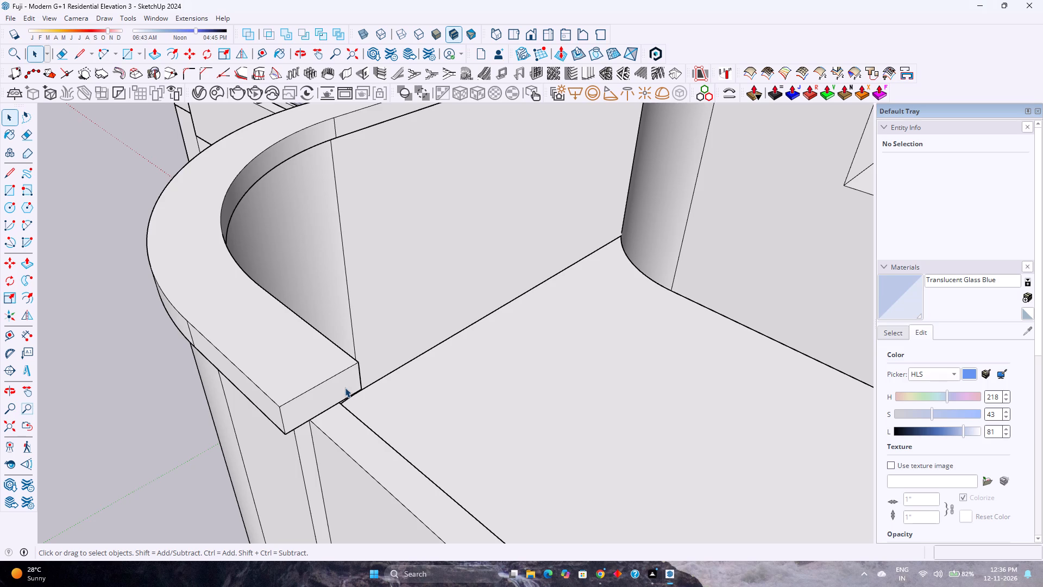
pyautogui.scroll(6, 343, 352)
pyautogui.moveTo(340, 379); pyautogui.dragTo(231, 339, button='middle')
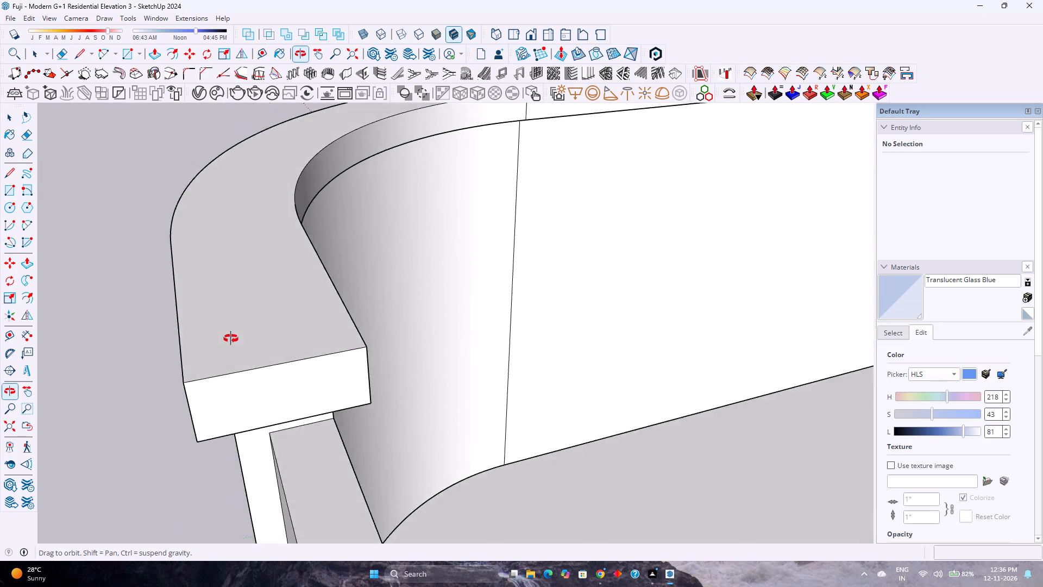
pyautogui.moveTo(231, 339); pyautogui.dragTo(445, 254, button='middle')
pyautogui.moveTo(496, 266); pyautogui.dragTo(503, 271, button='middle')
pyautogui.moveTo(495, 274); pyautogui.dragTo(437, 276, button='middle')
pyautogui.moveTo(425, 276); pyautogui.dragTo(329, 281, button='middle')
pyautogui.moveTo(325, 282); pyautogui.dragTo(292, 287, button='middle')
pyautogui.moveTo(291, 288); pyautogui.dragTo(425, 286, button='middle')
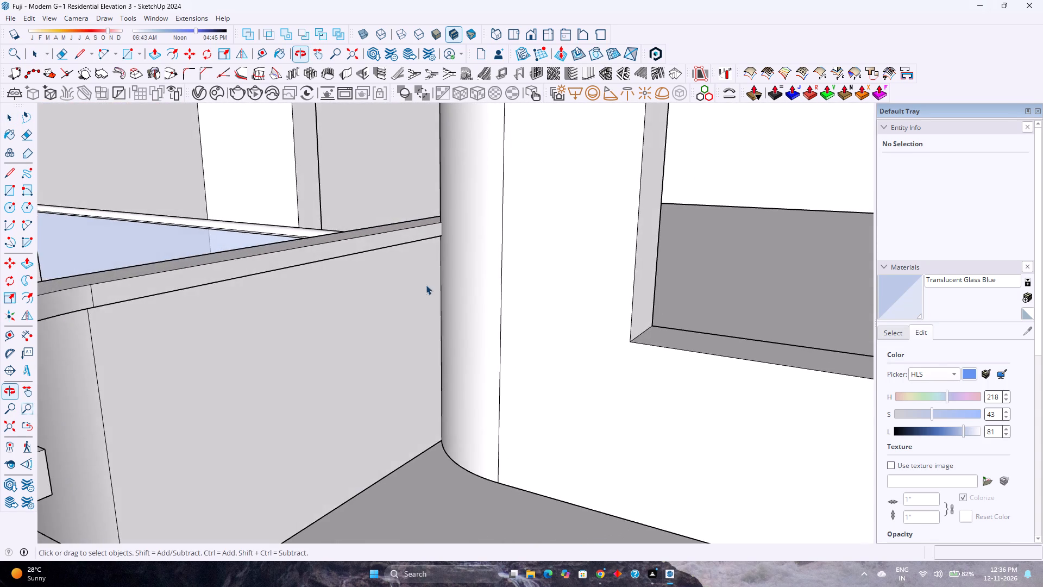
pyautogui.scroll(-8, 426, 286)
pyautogui.scroll(3, 282, 338)
pyautogui.moveTo(261, 363); pyautogui.dragTo(313, 268, button='middle')
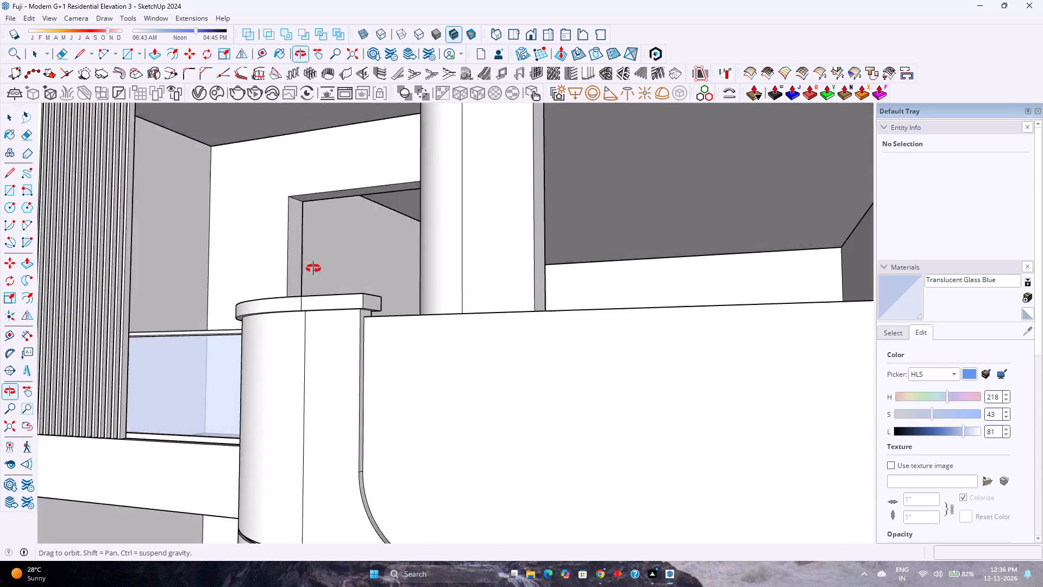
# Delete the short edge on the first-floor slab's underside where the glass-railed balcony meets the curved balcony, and leave the slab group.
pyautogui.moveTo(313, 268); pyautogui.dragTo(428, 223, button='middle')
pyautogui.scroll(1, 426, 221)
pyautogui.scroll(3, 293, 342)
pyautogui.scroll(-9, 381, 272)
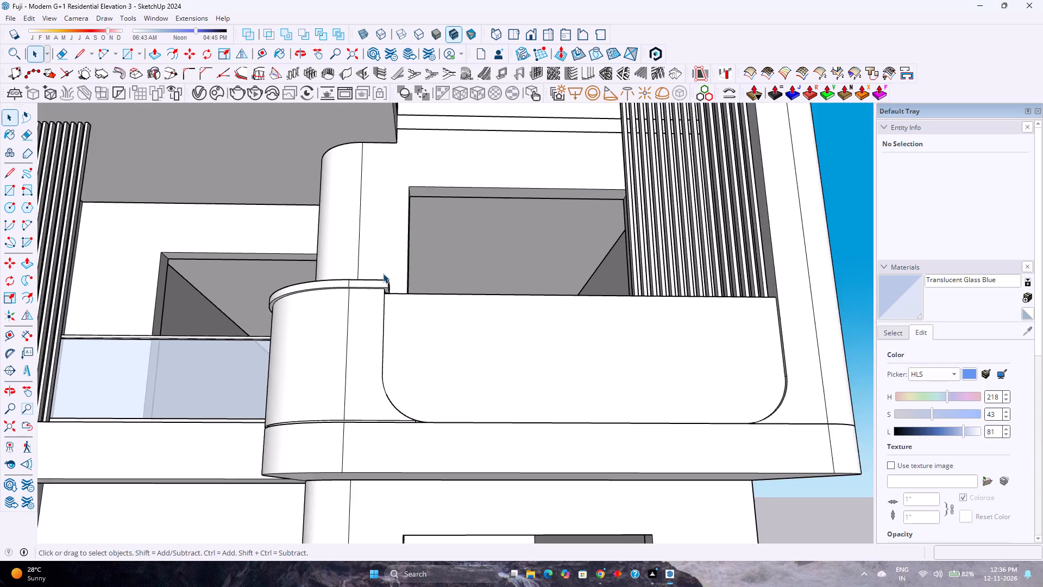
pyautogui.scroll(-14, 383, 273)
pyautogui.scroll(1, 386, 341)
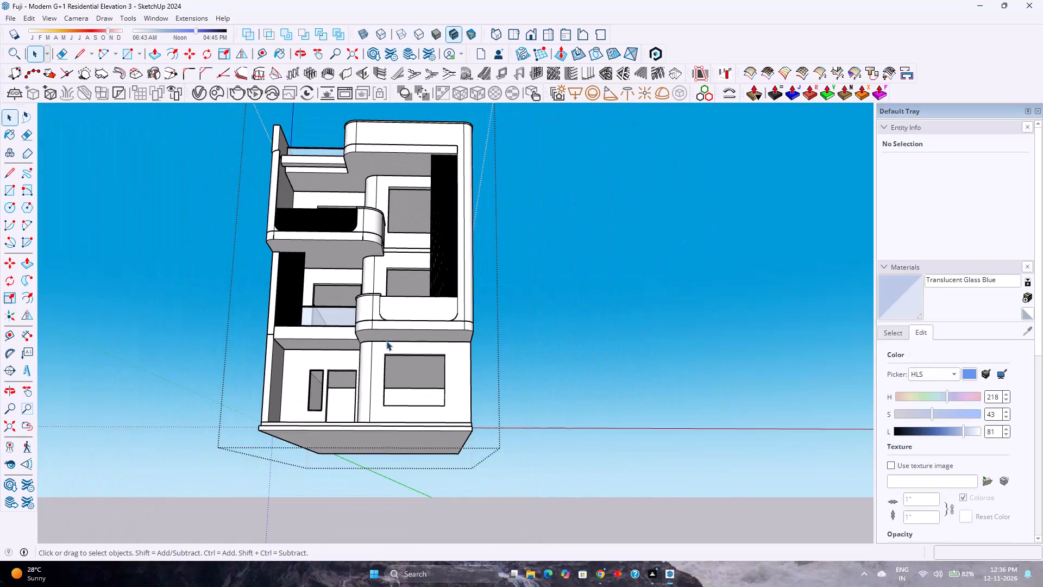
pyautogui.scroll(3, 386, 341)
pyautogui.moveTo(380, 339); pyautogui.dragTo(551, 328, button='middle')
pyautogui.moveTo(552, 330); pyautogui.dragTo(526, 305, button='middle')
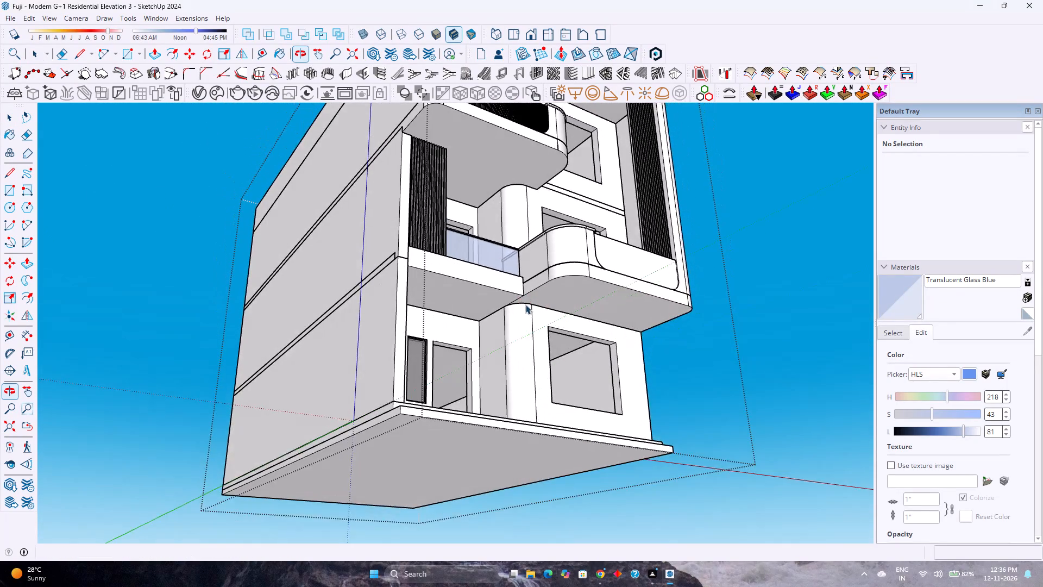
pyautogui.scroll(4, 523, 299)
pyautogui.doubleClick(517, 297)
pyautogui.scroll(2, 517, 297)
pyautogui.click(518, 298)
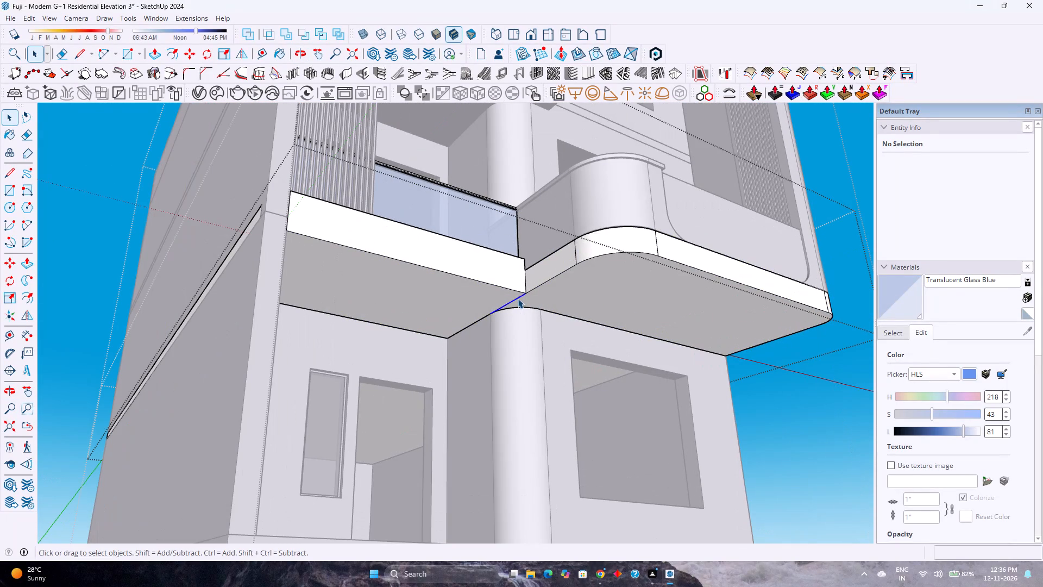
pyautogui.press('Delete')
pyautogui.scroll(-7, 480, 309)
pyautogui.scroll(-5, 528, 338)
pyautogui.click(705, 303)
# Examine the whole building's balconies, louvre screens and glass railings from below, above and the front corner.
pyautogui.scroll(2, 629, 251)
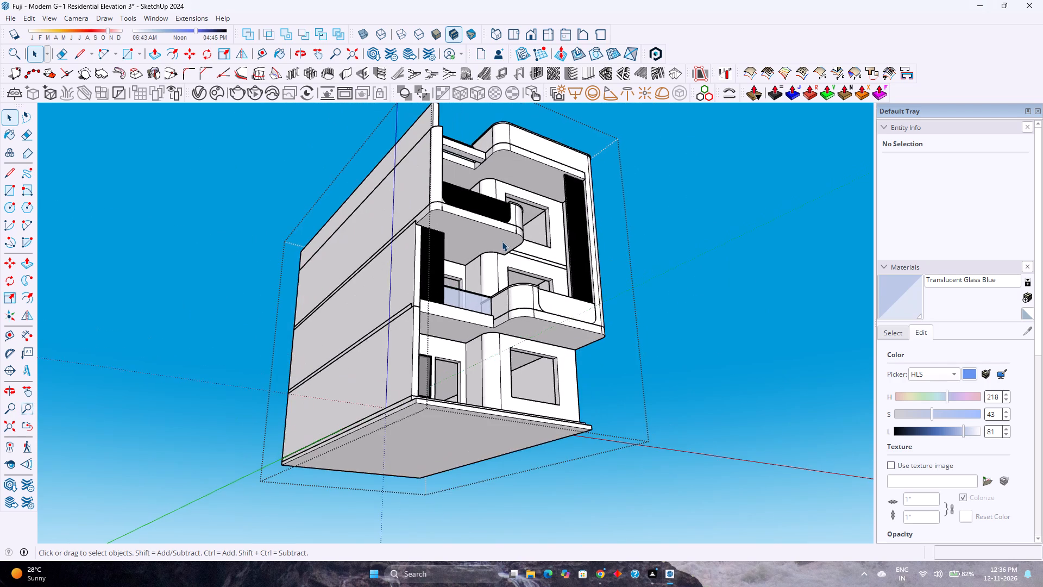
pyautogui.scroll(3, 500, 241)
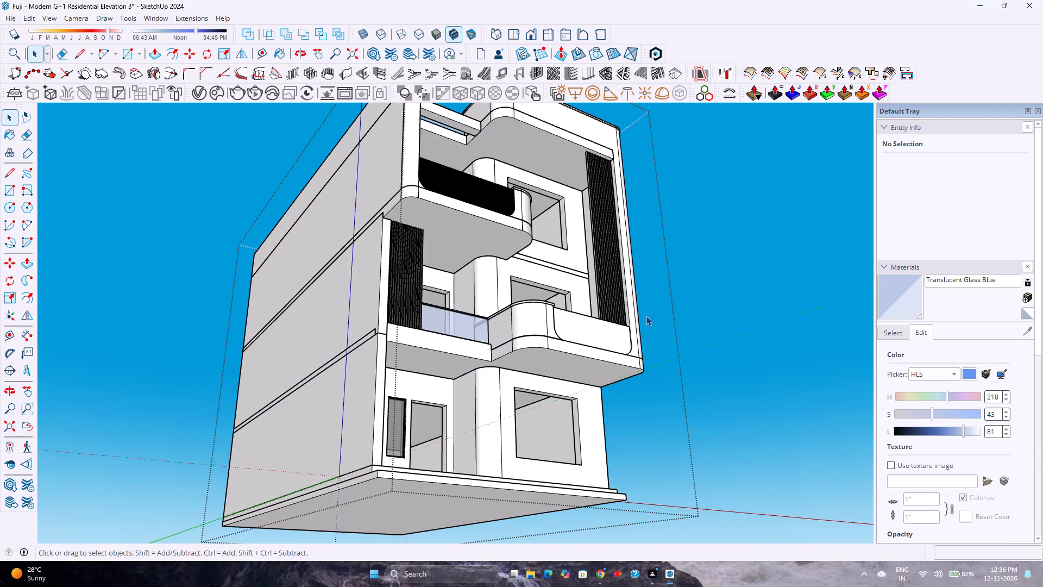
pyautogui.scroll(-2, 658, 315)
pyautogui.scroll(3, 658, 315)
pyautogui.moveTo(648, 359); pyautogui.dragTo(611, 410, button='middle')
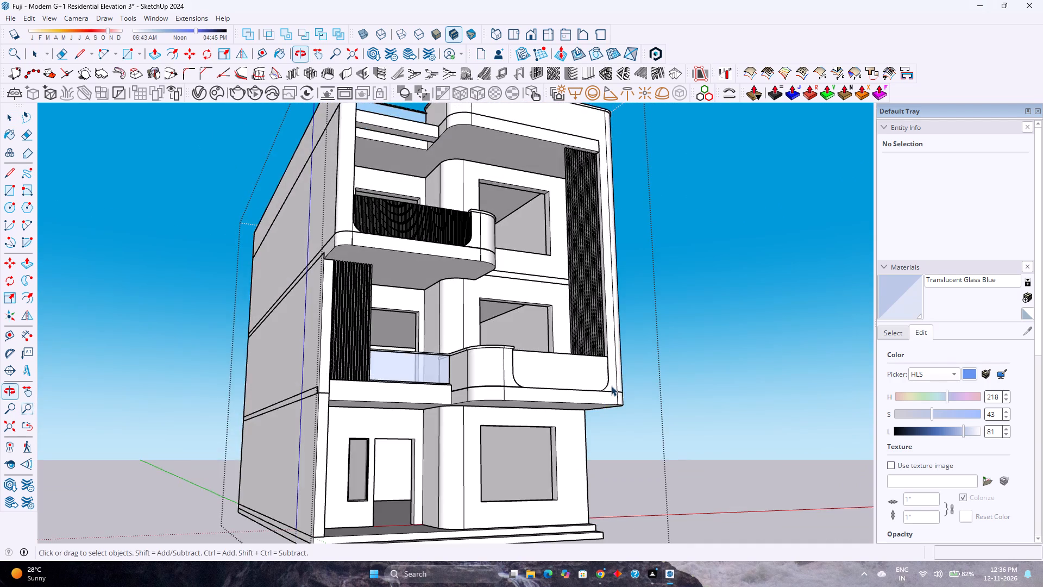
pyautogui.scroll(-3, 611, 384)
pyautogui.moveTo(551, 248); pyautogui.dragTo(539, 340, button='middle')
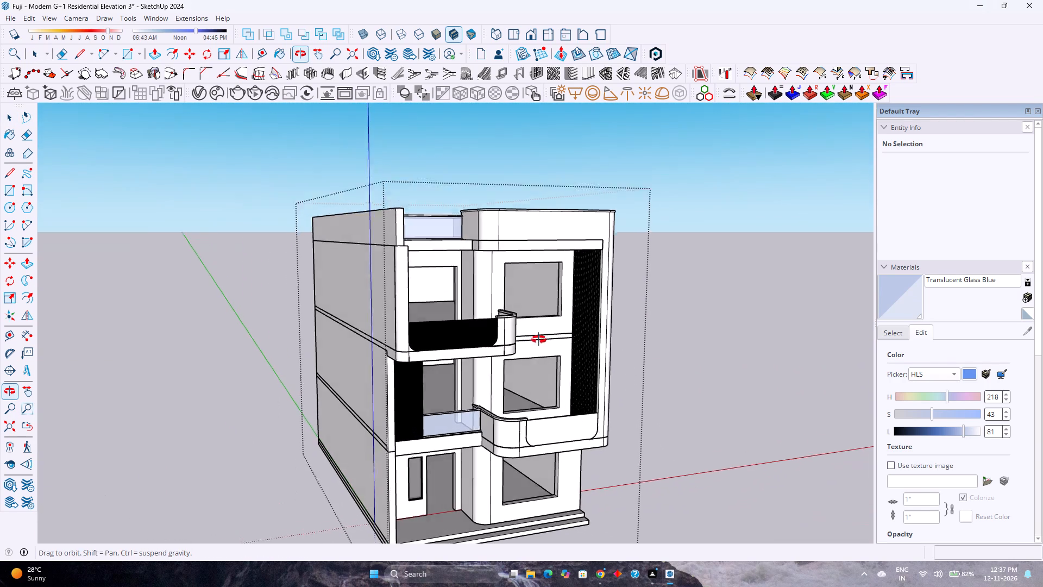
pyautogui.moveTo(539, 340); pyautogui.dragTo(543, 347, button='middle')
pyautogui.middleClick(543, 347)
pyautogui.scroll(8, 464, 222)
pyautogui.scroll(-8, 492, 257)
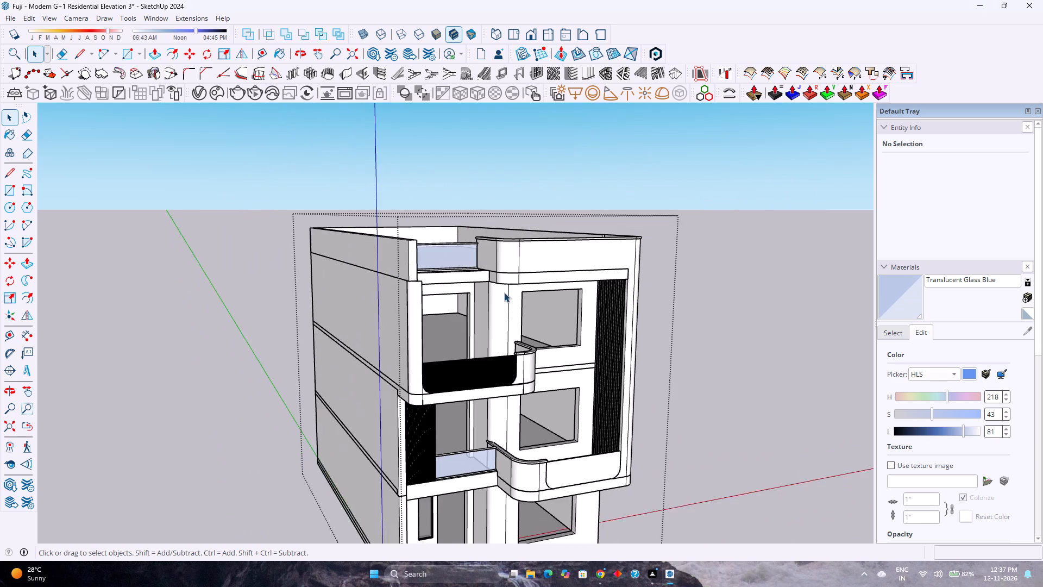
pyautogui.scroll(1, 505, 292)
pyautogui.scroll(1, 483, 165)
pyautogui.scroll(-3, 484, 165)
pyautogui.scroll(-4, 516, 261)
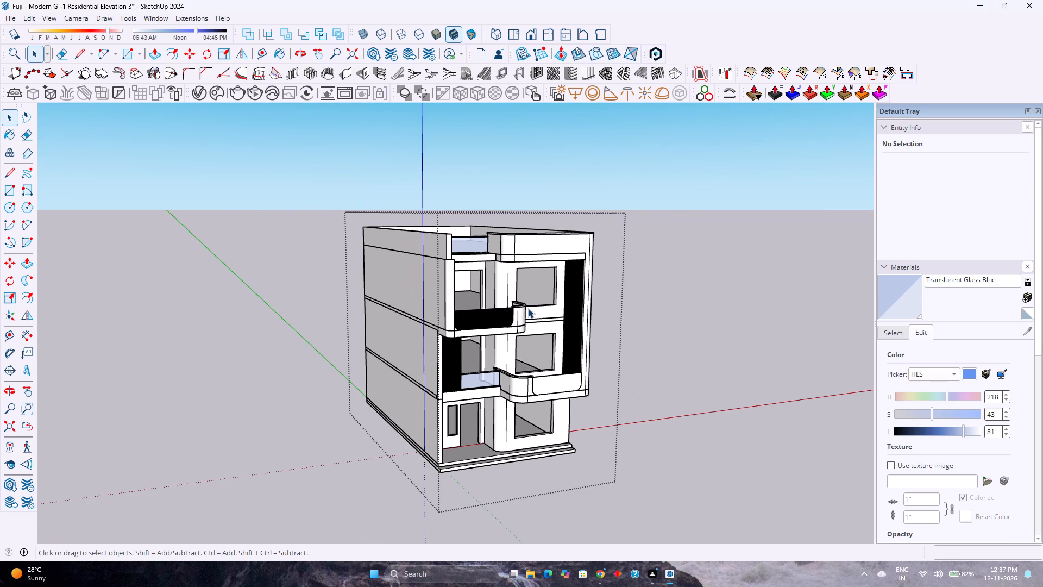
pyautogui.scroll(-5, 522, 293)
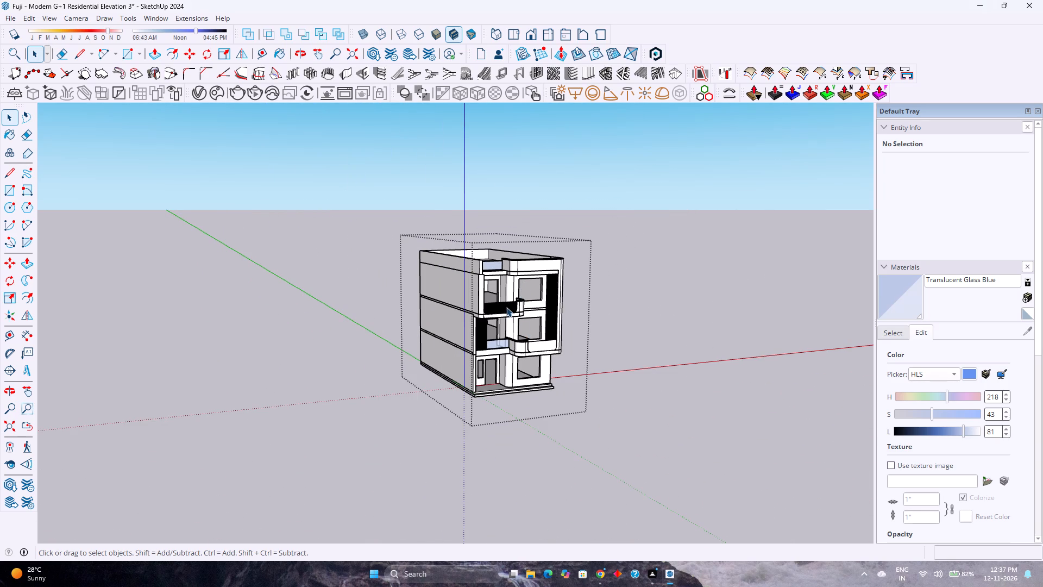
pyautogui.scroll(-4, 506, 308)
pyautogui.scroll(9, 507, 309)
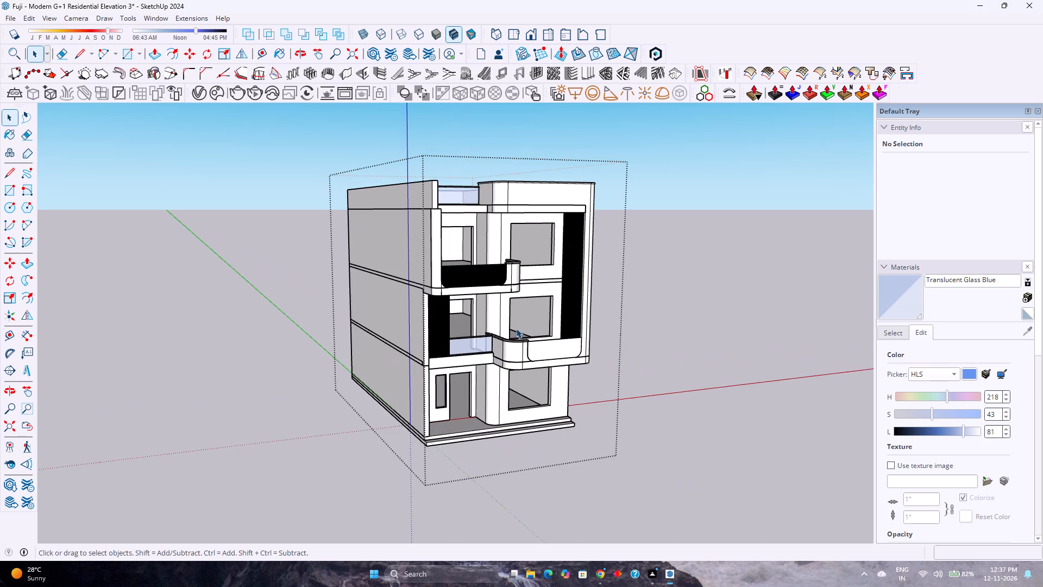
pyautogui.scroll(5, 516, 328)
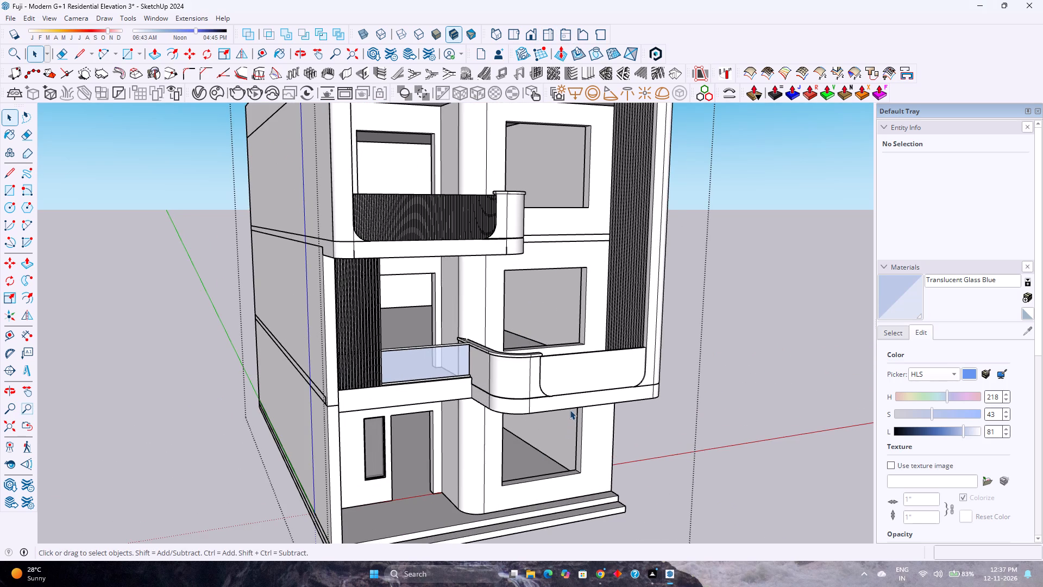
pyautogui.scroll(4, 570, 410)
# Inspect the lower curved balcony's recessed front panel face inside its group, along with its coping and rounded corners, and leave the group.
pyautogui.doubleClick(595, 352)
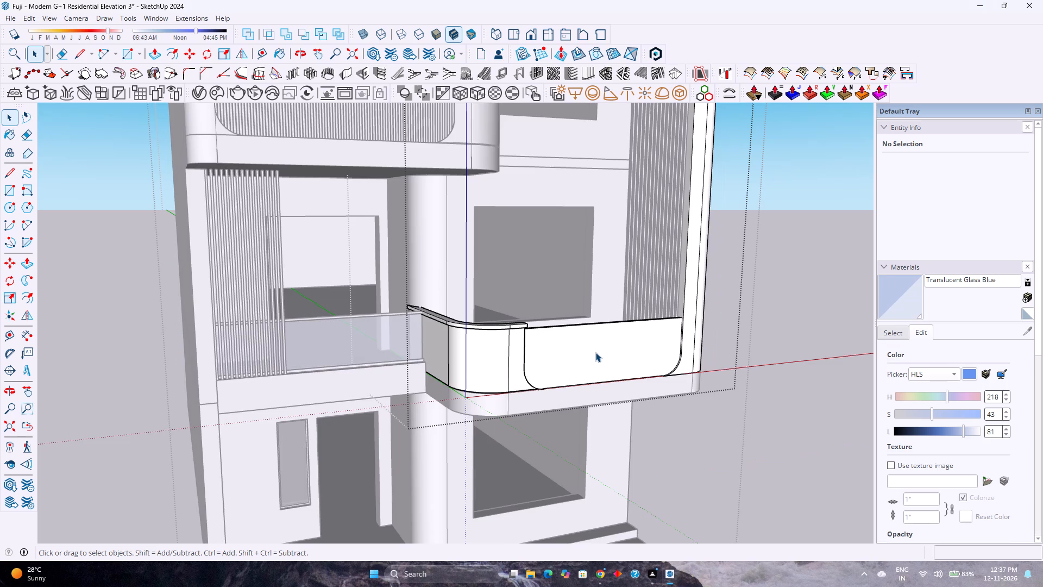
pyautogui.scroll(3, 595, 352)
pyautogui.click(595, 352)
pyautogui.scroll(2, 596, 352)
pyautogui.moveTo(596, 352); pyautogui.dragTo(675, 479, button='middle')
pyautogui.scroll(1, 682, 361)
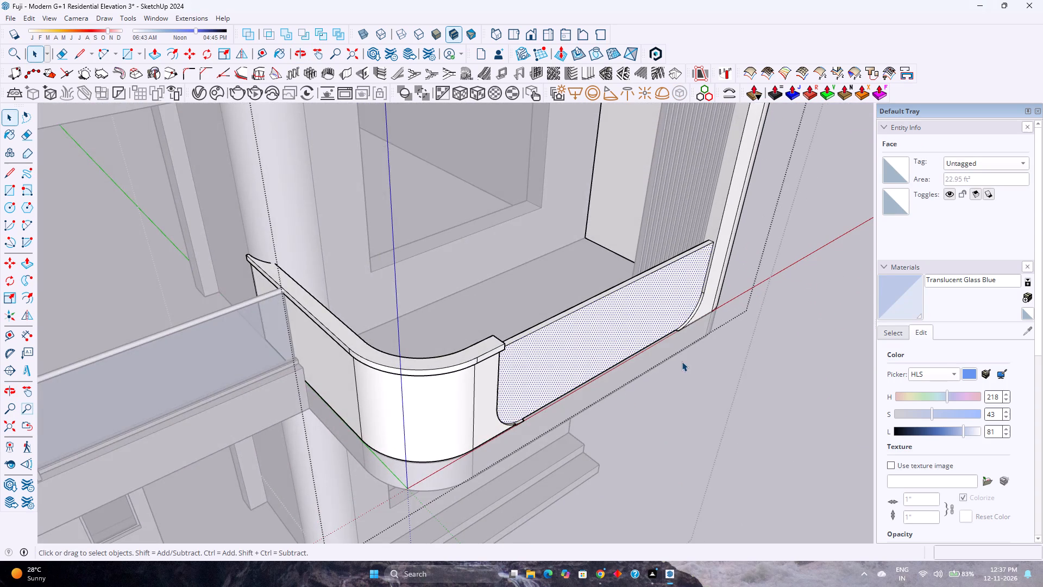
pyautogui.scroll(1, 682, 361)
pyautogui.scroll(4, 644, 335)
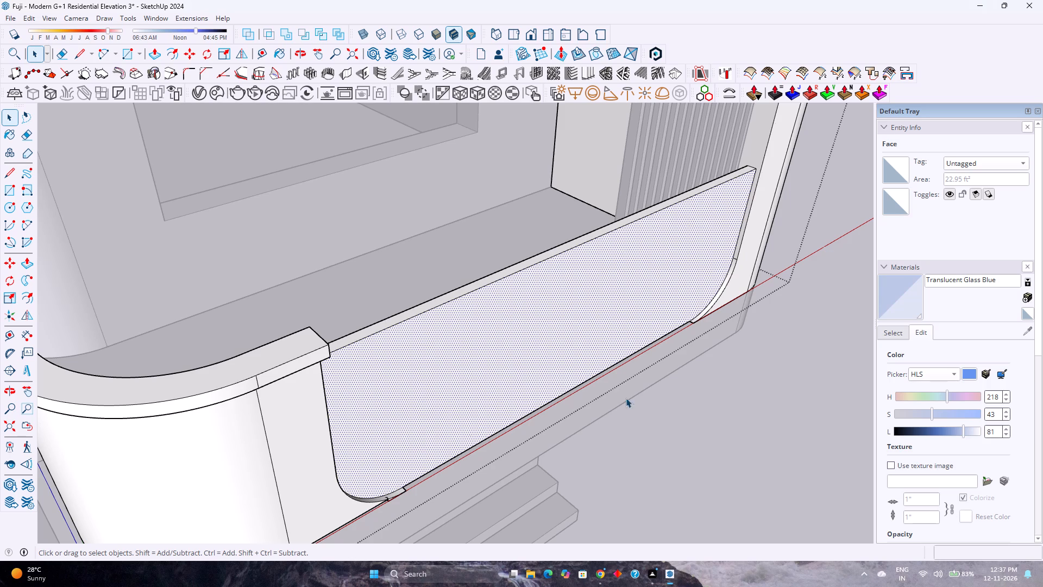
pyautogui.click(736, 448)
pyautogui.scroll(-6, 604, 417)
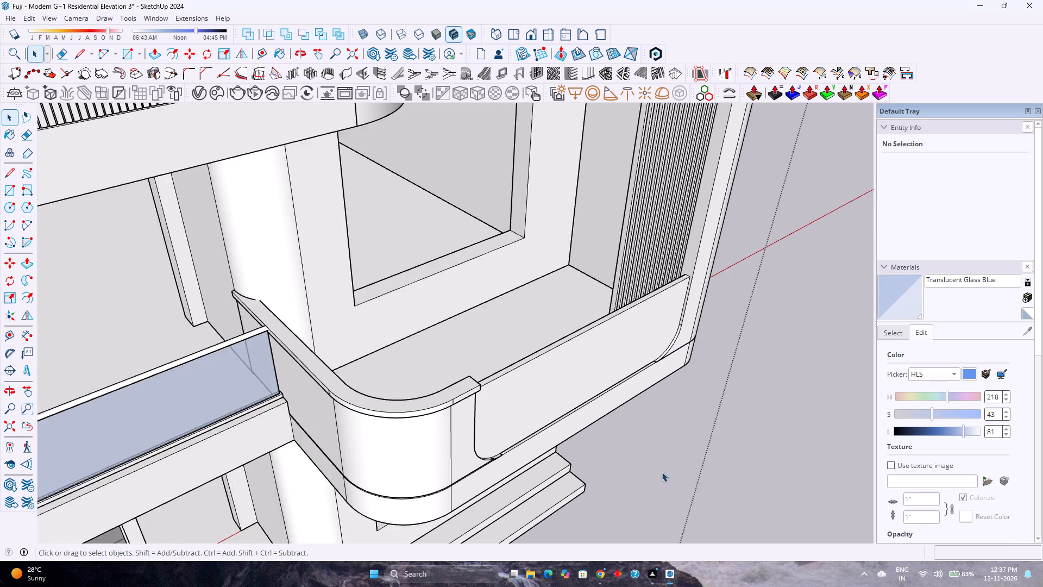
pyautogui.moveTo(648, 468); pyautogui.dragTo(564, 400, button='middle')
pyautogui.moveTo(564, 400); pyautogui.dragTo(548, 382, button='middle')
pyautogui.scroll(2, 548, 382)
pyautogui.moveTo(544, 378); pyautogui.dragTo(611, 465, button='middle')
pyautogui.doubleClick(602, 286)
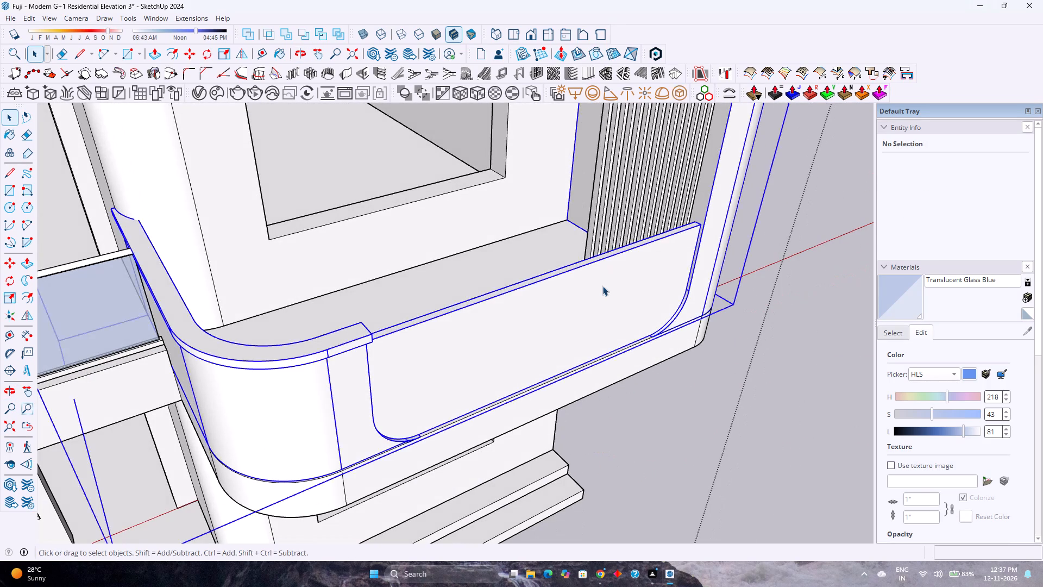
pyautogui.click(602, 286)
pyautogui.click(602, 294)
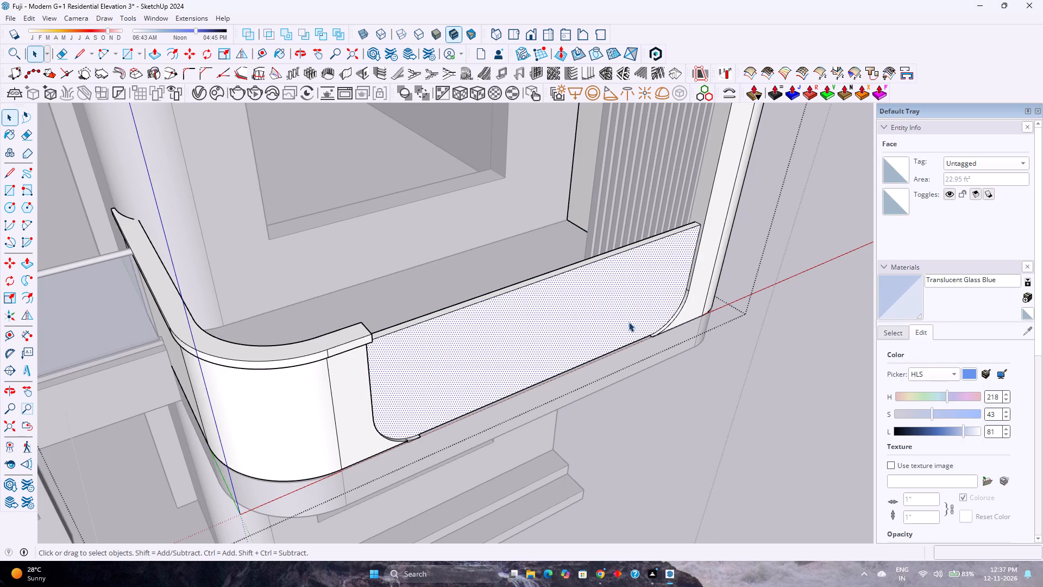
pyautogui.scroll(-3, 628, 321)
pyautogui.scroll(3, 628, 321)
pyautogui.scroll(-3, 628, 321)
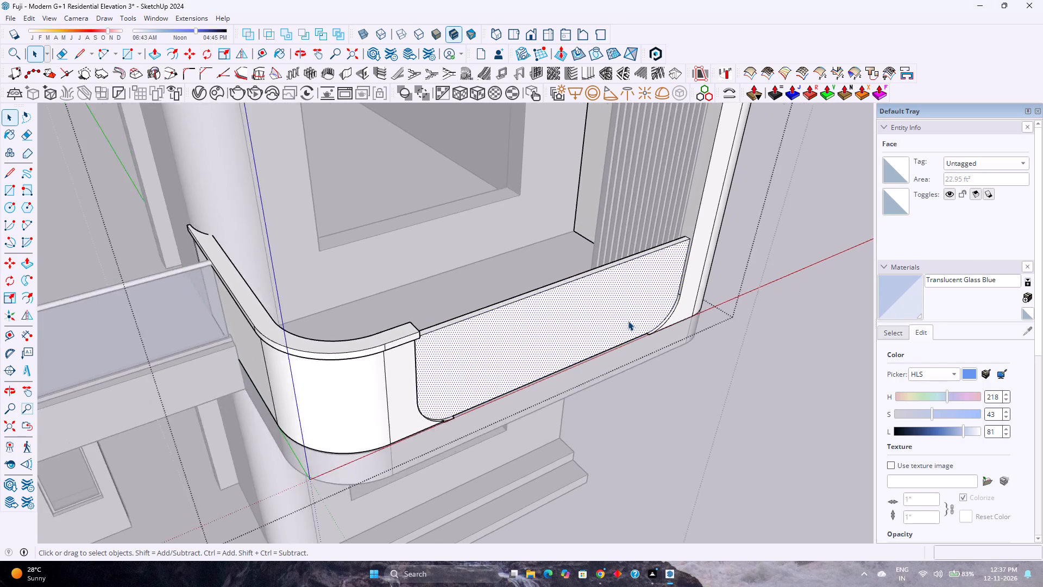
pyautogui.scroll(2, 628, 321)
pyautogui.scroll(-14, 628, 321)
pyautogui.moveTo(684, 392); pyautogui.dragTo(451, 308, button='middle')
pyautogui.scroll(-8, 450, 304)
pyautogui.click(536, 336)
# Show the fitted front elevation, and examine the first-floor window and the tall louvre screen beside it at close range.
pyautogui.scroll(2, 509, 362)
pyautogui.moveTo(508, 362); pyautogui.dragTo(630, 372, button='middle')
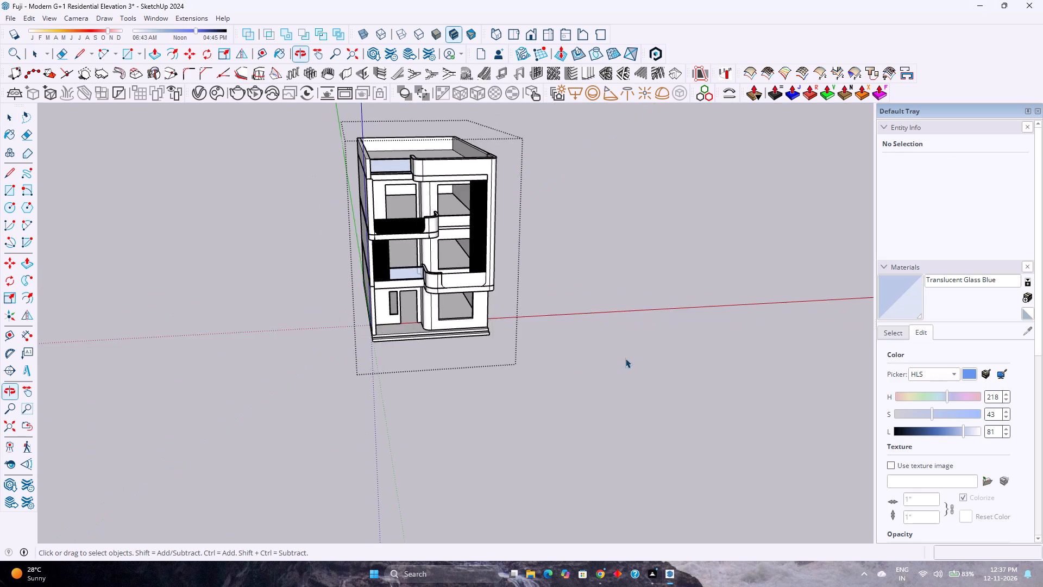
pyautogui.scroll(-4, 624, 354)
pyautogui.click(530, 36)
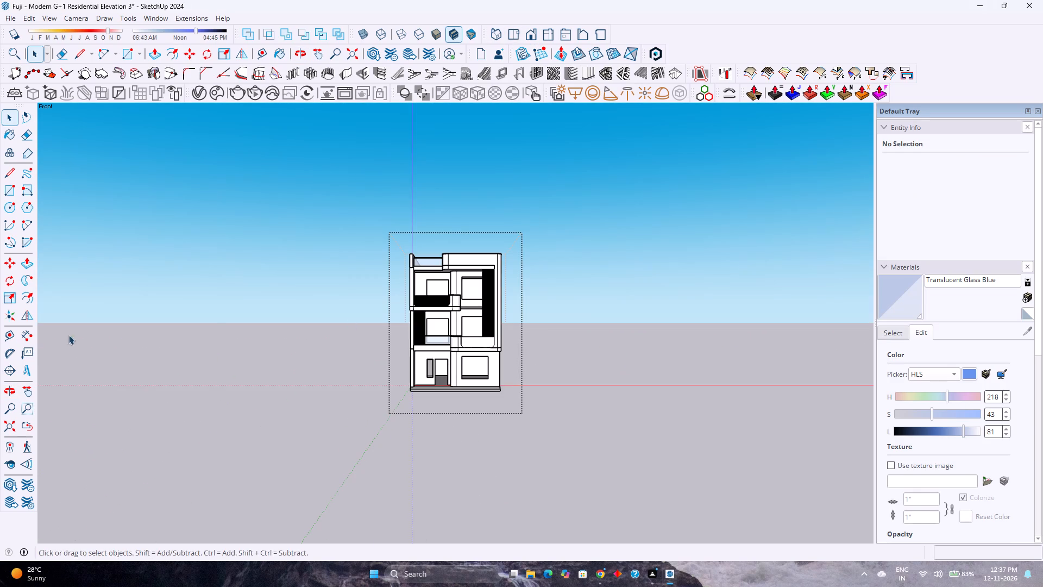
pyautogui.click(8, 421)
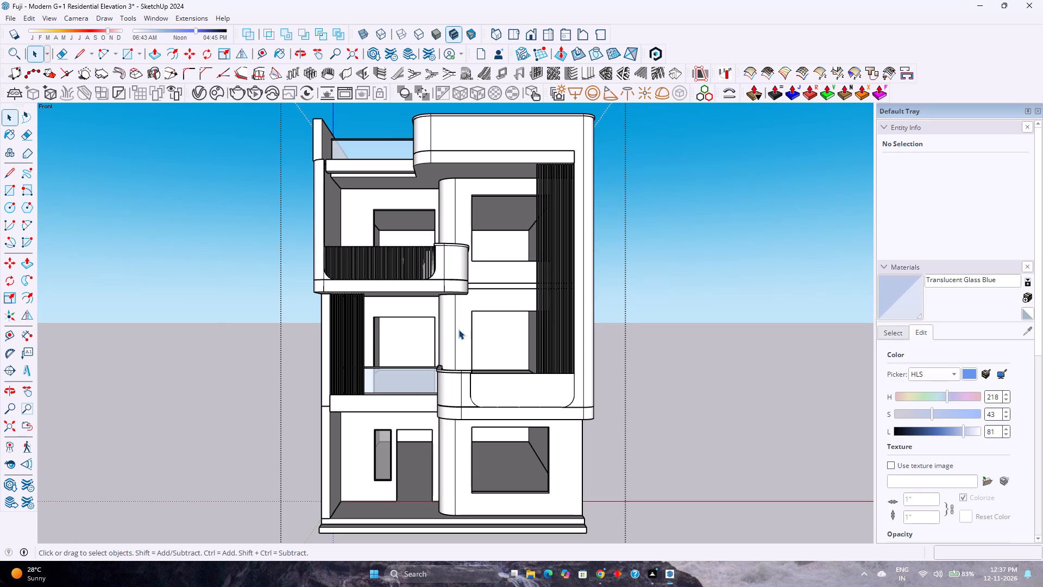
pyautogui.scroll(-1, 458, 329)
pyautogui.scroll(1, 458, 329)
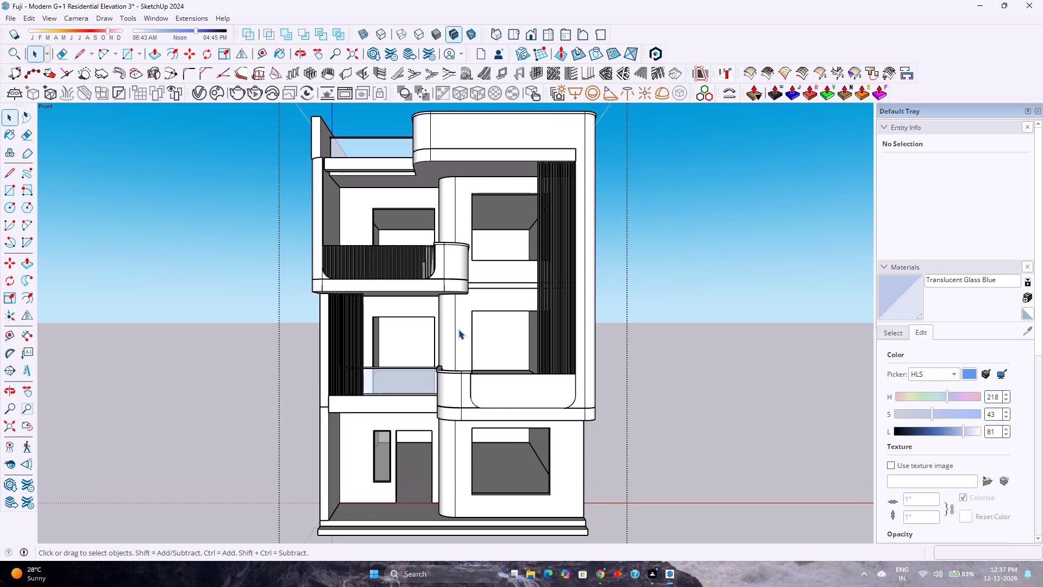
pyautogui.scroll(1, 458, 329)
pyautogui.scroll(-1, 458, 329)
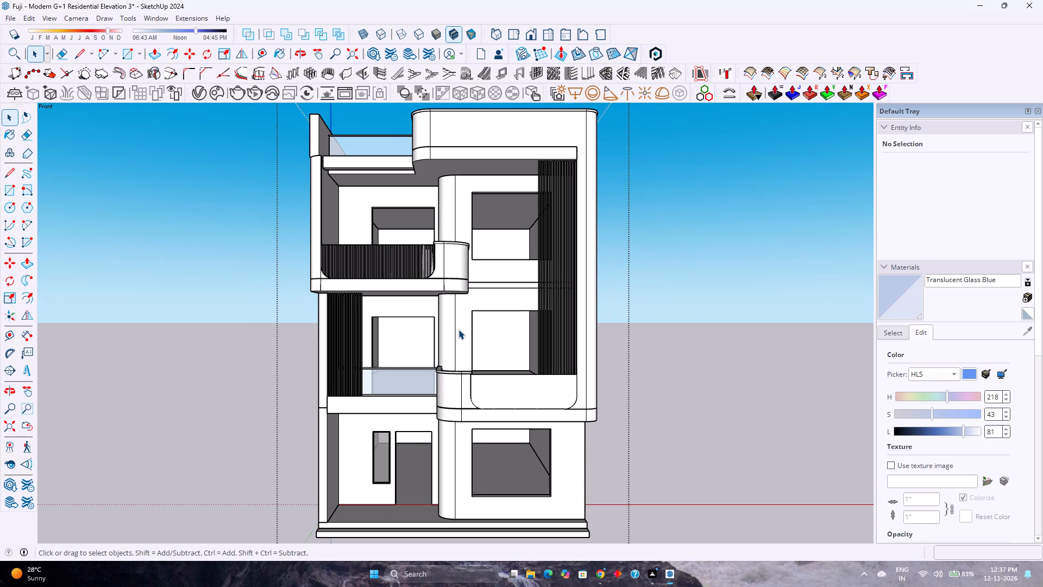
pyautogui.moveTo(641, 310); pyautogui.dragTo(653, 307, button='middle')
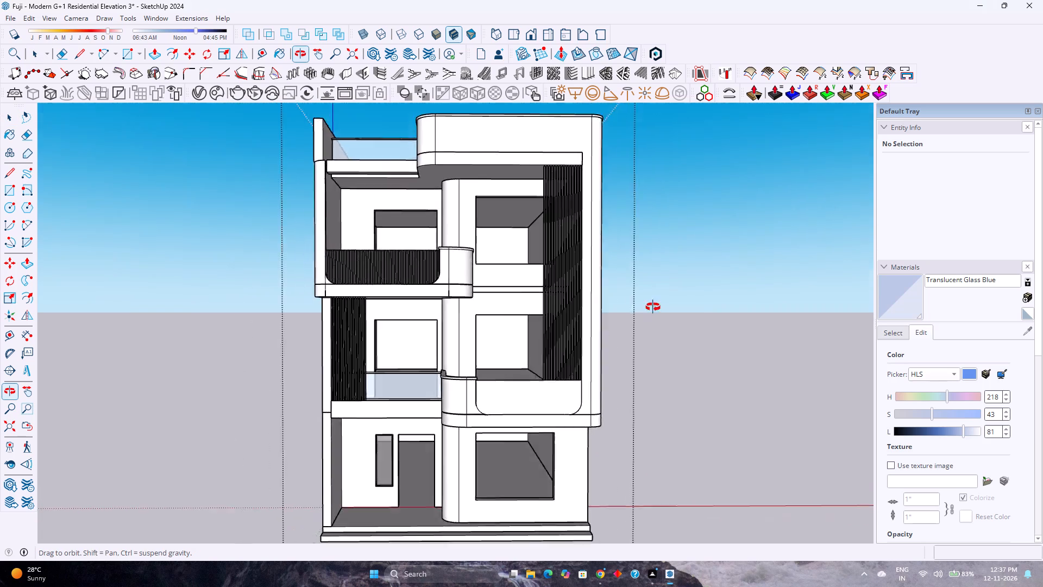
pyautogui.moveTo(653, 307); pyautogui.dragTo(682, 291, button='middle')
pyautogui.scroll(13, 576, 295)
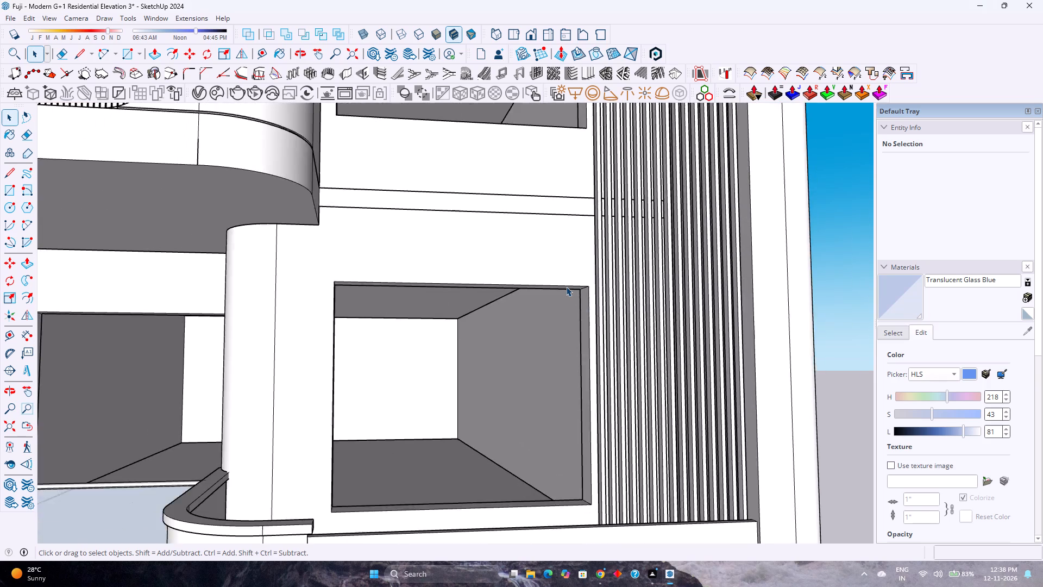
pyautogui.scroll(3, 566, 286)
pyautogui.scroll(-3, 566, 286)
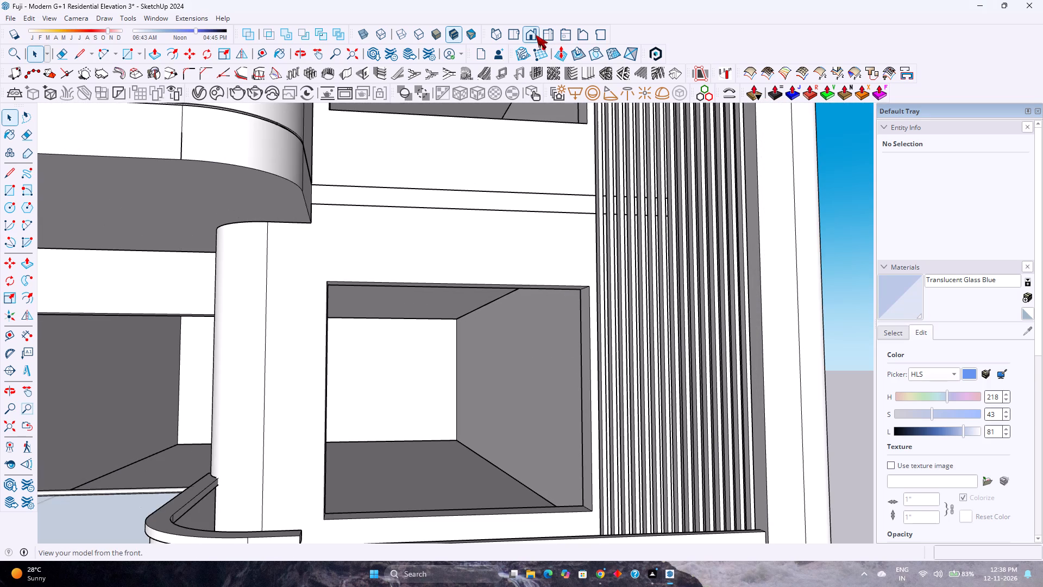
# Return to the front view fitted to the whole model and review the overall elevation composition.
pyautogui.click(536, 35)
pyautogui.click(2, 424)
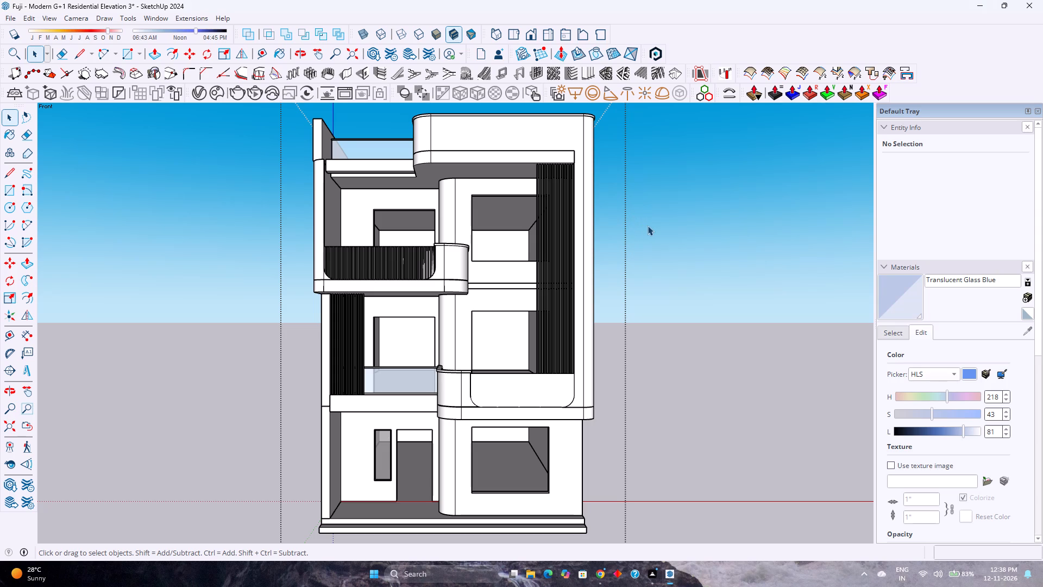
pyautogui.scroll(-4, 648, 226)
pyautogui.scroll(1, 585, 244)
pyautogui.scroll(2, 650, 198)
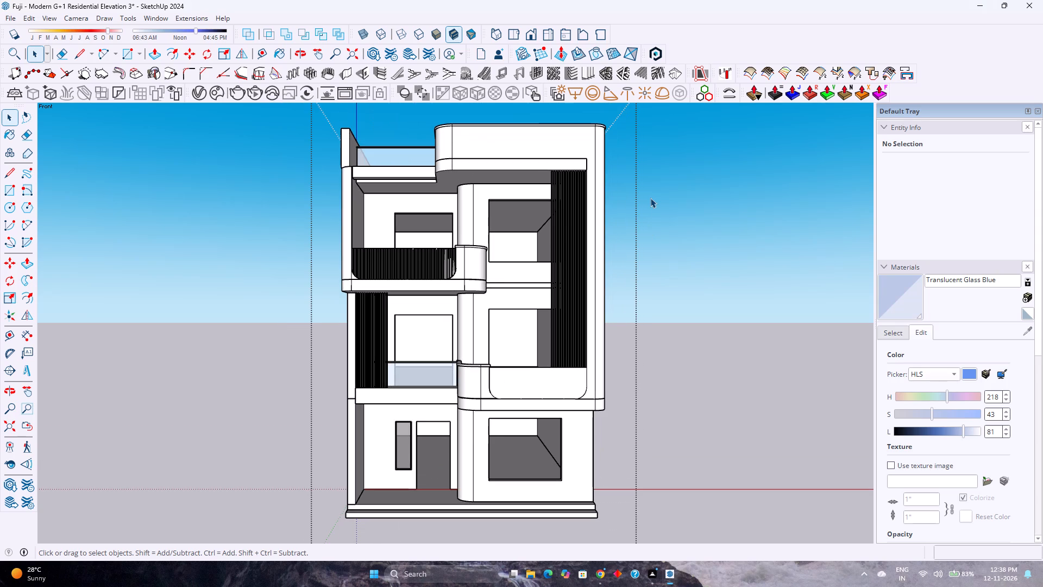
pyautogui.click(4, 426)
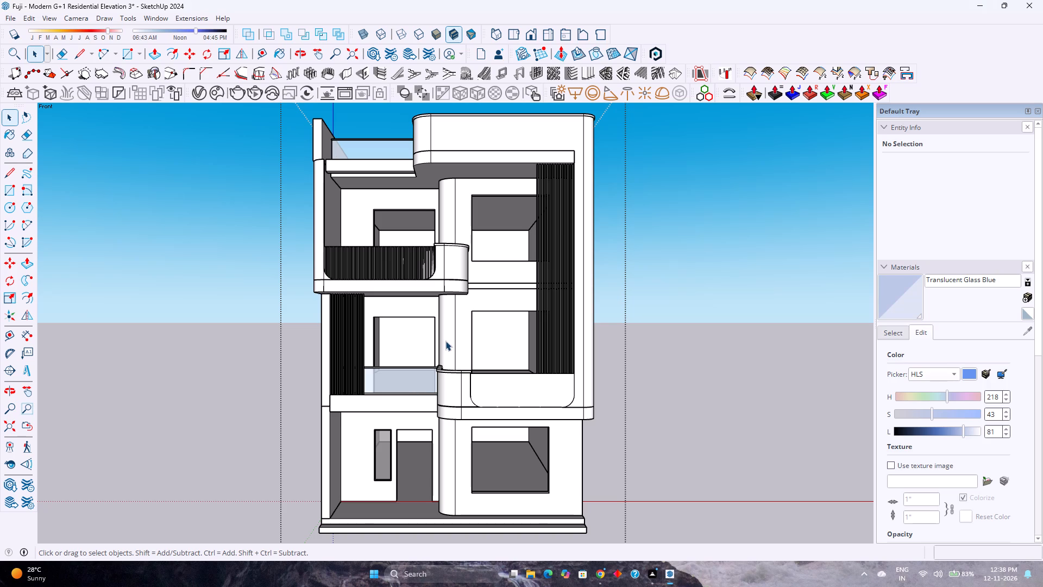
pyautogui.scroll(-3, 405, 374)
pyautogui.scroll(1, 405, 374)
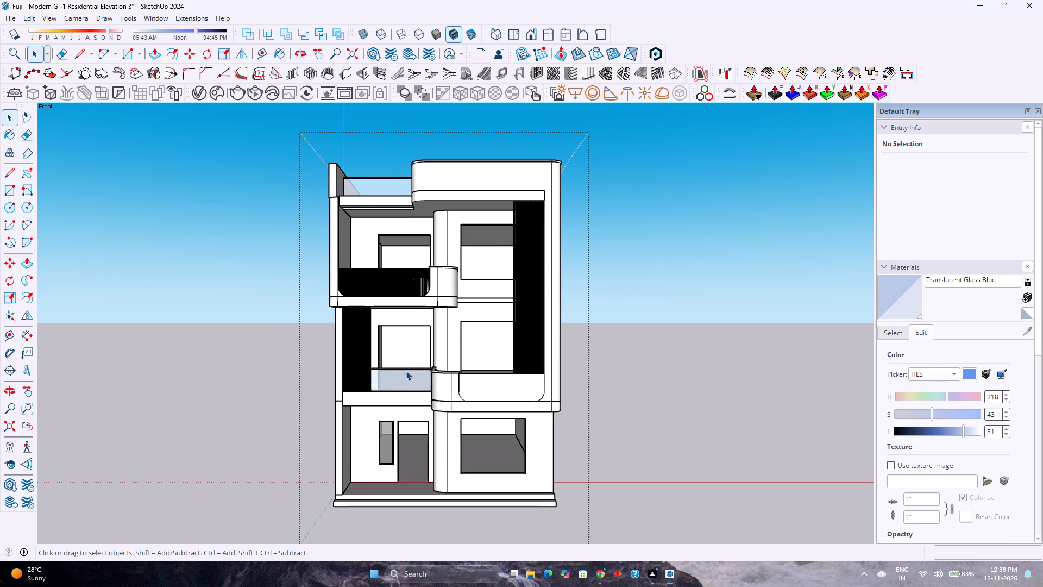
pyautogui.click(11, 429)
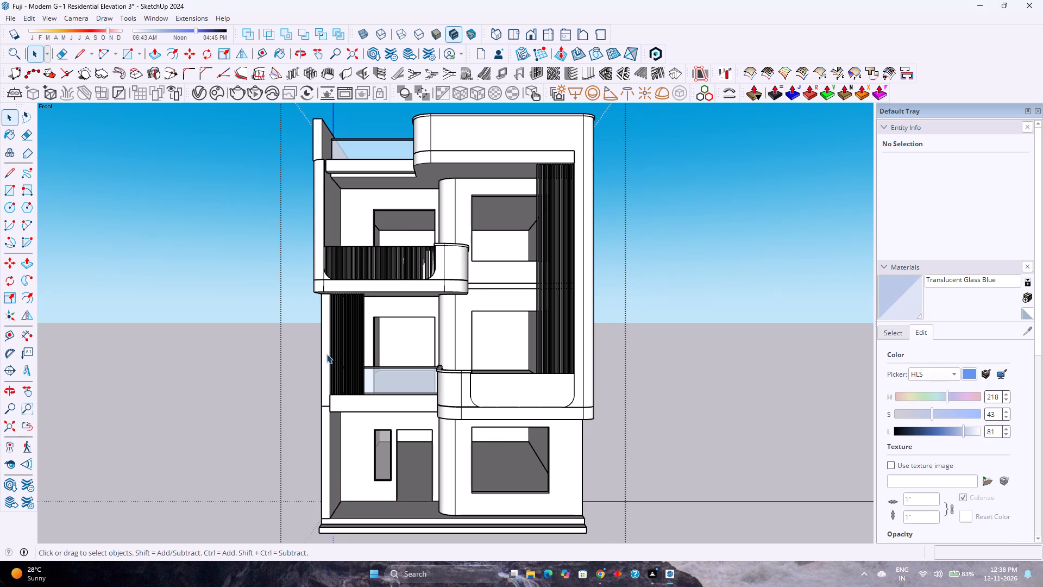
pyautogui.scroll(-2, 319, 357)
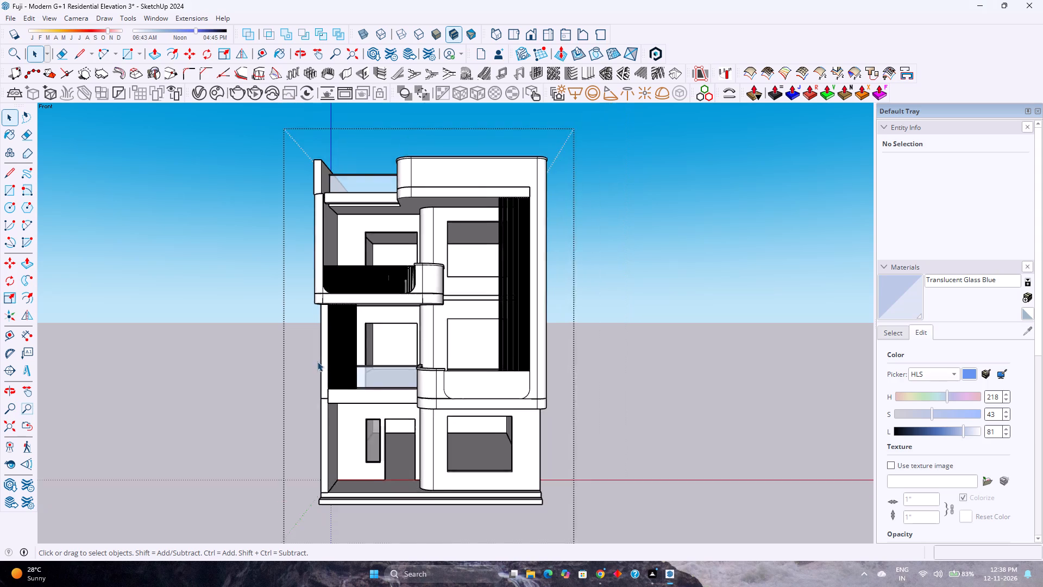
pyautogui.scroll(3, 317, 362)
pyautogui.scroll(-3, 317, 362)
pyautogui.scroll(2, 317, 362)
pyautogui.scroll(-2, 317, 362)
pyautogui.scroll(3, 317, 362)
pyautogui.scroll(-4, 317, 362)
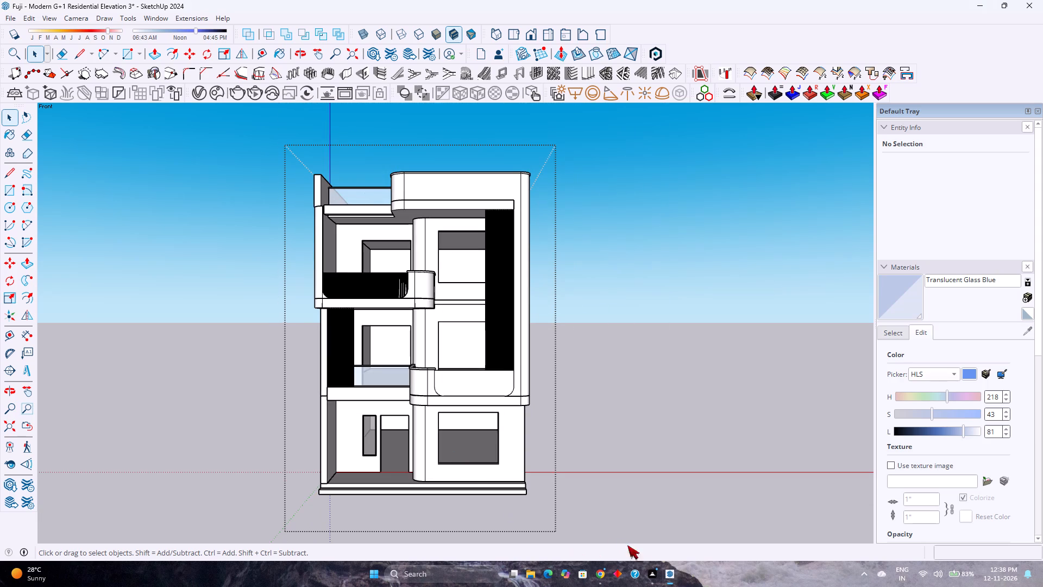
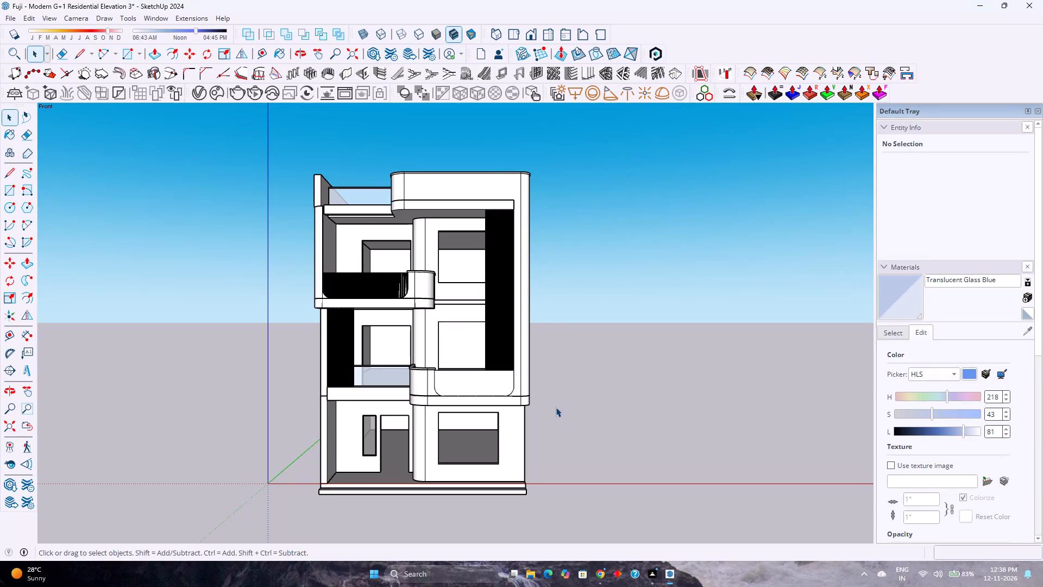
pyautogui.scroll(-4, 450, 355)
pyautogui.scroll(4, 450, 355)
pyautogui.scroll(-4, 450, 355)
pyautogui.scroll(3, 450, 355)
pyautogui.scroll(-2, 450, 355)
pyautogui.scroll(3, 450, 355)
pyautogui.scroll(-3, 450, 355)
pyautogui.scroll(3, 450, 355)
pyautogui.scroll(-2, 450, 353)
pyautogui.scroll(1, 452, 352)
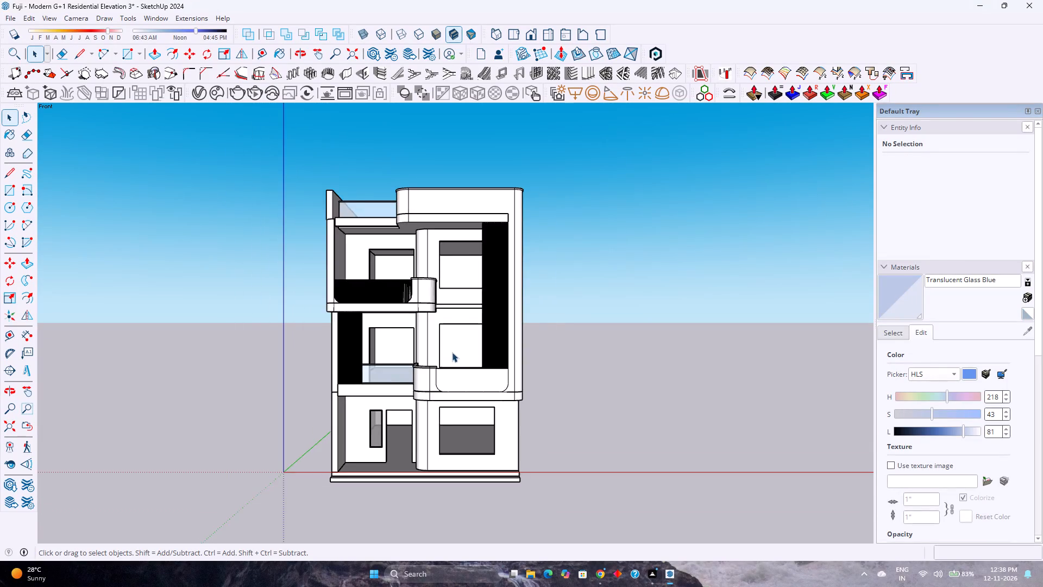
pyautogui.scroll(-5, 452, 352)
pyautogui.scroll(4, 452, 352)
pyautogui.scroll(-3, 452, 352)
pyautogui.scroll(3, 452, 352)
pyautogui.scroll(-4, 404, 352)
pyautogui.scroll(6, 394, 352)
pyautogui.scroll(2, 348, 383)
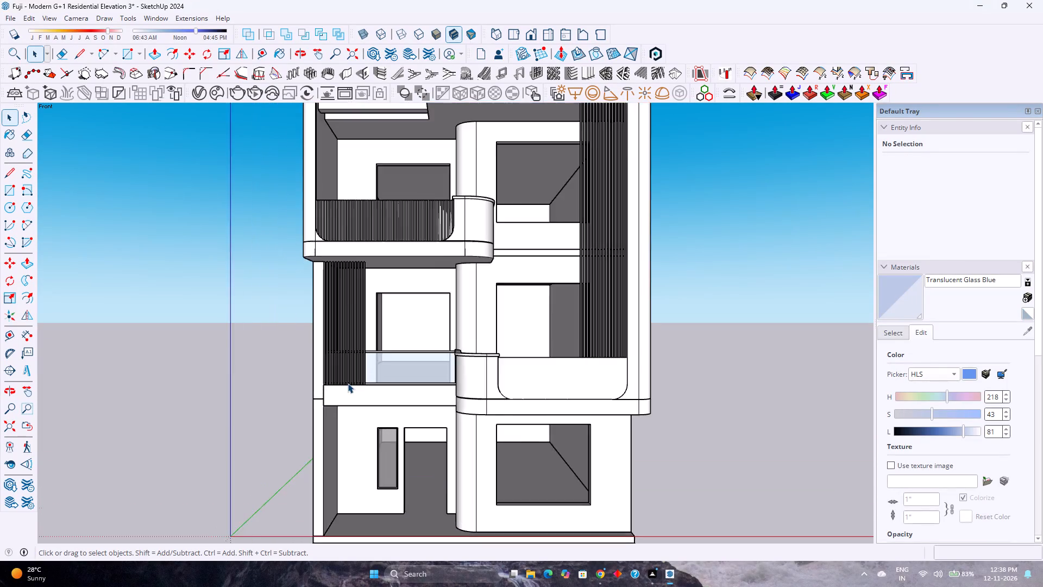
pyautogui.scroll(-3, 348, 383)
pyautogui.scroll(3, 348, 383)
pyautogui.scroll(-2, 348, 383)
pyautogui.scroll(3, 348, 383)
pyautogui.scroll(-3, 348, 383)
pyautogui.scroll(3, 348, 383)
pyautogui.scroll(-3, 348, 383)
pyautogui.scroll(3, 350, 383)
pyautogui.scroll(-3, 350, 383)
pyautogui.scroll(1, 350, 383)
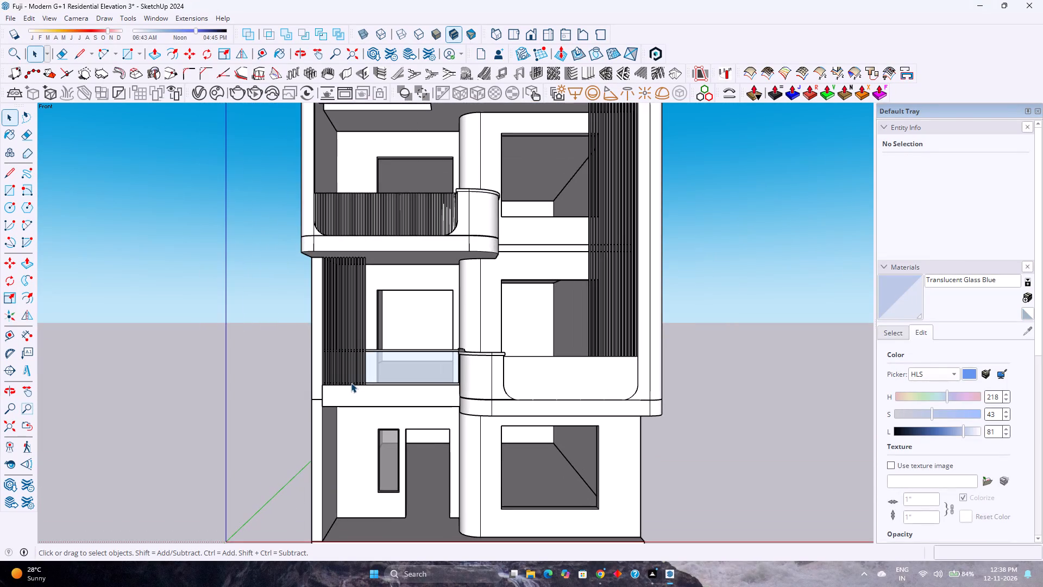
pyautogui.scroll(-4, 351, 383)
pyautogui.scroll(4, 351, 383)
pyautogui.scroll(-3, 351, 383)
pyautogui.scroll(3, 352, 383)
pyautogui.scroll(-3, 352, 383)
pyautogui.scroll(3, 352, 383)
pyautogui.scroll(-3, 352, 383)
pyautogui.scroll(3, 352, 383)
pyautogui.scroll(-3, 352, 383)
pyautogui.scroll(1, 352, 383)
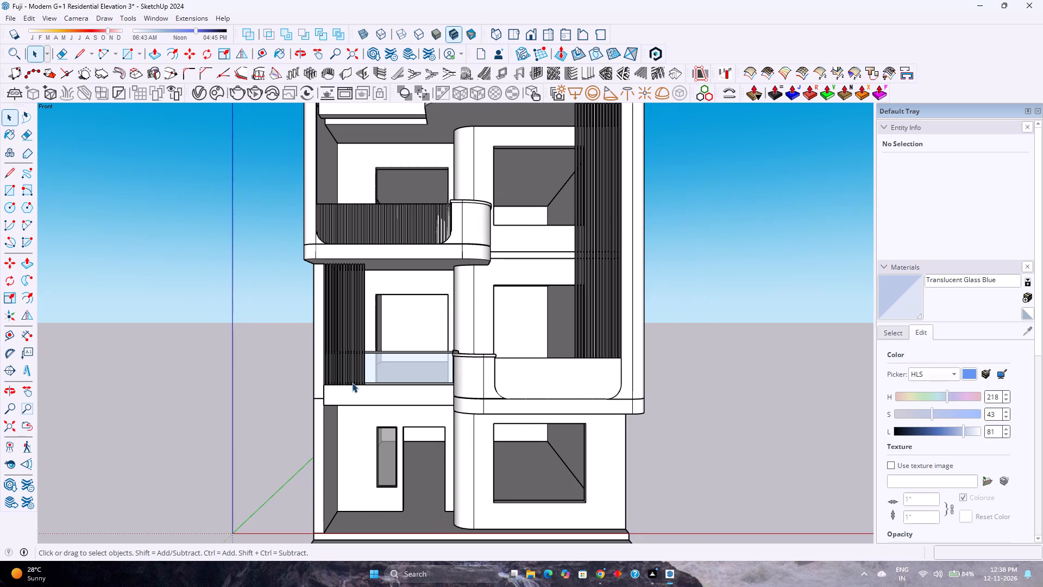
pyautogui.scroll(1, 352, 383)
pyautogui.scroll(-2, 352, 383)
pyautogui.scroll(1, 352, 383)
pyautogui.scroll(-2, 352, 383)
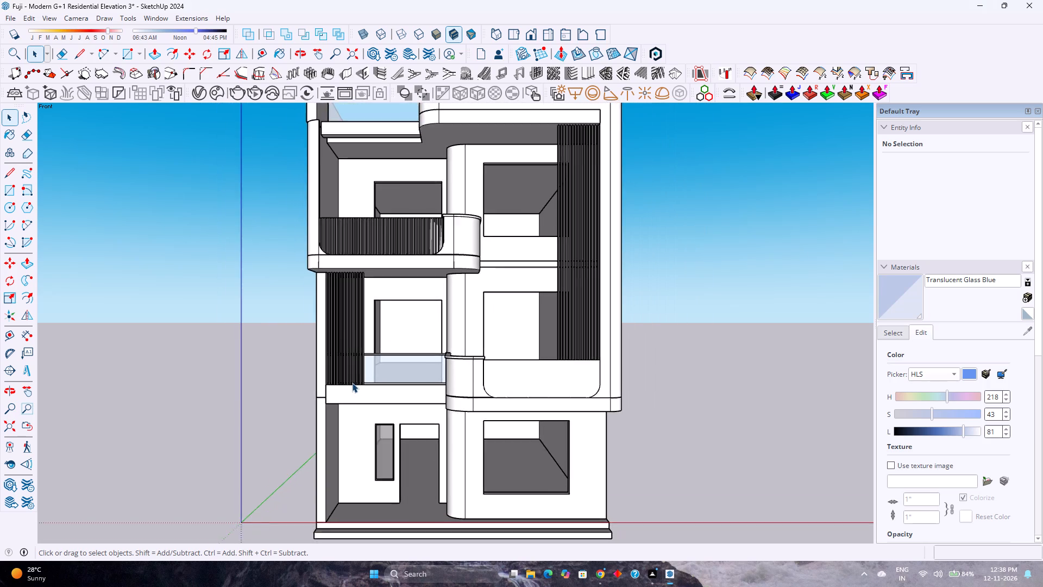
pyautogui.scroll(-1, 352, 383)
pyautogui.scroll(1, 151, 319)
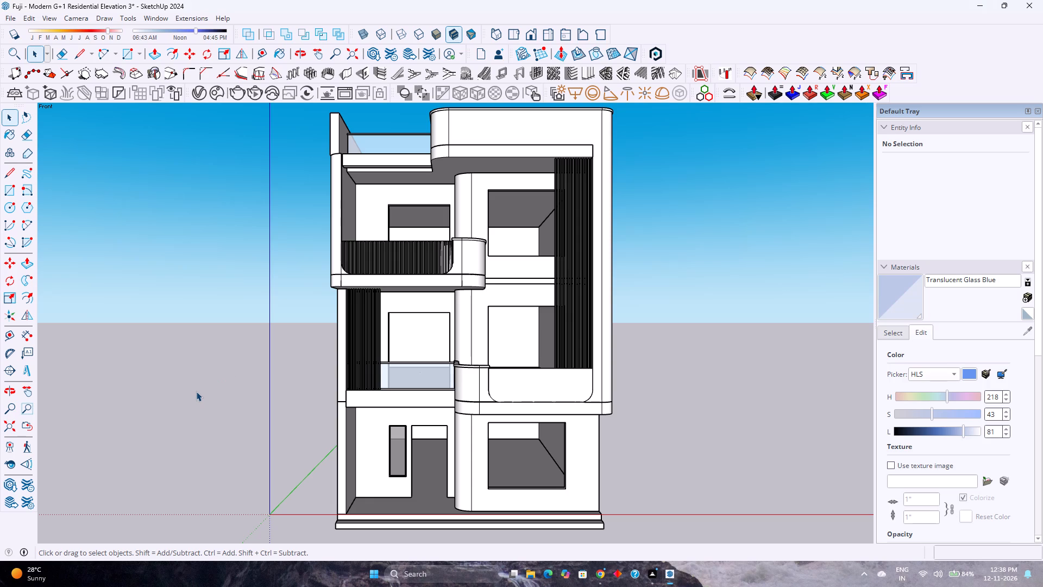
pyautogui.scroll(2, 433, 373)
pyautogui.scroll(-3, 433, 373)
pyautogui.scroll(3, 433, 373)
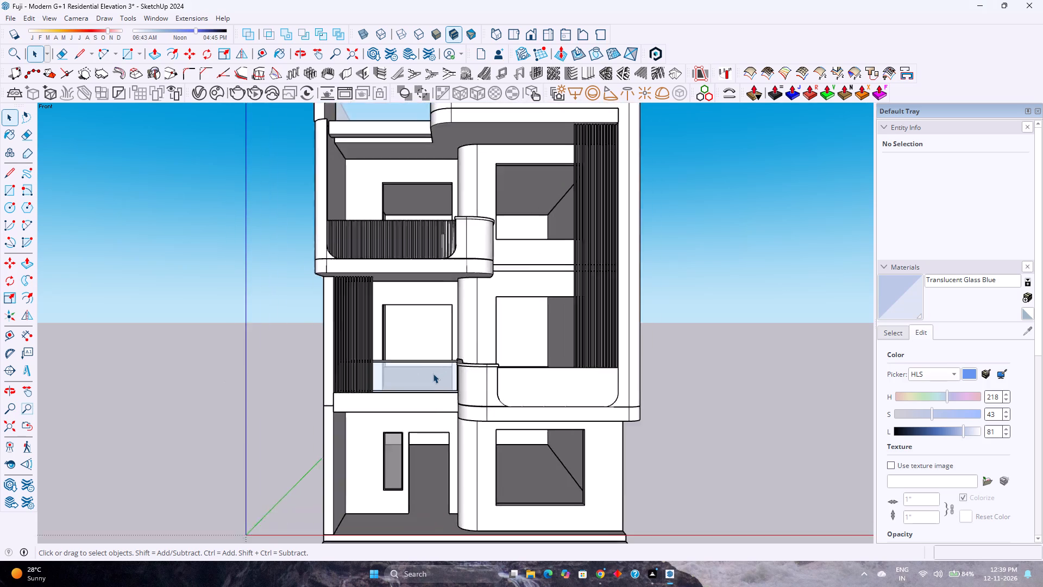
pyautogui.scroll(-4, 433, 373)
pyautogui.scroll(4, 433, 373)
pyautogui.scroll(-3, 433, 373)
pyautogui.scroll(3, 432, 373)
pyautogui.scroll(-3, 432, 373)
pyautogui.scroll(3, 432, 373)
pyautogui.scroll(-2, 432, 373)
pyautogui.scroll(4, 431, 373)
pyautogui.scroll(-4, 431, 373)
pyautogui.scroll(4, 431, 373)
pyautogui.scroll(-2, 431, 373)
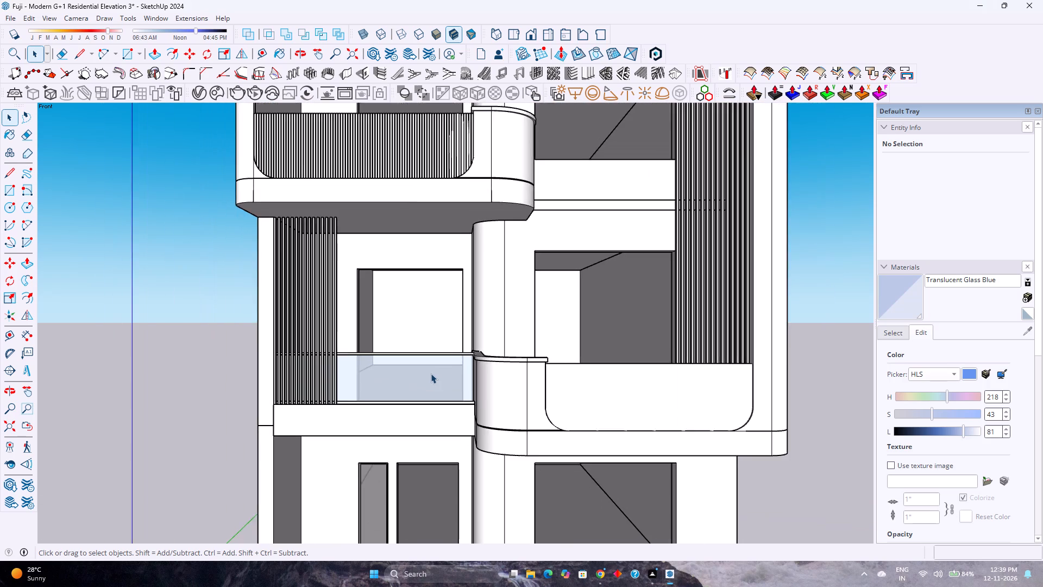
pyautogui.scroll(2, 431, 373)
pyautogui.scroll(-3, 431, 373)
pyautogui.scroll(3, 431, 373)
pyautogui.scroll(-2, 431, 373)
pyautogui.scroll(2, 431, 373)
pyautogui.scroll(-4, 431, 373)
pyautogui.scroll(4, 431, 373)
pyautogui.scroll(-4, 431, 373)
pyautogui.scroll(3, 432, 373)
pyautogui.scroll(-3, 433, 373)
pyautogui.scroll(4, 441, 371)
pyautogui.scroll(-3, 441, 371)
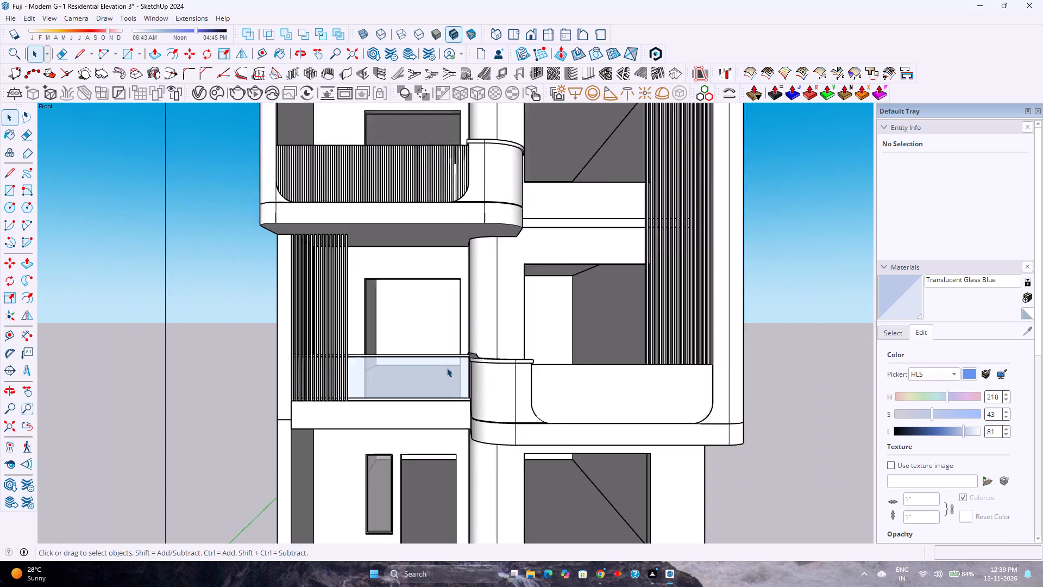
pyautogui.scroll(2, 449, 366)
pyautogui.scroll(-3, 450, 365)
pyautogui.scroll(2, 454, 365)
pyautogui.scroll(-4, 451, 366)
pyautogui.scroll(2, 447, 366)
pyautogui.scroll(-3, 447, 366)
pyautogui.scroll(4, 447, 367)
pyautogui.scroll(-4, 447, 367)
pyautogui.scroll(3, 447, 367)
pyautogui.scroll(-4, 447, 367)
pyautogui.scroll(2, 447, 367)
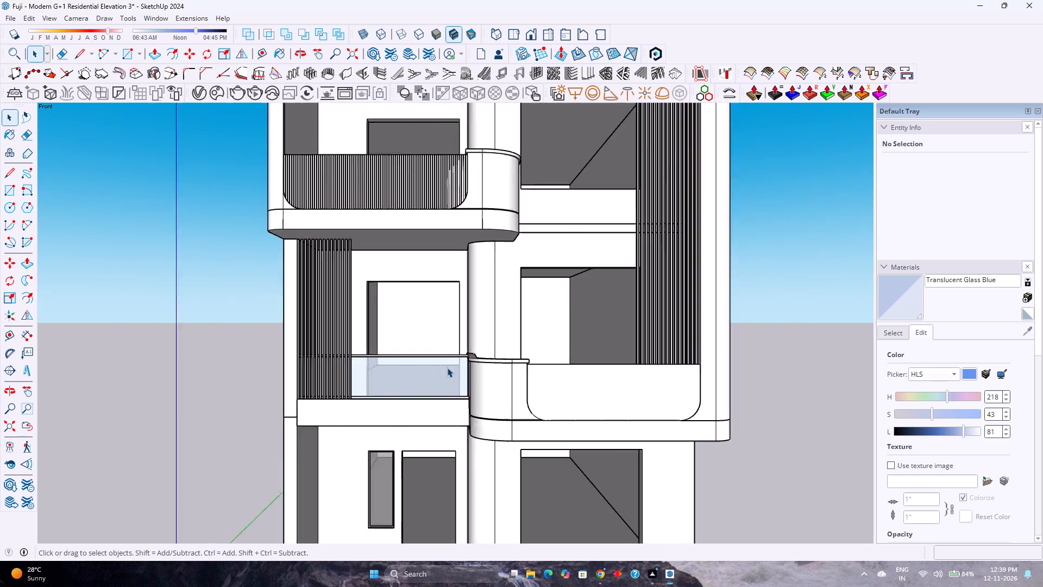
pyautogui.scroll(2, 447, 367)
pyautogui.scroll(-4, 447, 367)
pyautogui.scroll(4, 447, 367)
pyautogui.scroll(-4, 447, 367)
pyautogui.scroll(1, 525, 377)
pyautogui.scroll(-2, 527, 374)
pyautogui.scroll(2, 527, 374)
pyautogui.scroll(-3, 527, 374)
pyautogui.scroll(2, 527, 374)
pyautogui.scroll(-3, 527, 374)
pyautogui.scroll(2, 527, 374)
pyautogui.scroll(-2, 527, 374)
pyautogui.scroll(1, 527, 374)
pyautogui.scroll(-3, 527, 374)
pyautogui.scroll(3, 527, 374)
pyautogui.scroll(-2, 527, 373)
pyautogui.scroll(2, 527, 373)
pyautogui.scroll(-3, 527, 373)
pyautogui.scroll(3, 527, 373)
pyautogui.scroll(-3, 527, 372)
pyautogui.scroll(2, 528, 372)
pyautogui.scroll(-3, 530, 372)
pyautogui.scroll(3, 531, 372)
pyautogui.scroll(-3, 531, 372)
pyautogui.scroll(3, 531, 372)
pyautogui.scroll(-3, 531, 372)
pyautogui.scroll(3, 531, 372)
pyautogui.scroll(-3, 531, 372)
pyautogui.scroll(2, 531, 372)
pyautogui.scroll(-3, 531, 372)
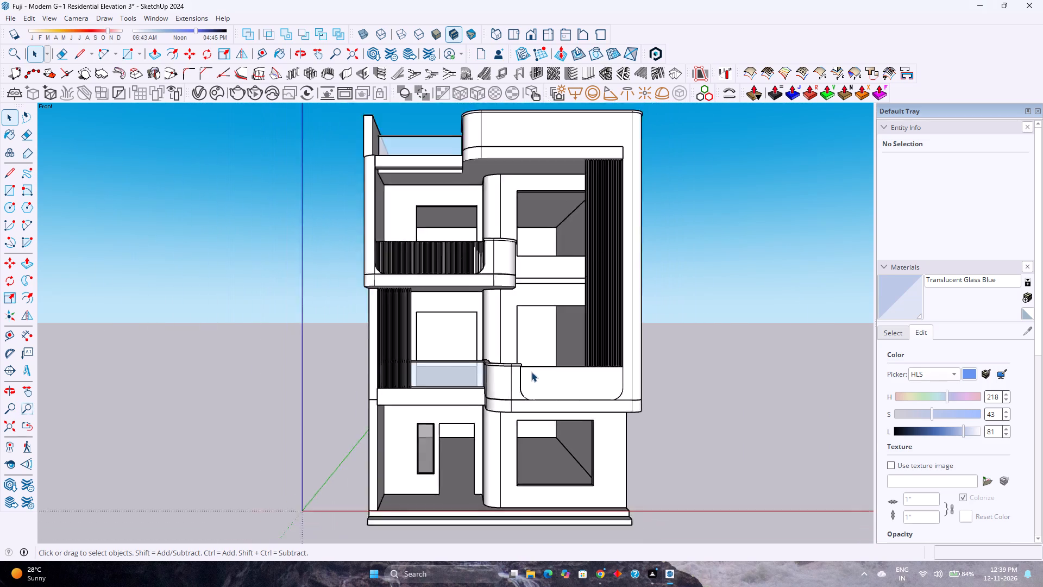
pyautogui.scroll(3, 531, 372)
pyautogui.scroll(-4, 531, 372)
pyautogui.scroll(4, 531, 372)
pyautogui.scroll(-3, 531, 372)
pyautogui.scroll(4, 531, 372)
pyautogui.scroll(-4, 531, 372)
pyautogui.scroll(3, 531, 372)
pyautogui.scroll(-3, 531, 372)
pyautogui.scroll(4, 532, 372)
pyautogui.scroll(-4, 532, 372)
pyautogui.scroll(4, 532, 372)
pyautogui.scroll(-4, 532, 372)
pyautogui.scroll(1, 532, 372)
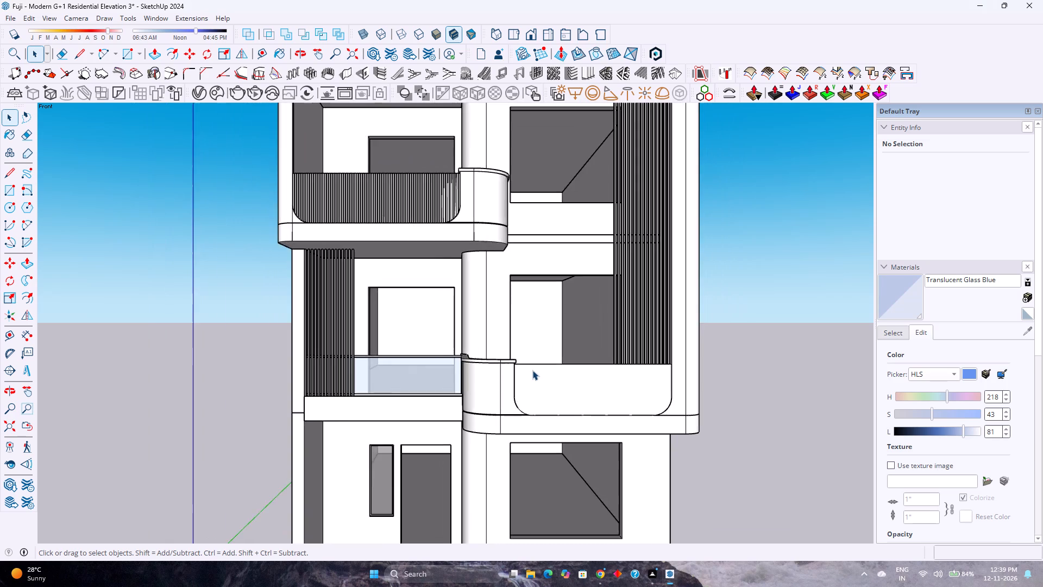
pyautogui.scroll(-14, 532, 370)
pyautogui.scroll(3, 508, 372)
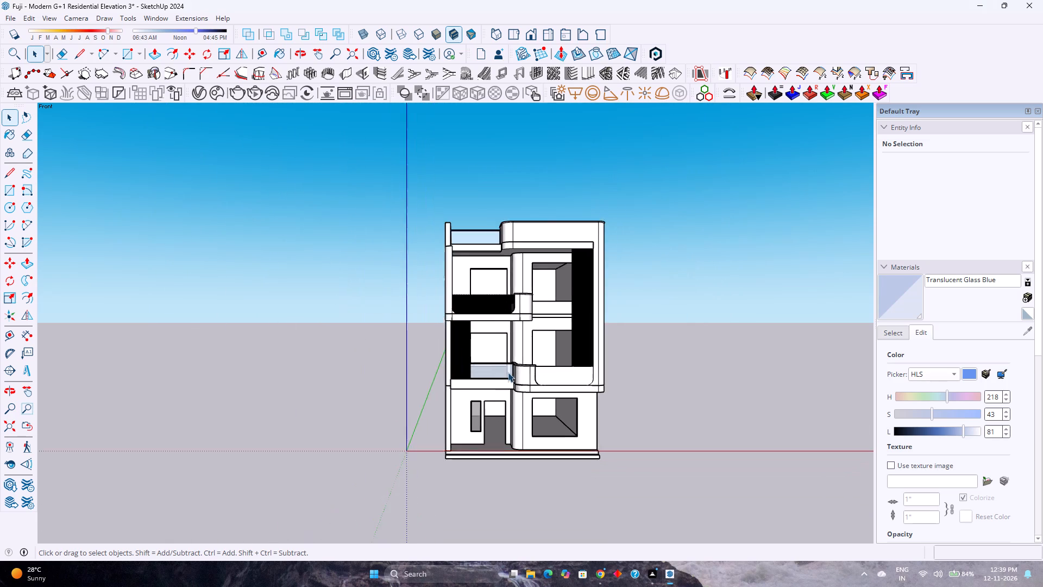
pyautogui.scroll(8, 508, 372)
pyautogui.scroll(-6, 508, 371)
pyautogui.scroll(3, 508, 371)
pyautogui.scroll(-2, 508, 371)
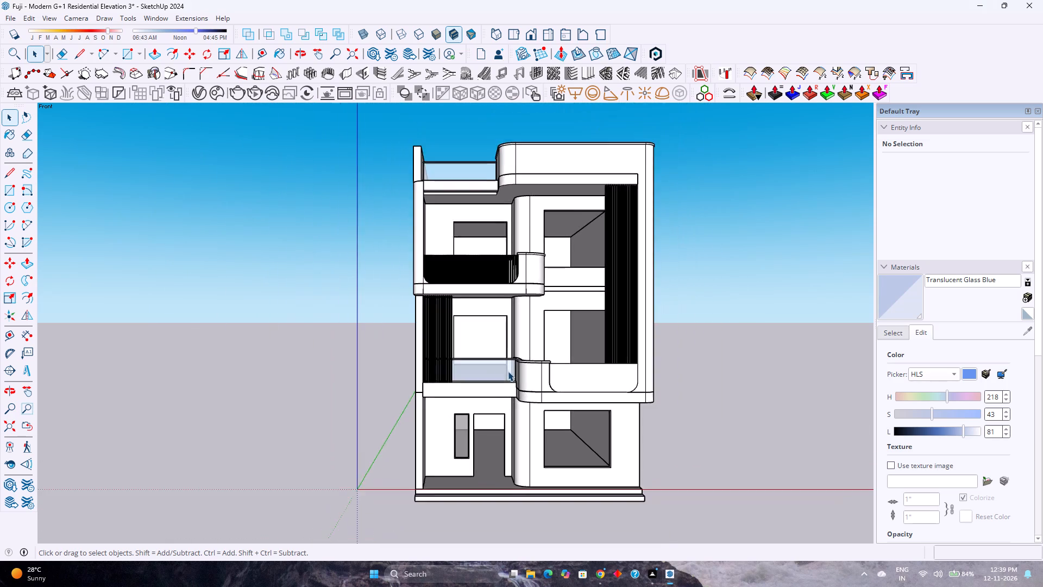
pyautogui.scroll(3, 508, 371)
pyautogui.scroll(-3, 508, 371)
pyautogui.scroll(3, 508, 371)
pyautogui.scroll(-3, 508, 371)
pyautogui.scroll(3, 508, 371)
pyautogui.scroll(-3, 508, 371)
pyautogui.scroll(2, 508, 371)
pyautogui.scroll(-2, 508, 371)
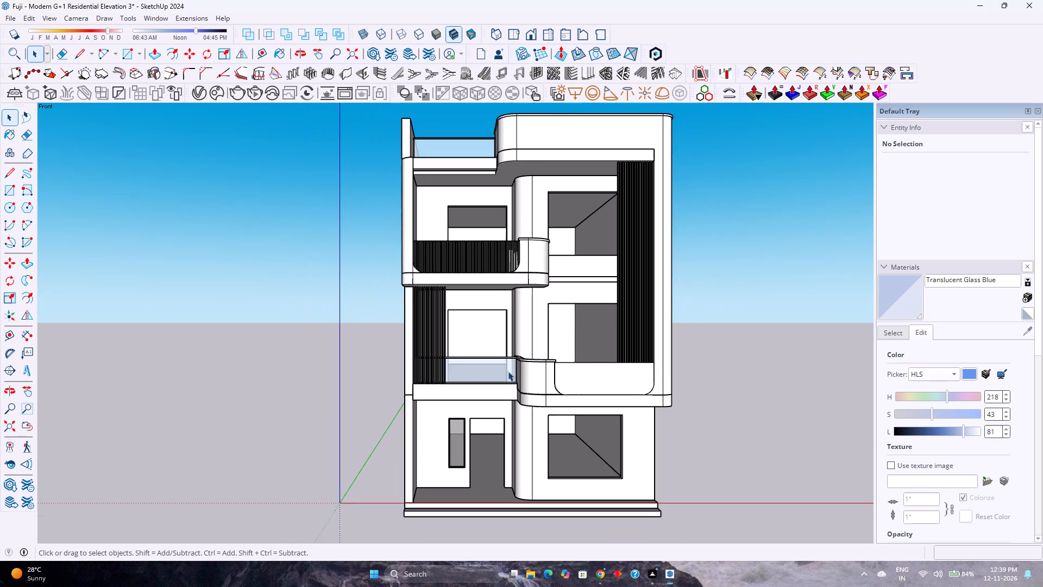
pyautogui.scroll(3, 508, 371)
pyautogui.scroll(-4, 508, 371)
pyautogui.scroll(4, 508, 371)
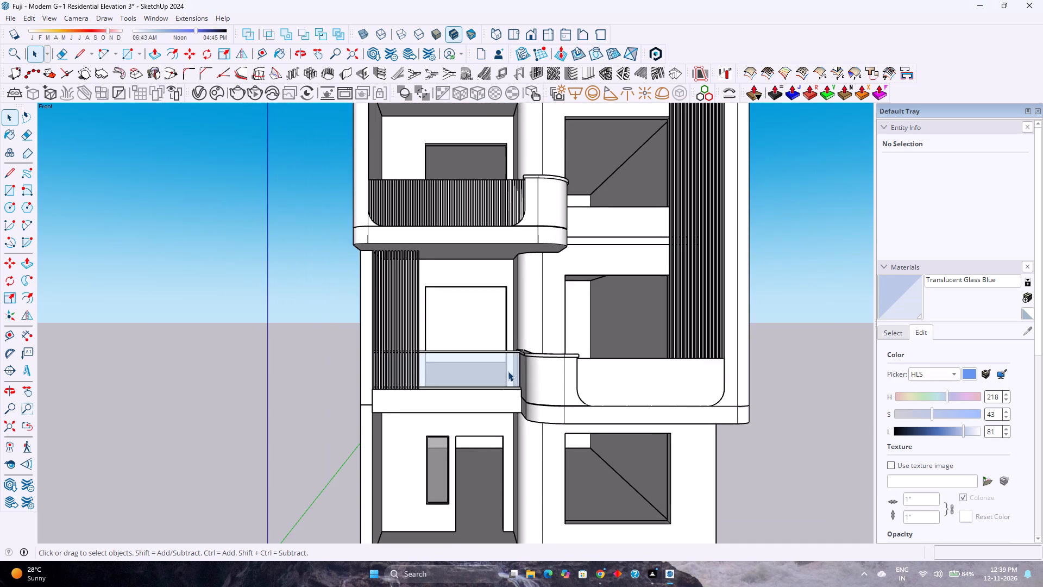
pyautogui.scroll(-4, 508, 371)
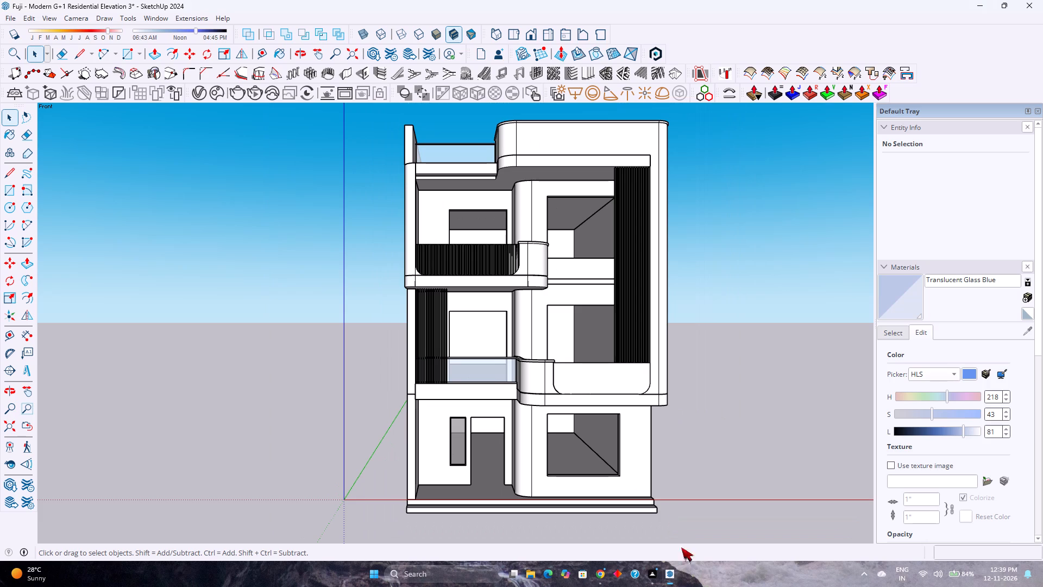
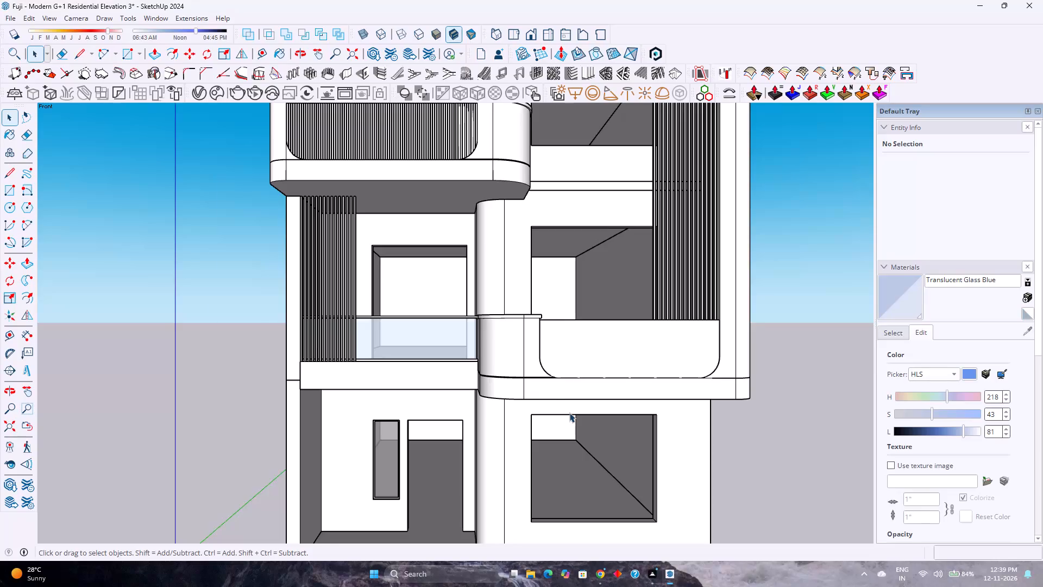
# Examine the front elevation around the curved first-floor balcony and the tall vertical louvres above it.
pyautogui.scroll(-2, 569, 413)
pyautogui.scroll(2, 569, 413)
pyautogui.scroll(-4, 569, 413)
pyautogui.scroll(3, 569, 413)
pyautogui.scroll(-3, 569, 413)
pyautogui.scroll(2, 569, 413)
pyautogui.scroll(-5, 567, 408)
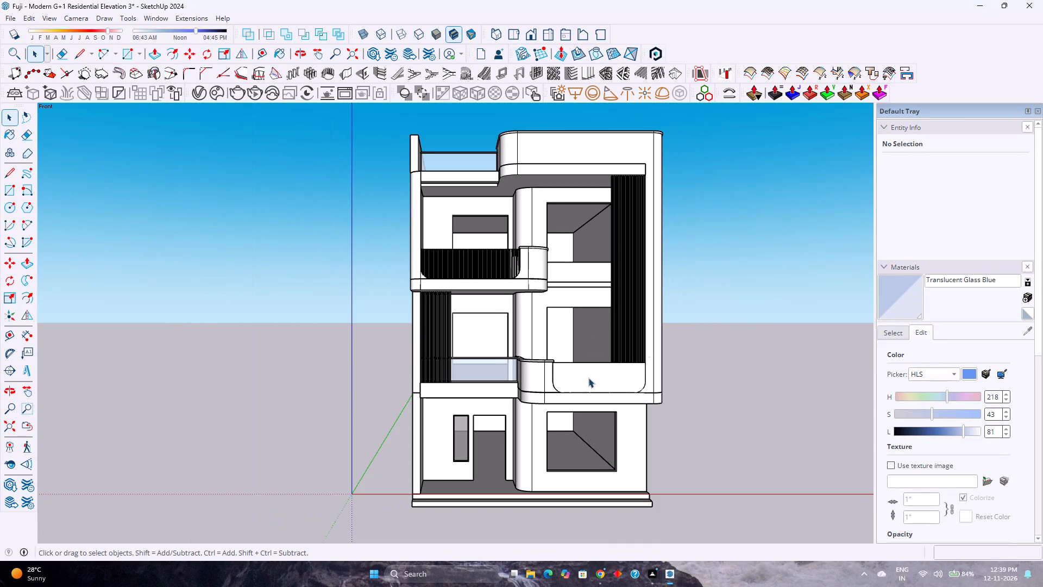
pyautogui.scroll(3, 669, 337)
pyautogui.scroll(-4, 643, 324)
pyautogui.scroll(2, 639, 323)
pyautogui.scroll(-3, 639, 321)
pyautogui.scroll(3, 639, 321)
pyautogui.scroll(-2, 638, 321)
pyautogui.scroll(1, 638, 323)
pyautogui.scroll(-3, 638, 326)
pyautogui.scroll(2, 637, 331)
pyautogui.scroll(-2, 634, 333)
pyautogui.scroll(2, 634, 333)
pyautogui.scroll(-2, 634, 335)
pyautogui.scroll(2, 634, 336)
pyautogui.scroll(-2, 632, 340)
pyautogui.scroll(3, 627, 344)
pyautogui.scroll(-3, 618, 351)
pyautogui.scroll(4, 615, 354)
pyautogui.scroll(-3, 615, 356)
pyautogui.scroll(3, 615, 356)
pyautogui.scroll(-2, 615, 356)
pyautogui.scroll(2, 612, 357)
pyautogui.scroll(-2, 611, 364)
pyautogui.scroll(3, 611, 365)
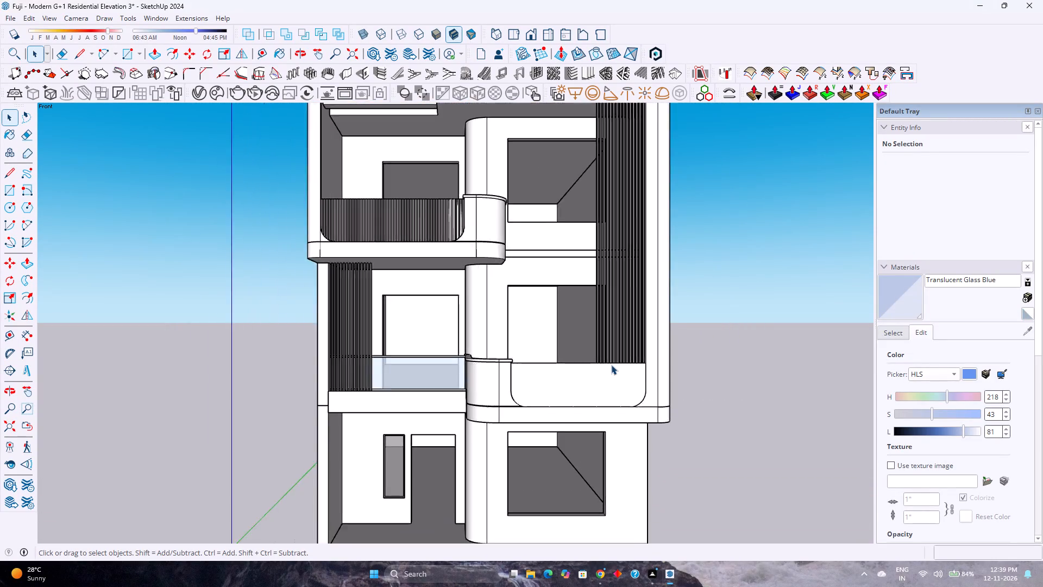
pyautogui.scroll(-4, 611, 365)
pyautogui.scroll(3, 611, 365)
pyautogui.scroll(-2, 577, 343)
pyautogui.scroll(-1, 384, 252)
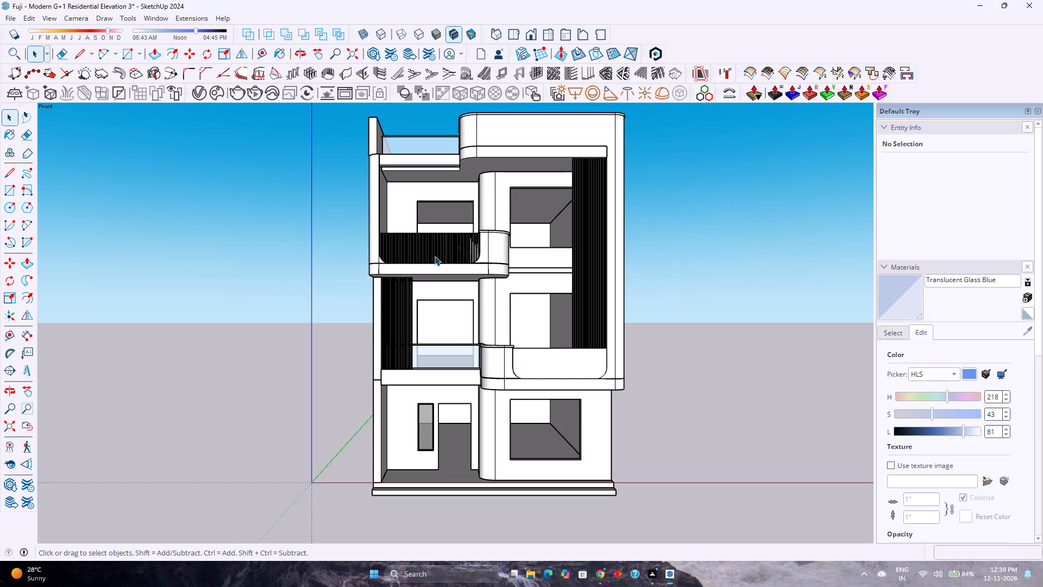
# Examine the louvred upper balcony and the first-floor glass-railed balcony with its window opening and vertical louvres.
pyautogui.scroll(1, 435, 256)
pyautogui.scroll(-3, 433, 261)
pyautogui.scroll(4, 433, 263)
pyautogui.scroll(-4, 467, 277)
pyautogui.scroll(3, 463, 277)
pyautogui.scroll(-2, 457, 279)
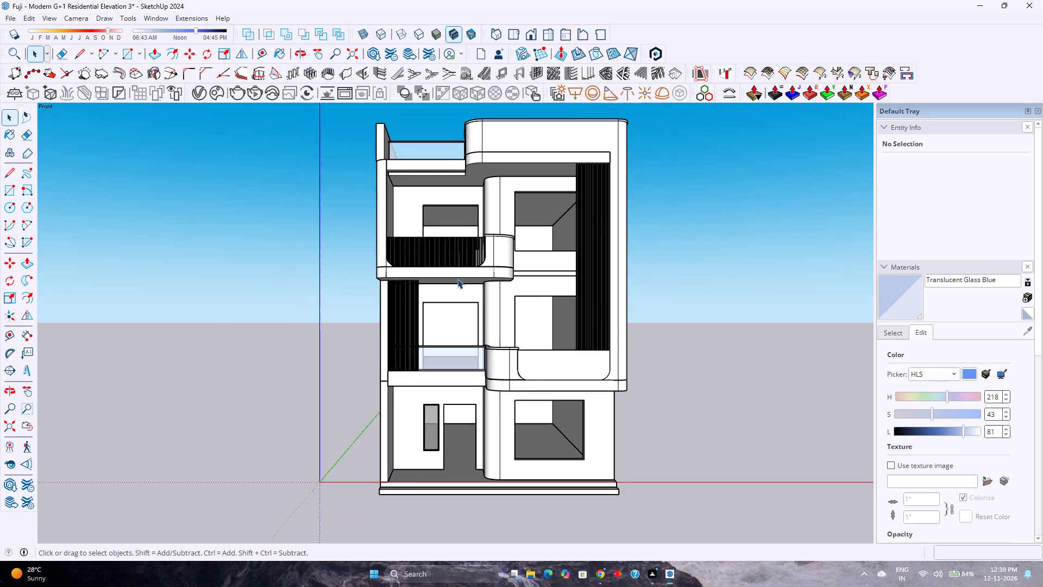
pyautogui.scroll(2, 457, 279)
pyautogui.scroll(-3, 457, 279)
pyautogui.scroll(3, 457, 279)
pyautogui.scroll(-3, 457, 279)
pyautogui.scroll(2, 460, 279)
pyautogui.scroll(-2, 460, 280)
pyautogui.scroll(3, 460, 282)
pyautogui.scroll(-4, 460, 282)
pyautogui.scroll(3, 460, 282)
pyautogui.scroll(-3, 460, 282)
pyautogui.scroll(3, 460, 282)
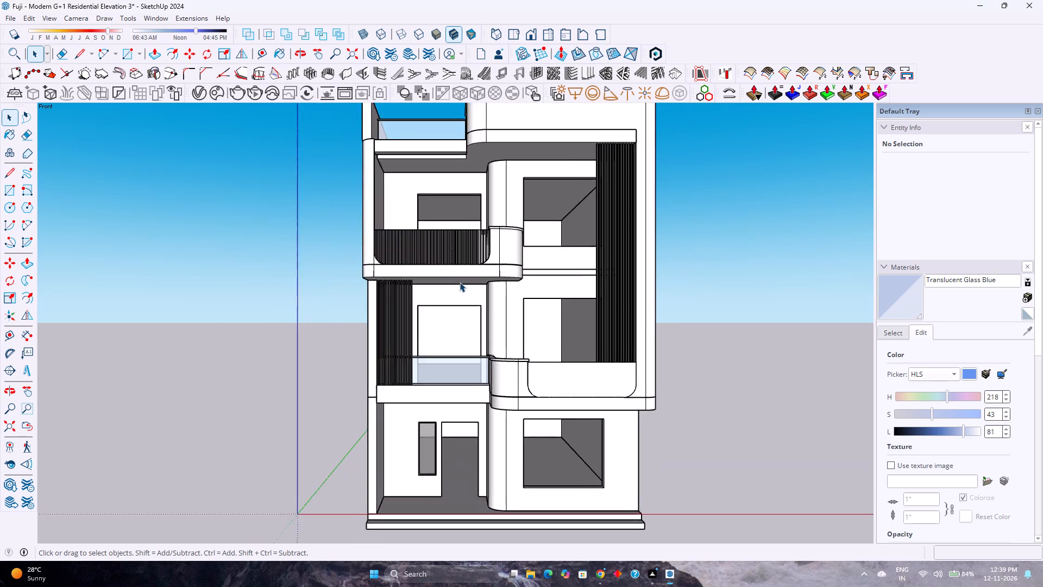
pyautogui.scroll(-3, 460, 282)
pyautogui.scroll(3, 460, 282)
pyautogui.scroll(-4, 460, 282)
pyautogui.scroll(4, 458, 283)
pyautogui.scroll(-2, 457, 283)
pyautogui.scroll(2, 457, 284)
pyautogui.scroll(-4, 457, 284)
pyautogui.scroll(4, 462, 283)
pyautogui.scroll(-2, 462, 283)
pyautogui.scroll(1, 464, 283)
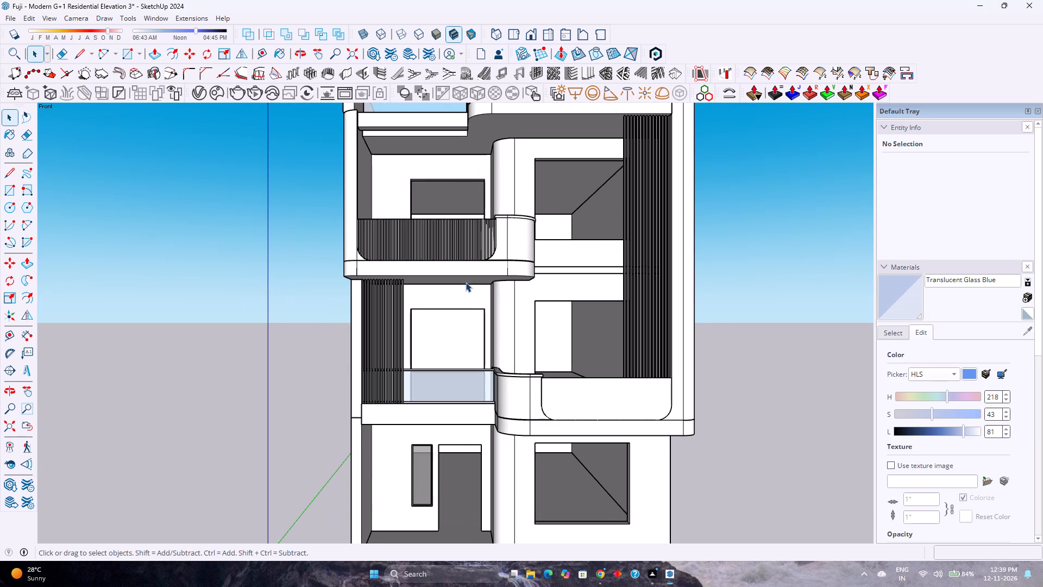
pyautogui.scroll(-3, 465, 282)
pyautogui.scroll(3, 464, 282)
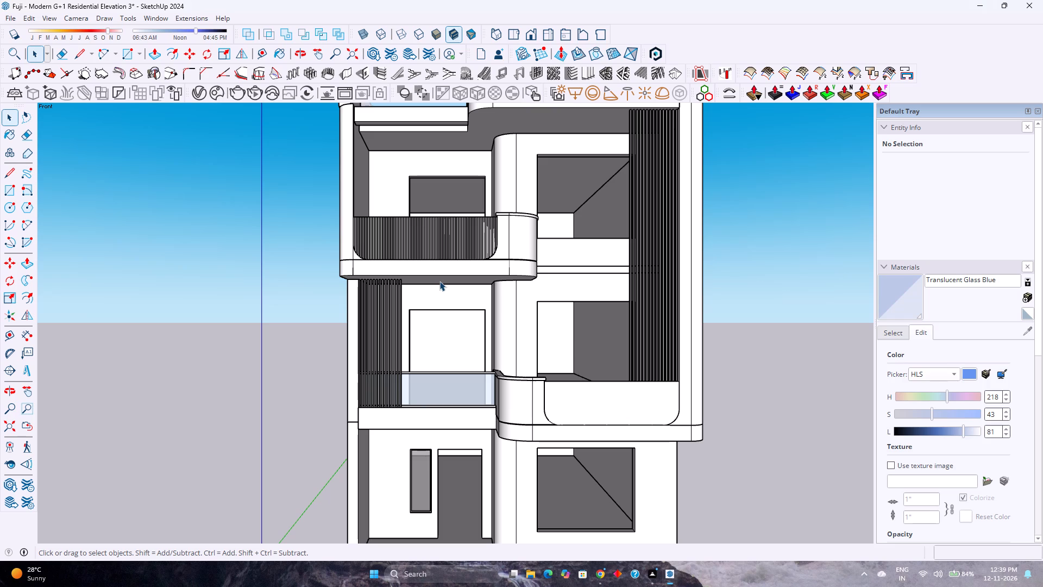
pyautogui.scroll(-3, 432, 293)
pyautogui.scroll(4, 450, 307)
pyautogui.scroll(-3, 450, 307)
pyautogui.scroll(3, 451, 307)
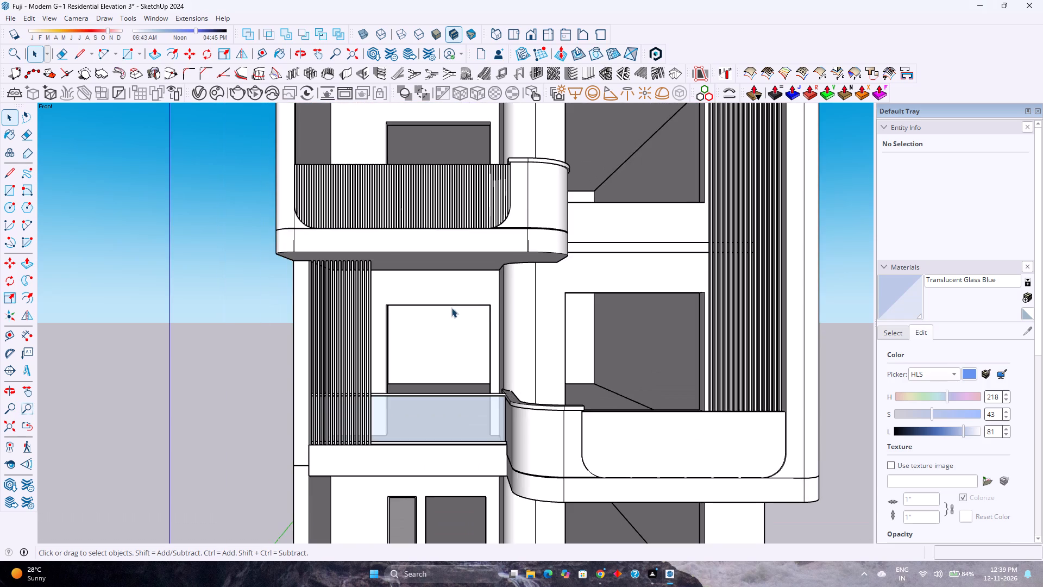
pyautogui.scroll(-2, 453, 309)
pyautogui.scroll(3, 453, 309)
pyautogui.scroll(-4, 453, 309)
pyautogui.scroll(3, 453, 309)
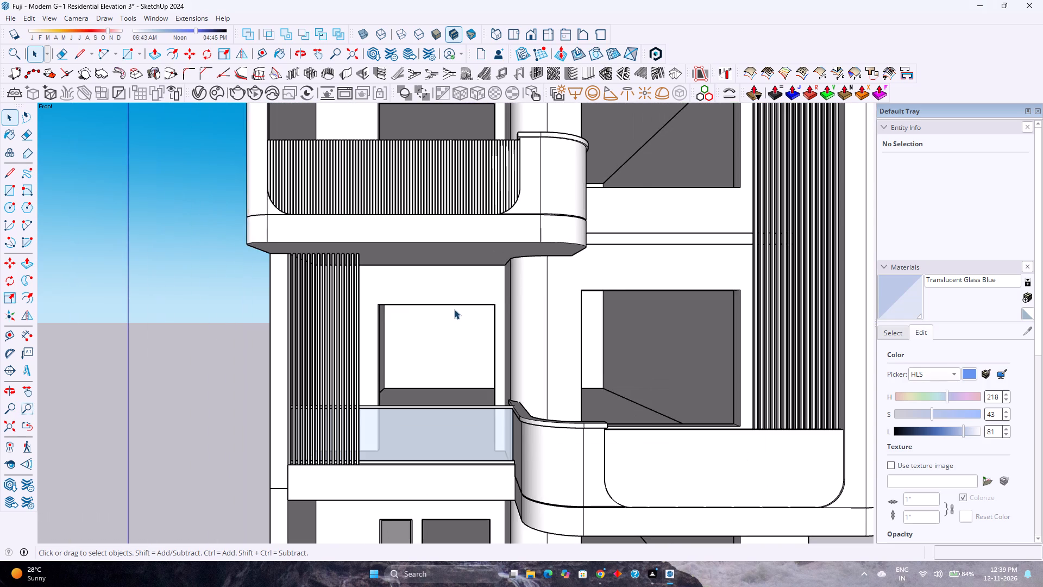
pyautogui.scroll(1, 459, 309)
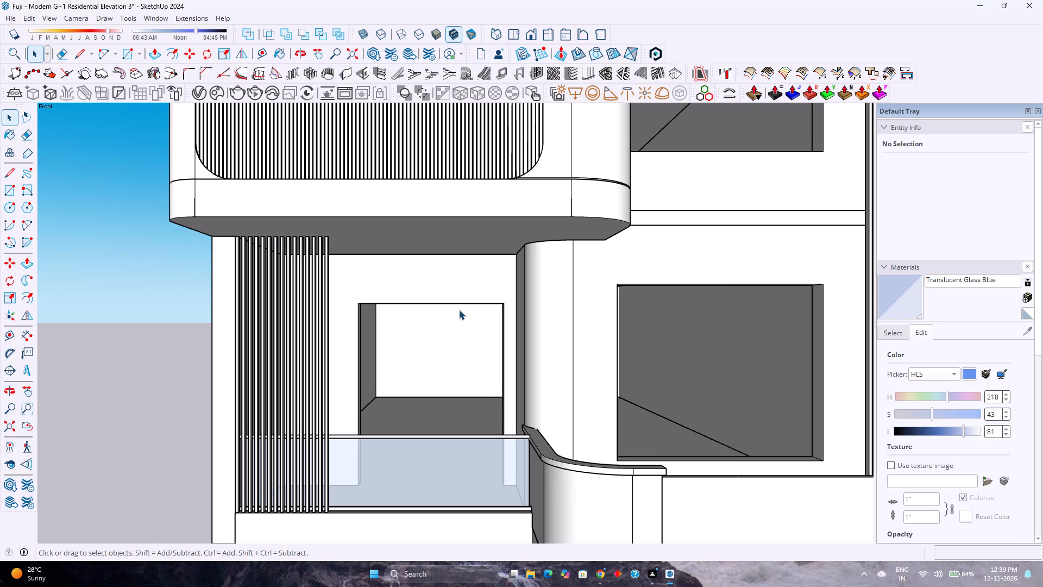
pyautogui.scroll(-4, 343, 259)
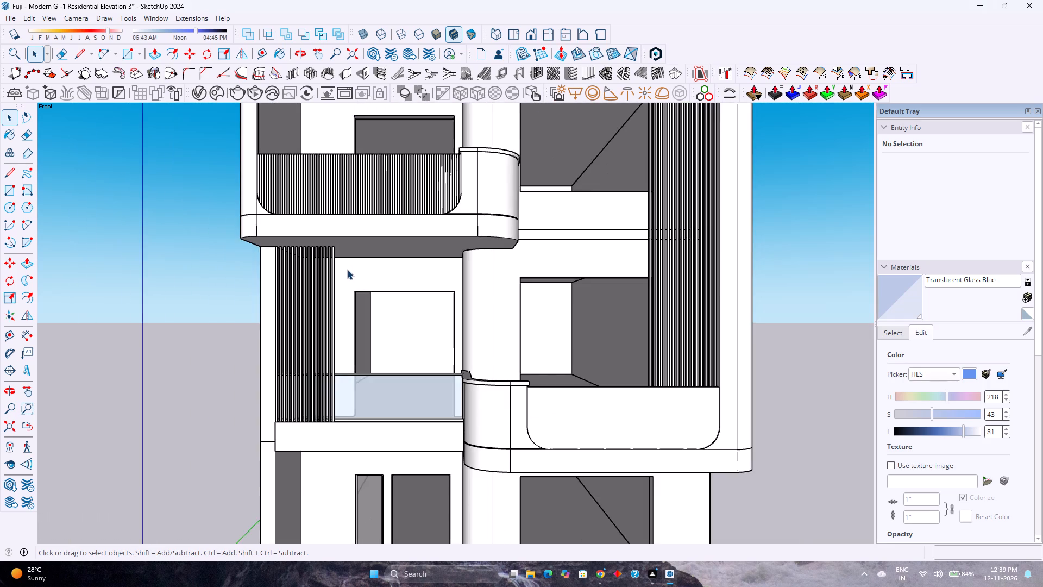
pyautogui.scroll(-4, 351, 270)
pyautogui.scroll(1, 351, 270)
pyautogui.scroll(-3, 367, 254)
pyautogui.scroll(3, 367, 254)
pyautogui.scroll(-1, 367, 254)
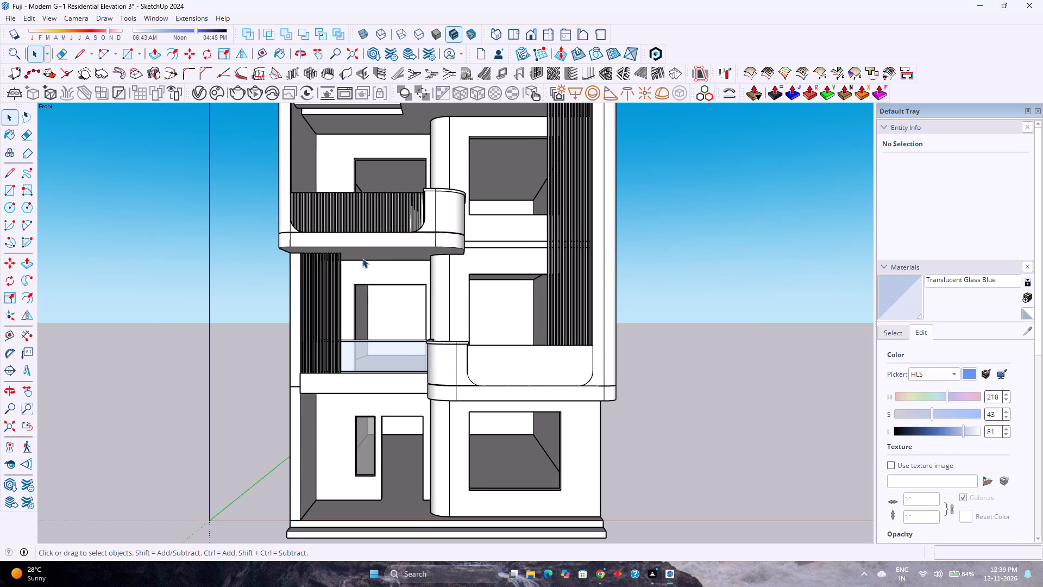
pyautogui.scroll(-4, 362, 258)
pyautogui.scroll(5, 362, 258)
pyautogui.scroll(-5, 362, 258)
pyautogui.scroll(4, 362, 258)
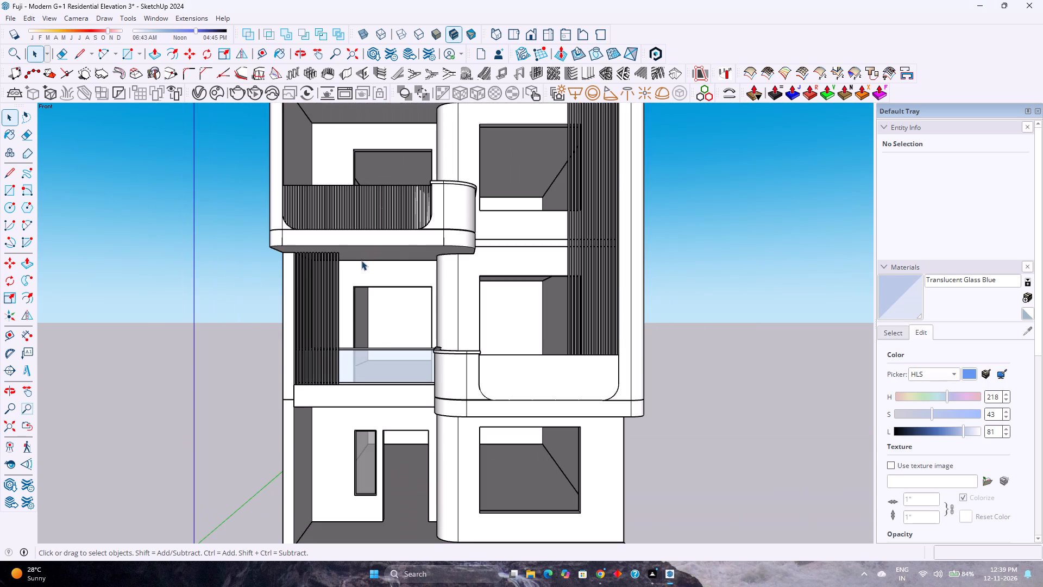